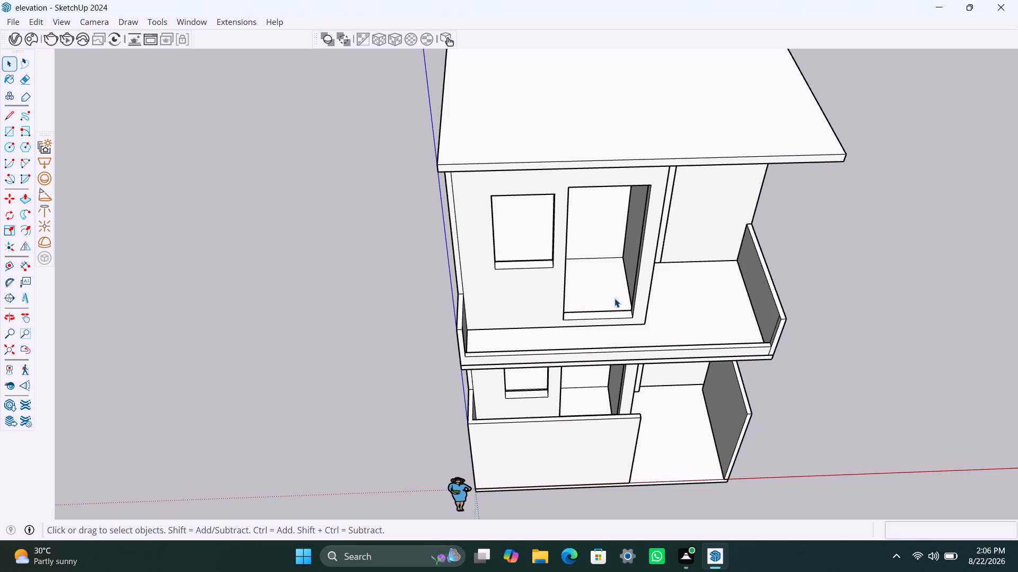
Open the nested upper-floor slab group, delete the stray edge running across its top face, and leave the slab group.
{"action": "scroll", "coordinate": [643, 383], "scroll_direction": "down", "scroll_amount": 5}
{"action": "middle_click_drag", "start_coordinate": [631, 416], "coordinate": [556, 301]}
{"action": "scroll", "coordinate": [612, 338], "scroll_direction": "down", "scroll_amount": 3}
{"action": "middle_click_drag", "start_coordinate": [629, 416], "coordinate": [707, 414]}
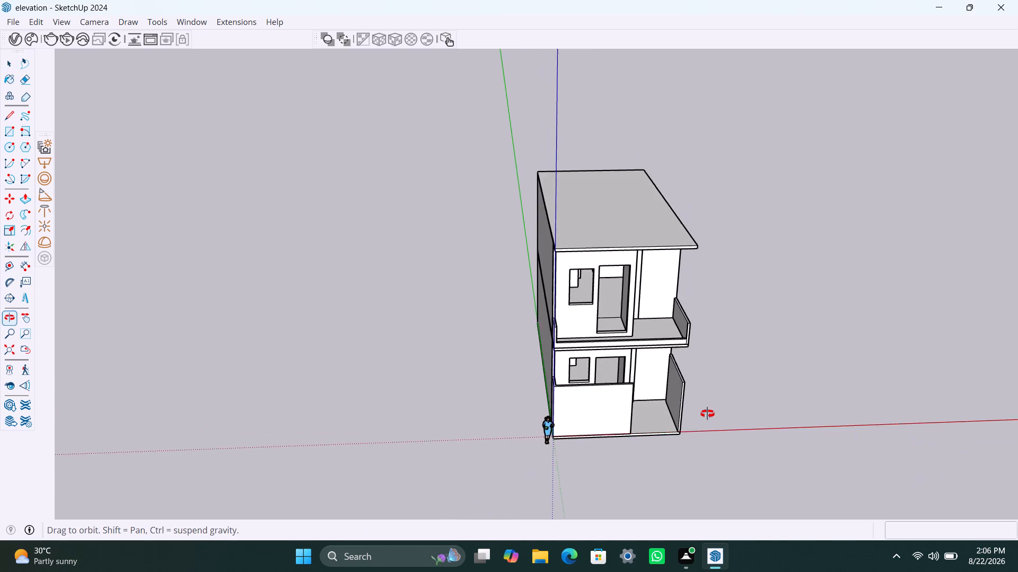
{"action": "middle_click_drag", "start_coordinate": [707, 414], "coordinate": [705, 390]}
{"action": "scroll", "coordinate": [634, 360], "scroll_direction": "up", "scroll_amount": 2}
{"action": "middle_click_drag", "start_coordinate": [627, 330], "coordinate": [507, 488]}
{"action": "scroll", "coordinate": [574, 323], "scroll_direction": "up", "scroll_amount": 2}
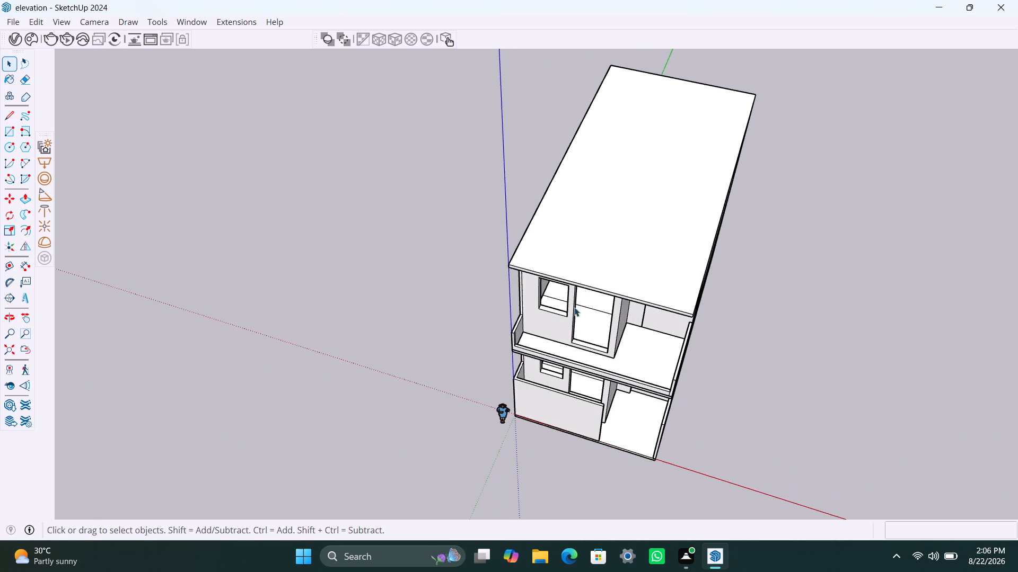
{"action": "scroll", "coordinate": [574, 307], "scroll_direction": "up", "scroll_amount": 2}
{"action": "left_click", "coordinate": [605, 305]}
{"action": "triple_click", "coordinate": [607, 306]}
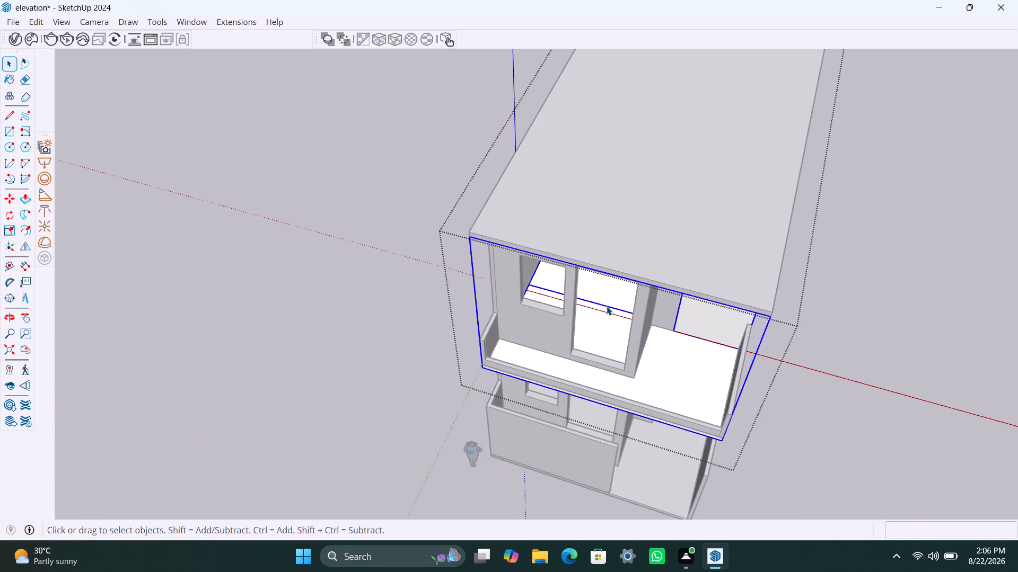
{"action": "double_click", "coordinate": [607, 306]}
{"action": "double_click", "coordinate": [607, 306]}
{"action": "left_click", "coordinate": [607, 306]}
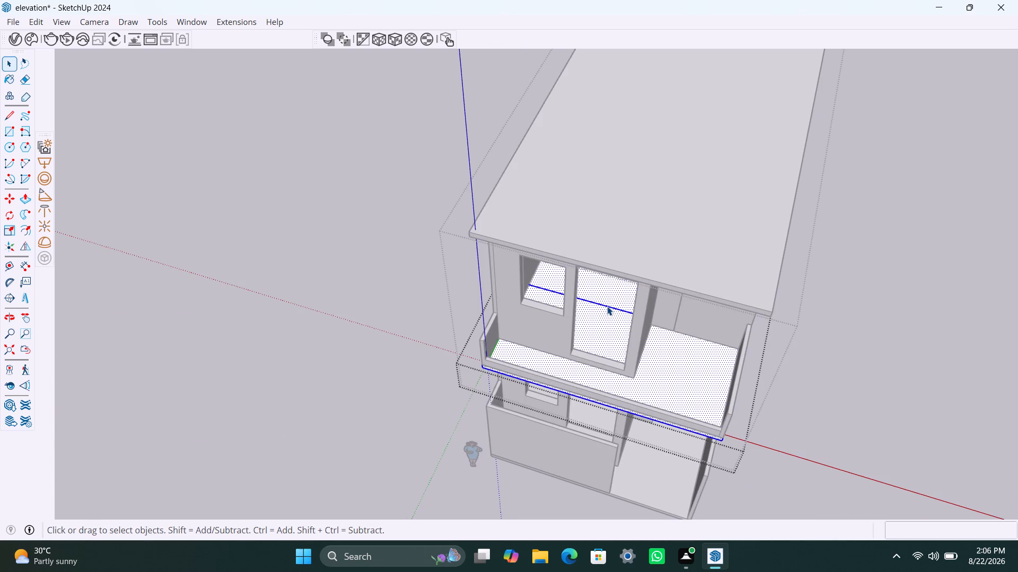
{"action": "left_click", "coordinate": [607, 309]}
{"action": "left_click", "coordinate": [607, 307]}
{"action": "key", "text": "Delete"}
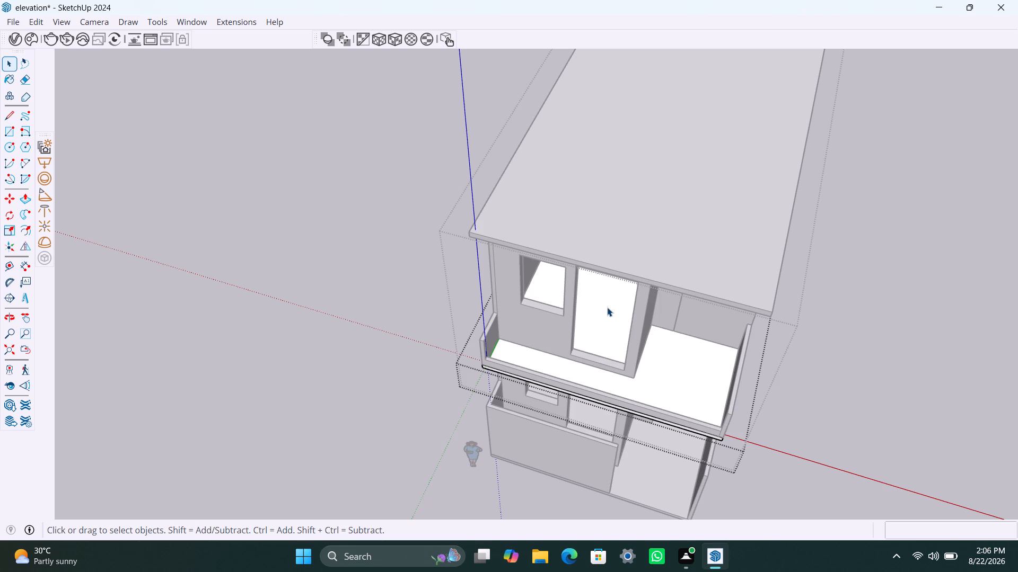
{"action": "scroll", "coordinate": [602, 346], "scroll_direction": "down", "scroll_amount": 6}
{"action": "middle_click_drag", "start_coordinate": [612, 371], "coordinate": [632, 279]}
{"action": "scroll", "coordinate": [623, 409], "scroll_direction": "up", "scroll_amount": 4}
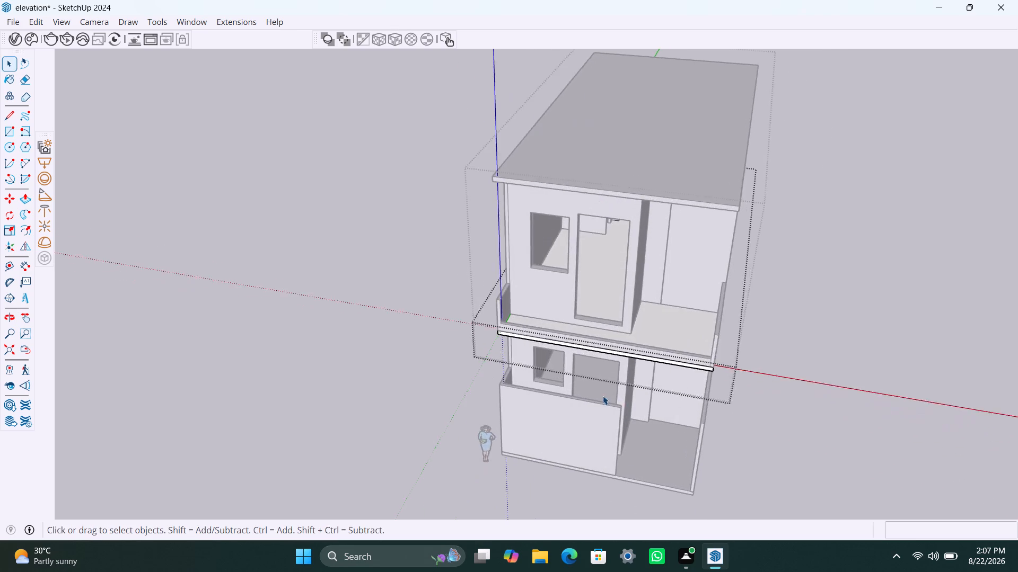
{"action": "middle_click_drag", "start_coordinate": [602, 396], "coordinate": [586, 453]}
{"action": "left_click", "coordinate": [854, 349]}
Open the nested ground-floor slab group, delete the stray edge across its top face, and leave the groups.
{"action": "scroll", "coordinate": [622, 406], "scroll_direction": "up", "scroll_amount": 4}
{"action": "middle_click_drag", "start_coordinate": [590, 386], "coordinate": [582, 414]}
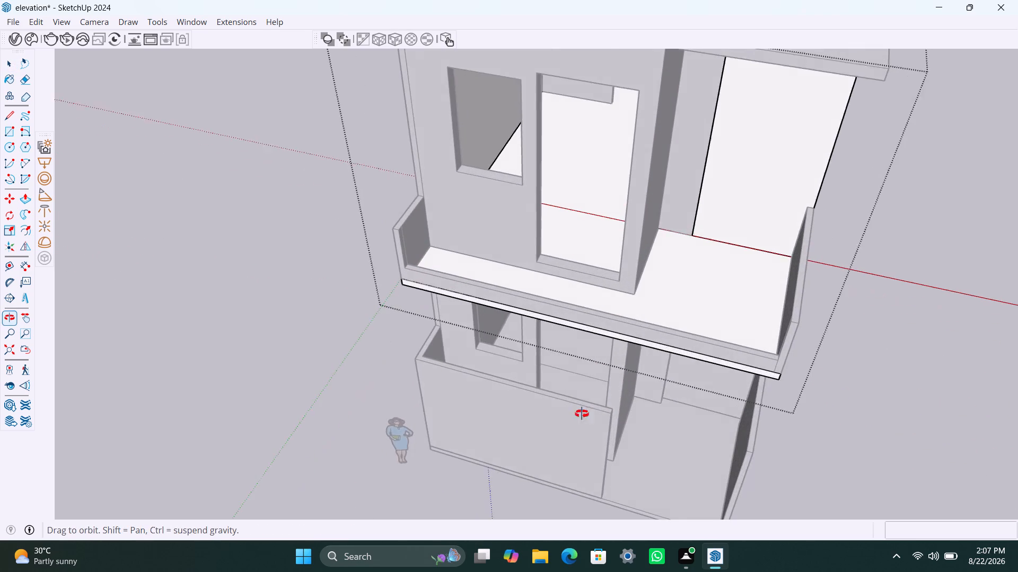
{"action": "middle_click_drag", "start_coordinate": [582, 414], "coordinate": [578, 421]}
{"action": "scroll", "coordinate": [570, 378], "scroll_direction": "up", "scroll_amount": 4}
{"action": "left_click", "coordinate": [579, 346]}
{"action": "triple_click", "coordinate": [749, 472]}
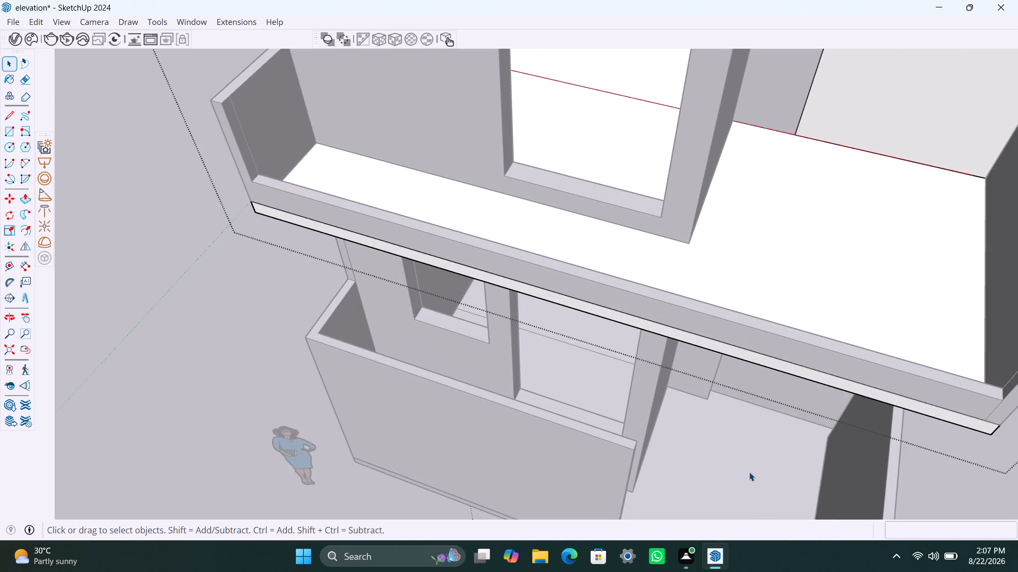
{"action": "double_click", "coordinate": [601, 356]}
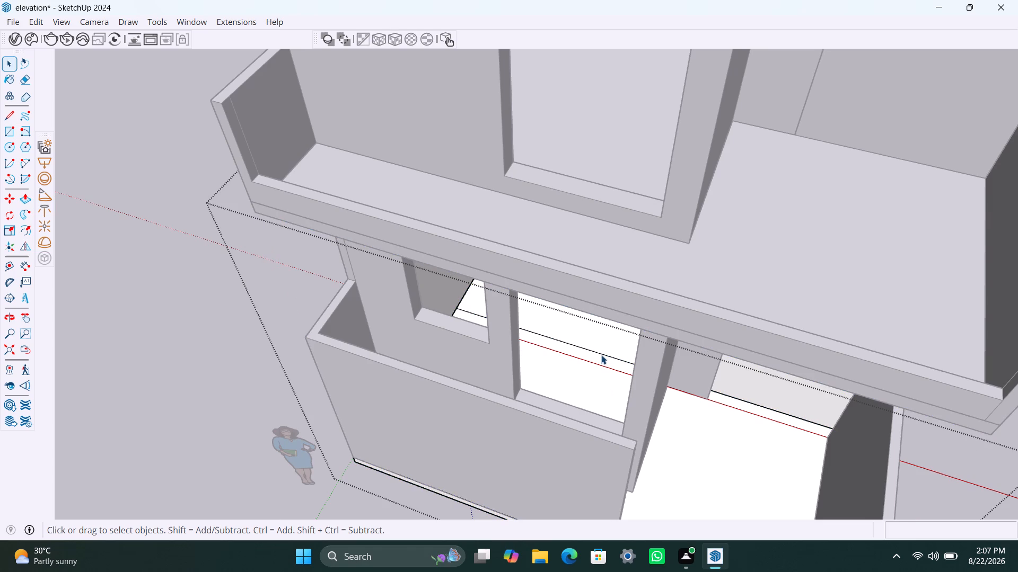
{"action": "left_click", "coordinate": [601, 355]}
{"action": "left_click", "coordinate": [601, 354]}
{"action": "left_click", "coordinate": [601, 354]}
{"action": "left_click", "coordinate": [601, 354]}
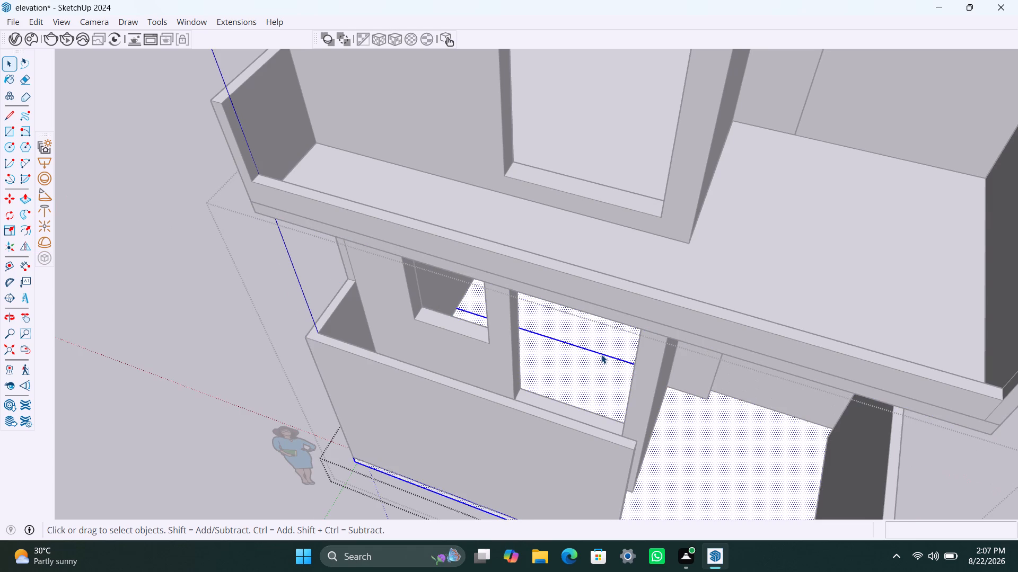
{"action": "left_click", "coordinate": [601, 354]}
{"action": "left_click", "coordinate": [603, 354]}
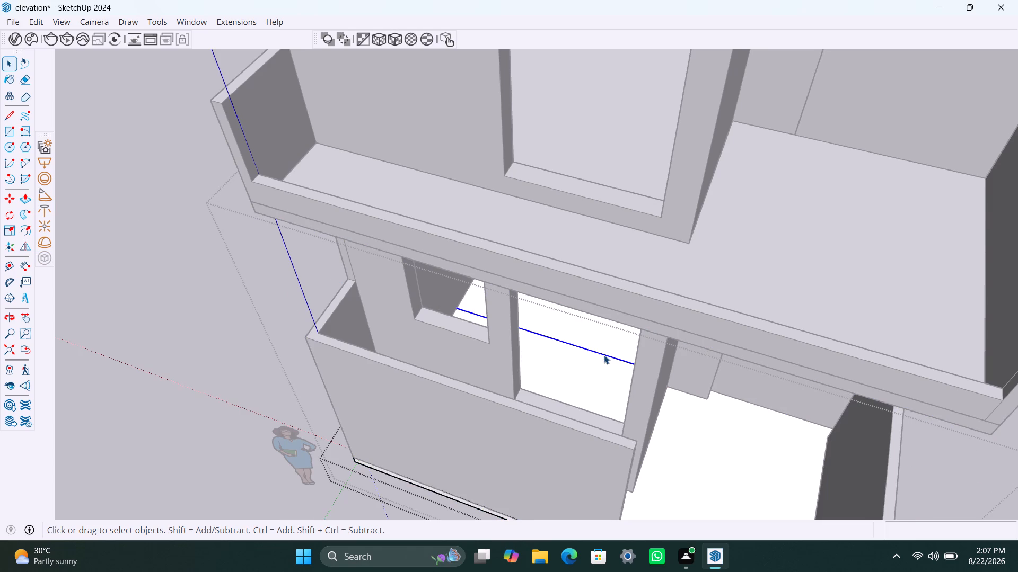
{"action": "key", "text": "Delete"}
{"action": "scroll", "coordinate": [734, 431], "scroll_direction": "down", "scroll_amount": 5}
{"action": "scroll", "coordinate": [666, 336], "scroll_direction": "down", "scroll_amount": 5}
{"action": "triple_click", "coordinate": [914, 318]}
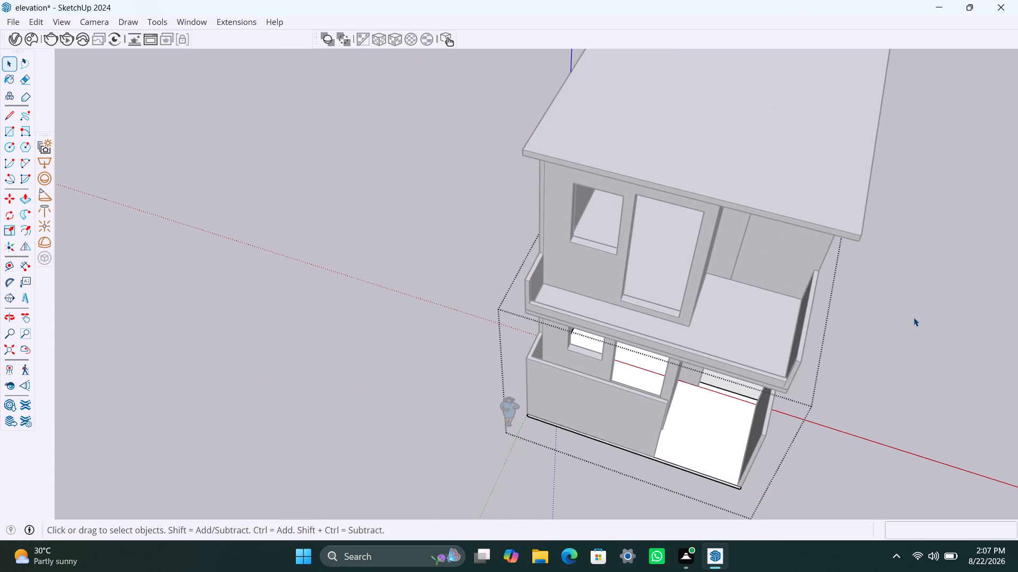
{"action": "left_click", "coordinate": [912, 318]}
{"action": "scroll", "coordinate": [680, 468], "scroll_direction": "up", "scroll_amount": 5}
{"action": "middle_click_drag", "start_coordinate": [697, 391], "coordinate": [715, 371]}
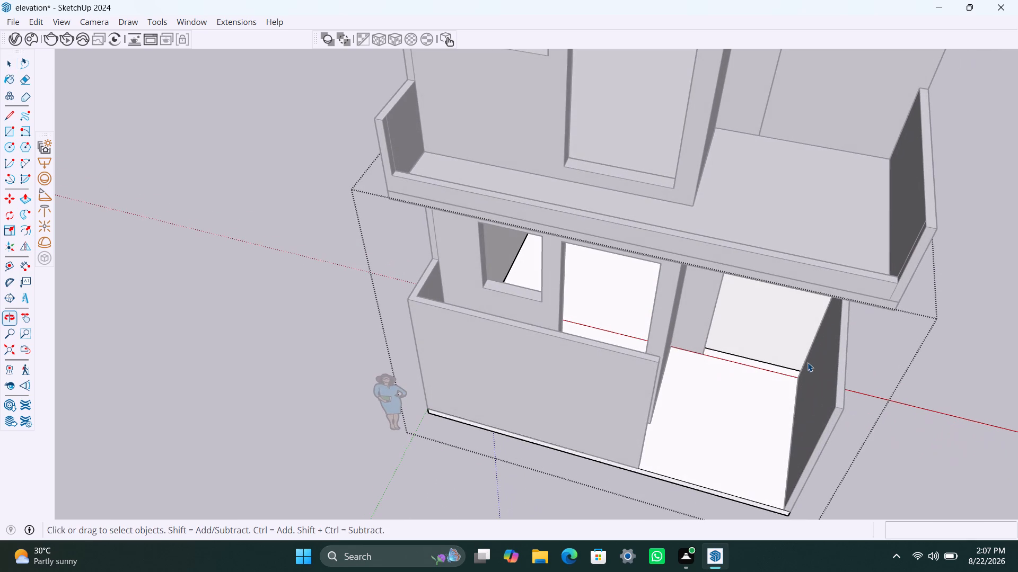
{"action": "left_click", "coordinate": [907, 353]}
{"action": "triple_click", "coordinate": [927, 356]}
{"action": "triple_click", "coordinate": [927, 356]}
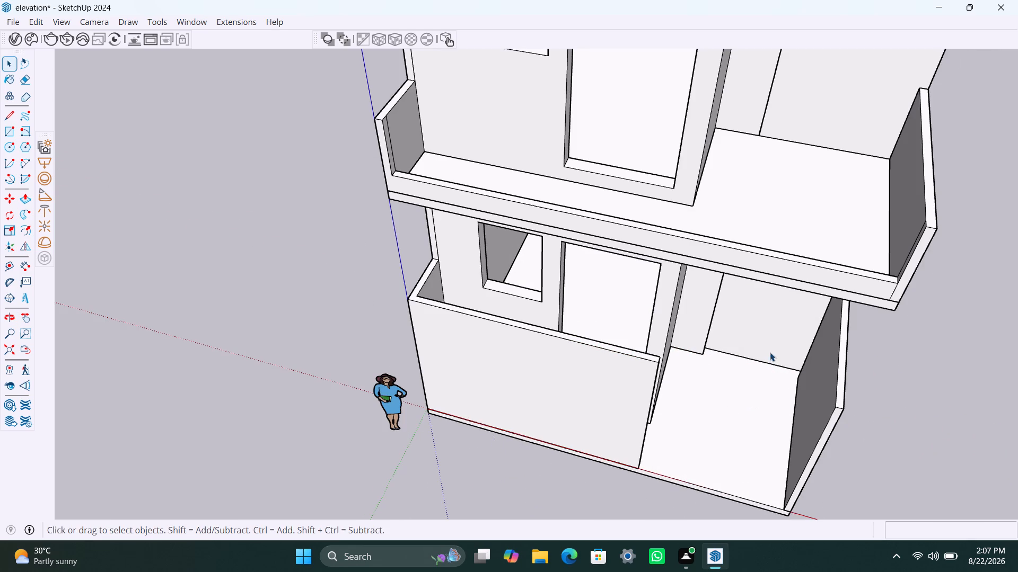
{"action": "scroll", "coordinate": [770, 351], "scroll_direction": "up", "scroll_amount": 3}
{"action": "scroll", "coordinate": [741, 377], "scroll_direction": "down", "scroll_amount": 3}
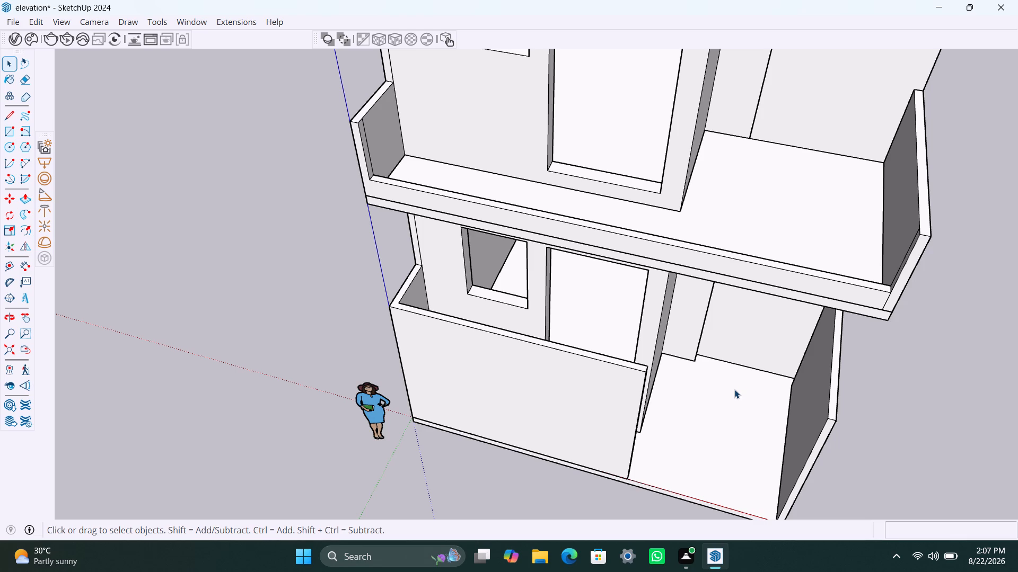
Save the elevation model with the cleaned floor slabs.
{"action": "key", "text": "s"}
{"action": "key", "text": "ctrl+s"}
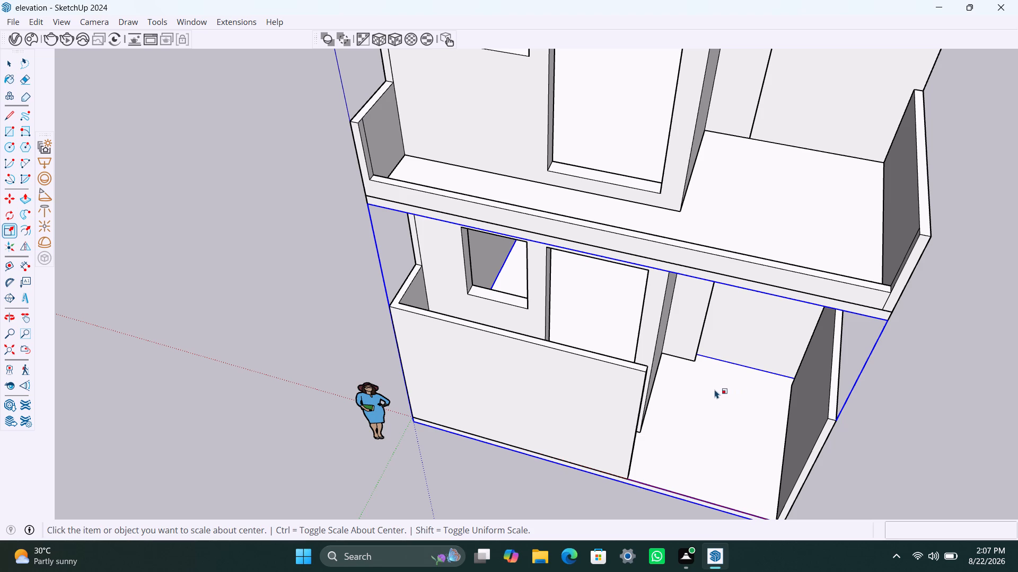
{"action": "key", "text": "ctrl+s"}
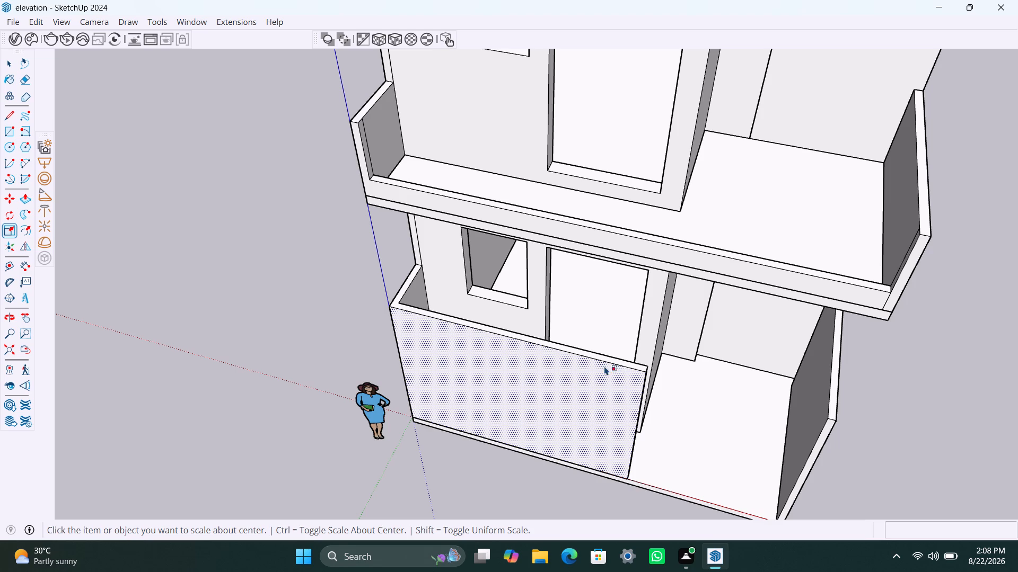
{"action": "scroll", "coordinate": [532, 329], "scroll_direction": "down", "scroll_amount": 11}
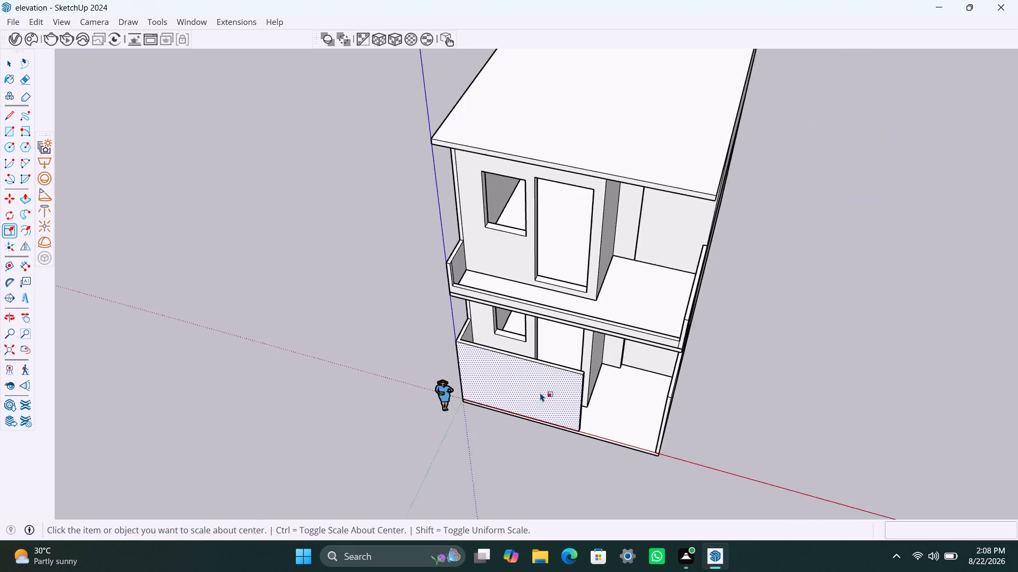
{"action": "middle_click_drag", "start_coordinate": [548, 398], "coordinate": [601, 375]}
{"action": "left_click_drag", "start_coordinate": [792, 261], "coordinate": [797, 262]}
{"action": "triple_click", "coordinate": [797, 262]}
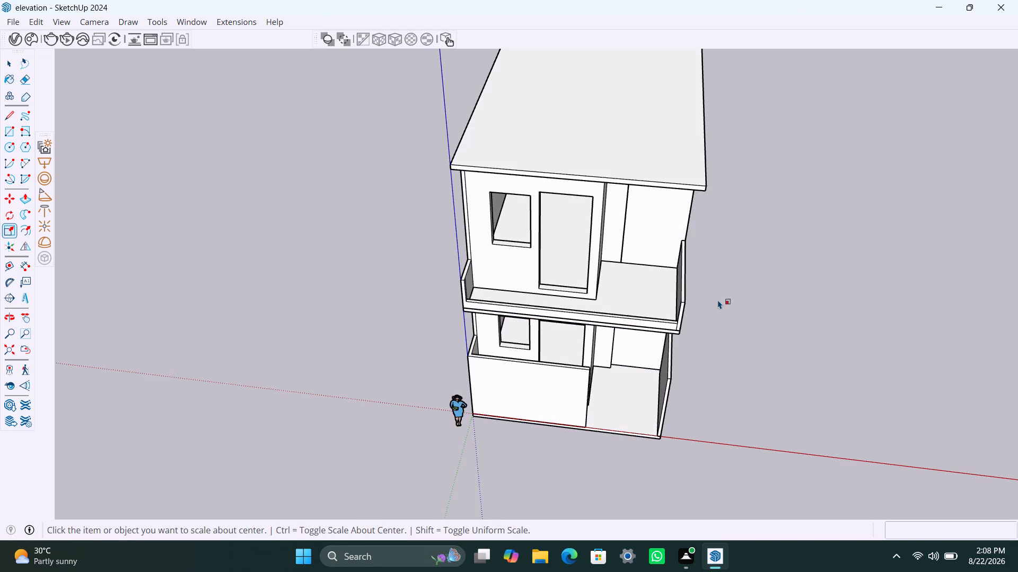
{"action": "key", "text": "space"}
{"action": "key", "text": "space"}
{"action": "key", "text": "space"}
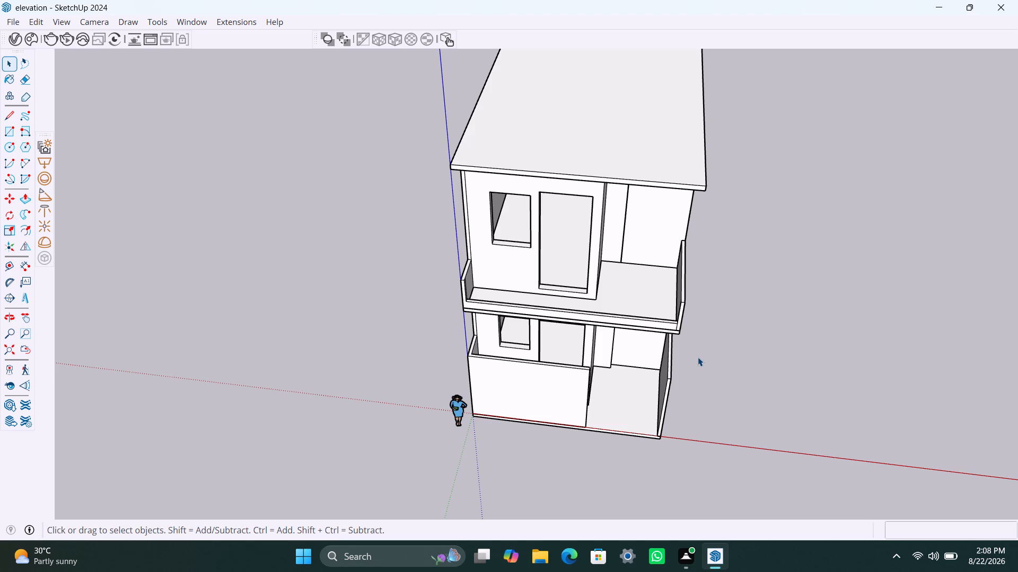
Place a vertical guide on the ground-floor front porch wall, 3' in from its outer edge at the origin corner.
{"action": "scroll", "coordinate": [555, 415], "scroll_direction": "up", "scroll_amount": 3}
{"action": "middle_click_drag", "start_coordinate": [549, 422], "coordinate": [592, 384]}
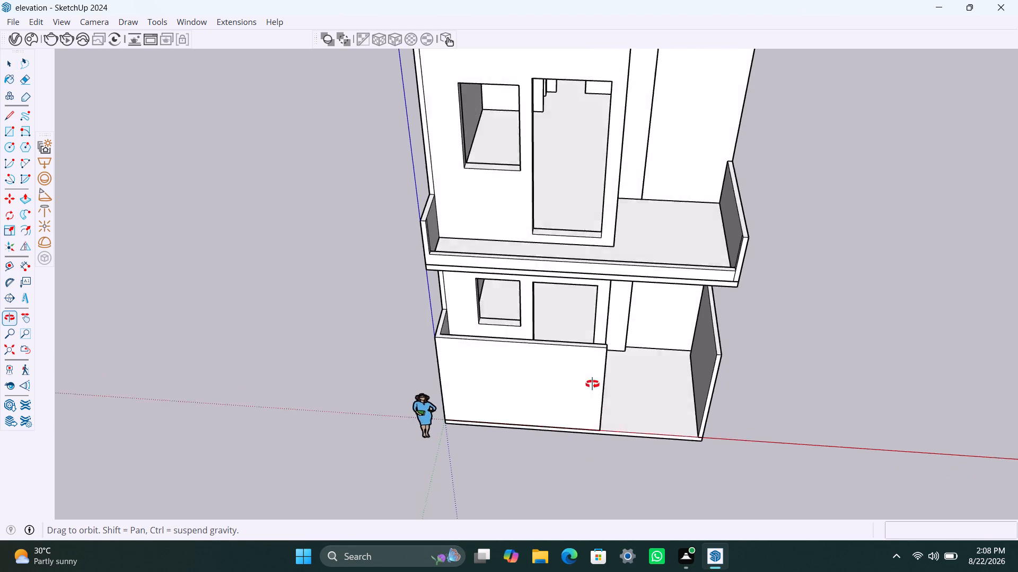
{"action": "middle_click_drag", "start_coordinate": [592, 384], "coordinate": [633, 237]}
{"action": "scroll", "coordinate": [577, 404], "scroll_direction": "up", "scroll_amount": 2}
{"action": "middle_click_drag", "start_coordinate": [470, 457], "coordinate": [449, 464]}
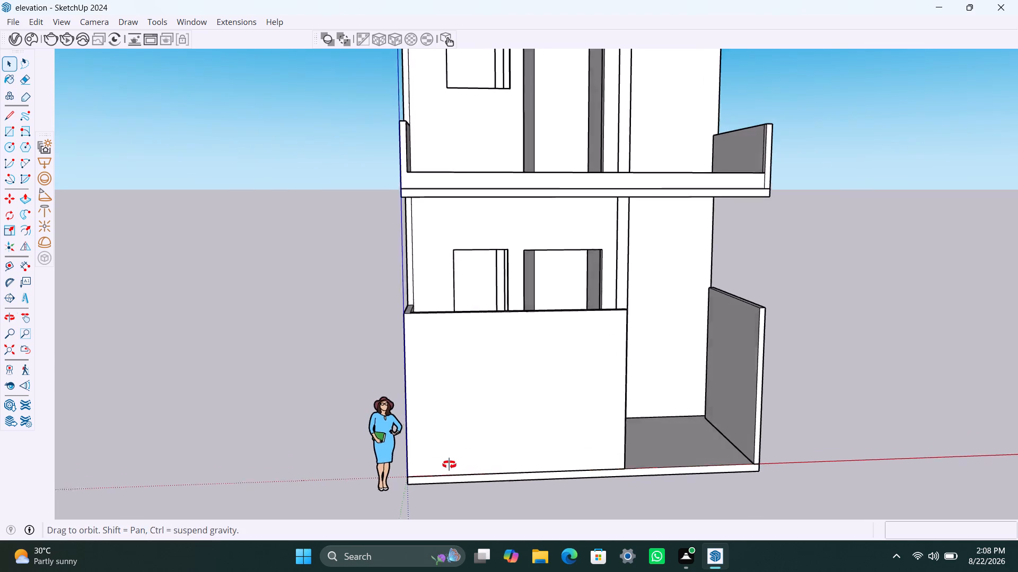
{"action": "middle_click_drag", "start_coordinate": [449, 464], "coordinate": [446, 464]}
{"action": "scroll", "coordinate": [431, 443], "scroll_direction": "up", "scroll_amount": 5}
{"action": "middle_click_drag", "start_coordinate": [428, 429], "coordinate": [409, 435]}
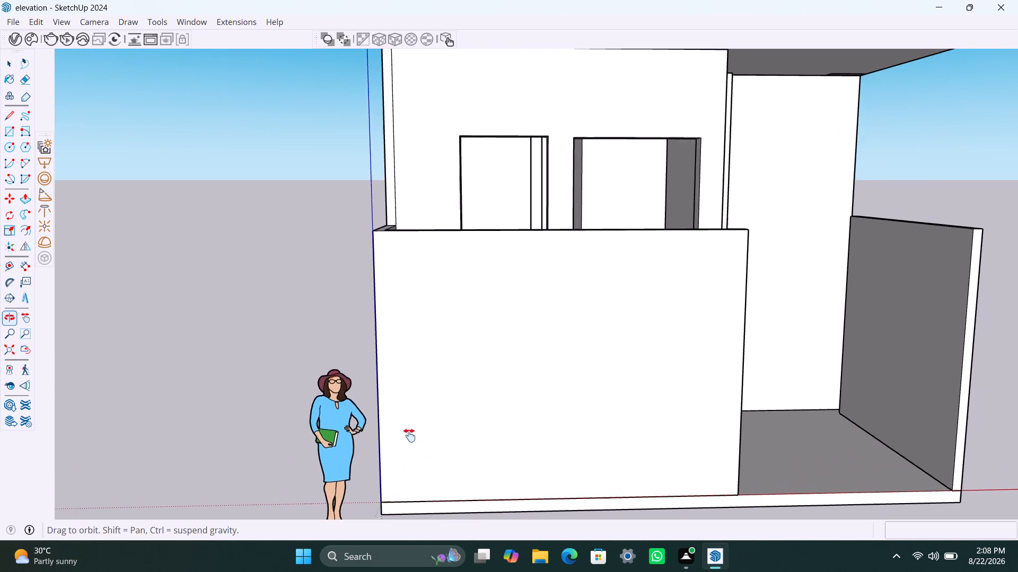
{"action": "middle_click_drag", "start_coordinate": [409, 435], "coordinate": [406, 436]}
{"action": "scroll", "coordinate": [414, 430], "scroll_direction": "up", "scroll_amount": 2}
{"action": "key", "text": "t"}
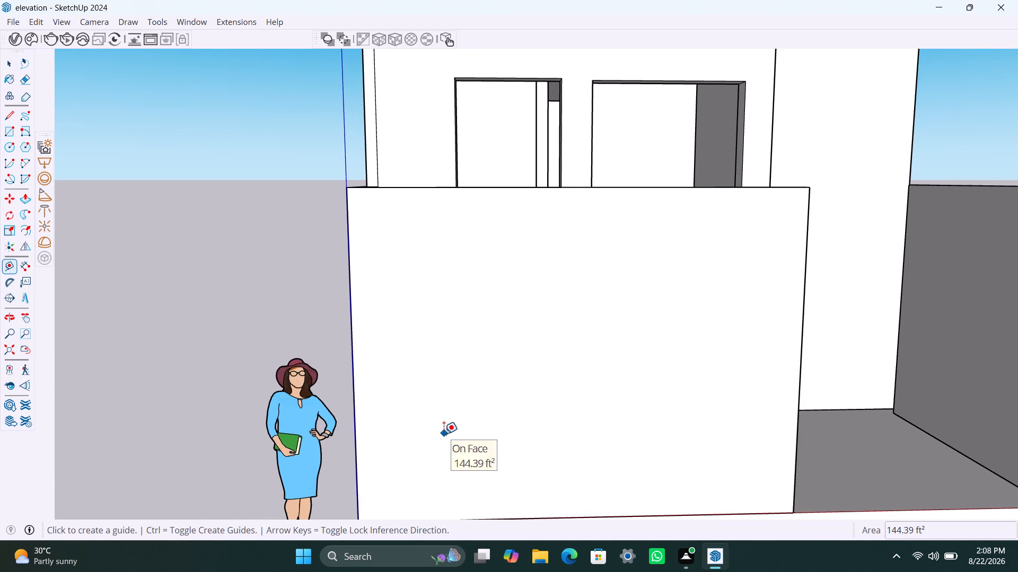
{"action": "left_click", "coordinate": [352, 400]}
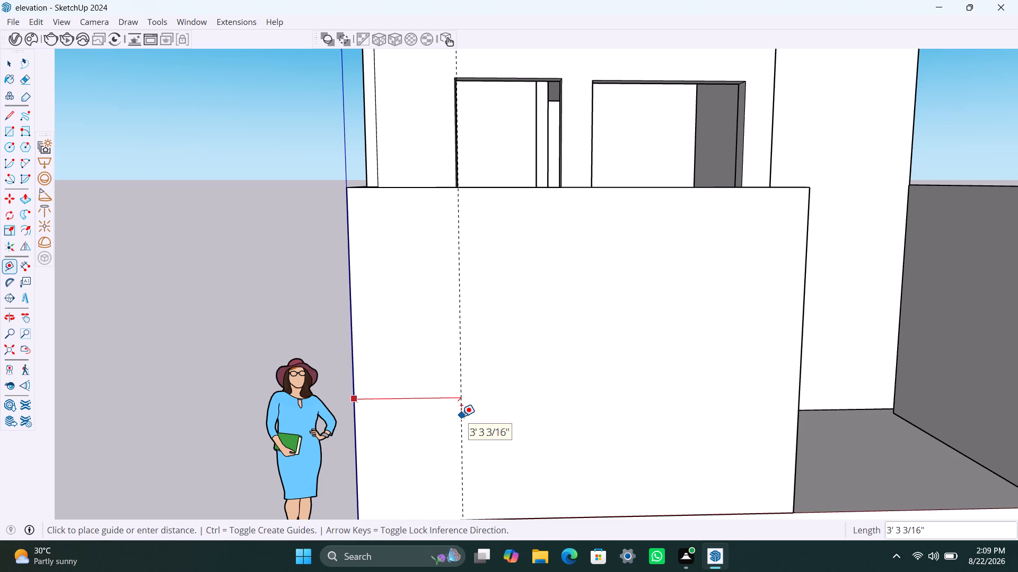
{"action": "type", "text": "3'"}
{"action": "key", "text": "Return"}
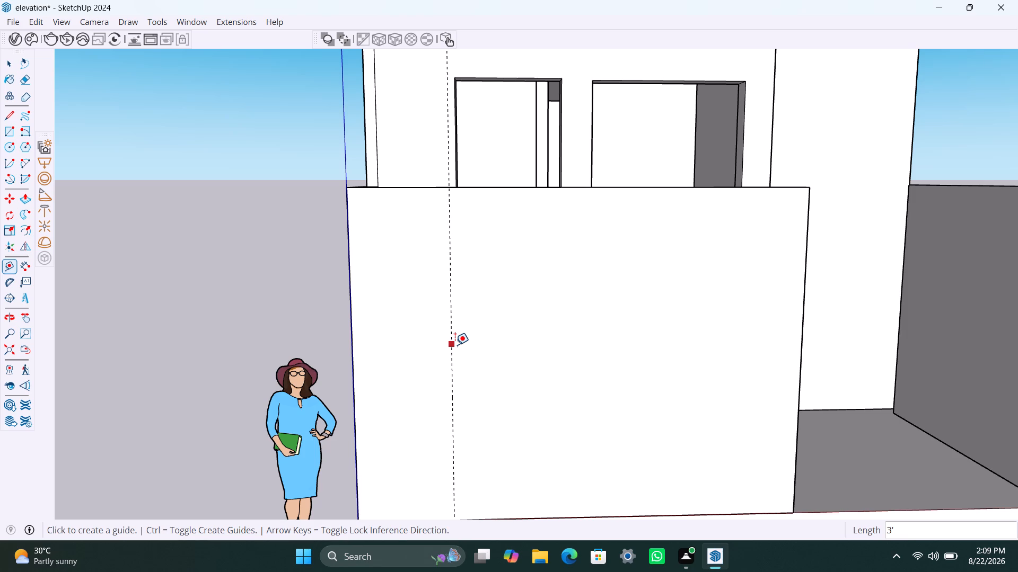
Place a second vertical guide on the front porch wall, 8'4.5" from the first guide towards the porch opening.
{"action": "left_click", "coordinate": [455, 345]}
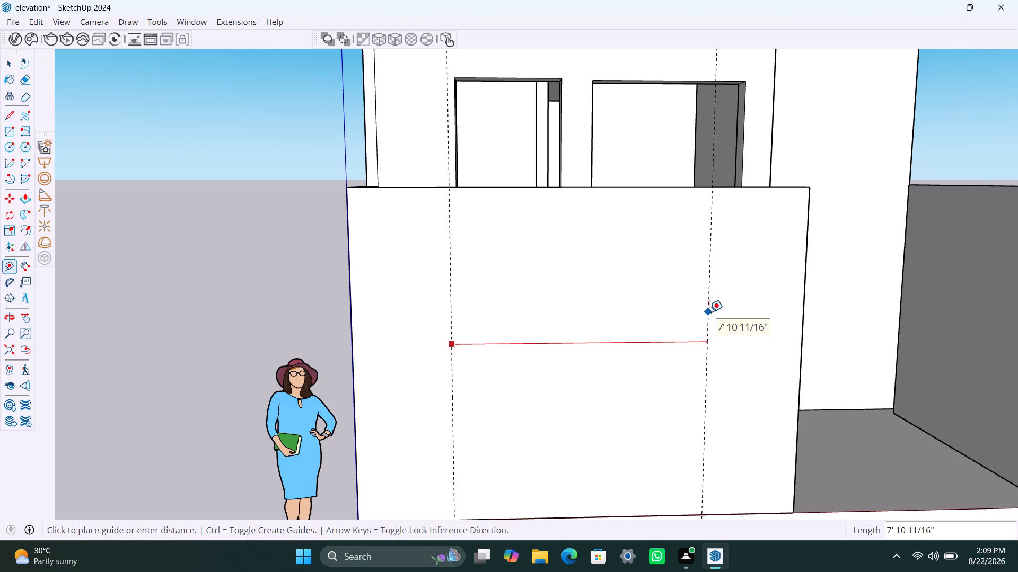
{"action": "key", "text": "8"}
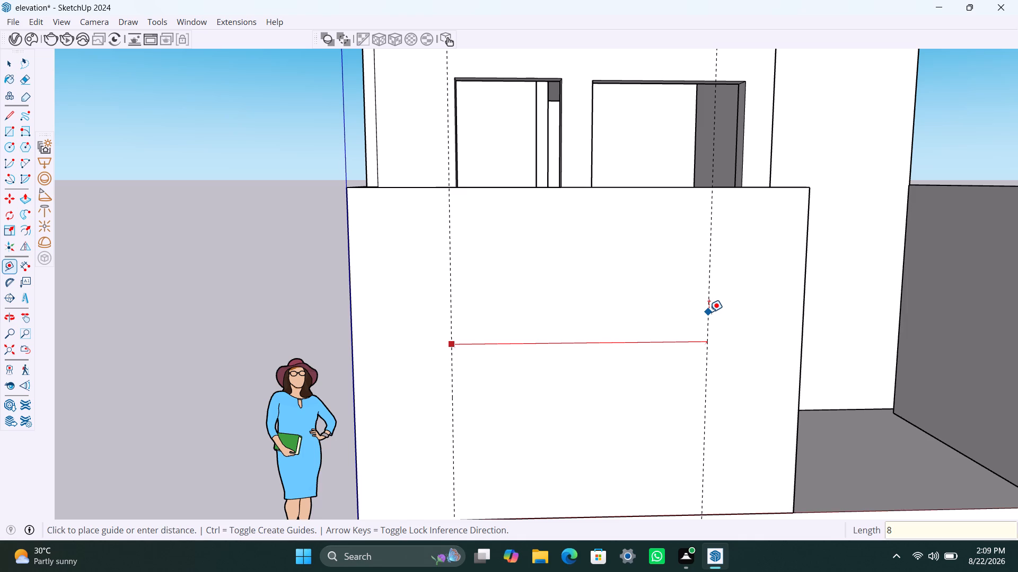
{"action": "type", "text": "'4"}
{"action": "type", "text": ".5\""}
{"action": "key", "text": "Return"}
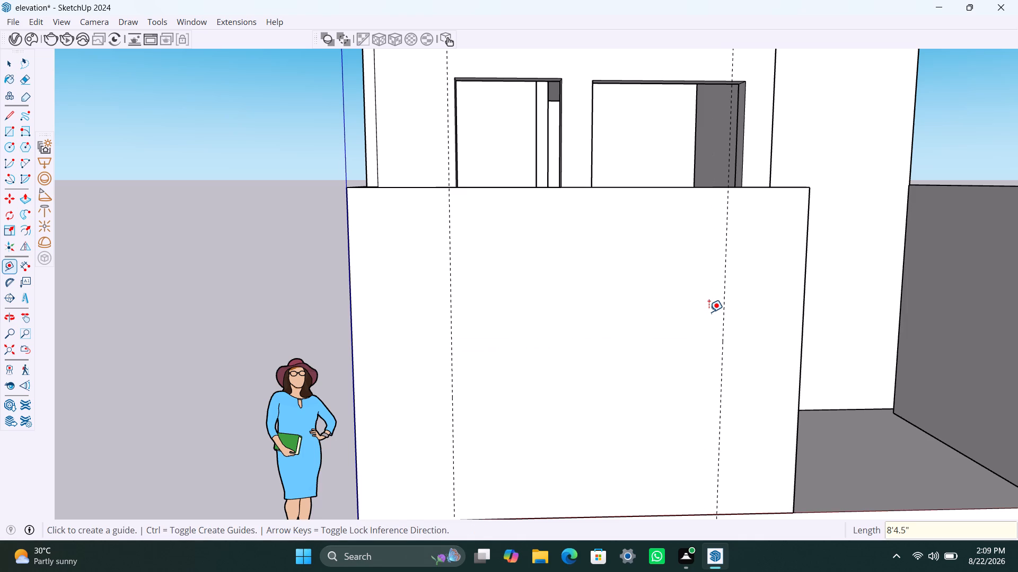
Place a third vertical guide on the front porch wall, 9" beyond the second guide towards the porch opening.
{"action": "left_click", "coordinate": [727, 291]}
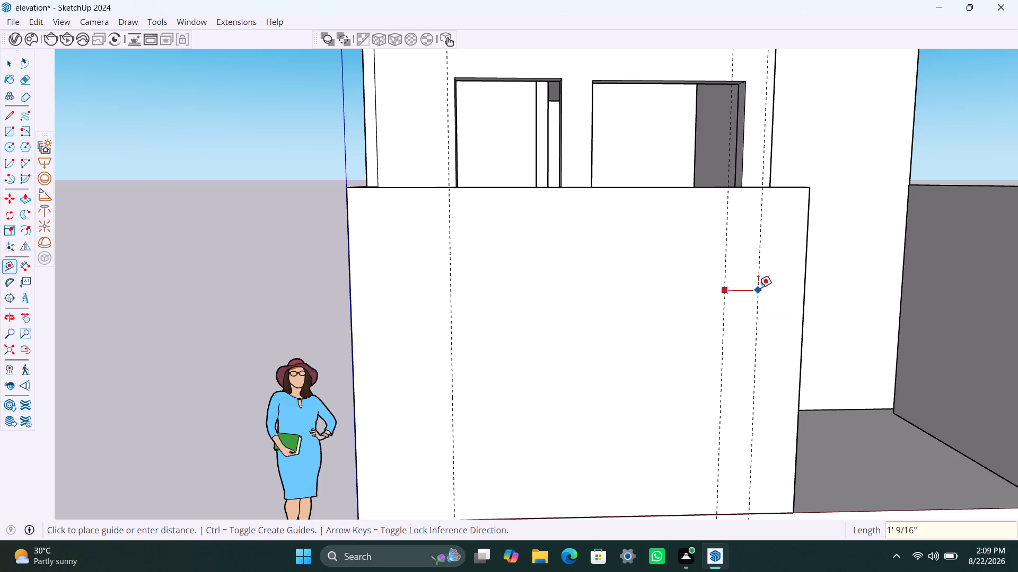
{"action": "type", "text": "9\""}
{"action": "key", "text": "Return"}
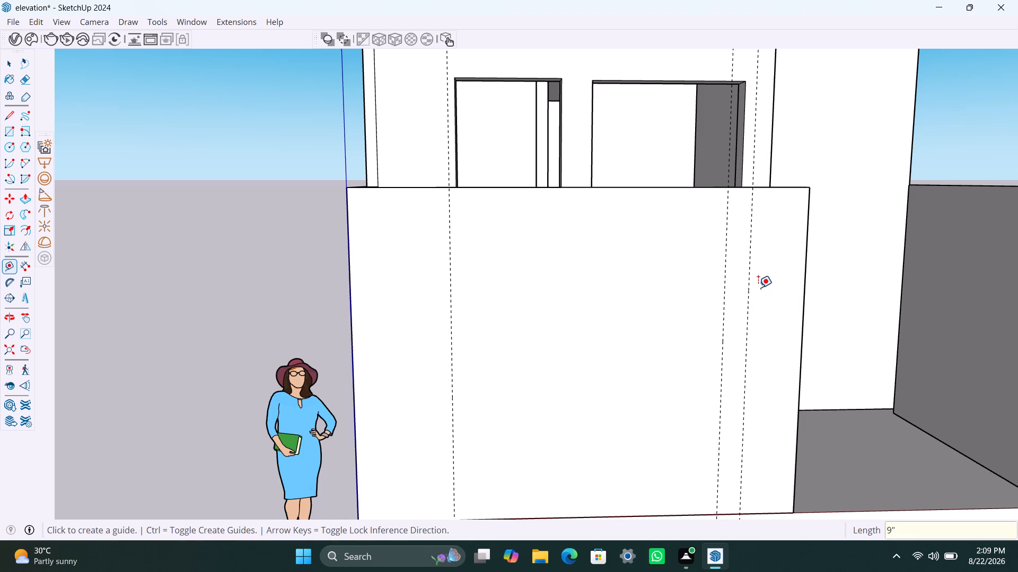
{"action": "key", "text": "space"}
{"action": "scroll", "coordinate": [794, 296], "scroll_direction": "down", "scroll_amount": 5}
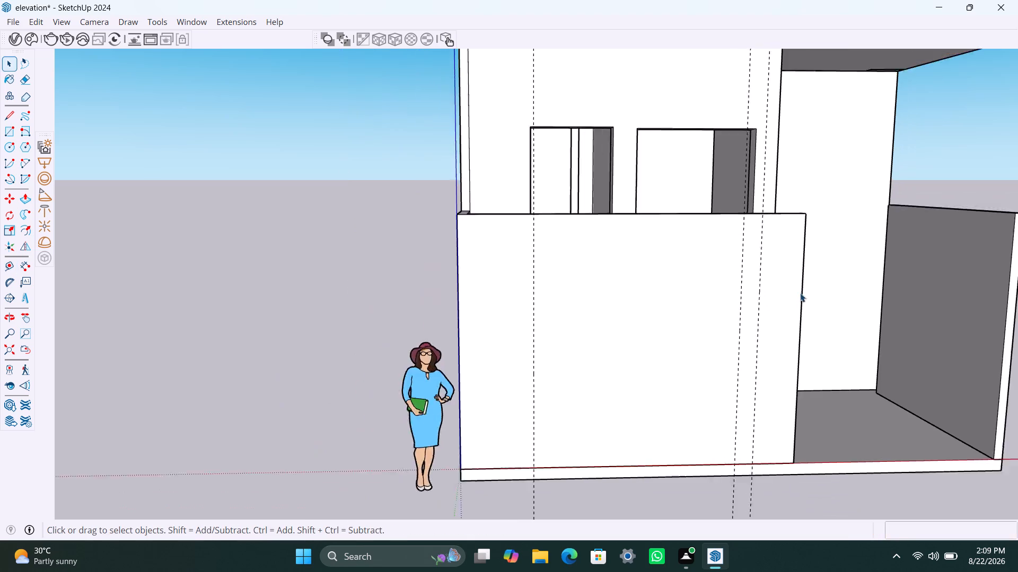
{"action": "middle_click_drag", "start_coordinate": [806, 309], "coordinate": [548, 382]}
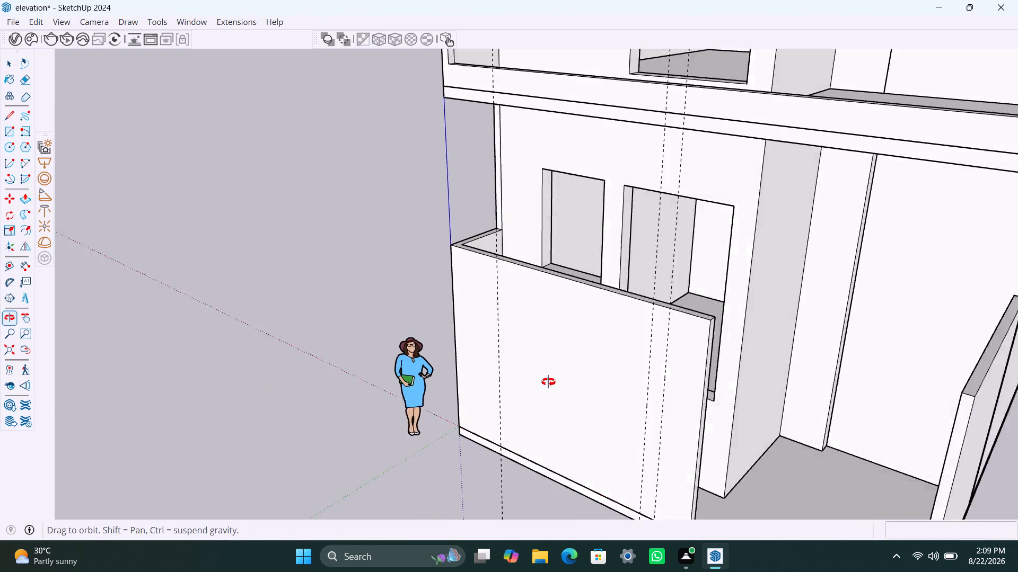
Push the open end face of the ground-floor front porch wall back 1' 9" to the third vertical guide.
{"action": "middle_click_drag", "start_coordinate": [548, 382], "coordinate": [547, 381]}
{"action": "scroll", "coordinate": [653, 477], "scroll_direction": "up", "scroll_amount": 4}
{"action": "middle_click_drag", "start_coordinate": [660, 482], "coordinate": [612, 472]}
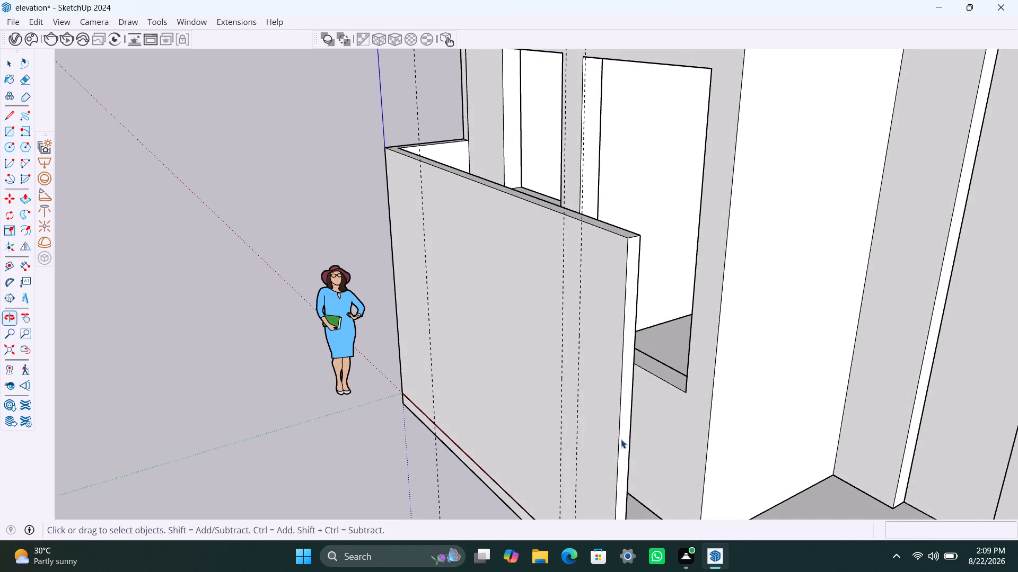
{"action": "scroll", "coordinate": [628, 414], "scroll_direction": "up", "scroll_amount": 3}
{"action": "left_click", "coordinate": [622, 383]}
{"action": "key", "text": "p"}
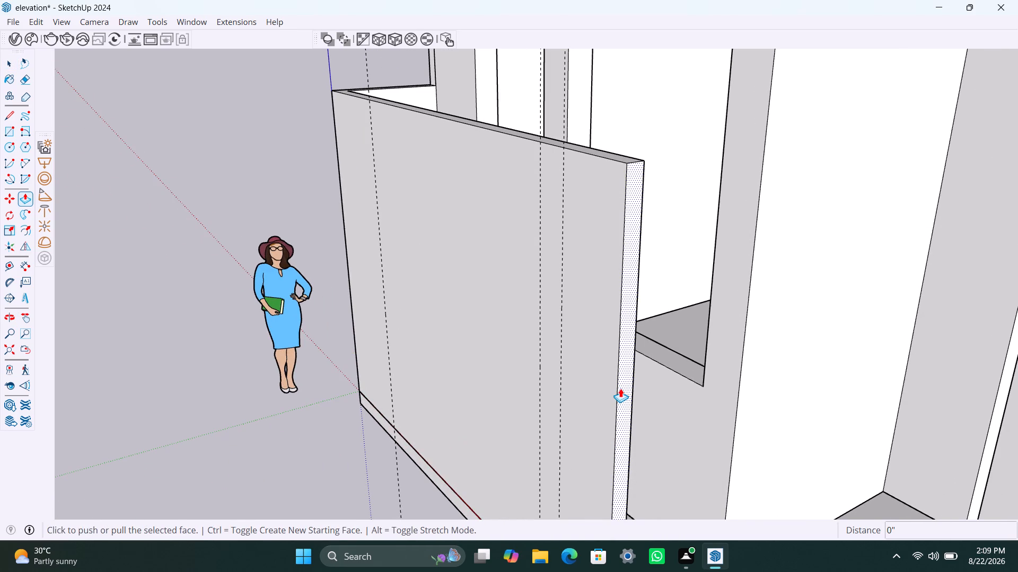
{"action": "left_click", "coordinate": [622, 386]}
{"action": "left_click", "coordinate": [560, 415]}
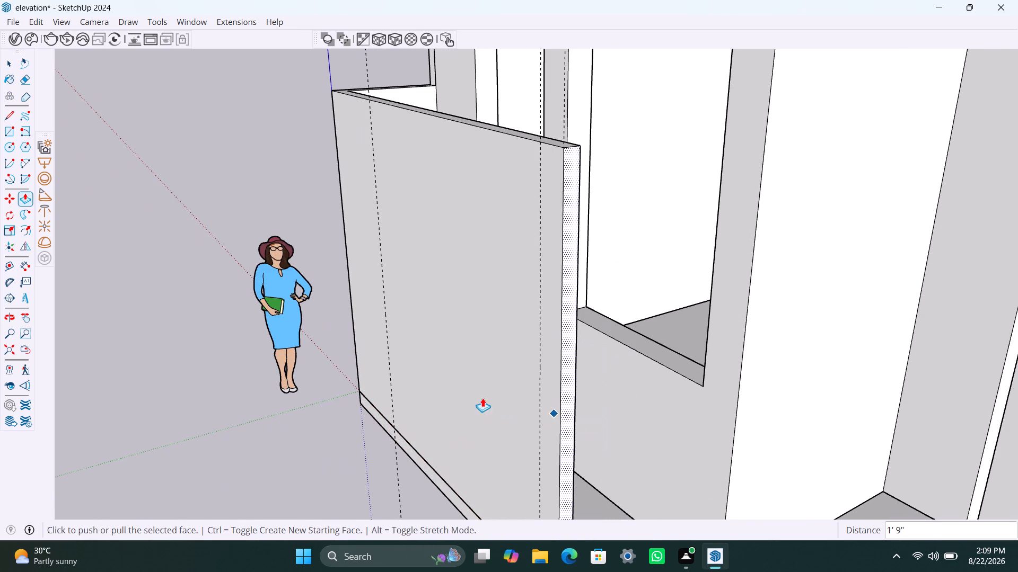
{"action": "key", "text": "space"}
{"action": "left_click", "coordinate": [242, 182]}
Examine the shortened front porch wall and the porch opening from several angles.
{"action": "scroll", "coordinate": [251, 190], "scroll_direction": "down", "scroll_amount": 1}
{"action": "double_click", "coordinate": [250, 174]}
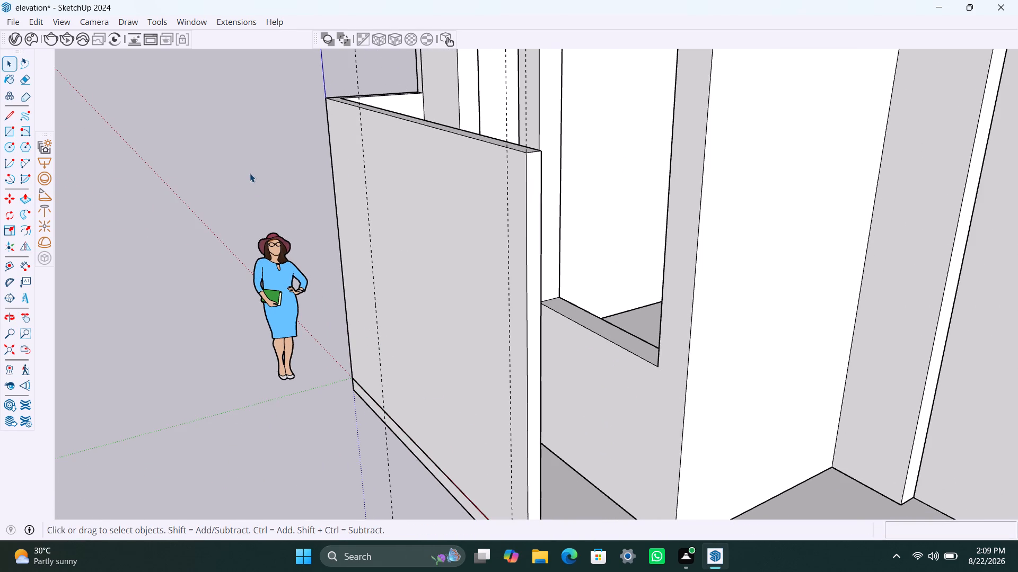
{"action": "scroll", "coordinate": [247, 240], "scroll_direction": "down", "scroll_amount": 5}
{"action": "middle_click_drag", "start_coordinate": [254, 296], "coordinate": [607, 301]}
{"action": "scroll", "coordinate": [367, 281], "scroll_direction": "down", "scroll_amount": 4}
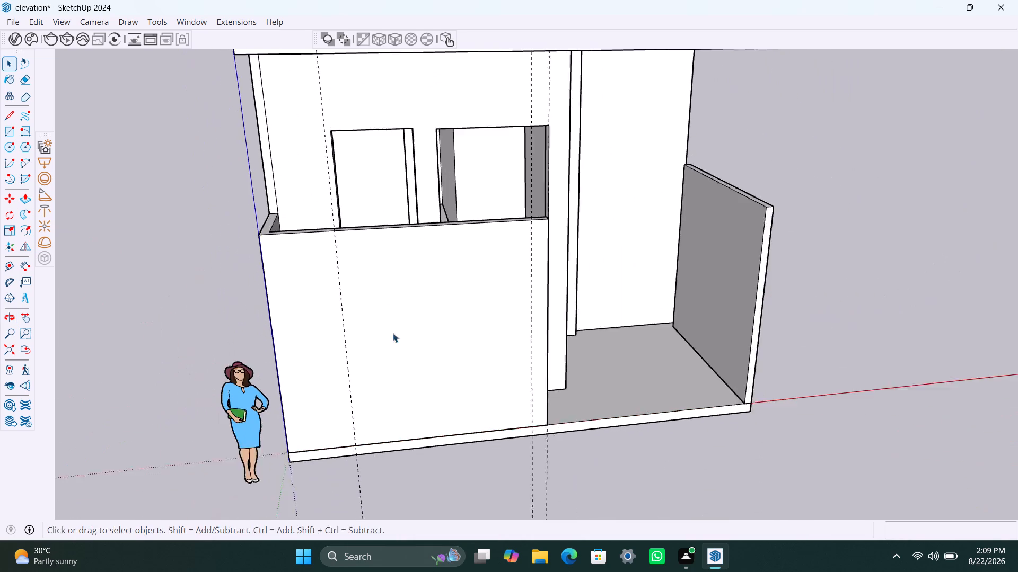
{"action": "middle_click_drag", "start_coordinate": [415, 338], "coordinate": [357, 308]}
{"action": "double_click", "coordinate": [947, 302]}
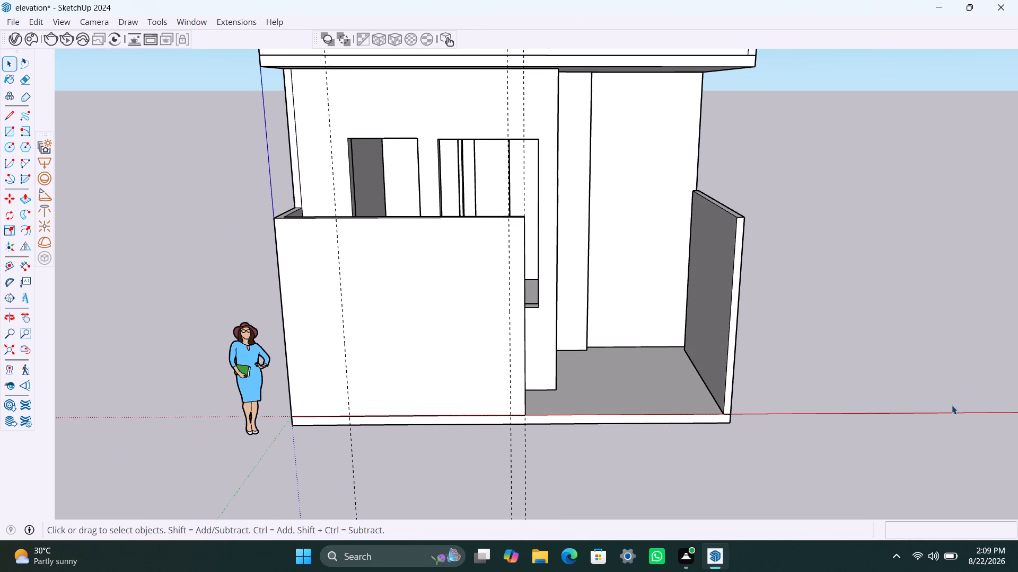
{"action": "middle_click_drag", "start_coordinate": [516, 247], "coordinate": [493, 378]}
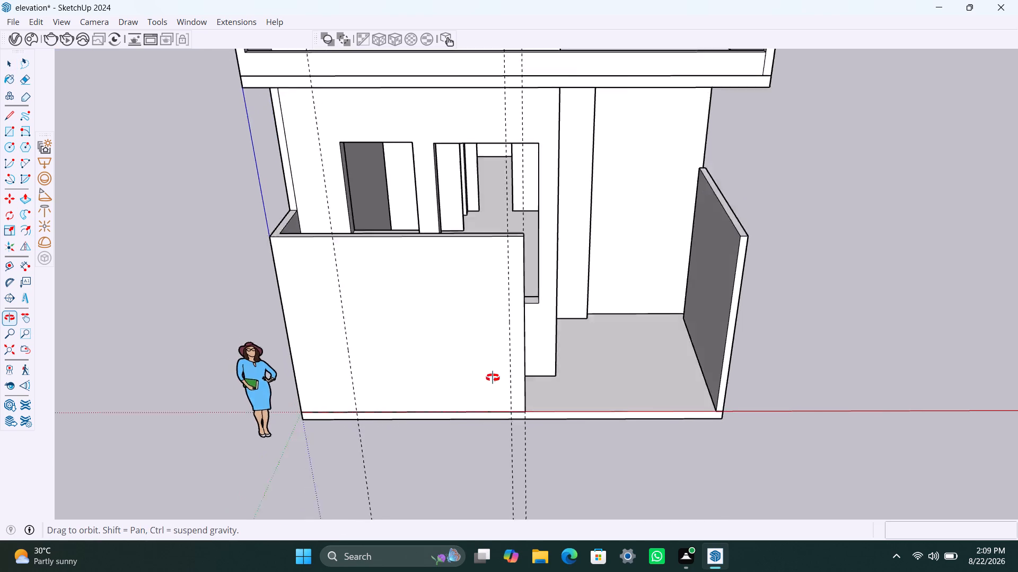
{"action": "middle_click_drag", "start_coordinate": [493, 378], "coordinate": [498, 317]}
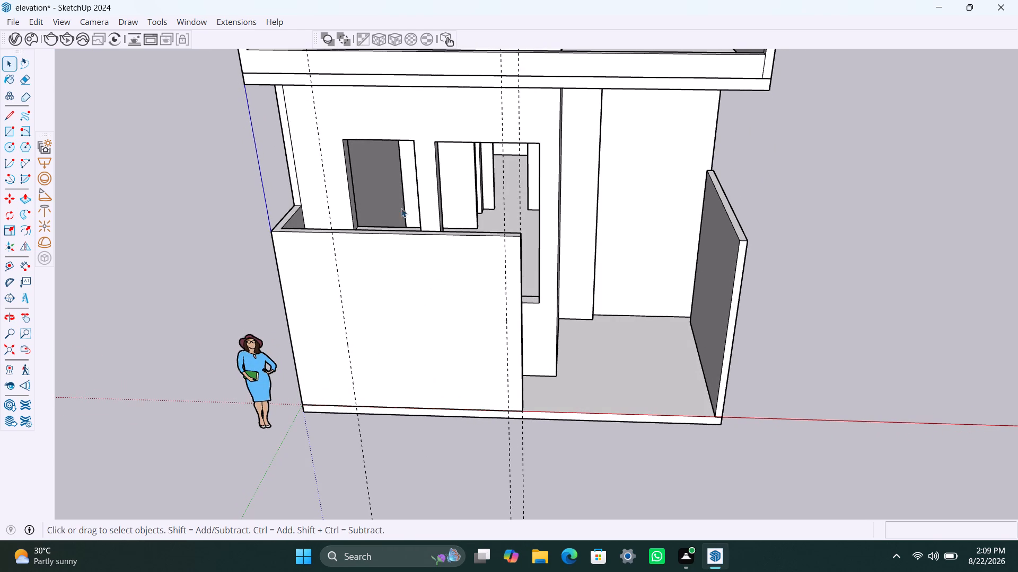
{"action": "middle_click_drag", "start_coordinate": [403, 209], "coordinate": [482, 170]}
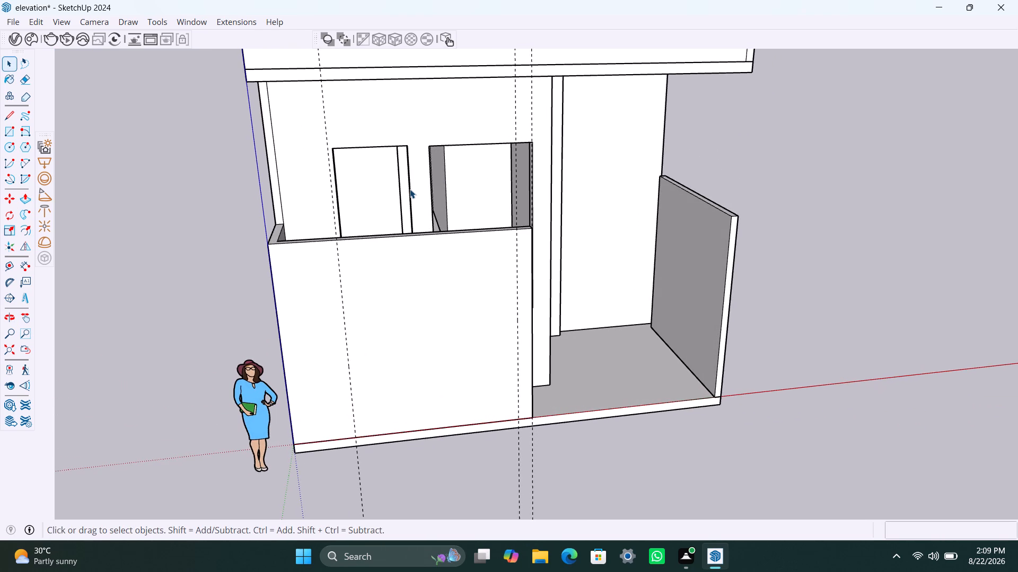
{"action": "middle_click_drag", "start_coordinate": [535, 320], "coordinate": [437, 326]}
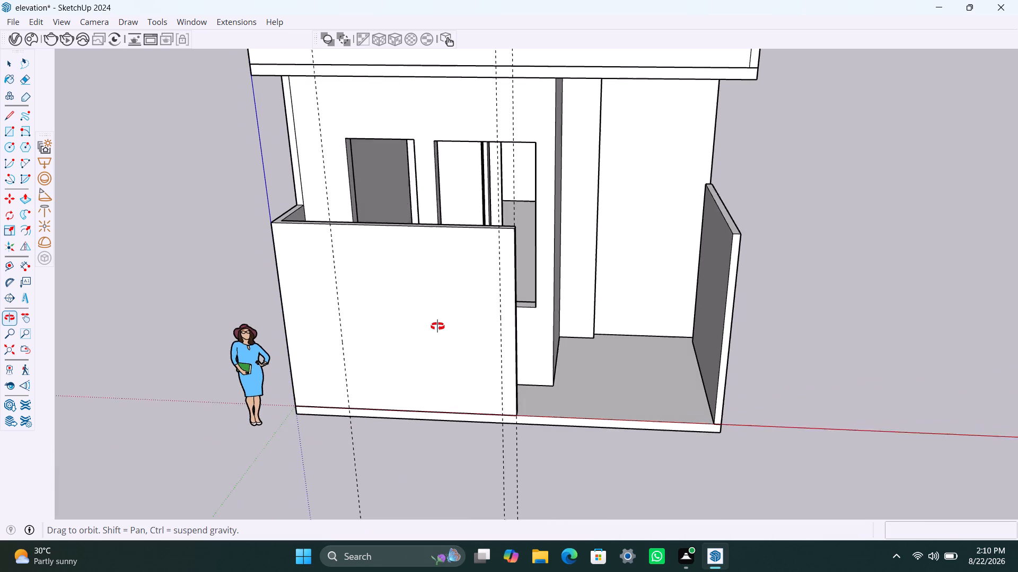
{"action": "middle_click_drag", "start_coordinate": [437, 326], "coordinate": [433, 327]}
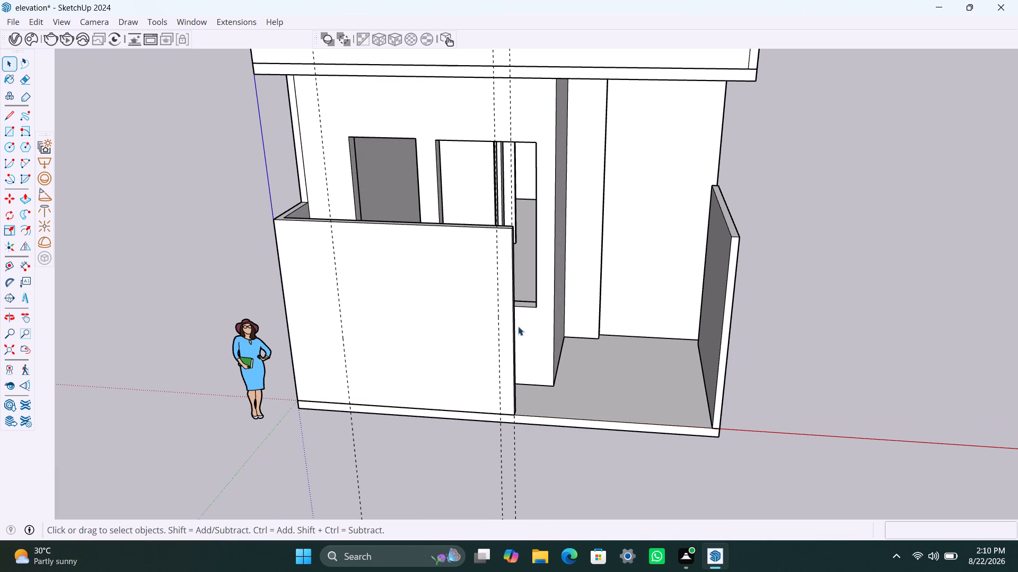
{"action": "middle_click_drag", "start_coordinate": [525, 337], "coordinate": [542, 352]}
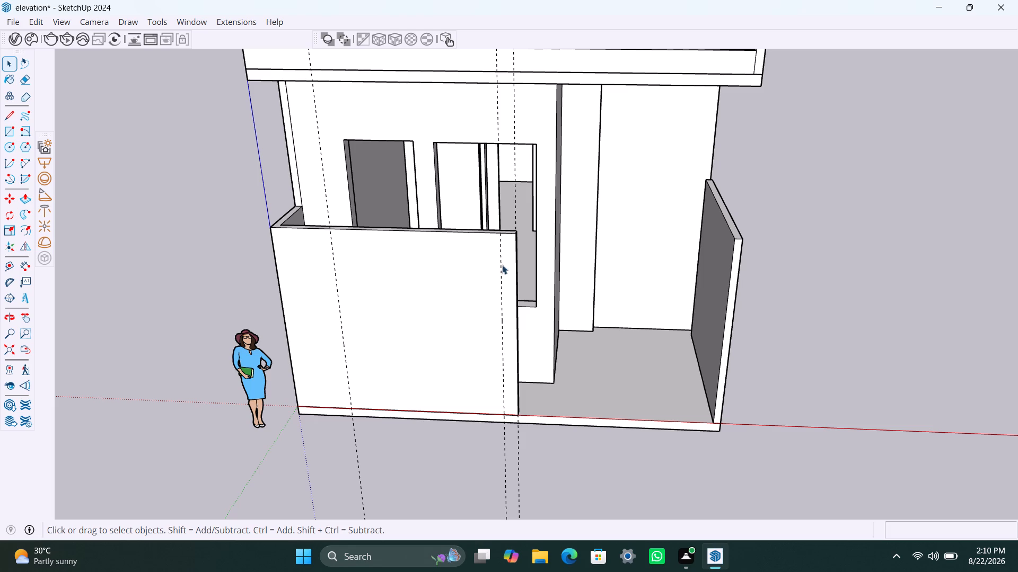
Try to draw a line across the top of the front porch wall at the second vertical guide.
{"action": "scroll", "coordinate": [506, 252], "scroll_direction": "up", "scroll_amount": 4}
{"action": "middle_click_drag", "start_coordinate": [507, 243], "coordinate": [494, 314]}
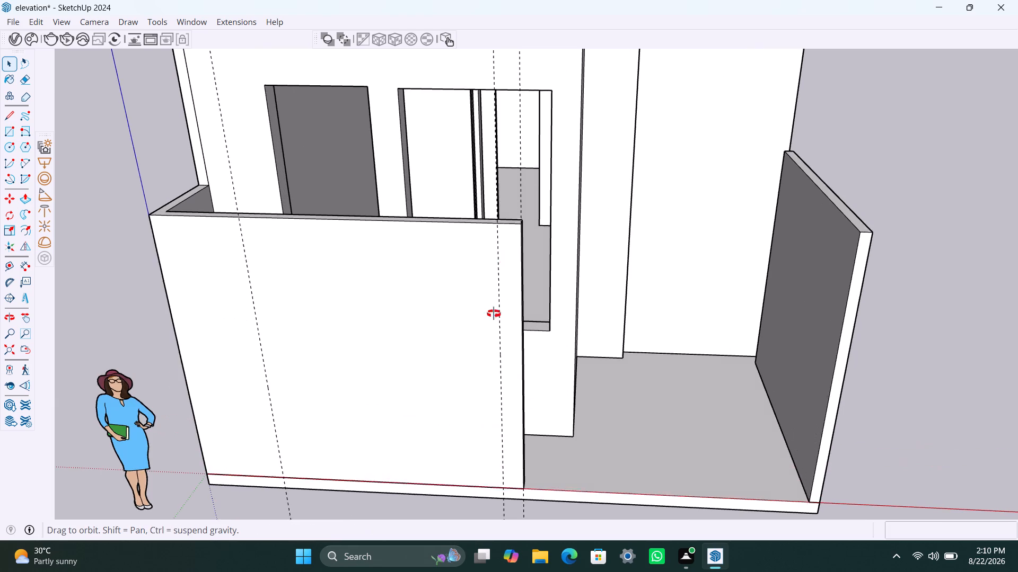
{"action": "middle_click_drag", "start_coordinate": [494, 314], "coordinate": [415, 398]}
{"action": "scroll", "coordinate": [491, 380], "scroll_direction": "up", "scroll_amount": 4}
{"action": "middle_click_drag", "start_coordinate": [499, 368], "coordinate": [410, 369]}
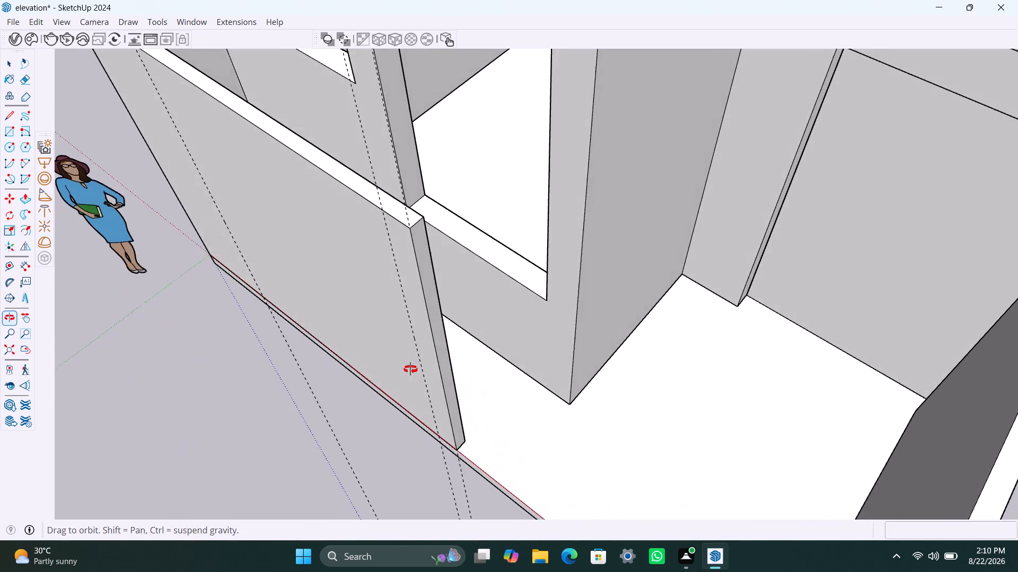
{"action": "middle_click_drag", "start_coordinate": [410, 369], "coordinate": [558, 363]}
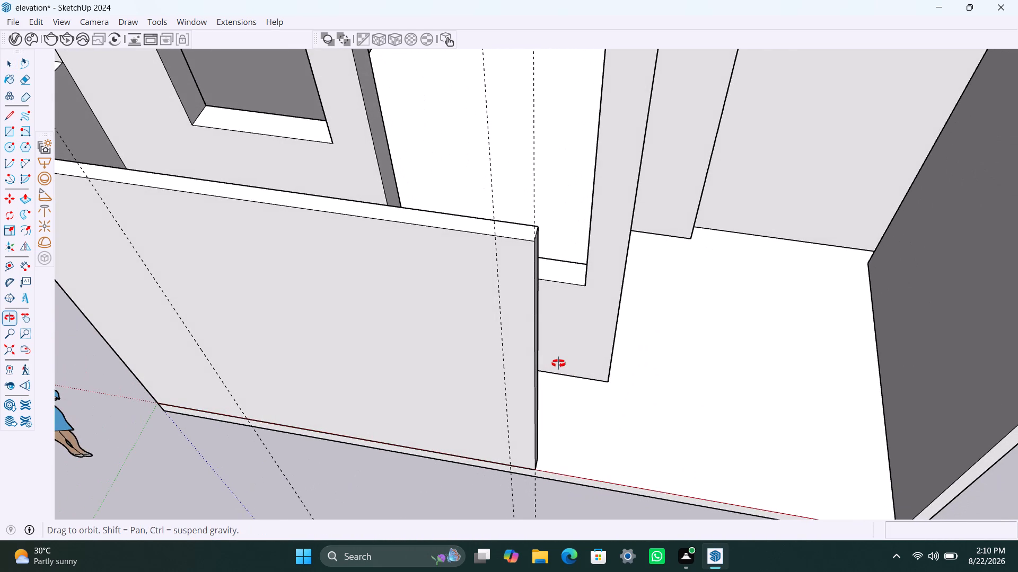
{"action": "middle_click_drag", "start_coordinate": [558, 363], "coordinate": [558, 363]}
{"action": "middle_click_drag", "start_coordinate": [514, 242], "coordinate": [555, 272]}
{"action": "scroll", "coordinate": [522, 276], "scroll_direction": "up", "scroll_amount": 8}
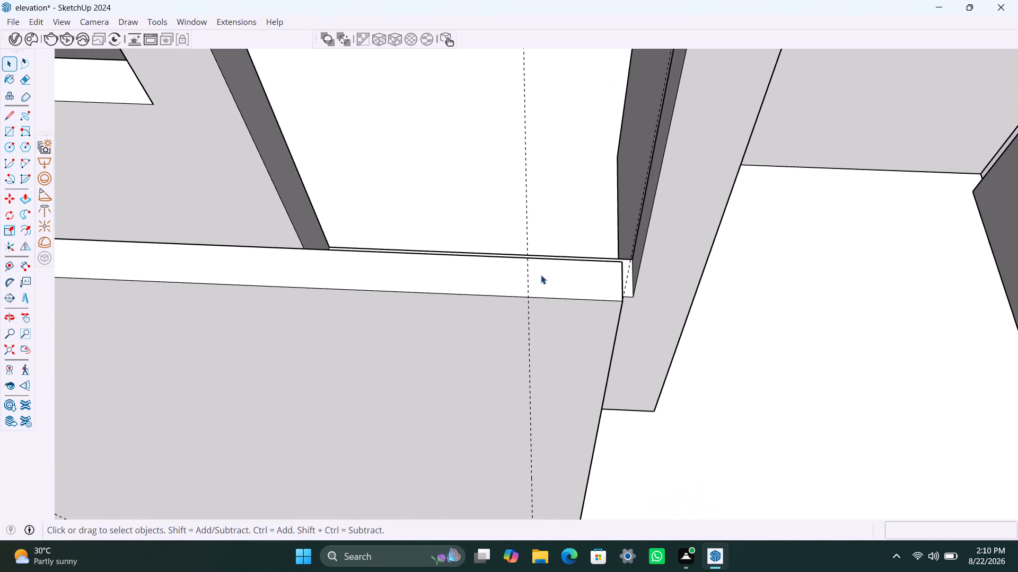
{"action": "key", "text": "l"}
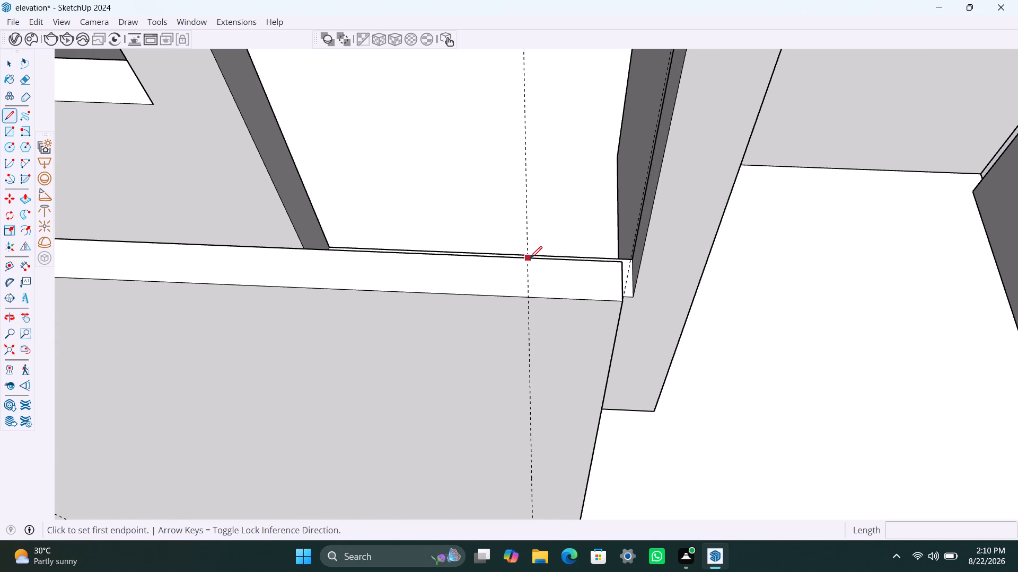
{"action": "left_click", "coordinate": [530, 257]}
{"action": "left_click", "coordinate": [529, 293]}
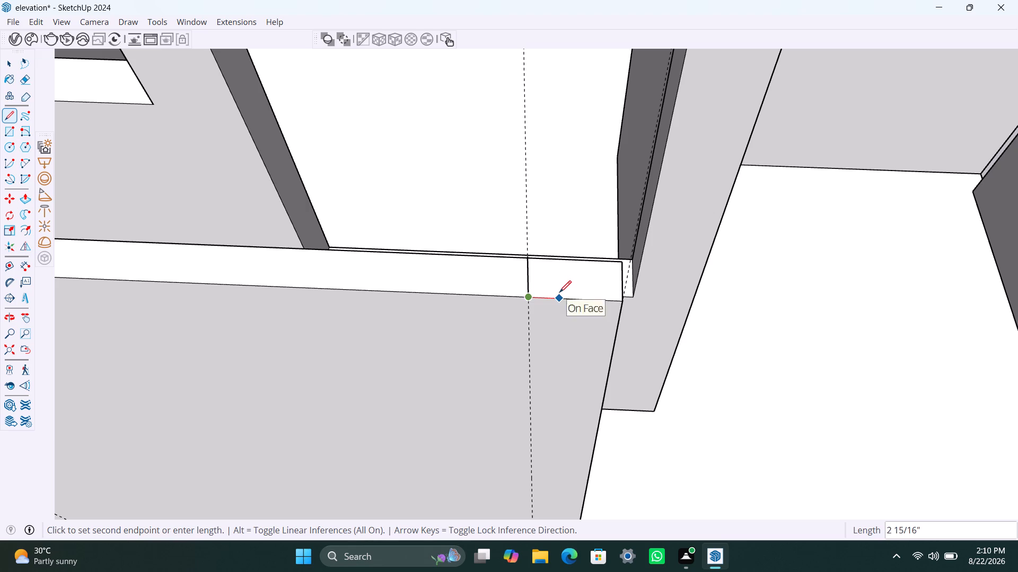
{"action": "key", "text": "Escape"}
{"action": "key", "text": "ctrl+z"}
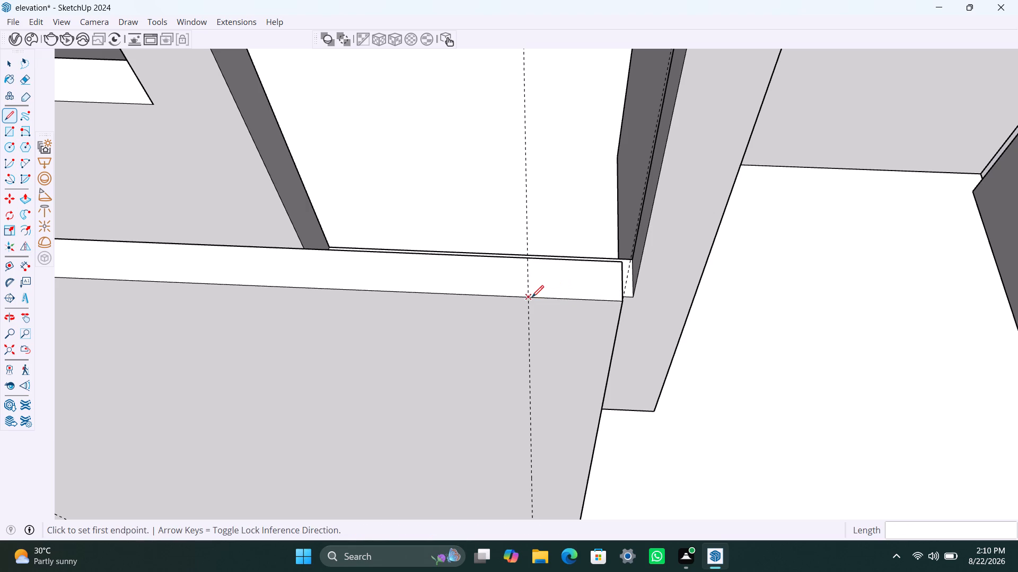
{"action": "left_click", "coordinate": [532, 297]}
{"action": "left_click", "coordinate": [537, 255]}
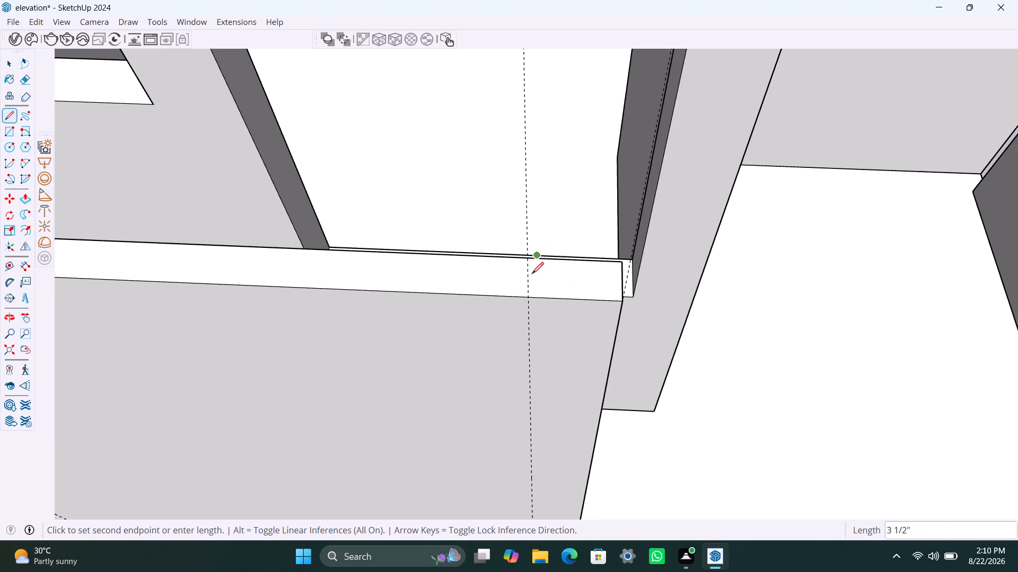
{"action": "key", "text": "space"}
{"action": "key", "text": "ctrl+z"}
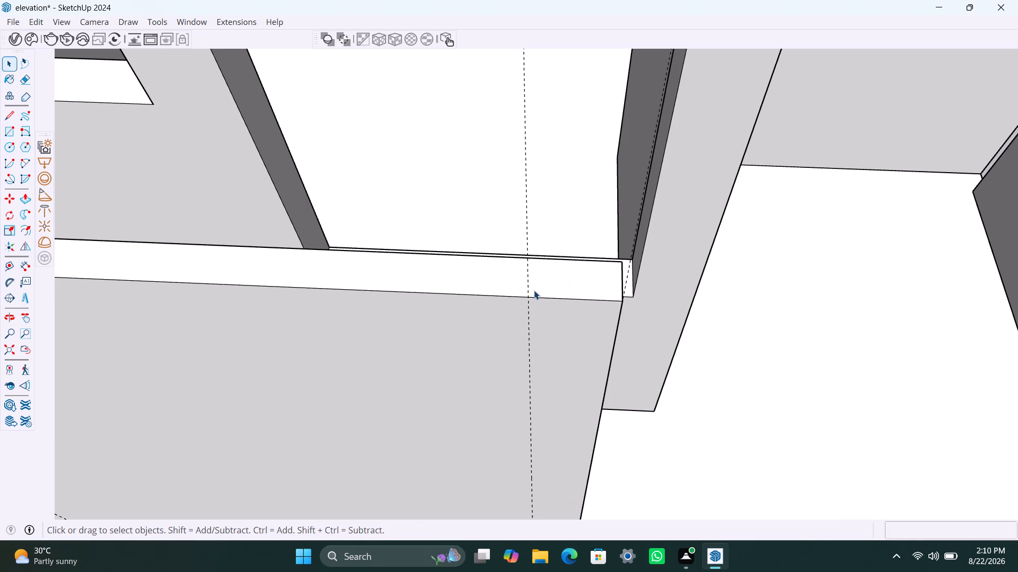
Draw a 4 1/2" line straight across the top of the front porch wall at the second vertical guide.
{"action": "key", "text": "l"}
{"action": "left_click", "coordinate": [530, 296]}
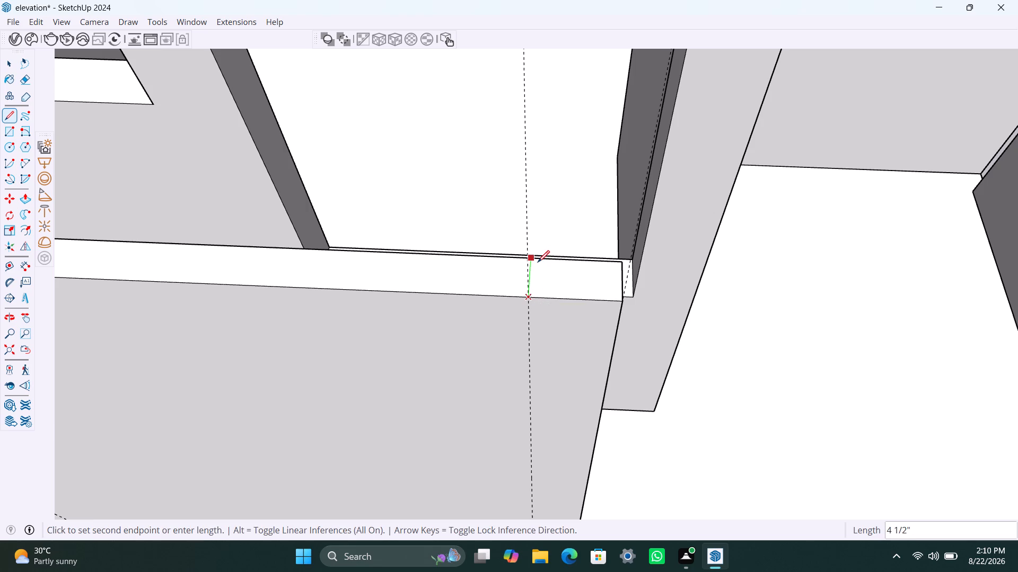
{"action": "left_click", "coordinate": [538, 262]}
{"action": "key", "text": "space"}
Extrude the marked-off top section at the open end of the front porch wall up 1' as a post.
{"action": "left_click", "coordinate": [552, 276]}
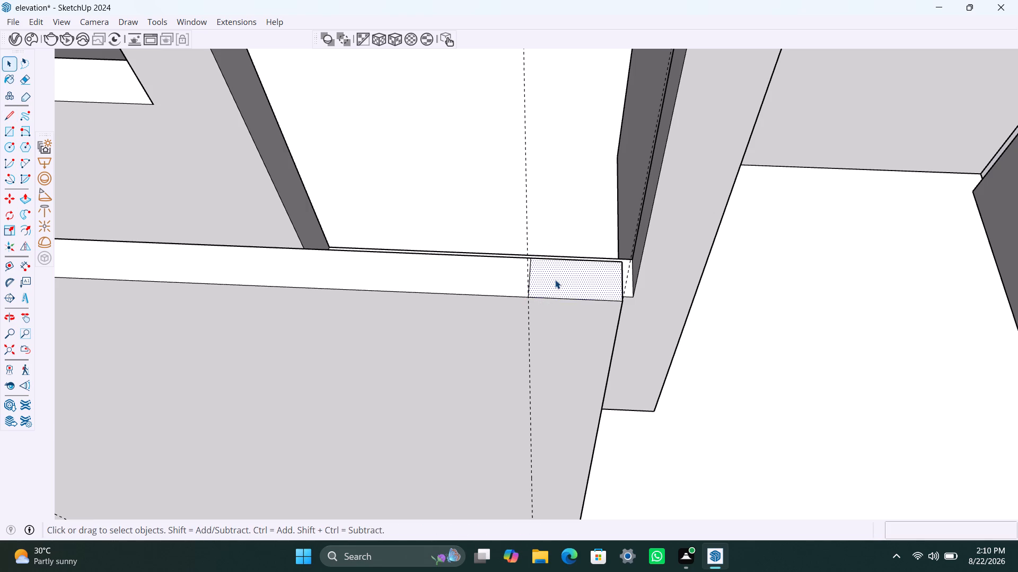
{"action": "key", "text": "p"}
{"action": "left_click", "coordinate": [555, 280]}
{"action": "scroll", "coordinate": [554, 253], "scroll_direction": "down", "scroll_amount": 7}
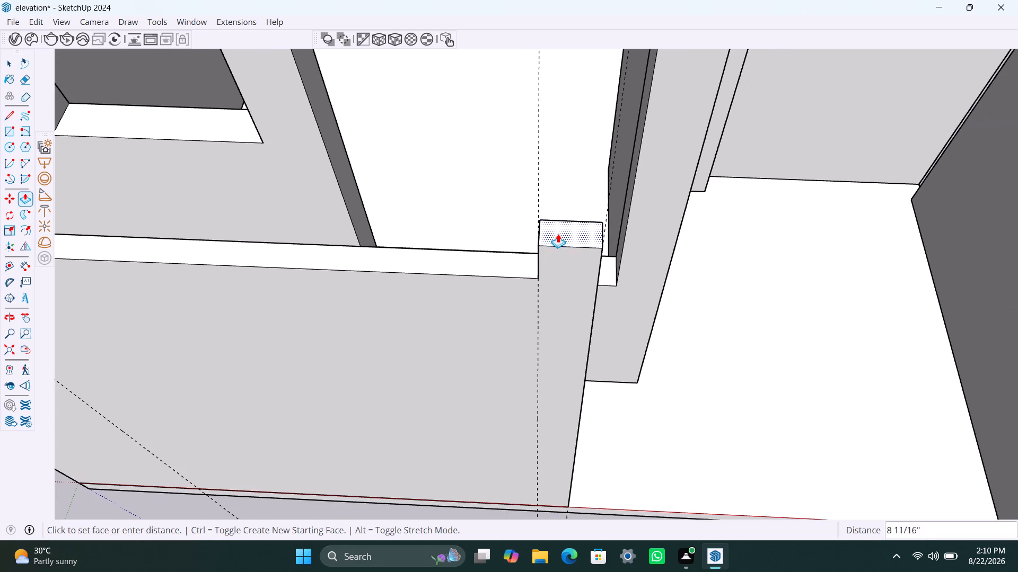
{"action": "type", "text": "1'"}
{"action": "key", "text": "Return"}
{"action": "key", "text": "space"}
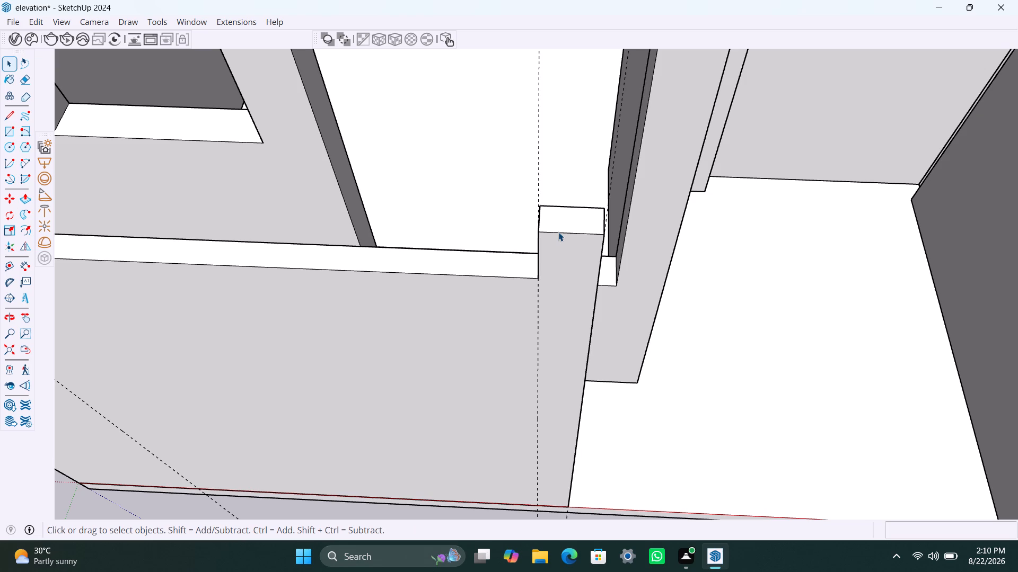
{"action": "key", "text": "space"}
Copy the front edge of the top of the side wall across the porch opening 9" back along the wall.
{"action": "scroll", "coordinate": [555, 250], "scroll_direction": "down", "scroll_amount": 10}
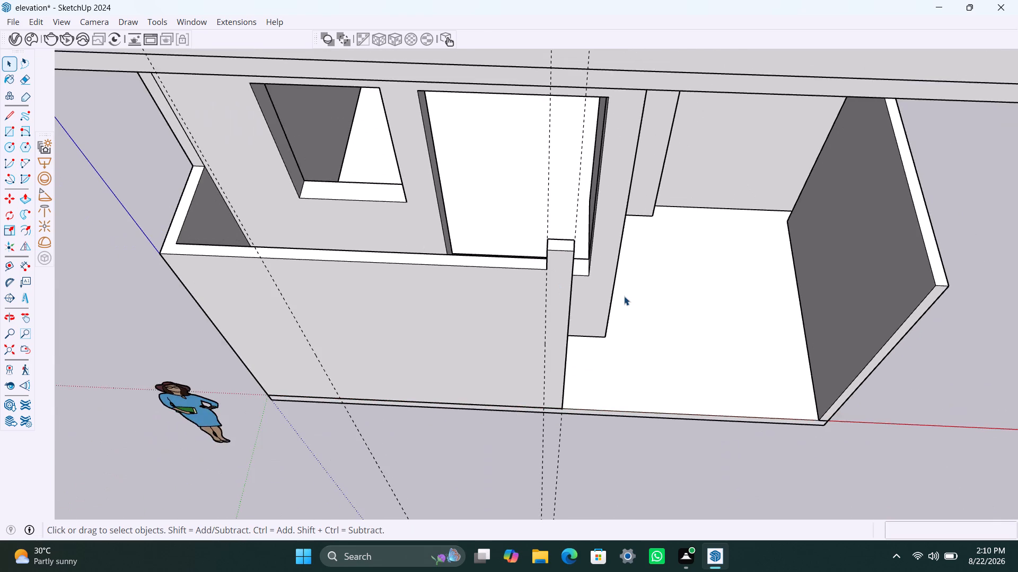
{"action": "middle_click_drag", "start_coordinate": [625, 296], "coordinate": [584, 299]}
{"action": "scroll", "coordinate": [911, 310], "scroll_direction": "up", "scroll_amount": 3}
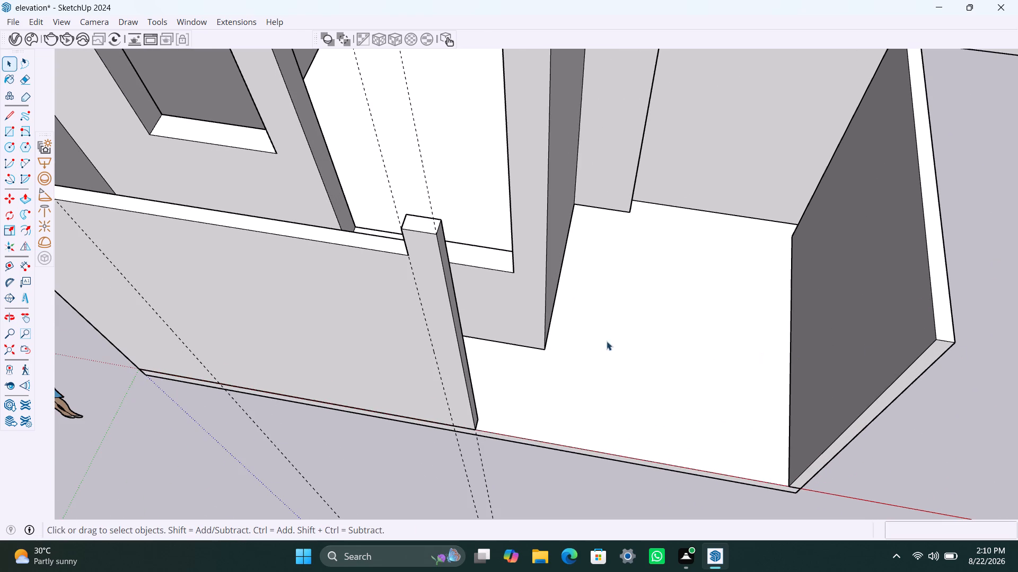
{"action": "left_click", "coordinate": [940, 343]}
{"action": "scroll", "coordinate": [946, 344], "scroll_direction": "up", "scroll_amount": 6}
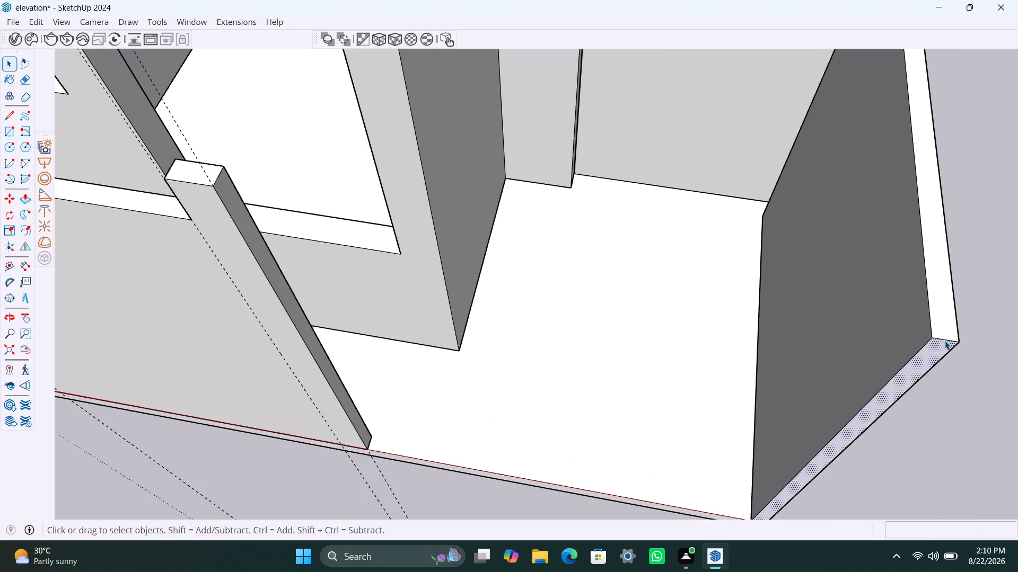
{"action": "scroll", "coordinate": [945, 341], "scroll_direction": "up", "scroll_amount": 7}
{"action": "left_click", "coordinate": [937, 339]}
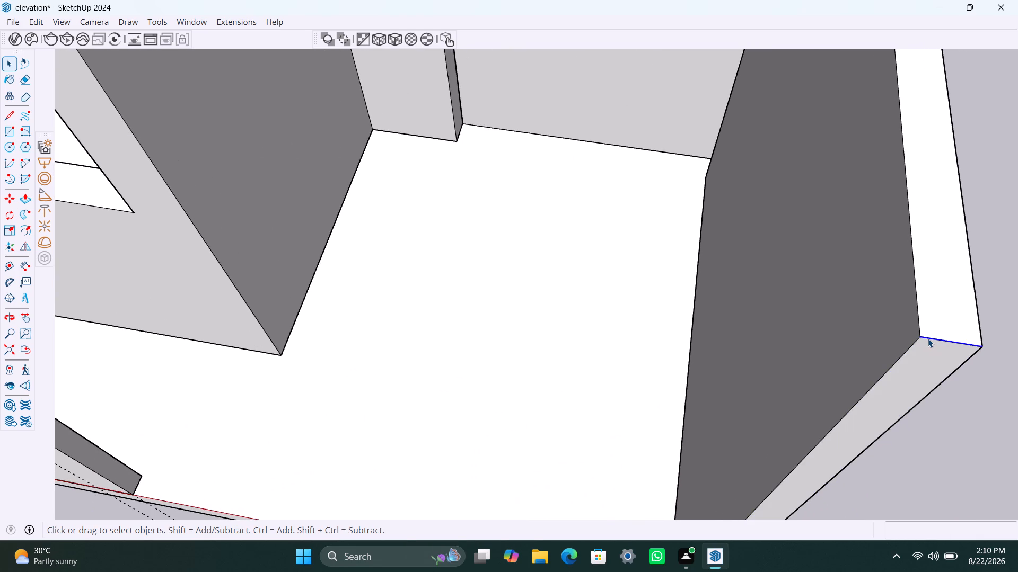
{"action": "key", "text": "m"}
{"action": "left_click", "coordinate": [925, 342]}
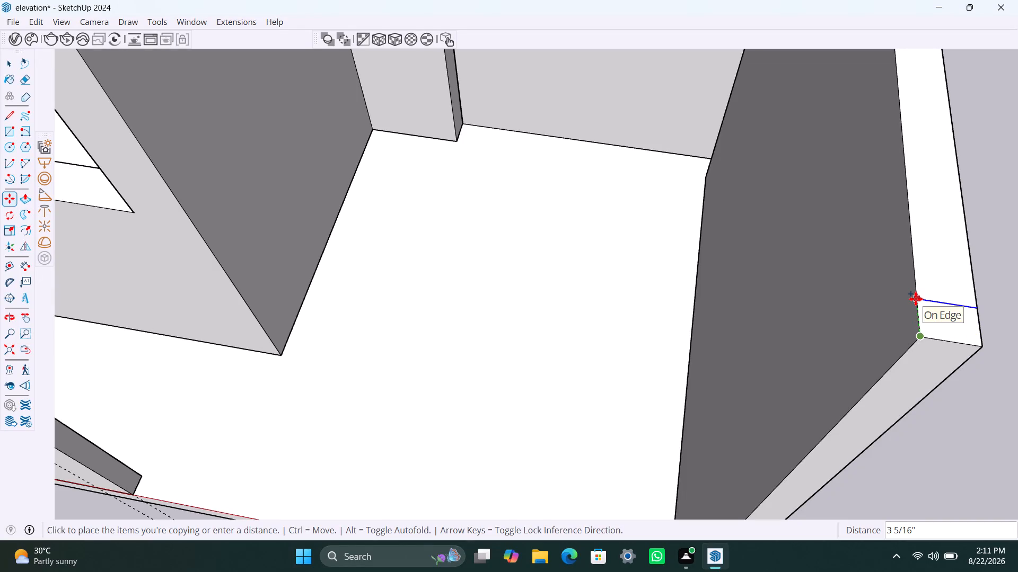
{"action": "type", "text": "9\""}
{"action": "key", "text": "Return"}
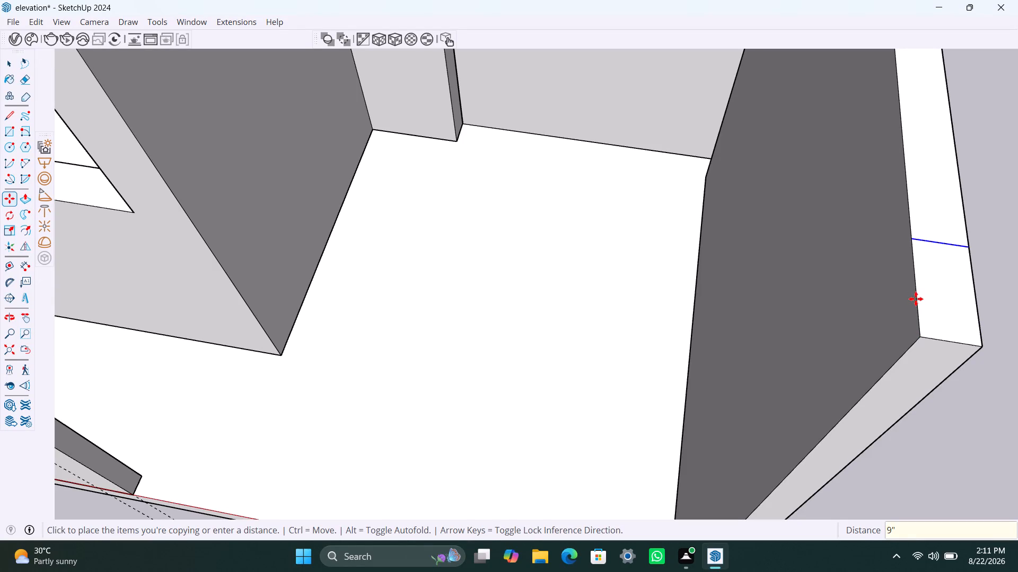
{"action": "key", "text": "space"}
Extrude the 9" front section of the side porch wall's top up 1' as a matching post.
{"action": "left_click", "coordinate": [955, 291]}
{"action": "key", "text": "p"}
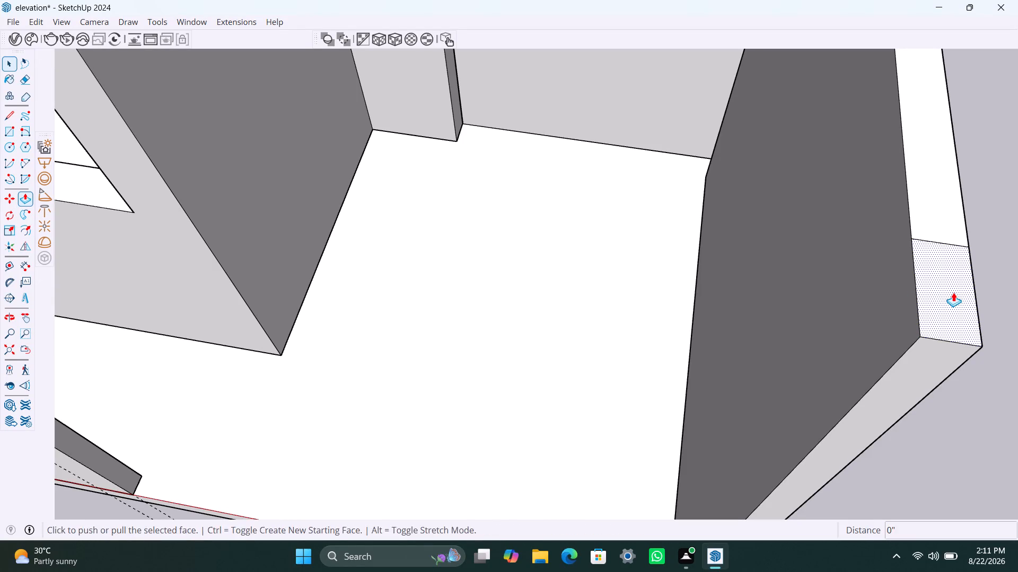
{"action": "left_click", "coordinate": [953, 291]}
{"action": "left_click", "coordinate": [952, 287]}
{"action": "key", "text": "space"}
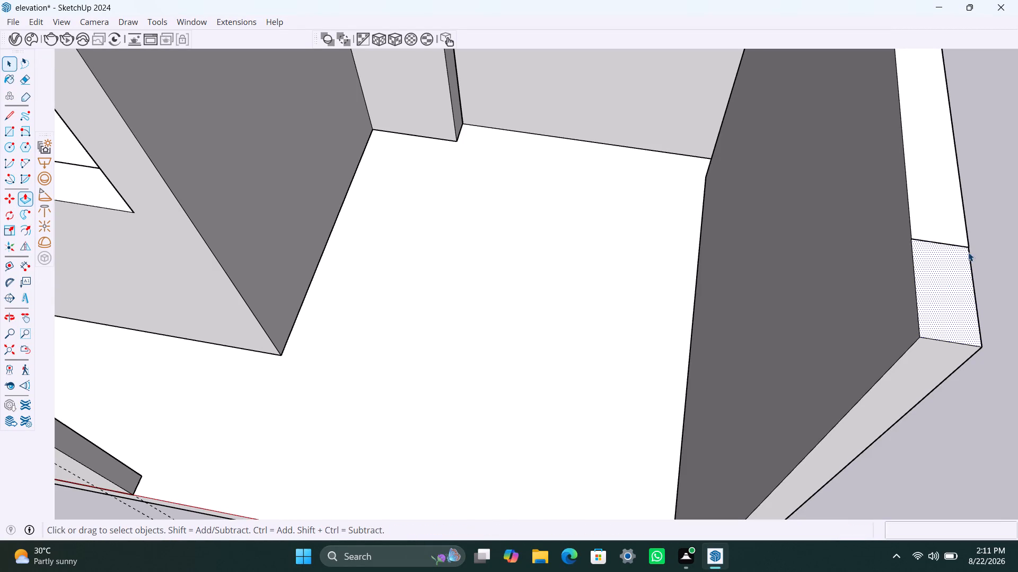
{"action": "key", "text": "p"}
{"action": "left_click", "coordinate": [933, 296]}
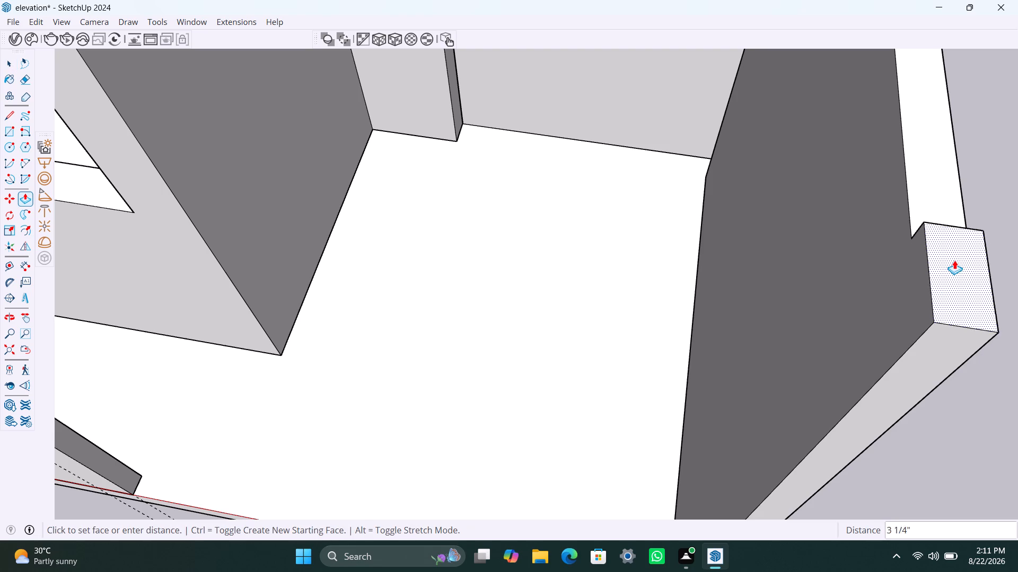
{"action": "type", "text": "1'"}
{"action": "key", "text": "Return"}
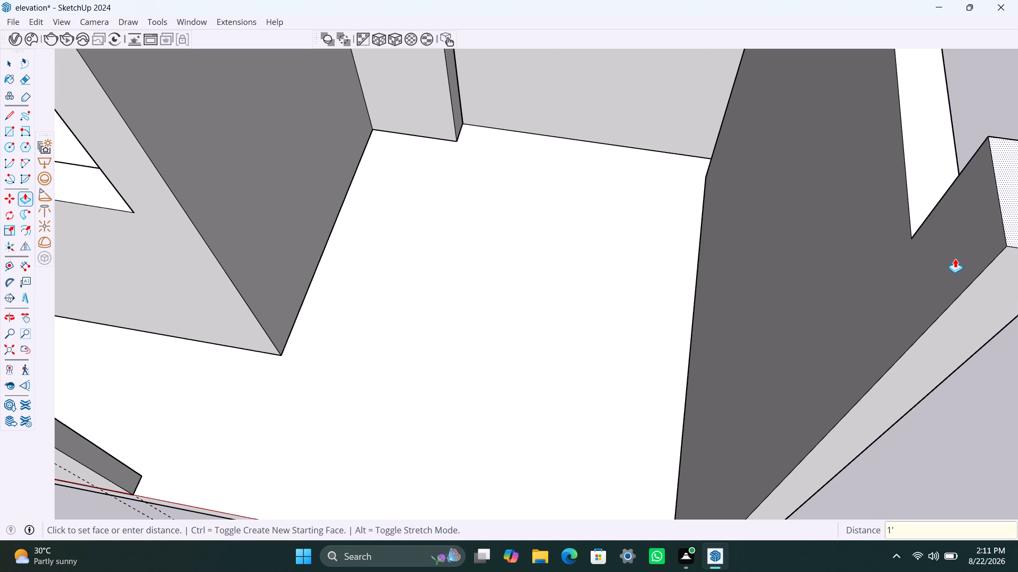
Examine the raised posts and both porch walls from the front and the side.
{"action": "key", "text": "space"}
{"action": "scroll", "coordinate": [844, 264], "scroll_direction": "down", "scroll_amount": 12}
{"action": "left_click", "coordinate": [1016, 253]}
{"action": "scroll", "coordinate": [783, 318], "scroll_direction": "down", "scroll_amount": 2}
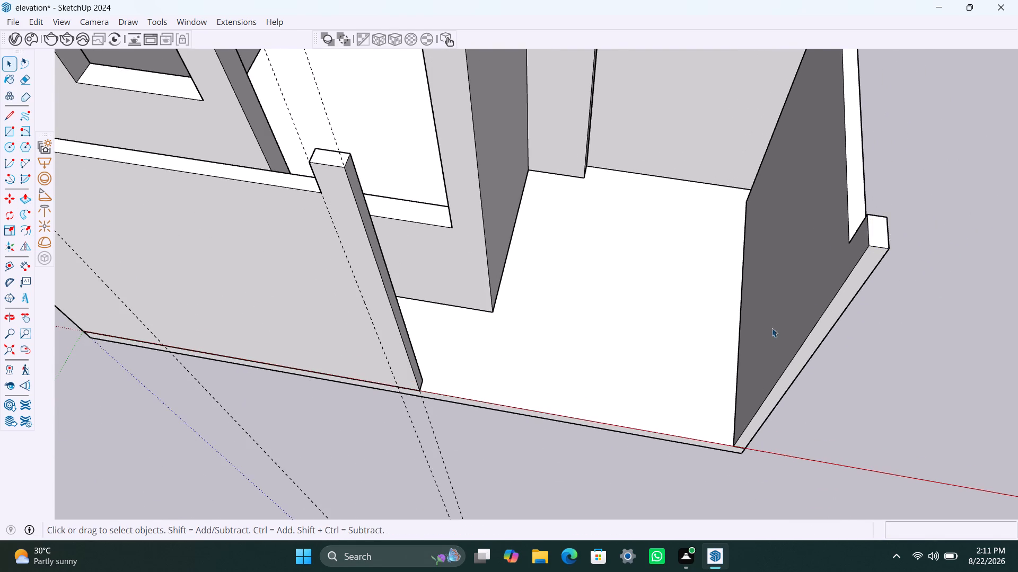
{"action": "scroll", "coordinate": [772, 328], "scroll_direction": "down", "scroll_amount": 8}
{"action": "middle_click_drag", "start_coordinate": [751, 349], "coordinate": [753, 291]}
{"action": "scroll", "coordinate": [865, 325], "scroll_direction": "up", "scroll_amount": 3}
{"action": "middle_click_drag", "start_coordinate": [843, 329], "coordinate": [813, 292]}
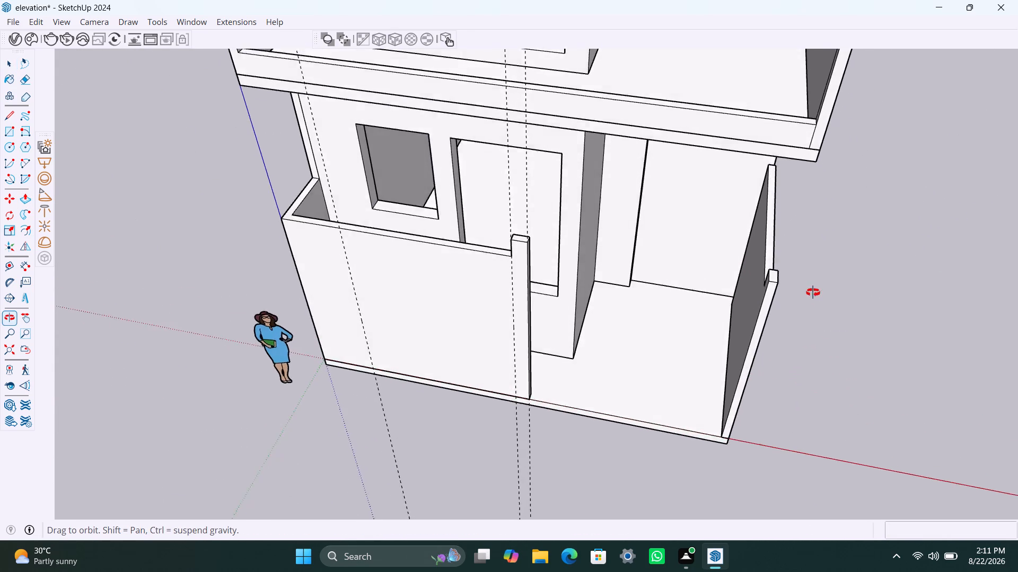
{"action": "middle_click_drag", "start_coordinate": [813, 292], "coordinate": [823, 275]}
{"action": "left_click", "coordinate": [838, 279]}
{"action": "scroll", "coordinate": [701, 346], "scroll_direction": "down", "scroll_amount": 5}
{"action": "middle_click_drag", "start_coordinate": [690, 359], "coordinate": [811, 266]}
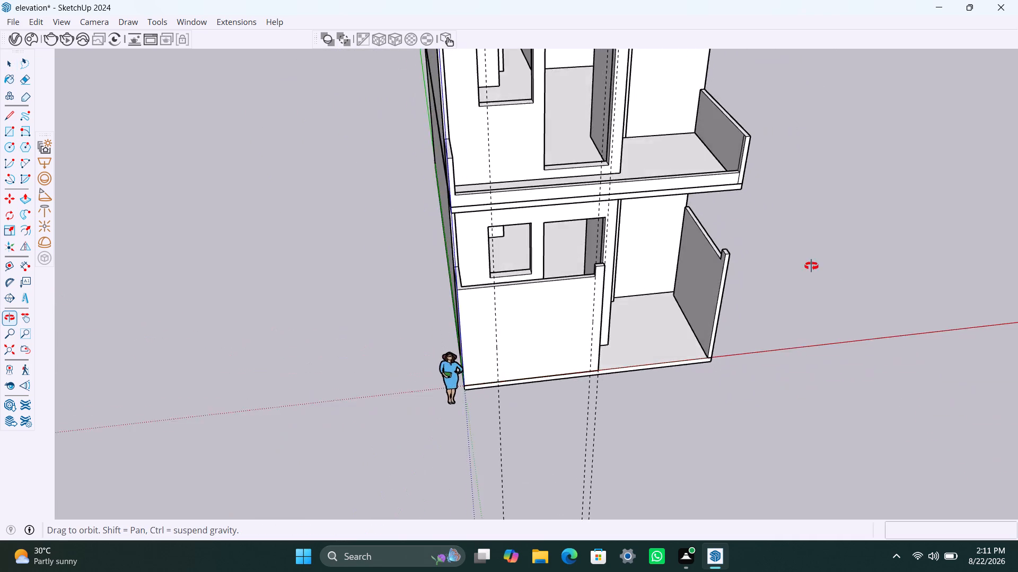
{"action": "middle_click_drag", "start_coordinate": [811, 266], "coordinate": [669, 234]}
{"action": "middle_click_drag", "start_coordinate": [599, 340], "coordinate": [631, 347]}
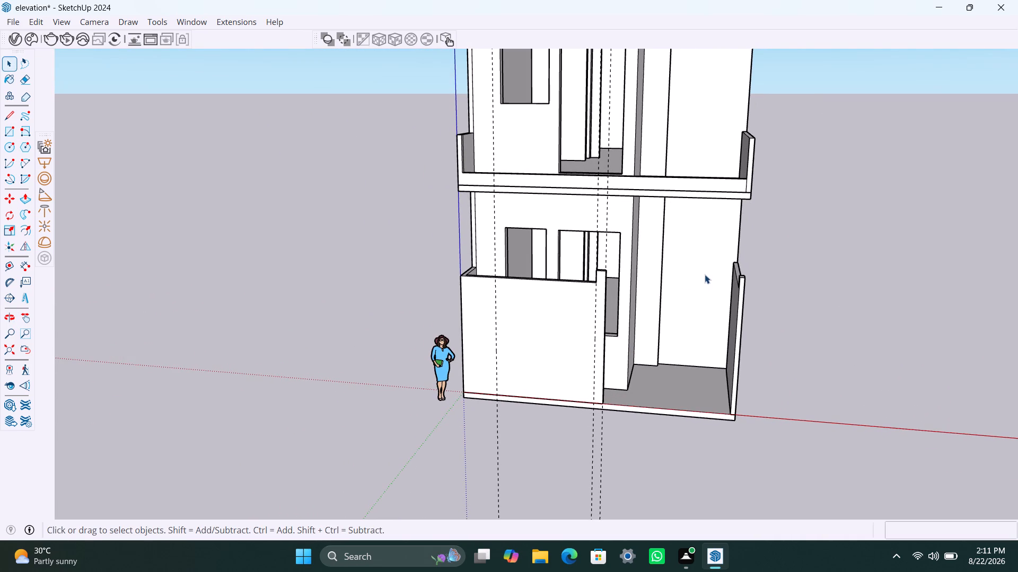
{"action": "scroll", "coordinate": [715, 260], "scroll_direction": "down", "scroll_amount": 4}
{"action": "middle_click_drag", "start_coordinate": [730, 271], "coordinate": [709, 274]}
{"action": "middle_click_drag", "start_coordinate": [751, 305], "coordinate": [558, 310]}
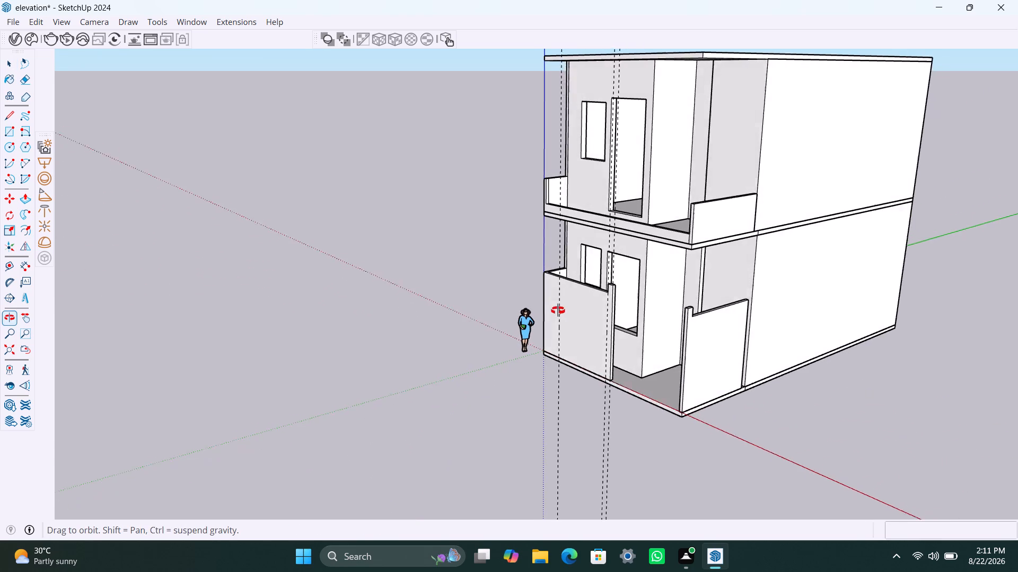
{"action": "middle_click_drag", "start_coordinate": [558, 310], "coordinate": [530, 310]}
Extrude the rear end face of the side porch wall 7 1/2" to meet the corner of the house wall.
{"action": "scroll", "coordinate": [730, 378], "scroll_direction": "up", "scroll_amount": 6}
{"action": "middle_click_drag", "start_coordinate": [722, 401], "coordinate": [787, 427]}
{"action": "scroll", "coordinate": [752, 305], "scroll_direction": "up", "scroll_amount": 8}
{"action": "middle_click_drag", "start_coordinate": [739, 287], "coordinate": [798, 341]}
{"action": "scroll", "coordinate": [722, 414], "scroll_direction": "up", "scroll_amount": 3}
{"action": "scroll", "coordinate": [749, 484], "scroll_direction": "up", "scroll_amount": 3}
{"action": "middle_click_drag", "start_coordinate": [738, 483], "coordinate": [573, 460]}
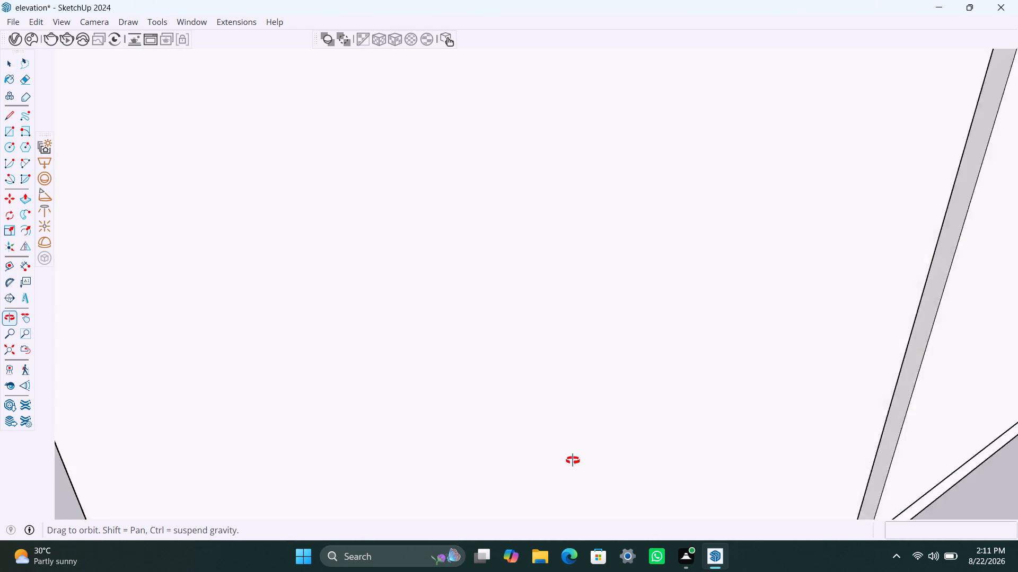
{"action": "middle_click_drag", "start_coordinate": [573, 460], "coordinate": [561, 457]}
{"action": "scroll", "coordinate": [670, 413], "scroll_direction": "down", "scroll_amount": 14}
{"action": "scroll", "coordinate": [693, 369], "scroll_direction": "down", "scroll_amount": 7}
{"action": "middle_click_drag", "start_coordinate": [728, 438], "coordinate": [700, 448]}
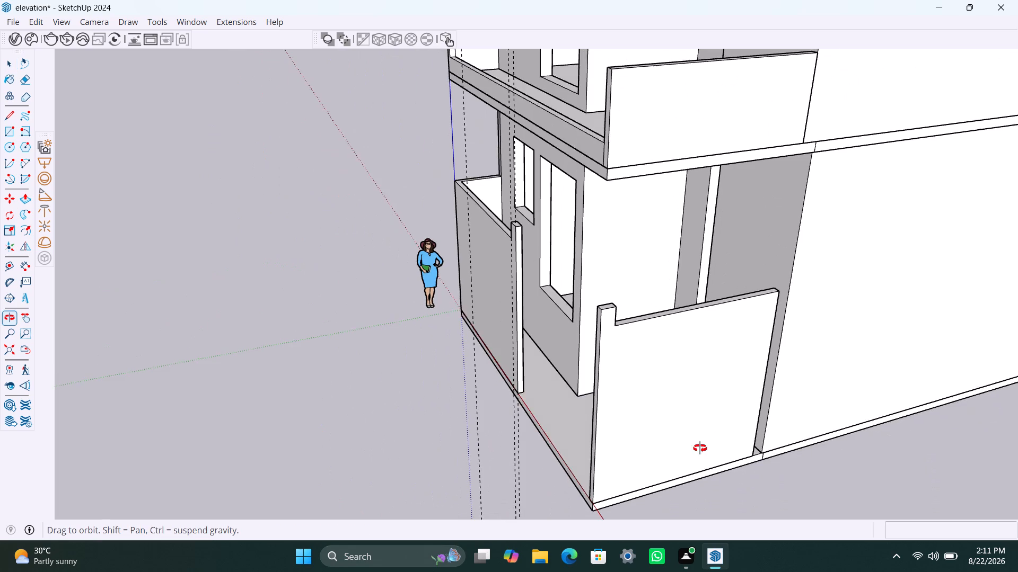
{"action": "middle_click_drag", "start_coordinate": [700, 448], "coordinate": [492, 395]}
{"action": "scroll", "coordinate": [637, 448], "scroll_direction": "up", "scroll_amount": 4}
{"action": "middle_click_drag", "start_coordinate": [647, 433], "coordinate": [627, 437]}
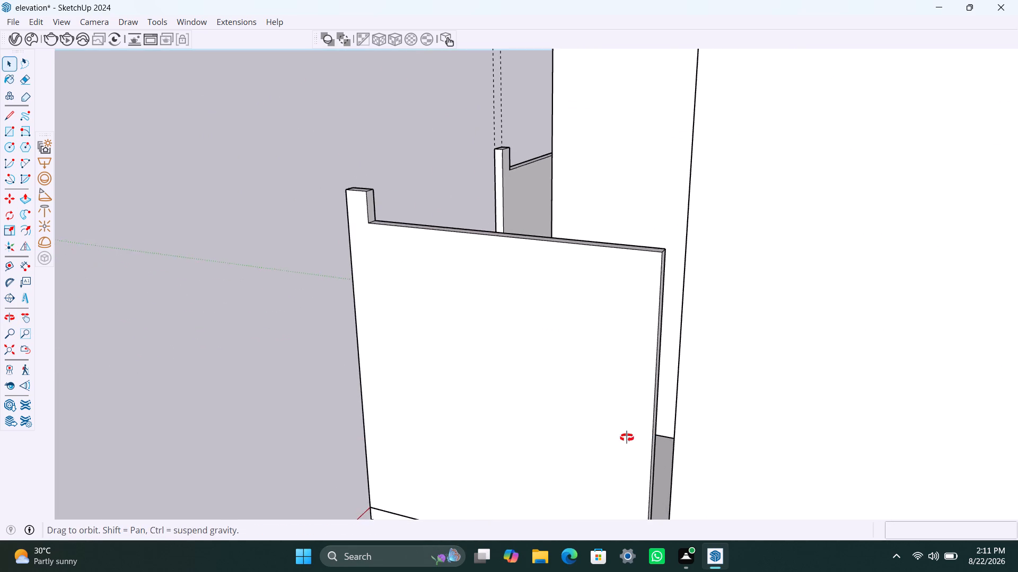
{"action": "middle_click_drag", "start_coordinate": [627, 437], "coordinate": [590, 442]}
{"action": "scroll", "coordinate": [588, 419], "scroll_direction": "up", "scroll_amount": 4}
{"action": "scroll", "coordinate": [563, 382], "scroll_direction": "up", "scroll_amount": 4}
{"action": "left_click", "coordinate": [568, 367]}
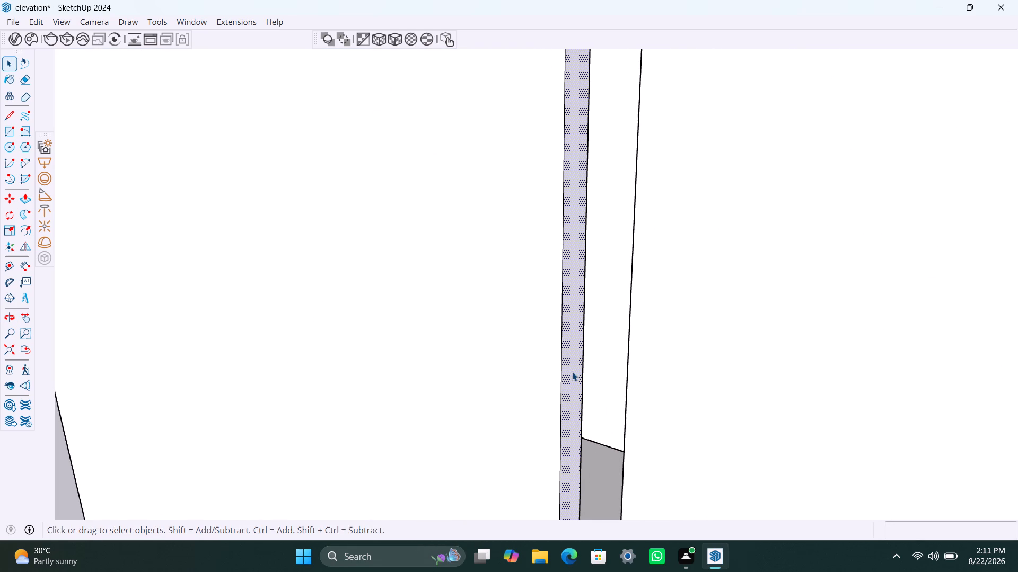
{"action": "key", "text": "p"}
{"action": "left_click", "coordinate": [572, 372]}
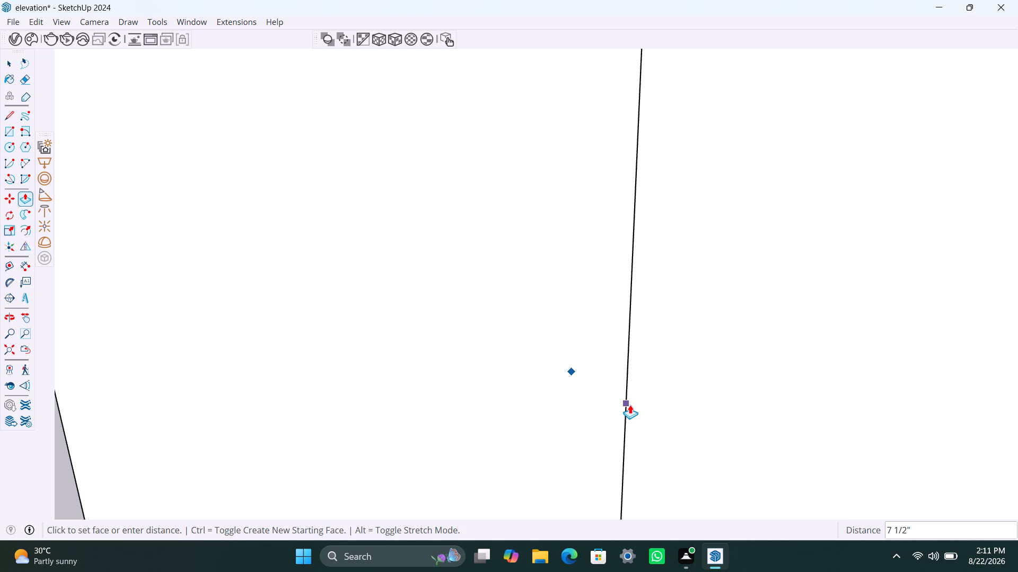
{"action": "left_click", "coordinate": [630, 405]}
{"action": "key", "text": "space"}
Push the sill of the ground-floor front opening beside the window down about 4' to make a doorway.
{"action": "scroll", "coordinate": [530, 323], "scroll_direction": "down", "scroll_amount": 15}
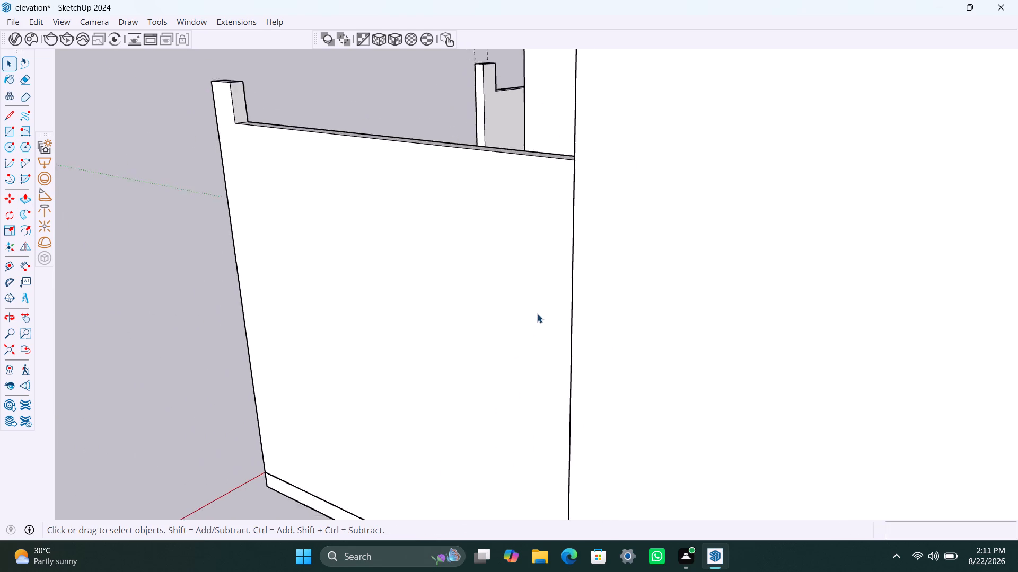
{"action": "scroll", "coordinate": [537, 314], "scroll_direction": "down", "scroll_amount": 11}
{"action": "middle_click_drag", "start_coordinate": [513, 352], "coordinate": [905, 435]}
{"action": "scroll", "coordinate": [503, 396], "scroll_direction": "up", "scroll_amount": 2}
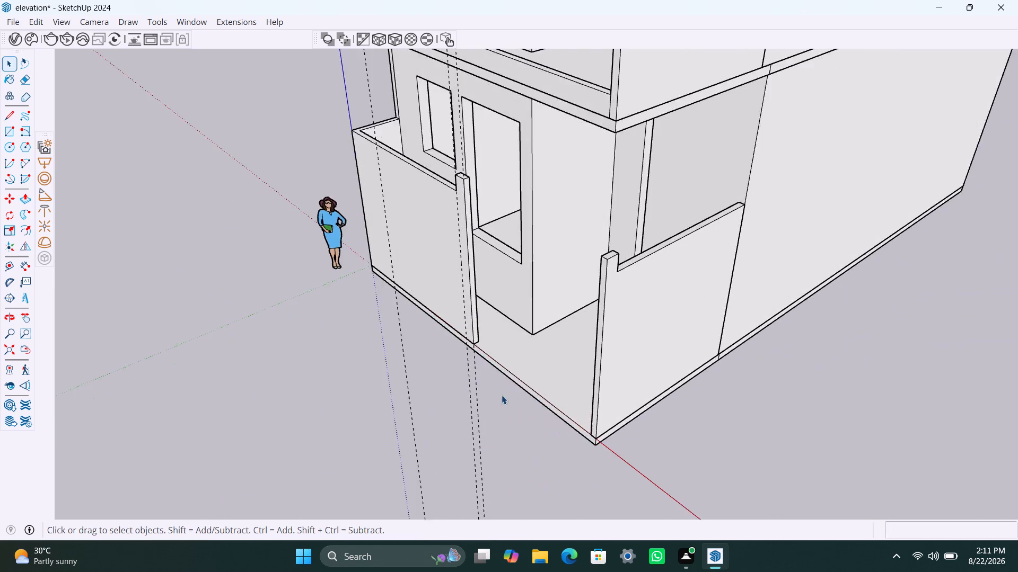
{"action": "scroll", "coordinate": [502, 395], "scroll_direction": "up", "scroll_amount": 3}
{"action": "middle_click_drag", "start_coordinate": [508, 405], "coordinate": [678, 433]}
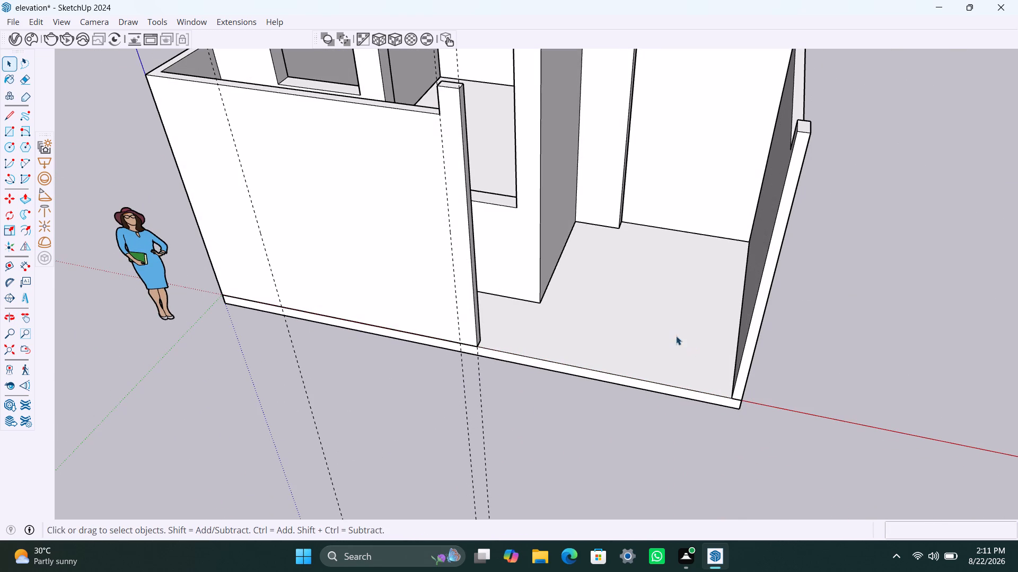
{"action": "scroll", "coordinate": [630, 315], "scroll_direction": "down", "scroll_amount": 11}
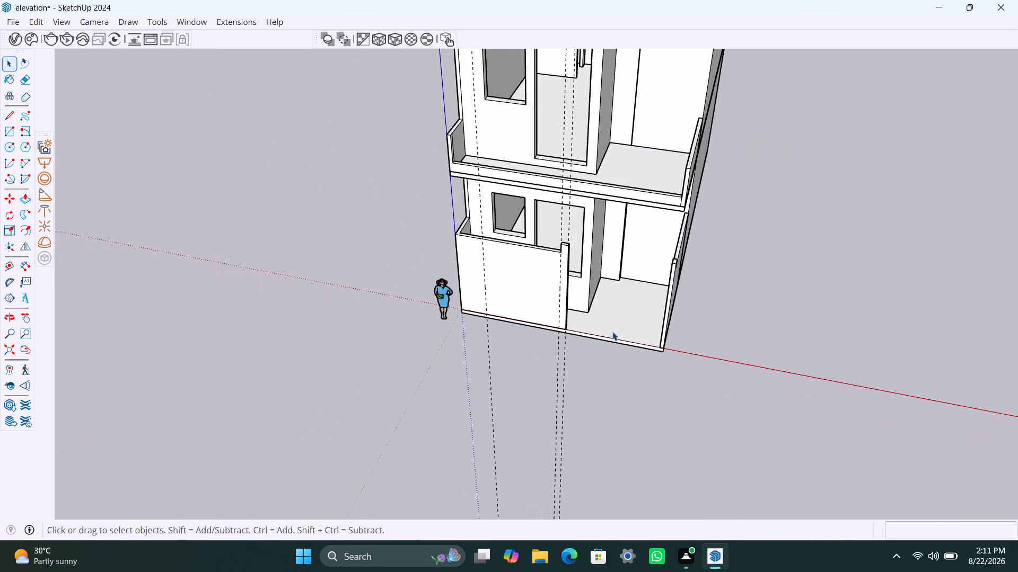
{"action": "middle_click_drag", "start_coordinate": [616, 336], "coordinate": [617, 417], "text": "shift"}
{"action": "scroll", "coordinate": [549, 376], "scroll_direction": "up", "scroll_amount": 4}
{"action": "middle_click_drag", "start_coordinate": [564, 388], "coordinate": [615, 403]}
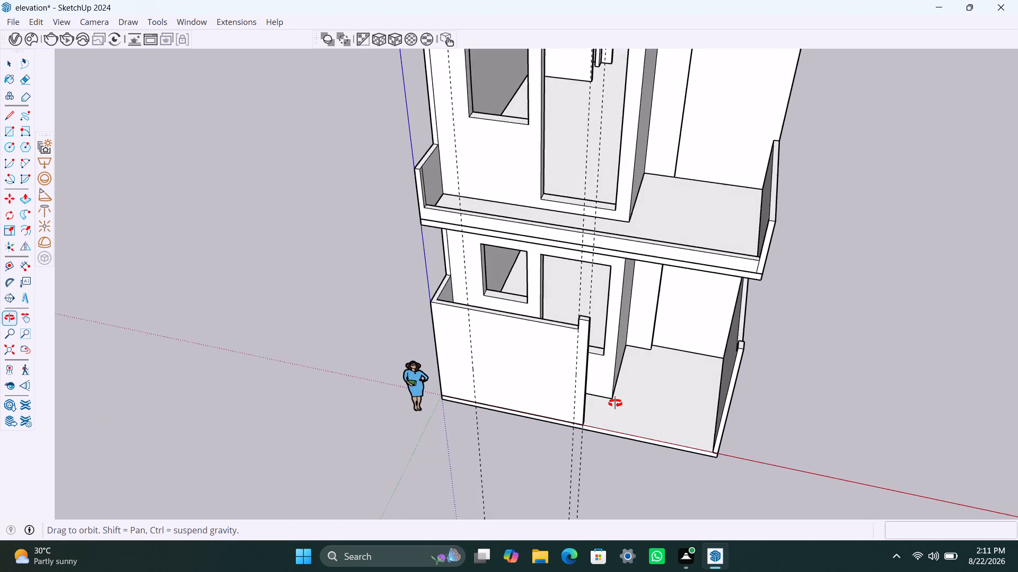
{"action": "middle_click_drag", "start_coordinate": [615, 403], "coordinate": [625, 401]}
{"action": "scroll", "coordinate": [611, 354], "scroll_direction": "up", "scroll_amount": 3}
{"action": "middle_click_drag", "start_coordinate": [611, 361], "coordinate": [427, 346]}
{"action": "scroll", "coordinate": [573, 352], "scroll_direction": "up", "scroll_amount": 3}
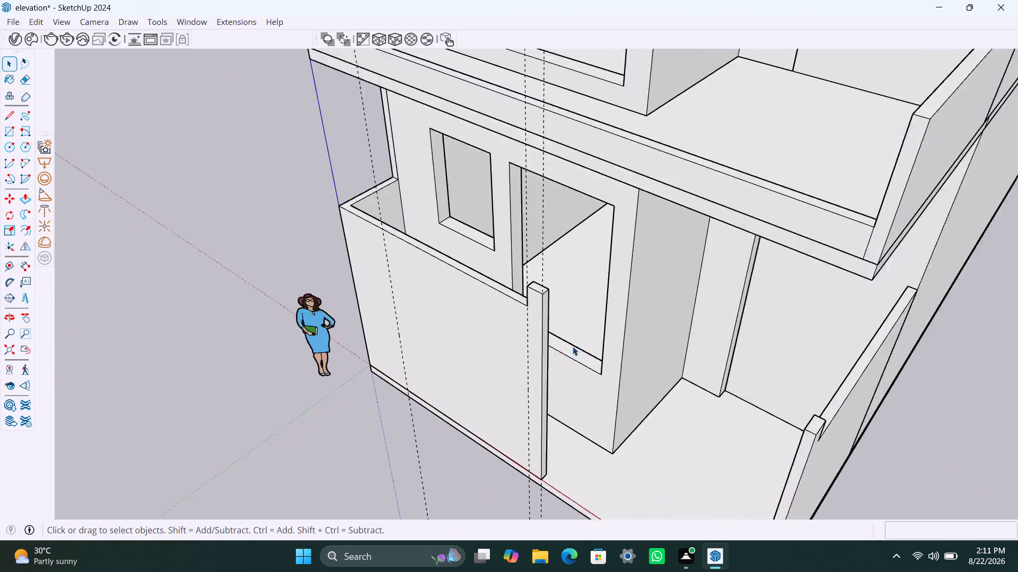
{"action": "scroll", "coordinate": [573, 346], "scroll_direction": "up", "scroll_amount": 1}
{"action": "left_click", "coordinate": [577, 352]}
{"action": "key", "text": "p"}
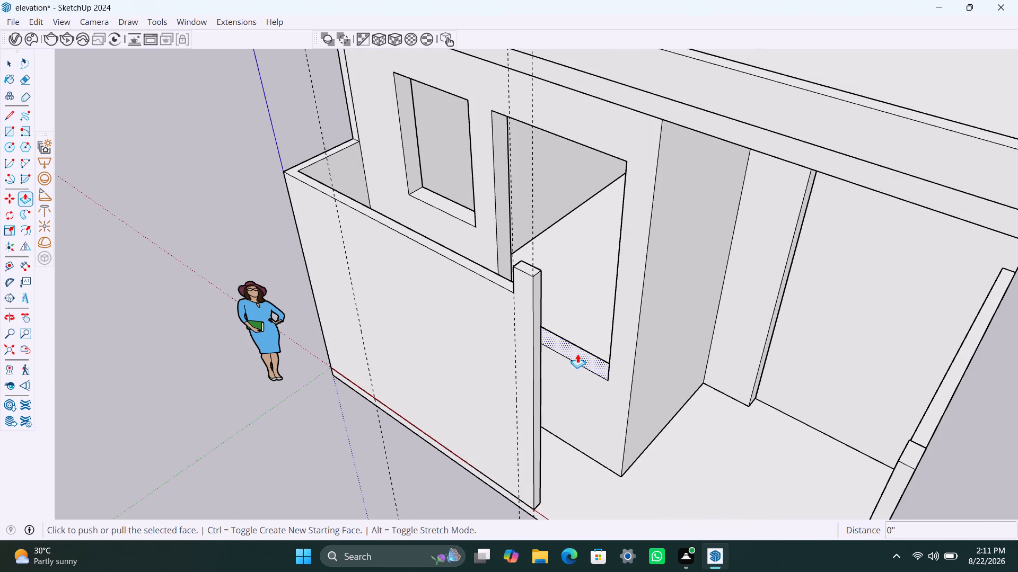
{"action": "left_click", "coordinate": [577, 354]}
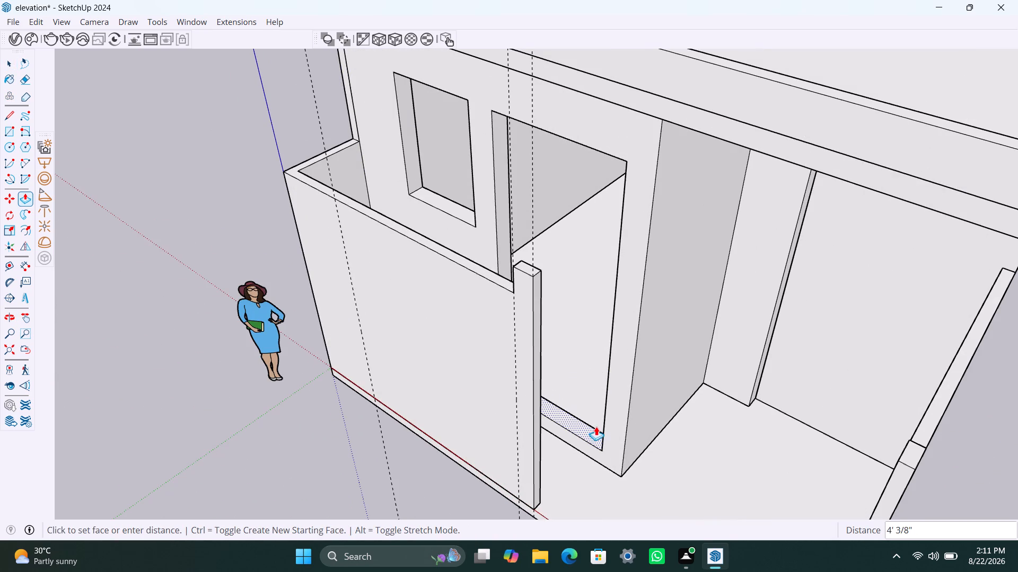
{"action": "left_click", "coordinate": [596, 426]}
{"action": "key", "text": "space"}
{"action": "left_click", "coordinate": [216, 198]}
Examine the doorway, the porch and the overall front elevation.
{"action": "scroll", "coordinate": [253, 346], "scroll_direction": "down", "scroll_amount": 5}
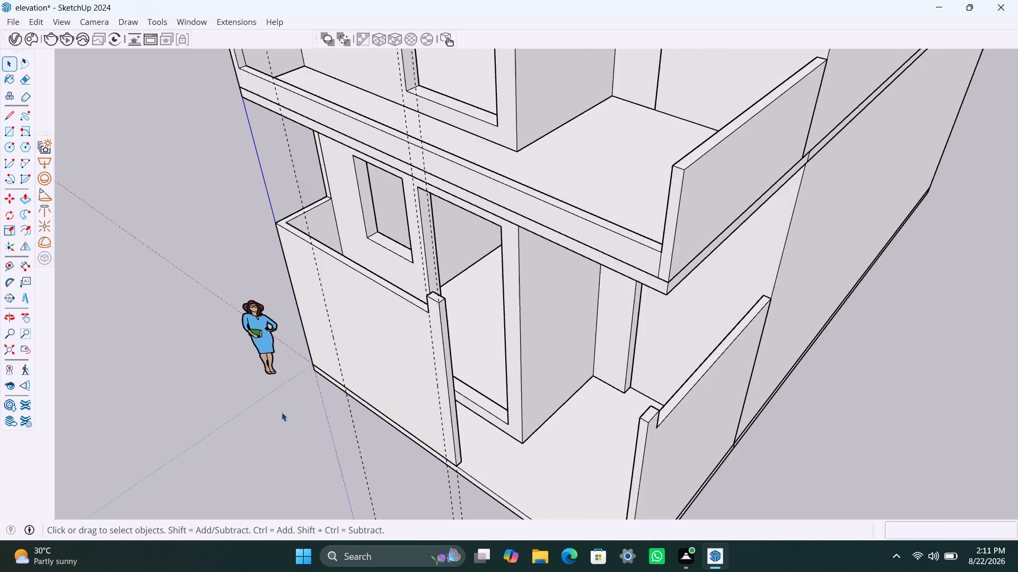
{"action": "middle_click_drag", "start_coordinate": [312, 425], "coordinate": [523, 431]}
{"action": "scroll", "coordinate": [443, 373], "scroll_direction": "up", "scroll_amount": 3}
{"action": "middle_click_drag", "start_coordinate": [475, 372], "coordinate": [477, 445]}
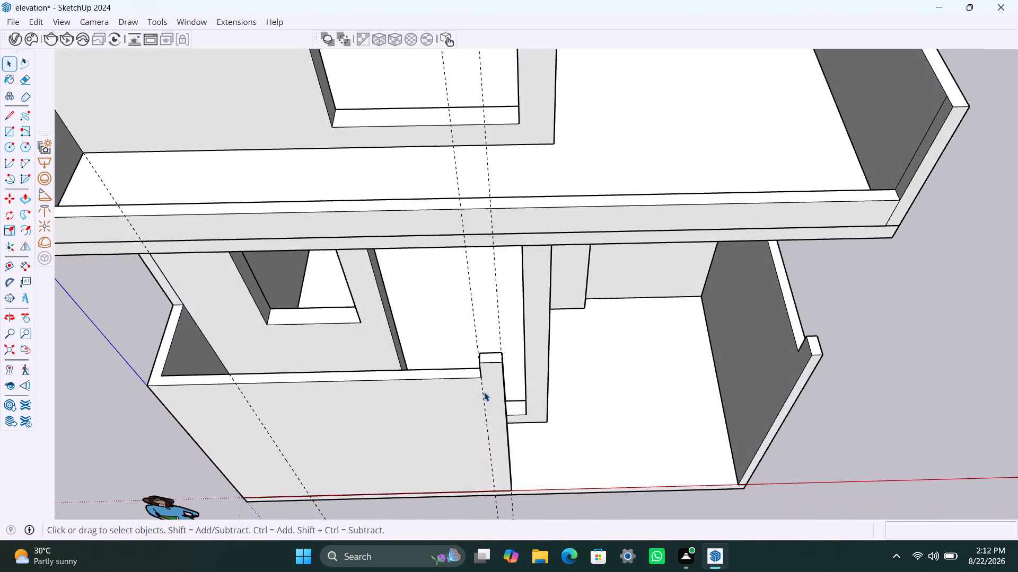
{"action": "scroll", "coordinate": [484, 387], "scroll_direction": "up", "scroll_amount": 3}
{"action": "middle_click_drag", "start_coordinate": [470, 409], "coordinate": [466, 266]}
{"action": "scroll", "coordinate": [466, 266], "scroll_direction": "up", "scroll_amount": 1}
{"action": "scroll", "coordinate": [469, 294], "scroll_direction": "down", "scroll_amount": 20}
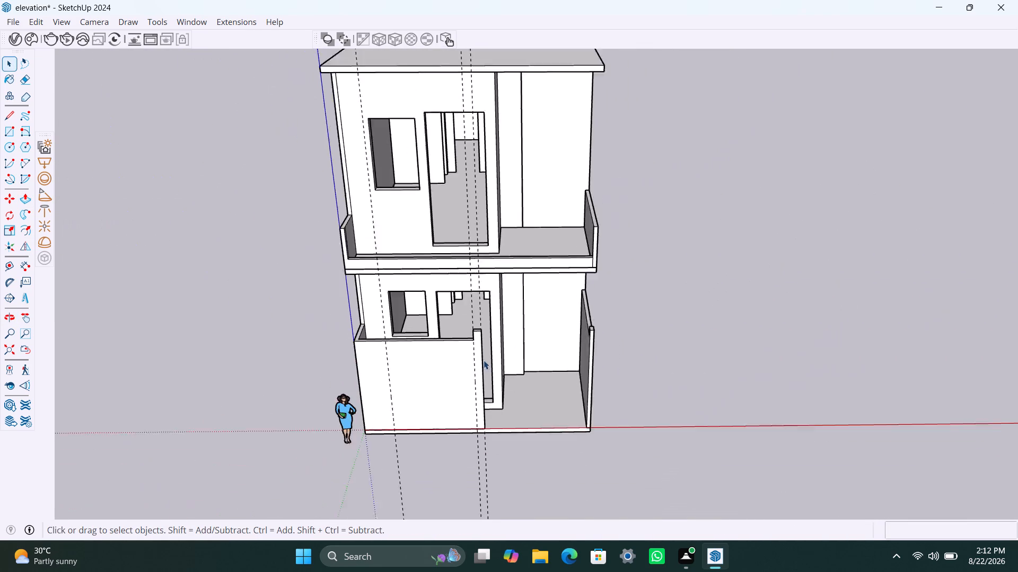
{"action": "left_click", "coordinate": [712, 279]}
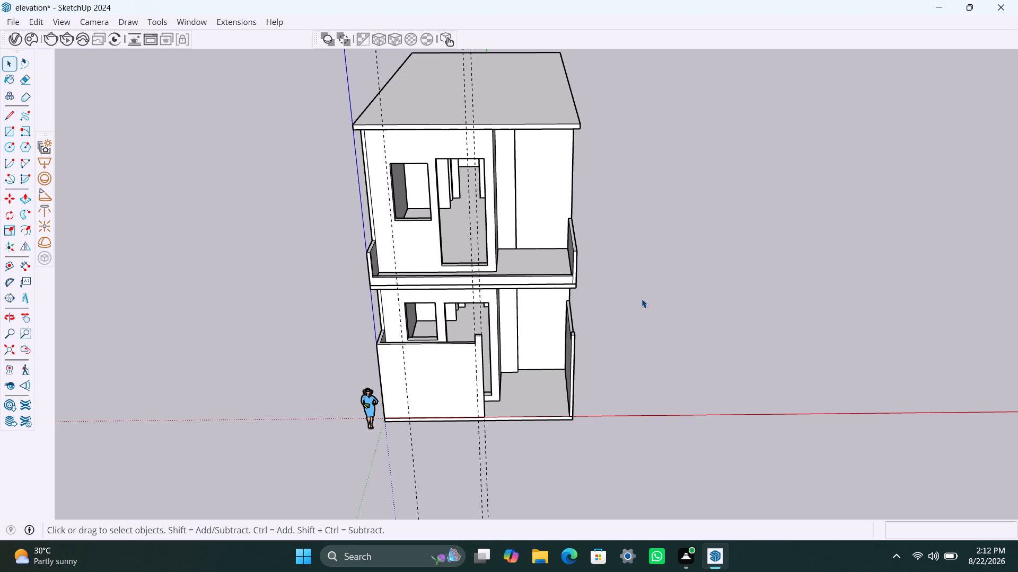
Save the elevation model.
{"action": "key", "text": "ctrl+s"}
Delete all guides from the model and save the file.
{"action": "scroll", "coordinate": [486, 293], "scroll_direction": "down", "scroll_amount": 6}
{"action": "middle_click_drag", "start_coordinate": [530, 341], "coordinate": [543, 255]}
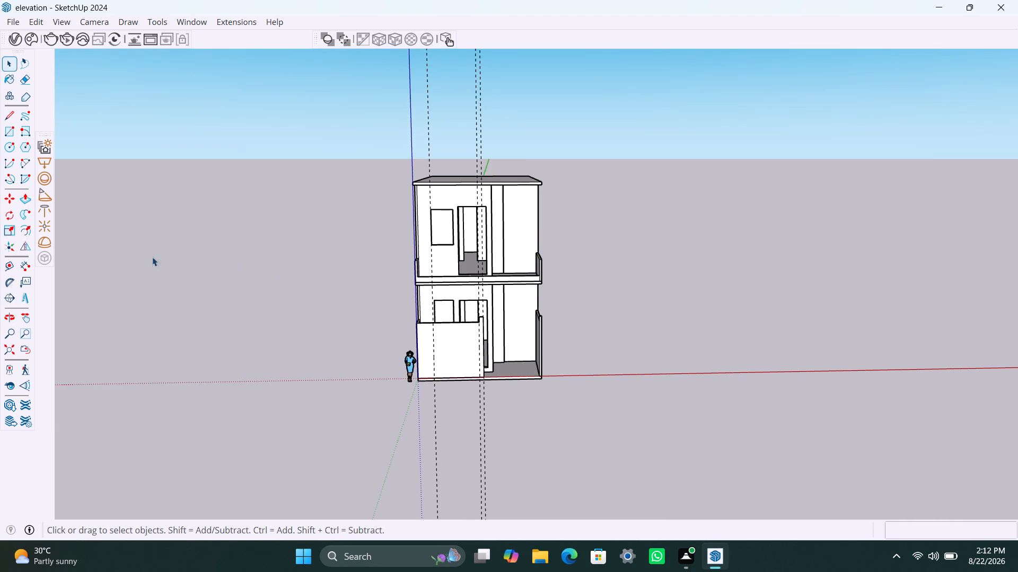
{"action": "left_click", "coordinate": [37, 24]}
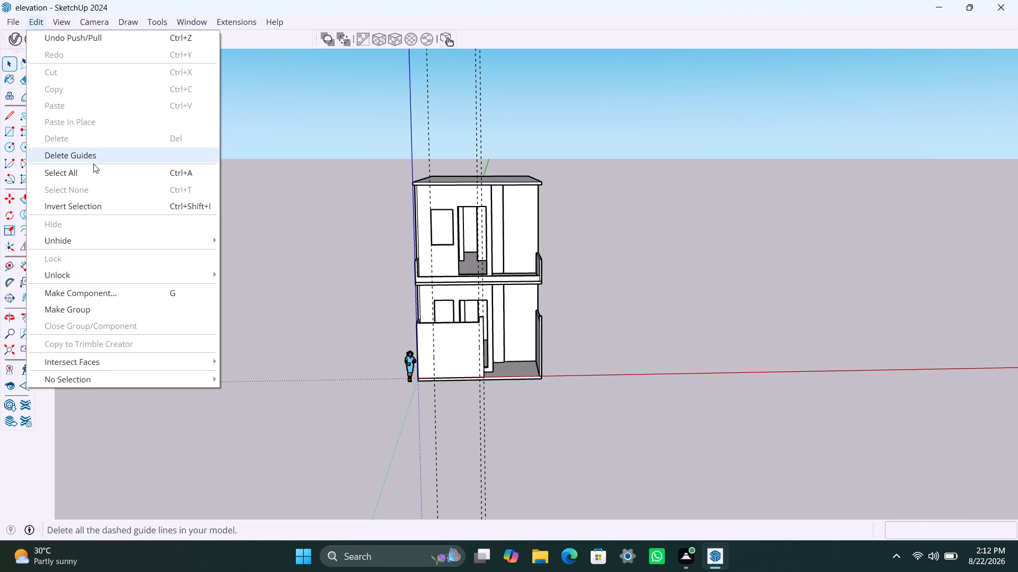
{"action": "left_click", "coordinate": [93, 164]}
{"action": "left_click", "coordinate": [33, 20]}
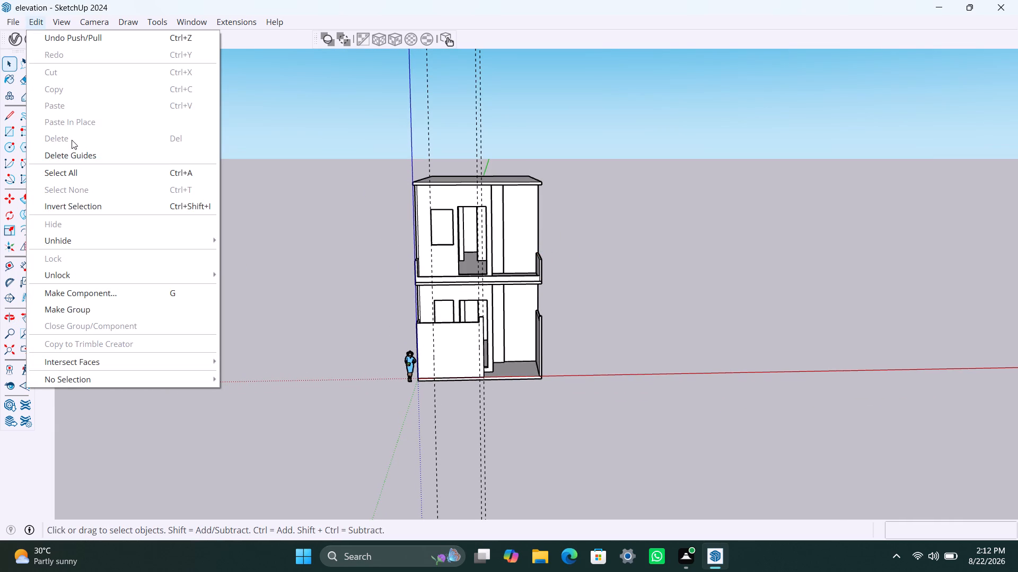
{"action": "left_click", "coordinate": [78, 155]}
{"action": "key", "text": "ctrl+s"}
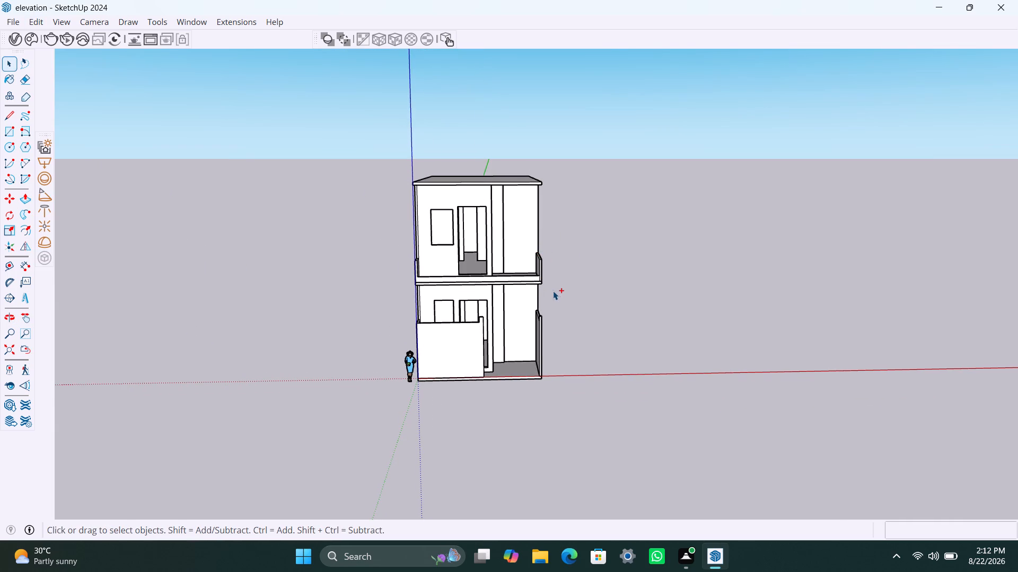
{"action": "key", "text": "space"}
{"action": "left_click", "coordinate": [558, 284]}
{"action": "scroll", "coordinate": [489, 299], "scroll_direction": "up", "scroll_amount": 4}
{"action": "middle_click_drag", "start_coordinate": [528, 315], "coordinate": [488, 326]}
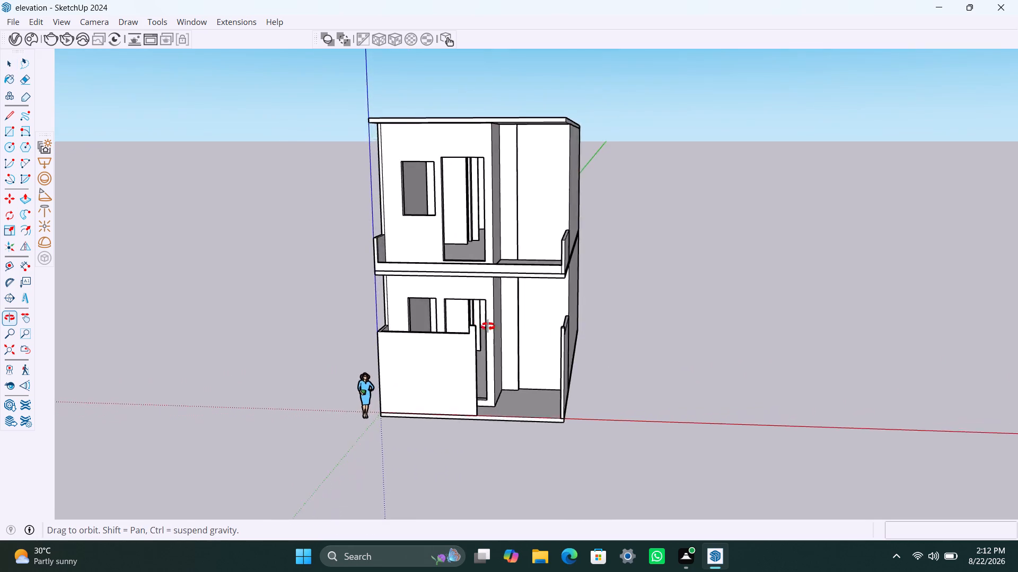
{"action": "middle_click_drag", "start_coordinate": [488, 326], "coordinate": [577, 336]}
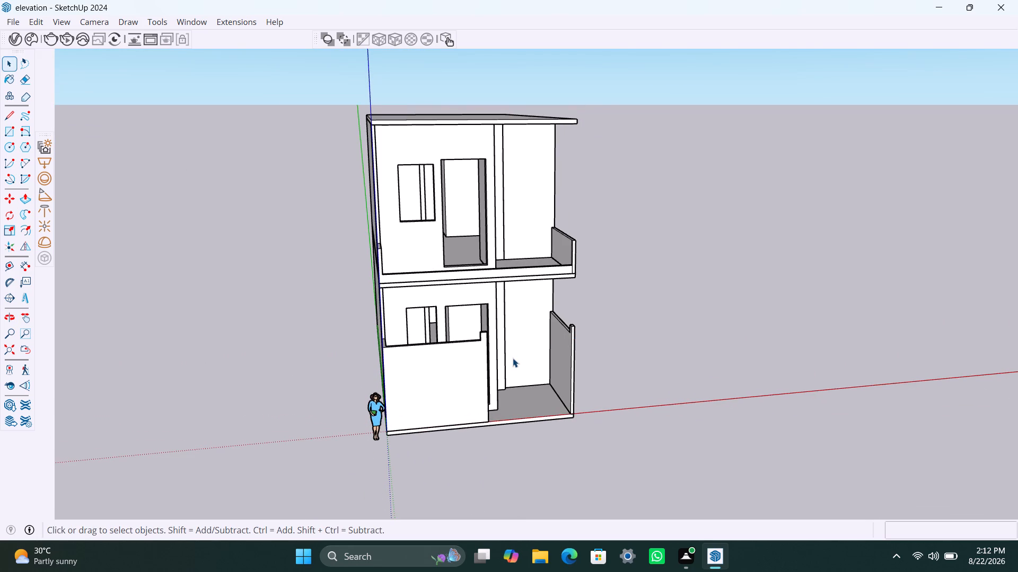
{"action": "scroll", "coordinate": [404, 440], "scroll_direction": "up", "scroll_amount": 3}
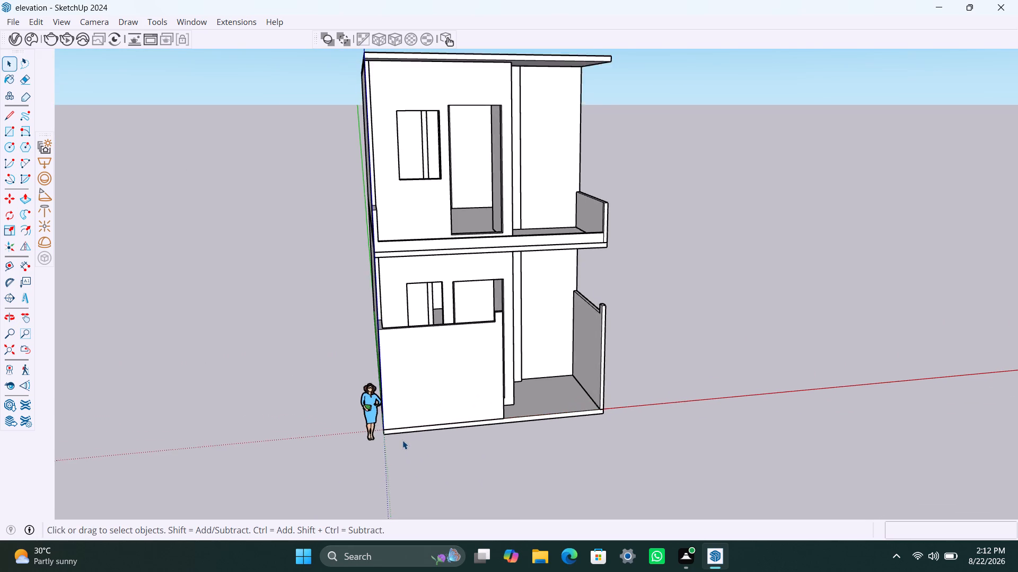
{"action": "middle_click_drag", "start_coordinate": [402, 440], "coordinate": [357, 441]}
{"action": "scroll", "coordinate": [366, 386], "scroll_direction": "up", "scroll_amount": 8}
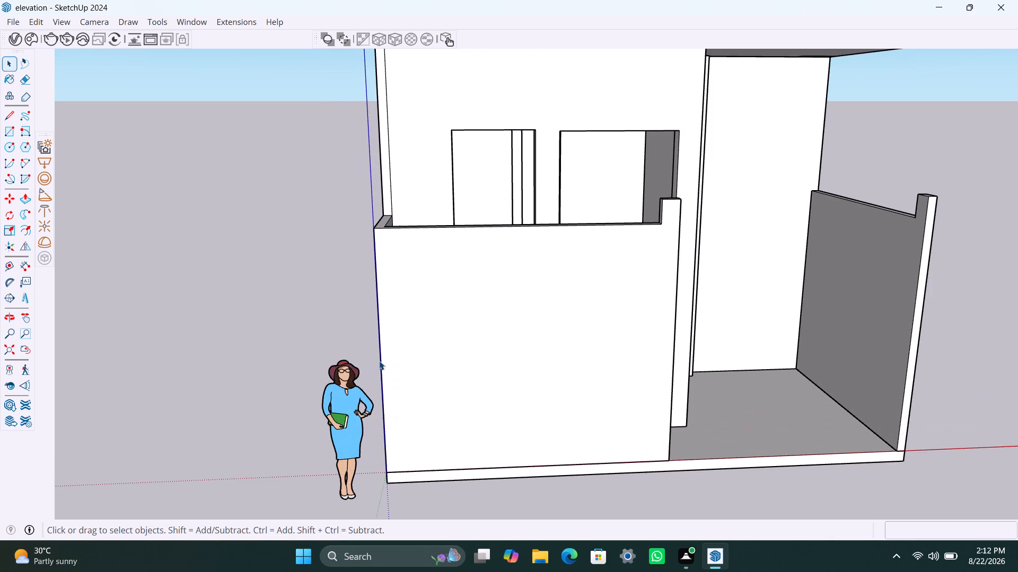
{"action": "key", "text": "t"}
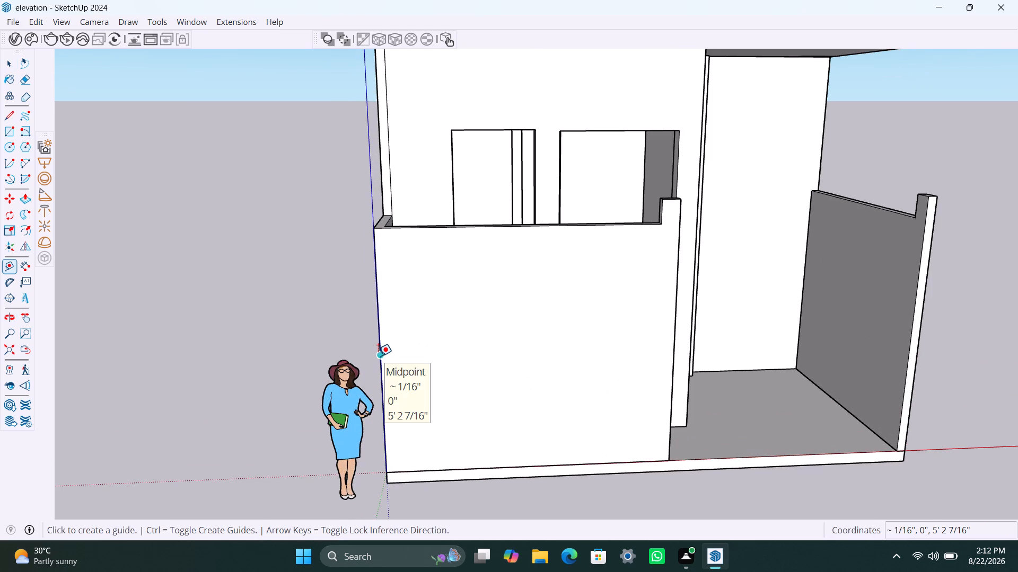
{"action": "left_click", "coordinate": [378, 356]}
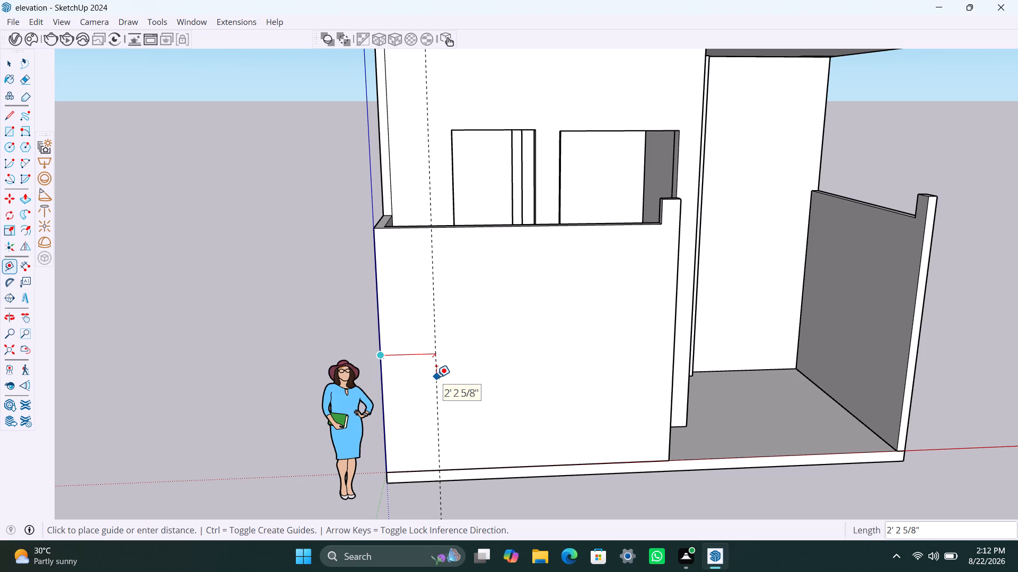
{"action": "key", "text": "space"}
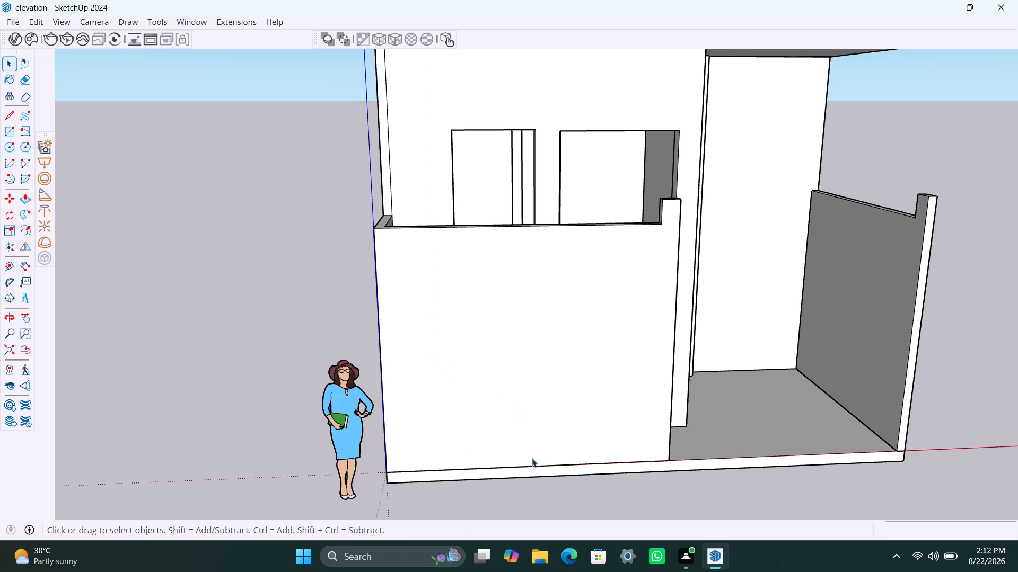
Place three horizontal guides up the front porch wall from its base, spaced 2'3", 1'6" and 3'9" apart.
{"action": "key", "text": "t"}
{"action": "left_click", "coordinate": [531, 463]}
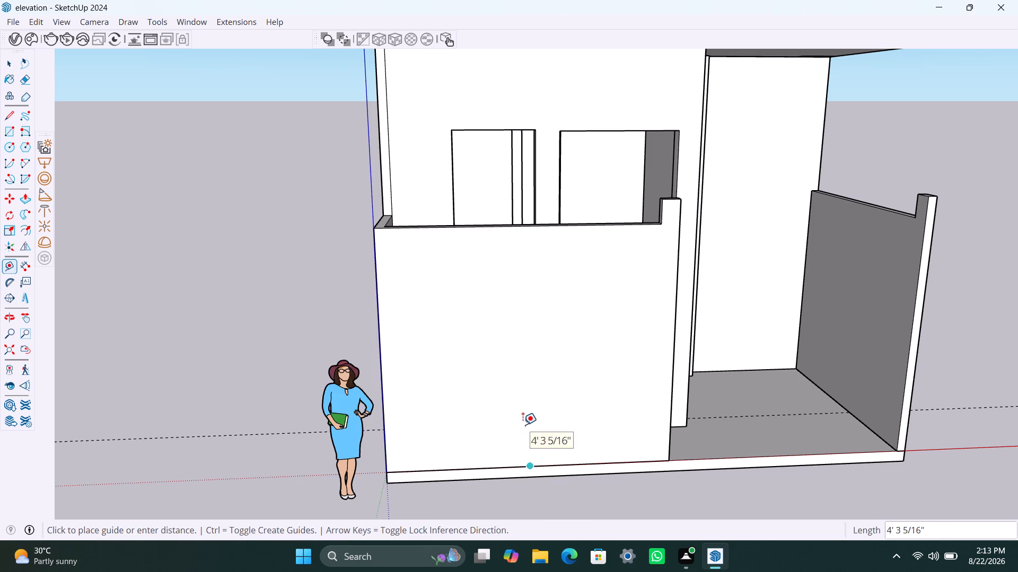
{"action": "type", "text": "2'"}
{"action": "type", "text": "3\""}
{"action": "key", "text": "Return"}
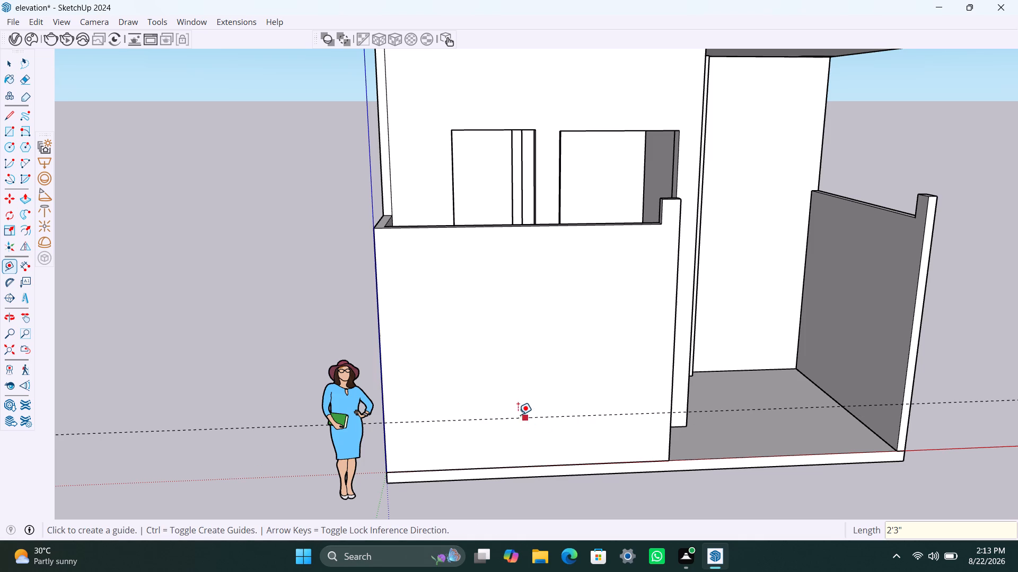
{"action": "left_click", "coordinate": [518, 415]}
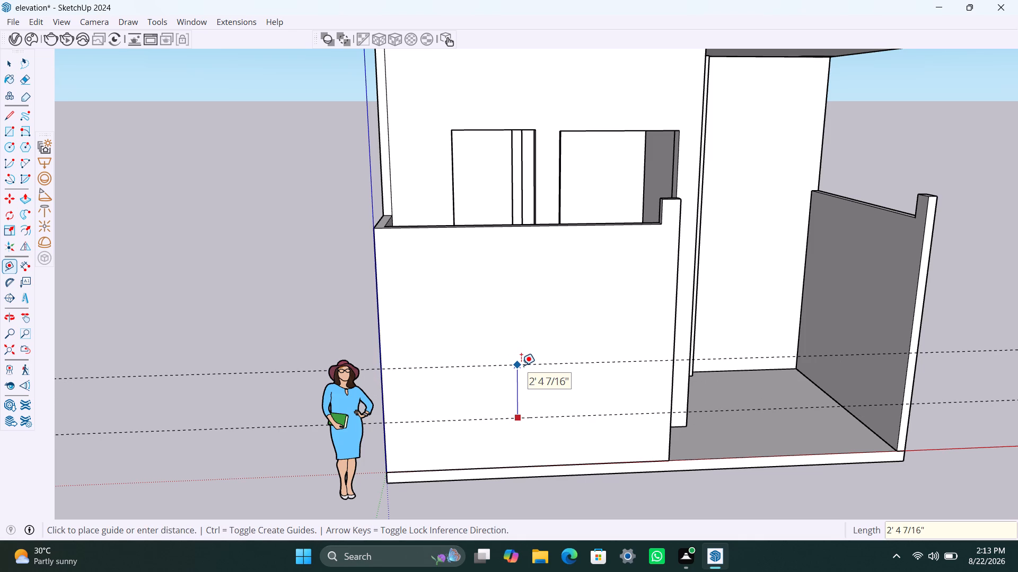
{"action": "type", "text": "1'"}
{"action": "type", "text": "6\""}
{"action": "key", "text": "Return"}
{"action": "left_click", "coordinate": [512, 382]}
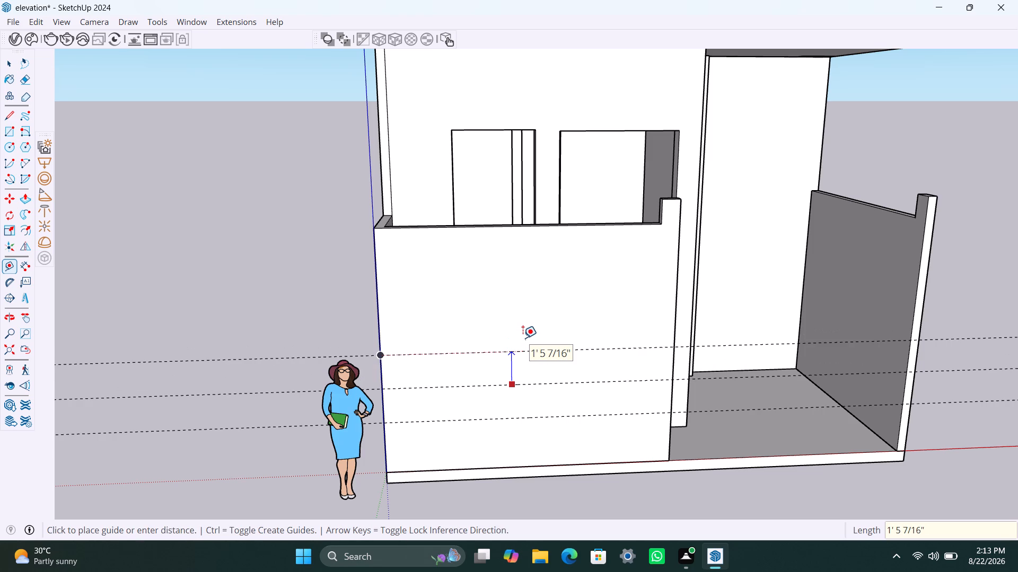
{"action": "type", "text": "3'9\""}
{"action": "key", "text": "Return"}
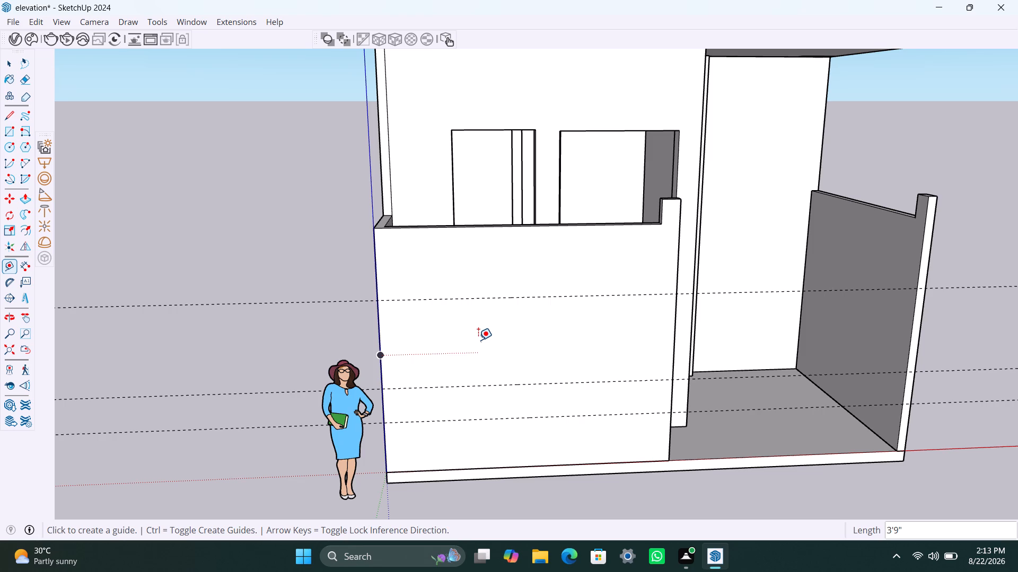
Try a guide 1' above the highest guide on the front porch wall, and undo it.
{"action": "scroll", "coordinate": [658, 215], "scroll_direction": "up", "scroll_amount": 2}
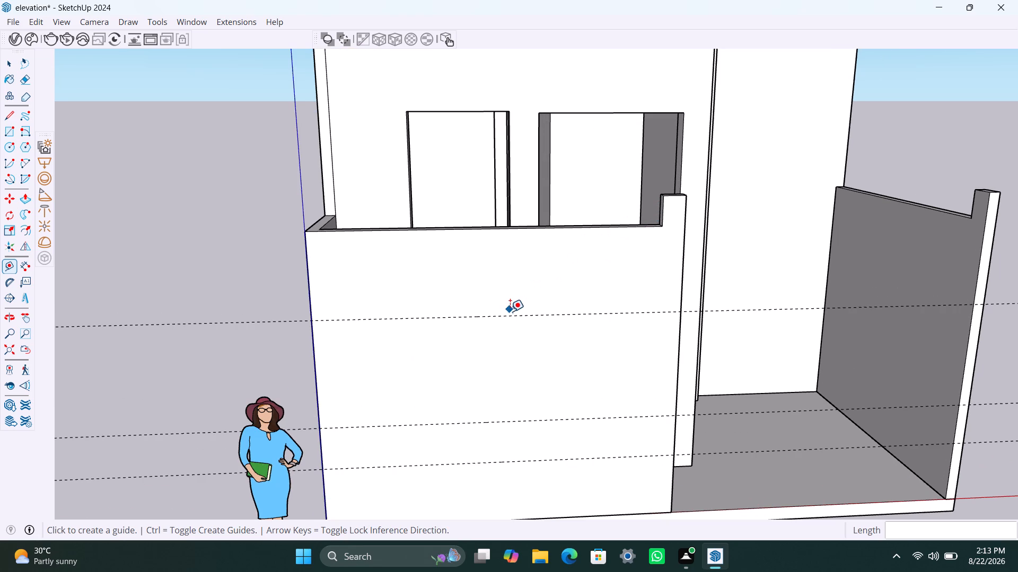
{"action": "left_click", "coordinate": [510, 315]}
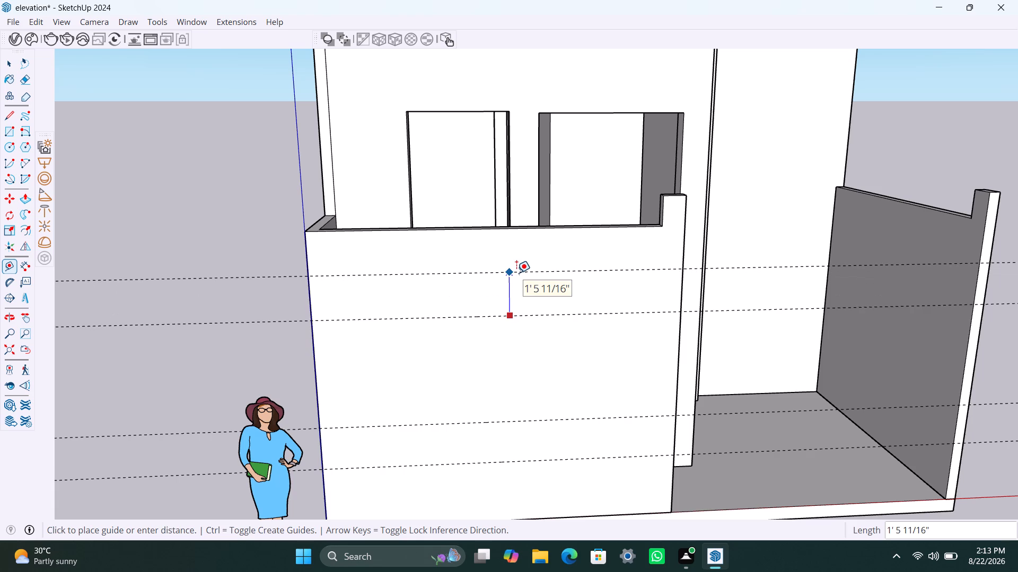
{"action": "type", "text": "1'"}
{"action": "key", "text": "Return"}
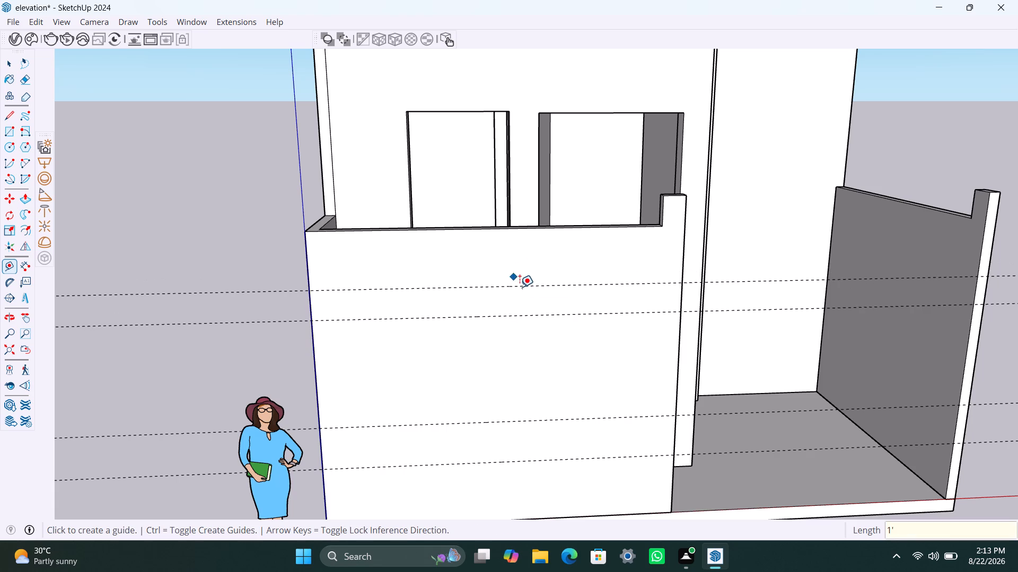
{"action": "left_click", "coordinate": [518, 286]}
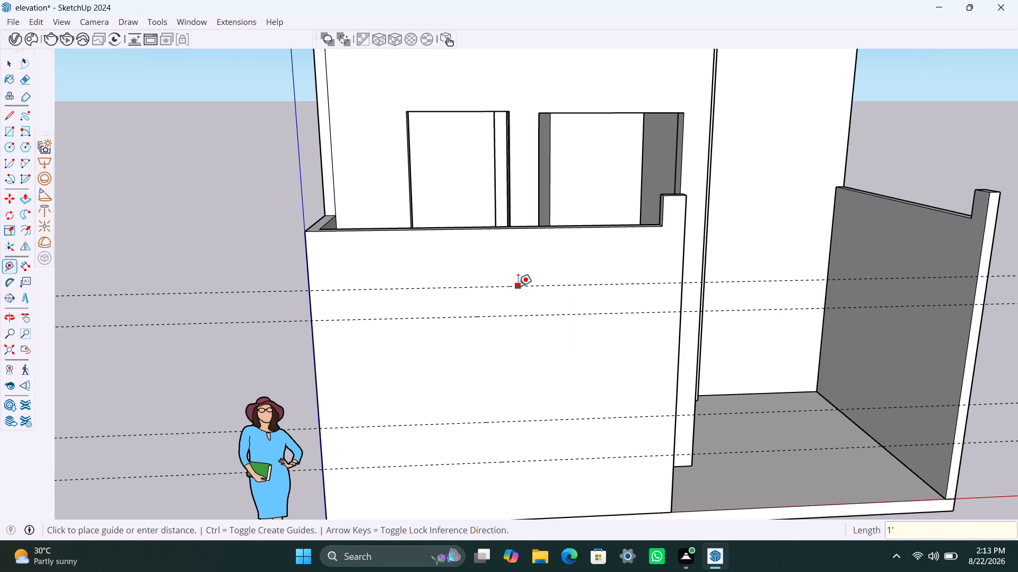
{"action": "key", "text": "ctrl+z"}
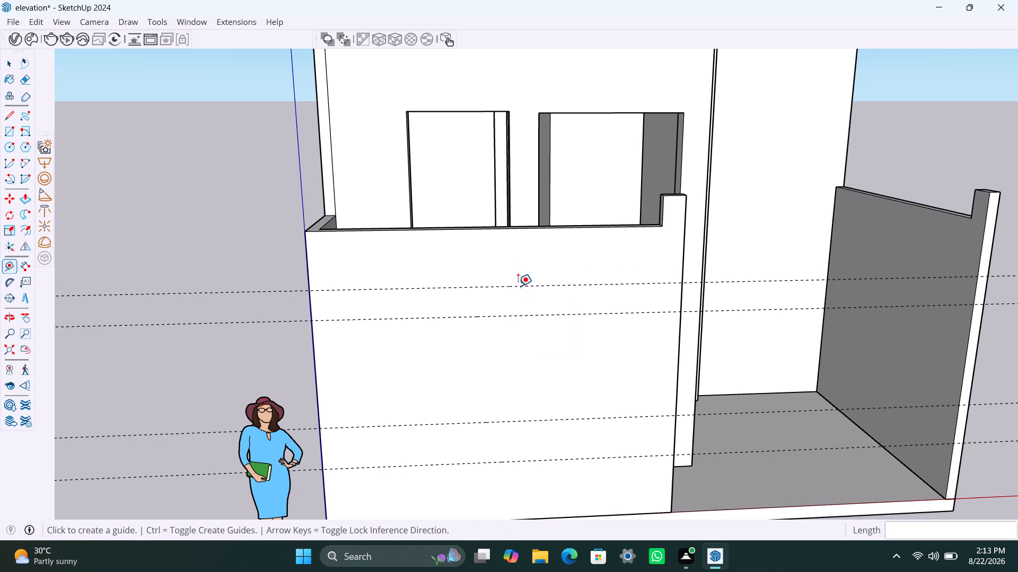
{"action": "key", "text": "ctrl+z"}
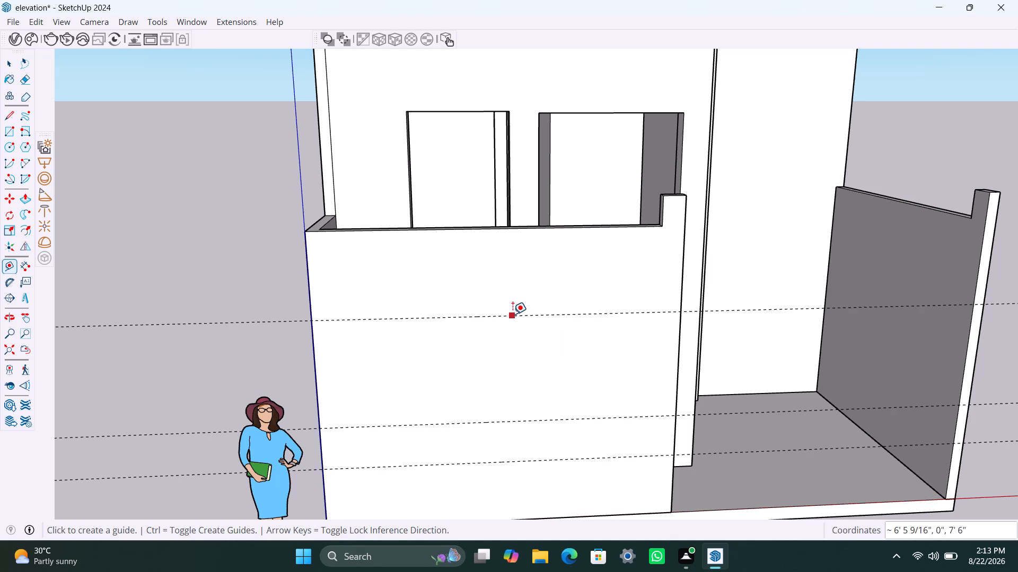
Place a horizontal guide 2' above the highest guide on the front porch wall.
{"action": "left_click", "coordinate": [513, 314]}
{"action": "type", "text": "2'"}
{"action": "key", "text": "Return"}
{"action": "key", "text": "space"}
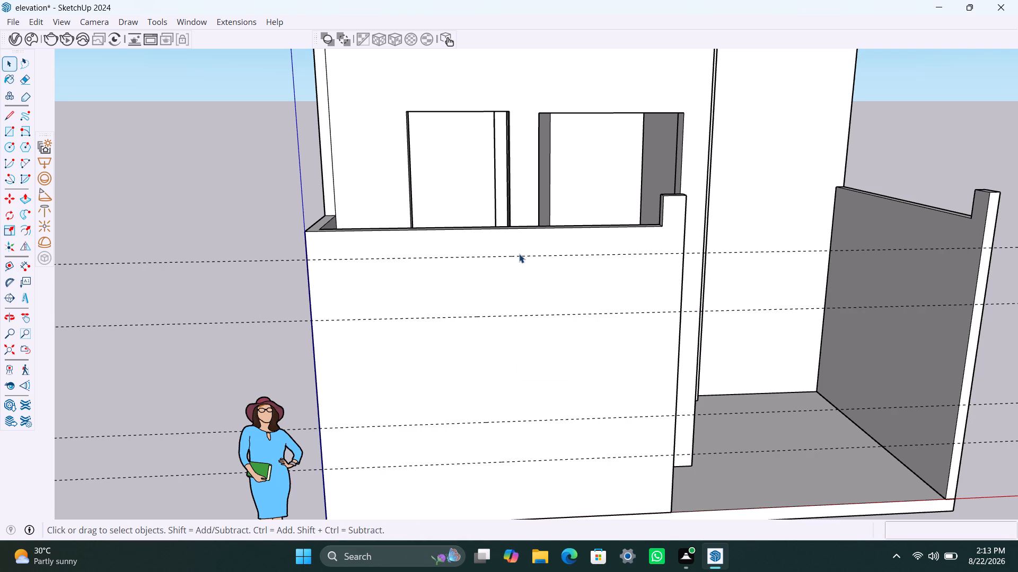
Push the top face of the L-shaped front porch wall down about 10 7/8" to the highest guide.
{"action": "scroll", "coordinate": [520, 252], "scroll_direction": "down", "scroll_amount": 3}
{"action": "middle_click_drag", "start_coordinate": [530, 243], "coordinate": [499, 405]}
{"action": "scroll", "coordinate": [349, 246], "scroll_direction": "up", "scroll_amount": 4}
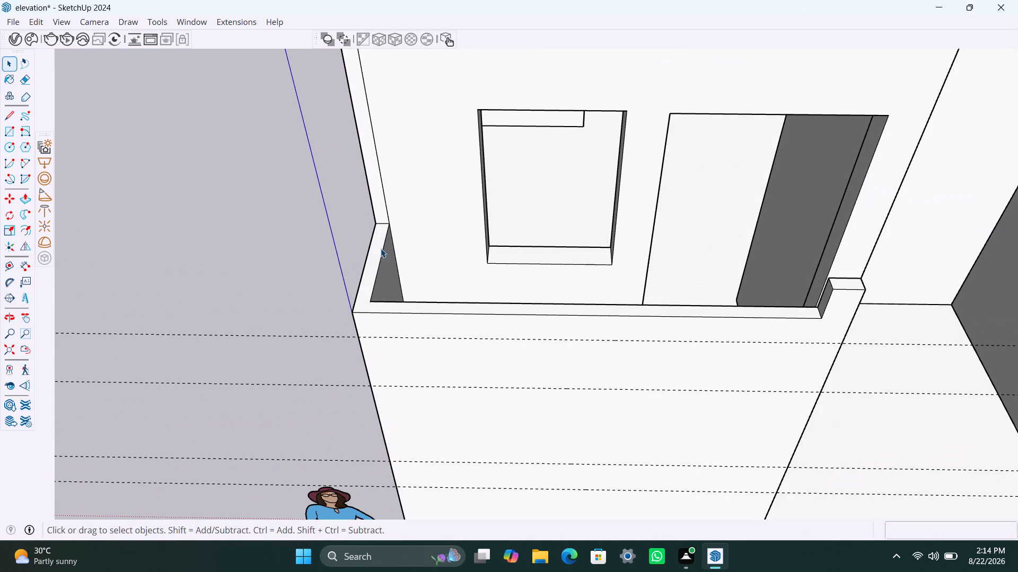
{"action": "left_click", "coordinate": [381, 248]}
{"action": "left_click", "coordinate": [378, 248]}
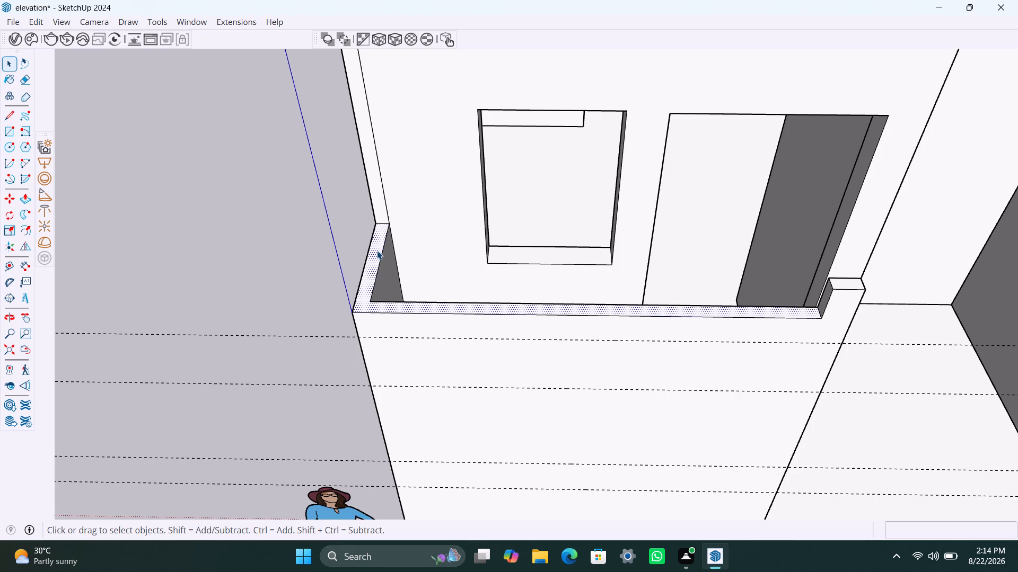
{"action": "key", "text": "p"}
{"action": "left_click", "coordinate": [377, 252]}
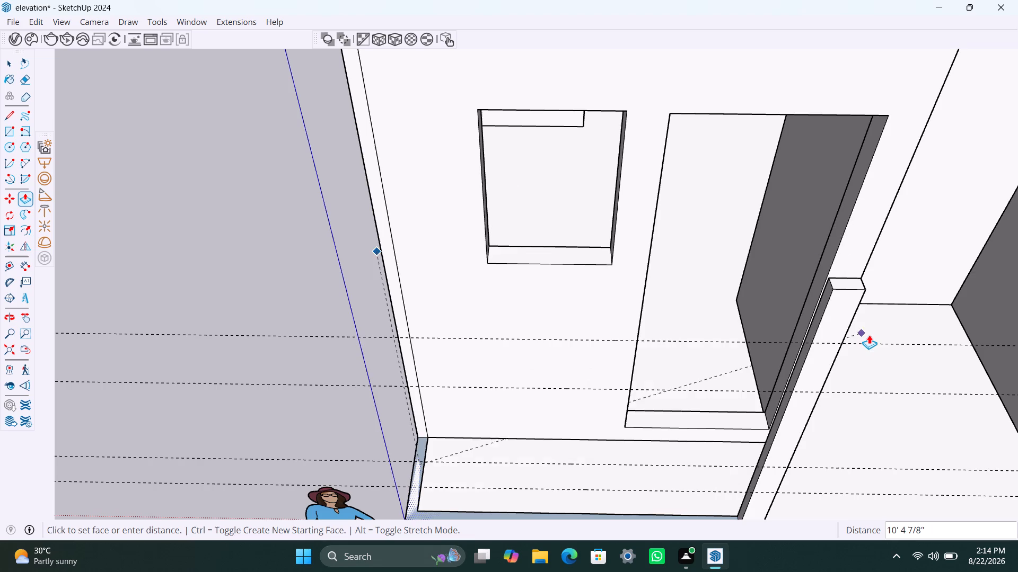
{"action": "left_click", "coordinate": [914, 343]}
{"action": "key", "text": "space"}
Place a guide 6" above the guide that runs along the lowered front porch wall's top.
{"action": "scroll", "coordinate": [838, 303], "scroll_direction": "up", "scroll_amount": 1}
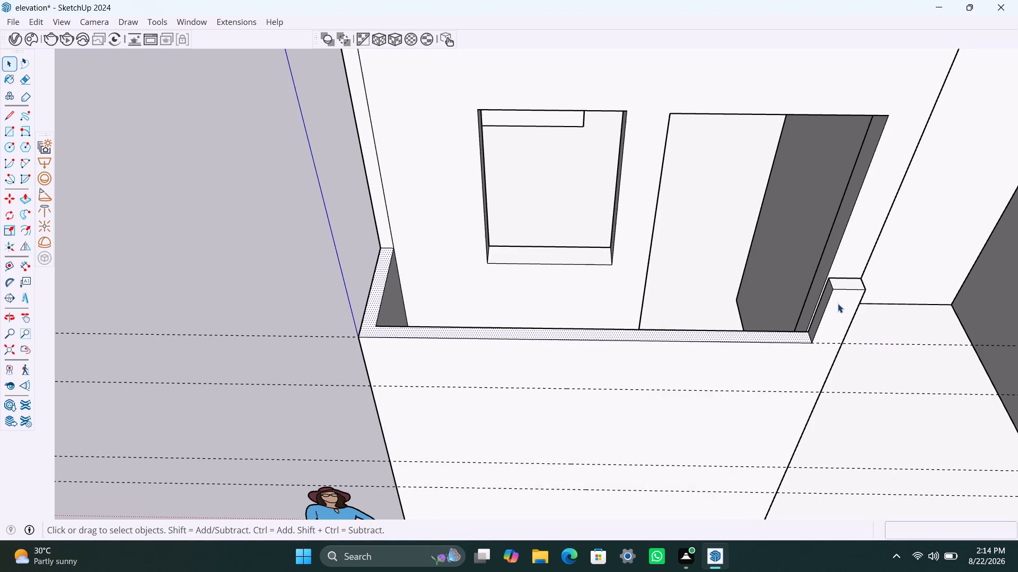
{"action": "scroll", "coordinate": [838, 303], "scroll_direction": "up", "scroll_amount": 5}
{"action": "left_click", "coordinate": [858, 372]}
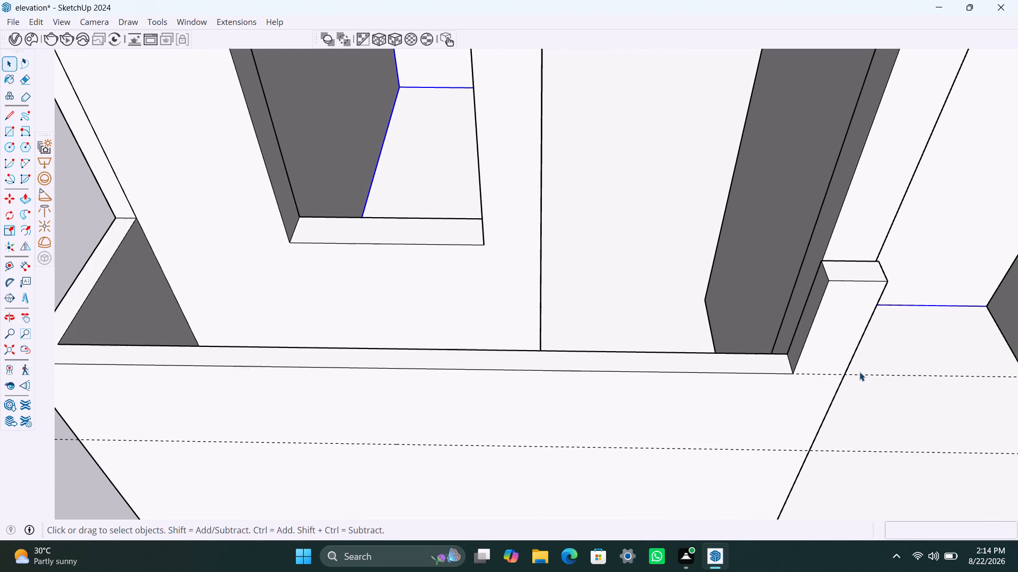
{"action": "left_click", "coordinate": [869, 375]}
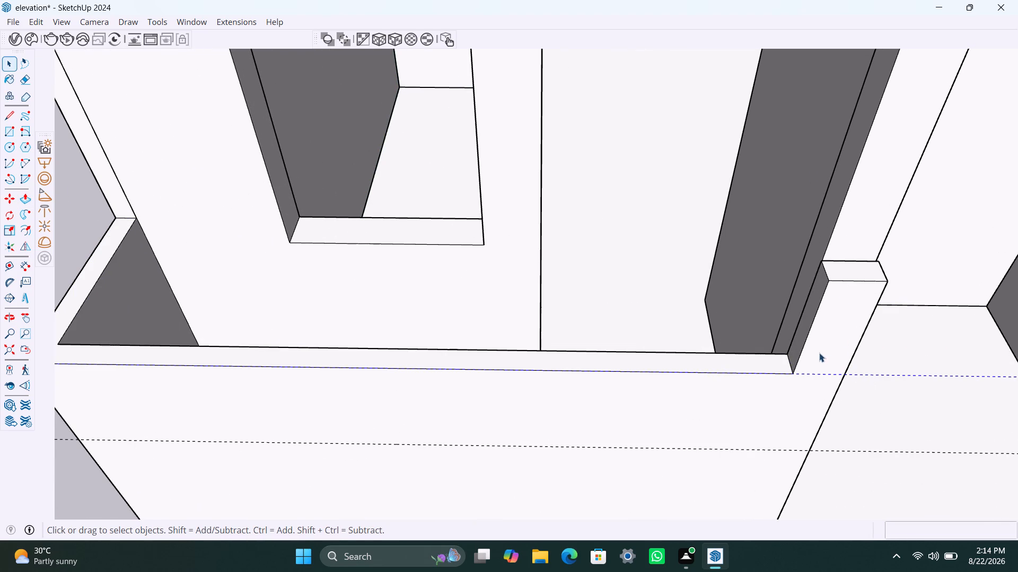
{"action": "key", "text": "t"}
{"action": "left_click", "coordinate": [879, 373]}
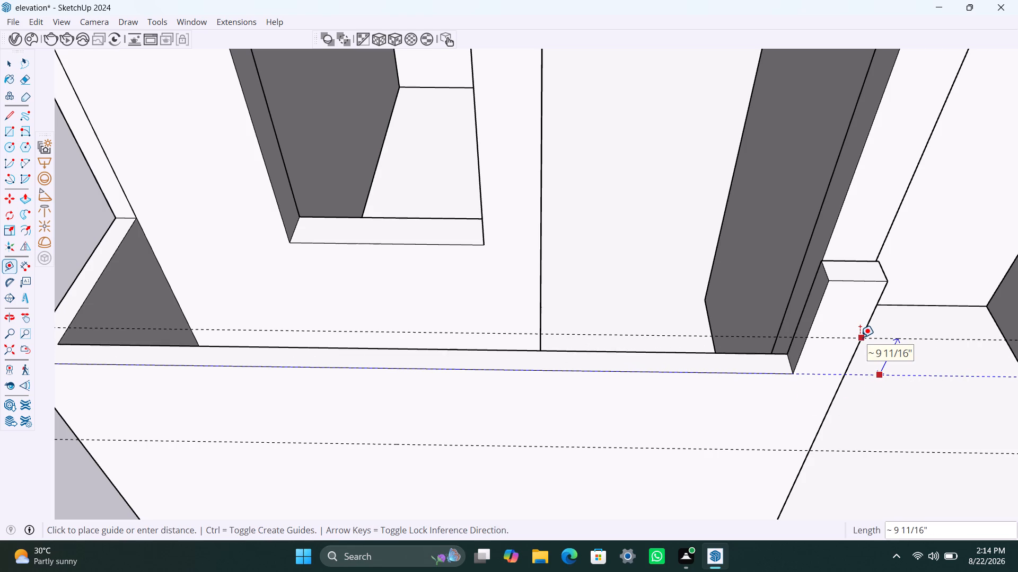
{"action": "type", "text": "6\""}
{"action": "key", "text": "Return"}
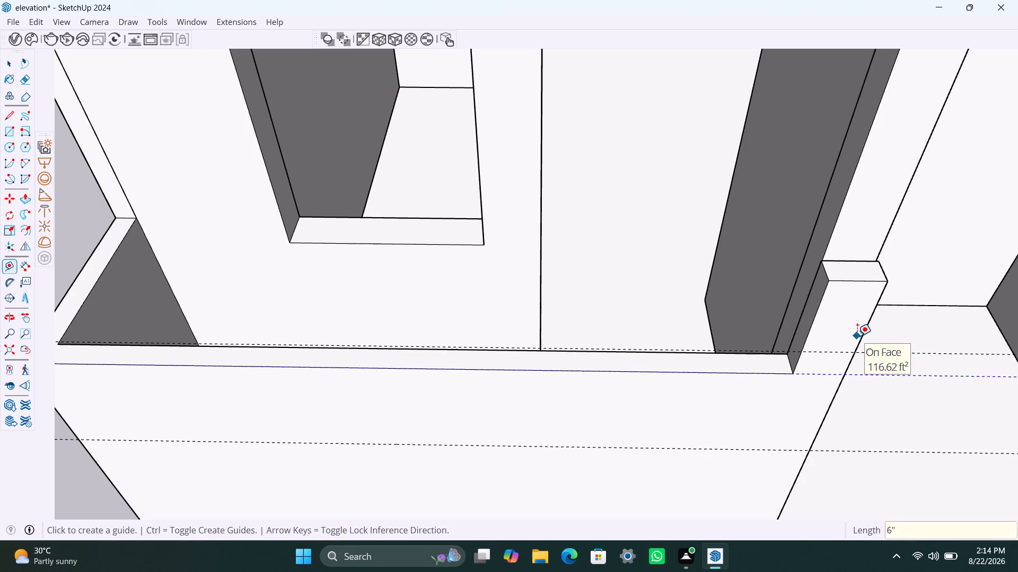
Push the top of the post at the front porch wall's end down about 1'4 9/16" to the 6" guide.
{"action": "key", "text": "space"}
{"action": "left_click", "coordinate": [851, 272]}
{"action": "key", "text": "p"}
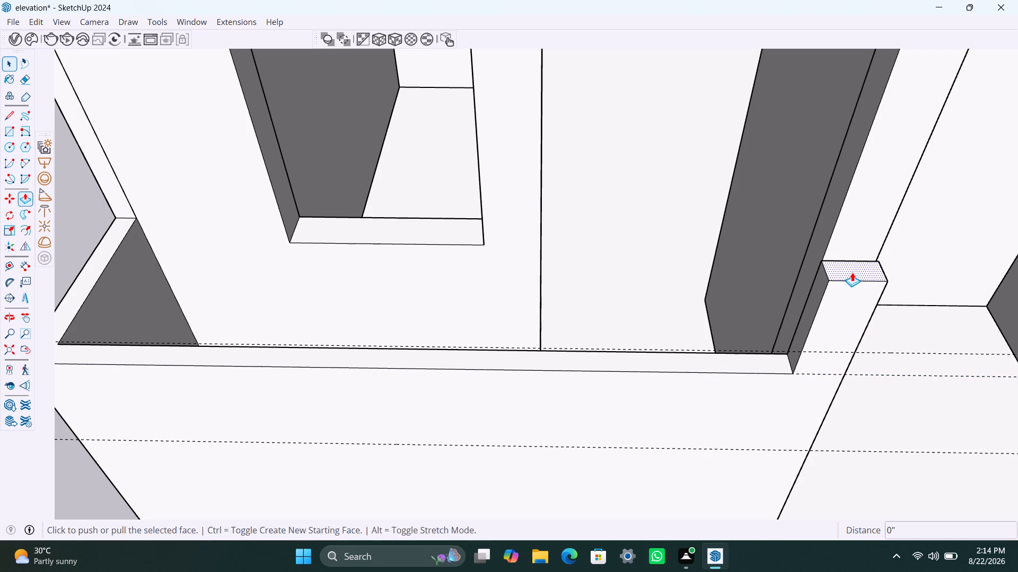
{"action": "left_click", "coordinate": [852, 272]}
{"action": "left_click", "coordinate": [858, 269]}
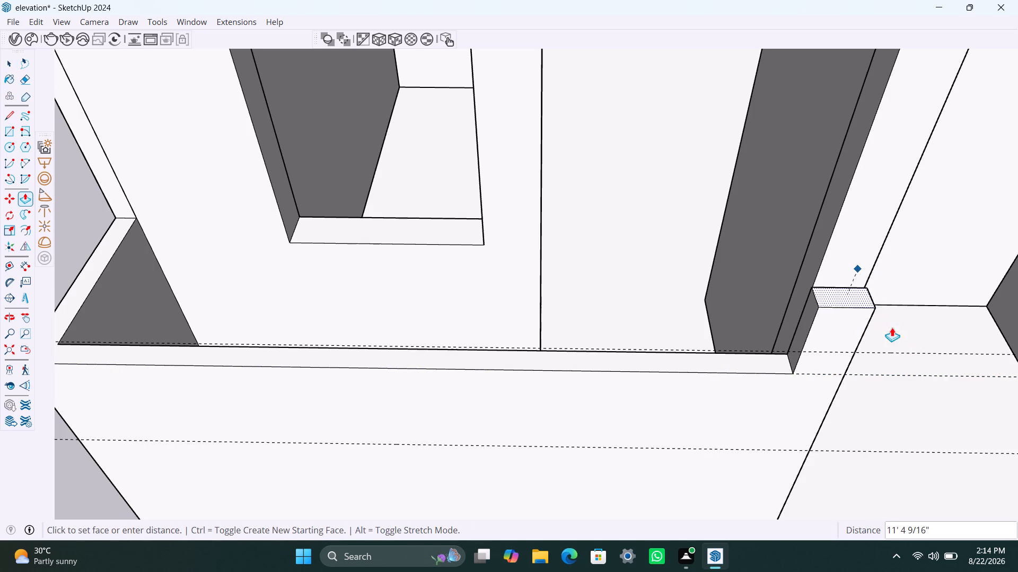
{"action": "left_click", "coordinate": [960, 357]}
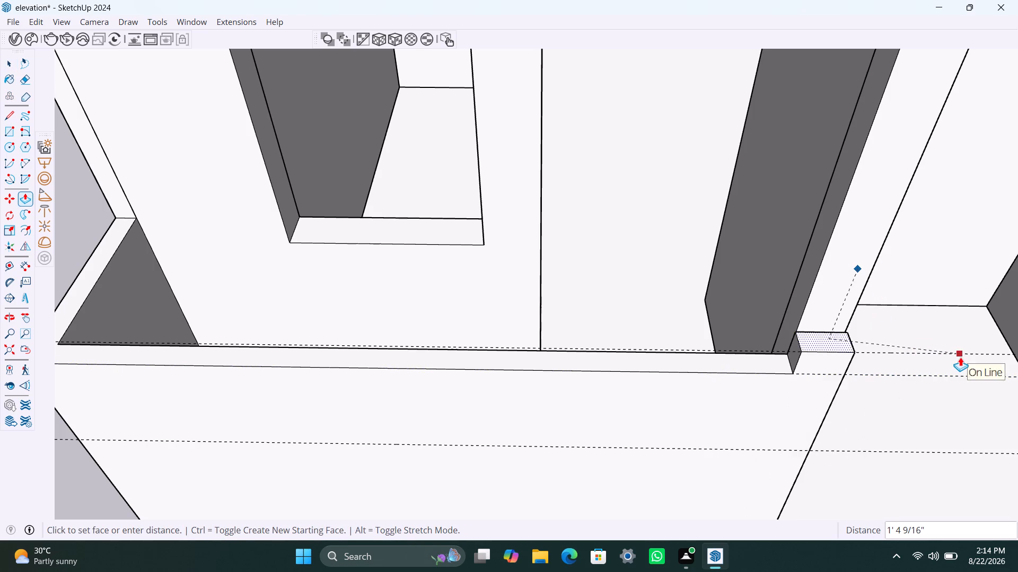
Push the top of the opposite porch side wall down about 1'10 13/16", level with the front porch wall's top.
{"action": "scroll", "coordinate": [829, 369], "scroll_direction": "down", "scroll_amount": 20}
{"action": "middle_click_drag", "start_coordinate": [812, 388], "coordinate": [734, 392]}
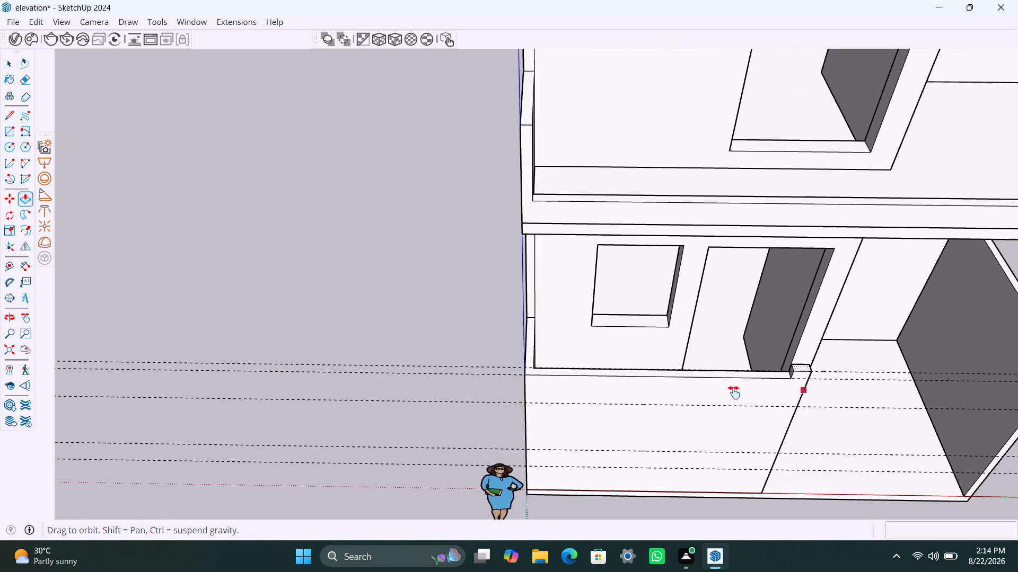
{"action": "middle_click_drag", "start_coordinate": [734, 392], "coordinate": [472, 352]}
{"action": "key", "text": "space"}
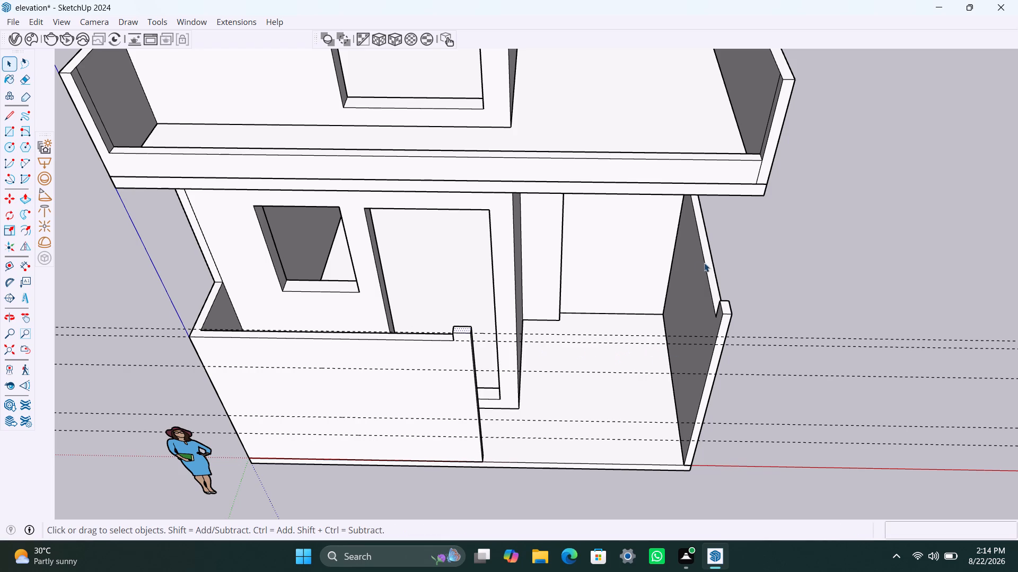
{"action": "left_click", "coordinate": [708, 260]}
{"action": "scroll", "coordinate": [717, 298], "scroll_direction": "up", "scroll_amount": 4}
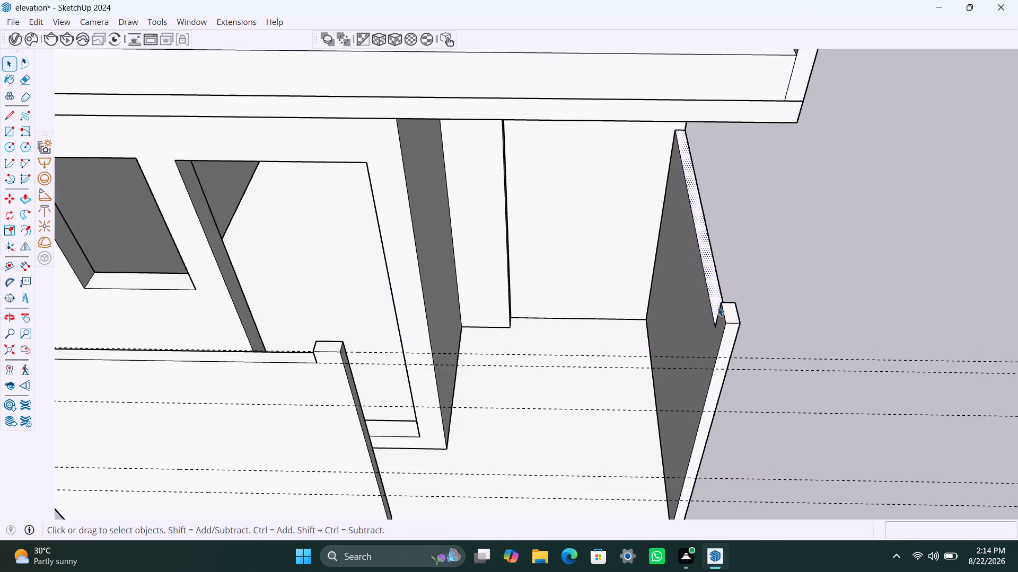
{"action": "key", "text": "p"}
{"action": "left_click", "coordinate": [718, 304]}
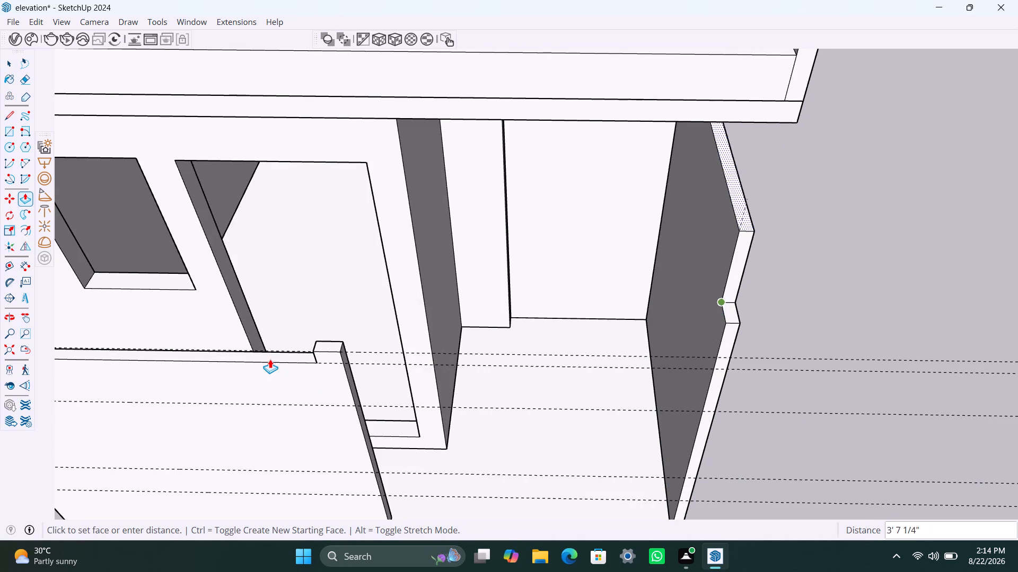
{"action": "left_click", "coordinate": [269, 358]}
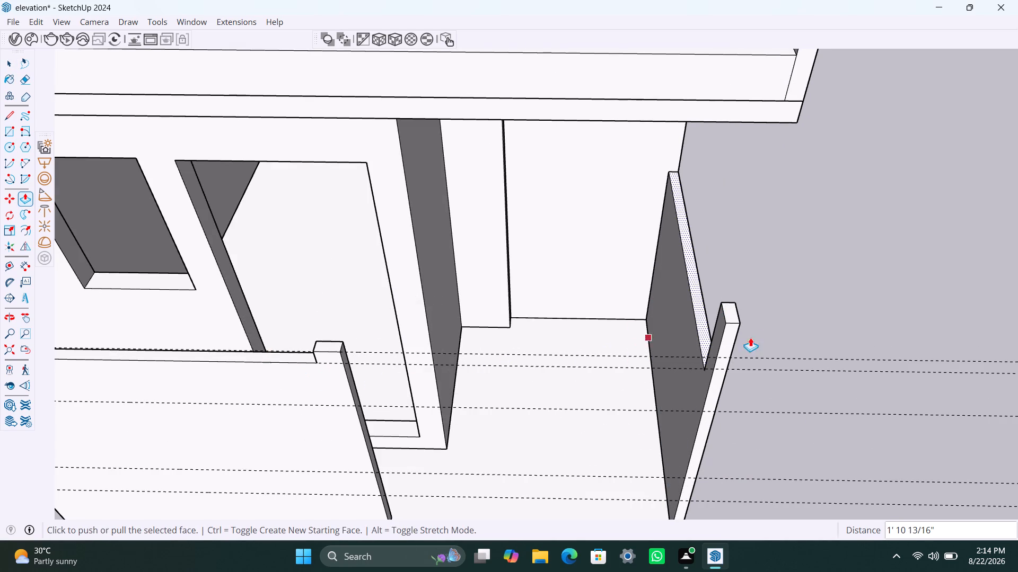
Push the top of the side wall's end post down level with the top of the front porch wall's post.
{"action": "key", "text": "space"}
{"action": "left_click", "coordinate": [731, 312]}
{"action": "key", "text": "p"}
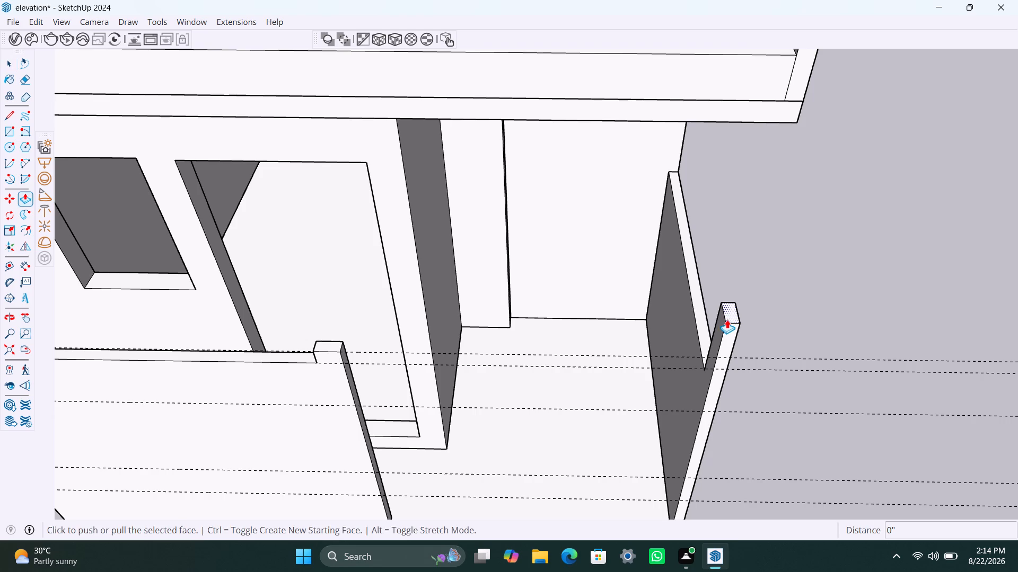
{"action": "left_click", "coordinate": [727, 319]}
{"action": "left_click", "coordinate": [341, 344]}
{"action": "key", "text": "space"}
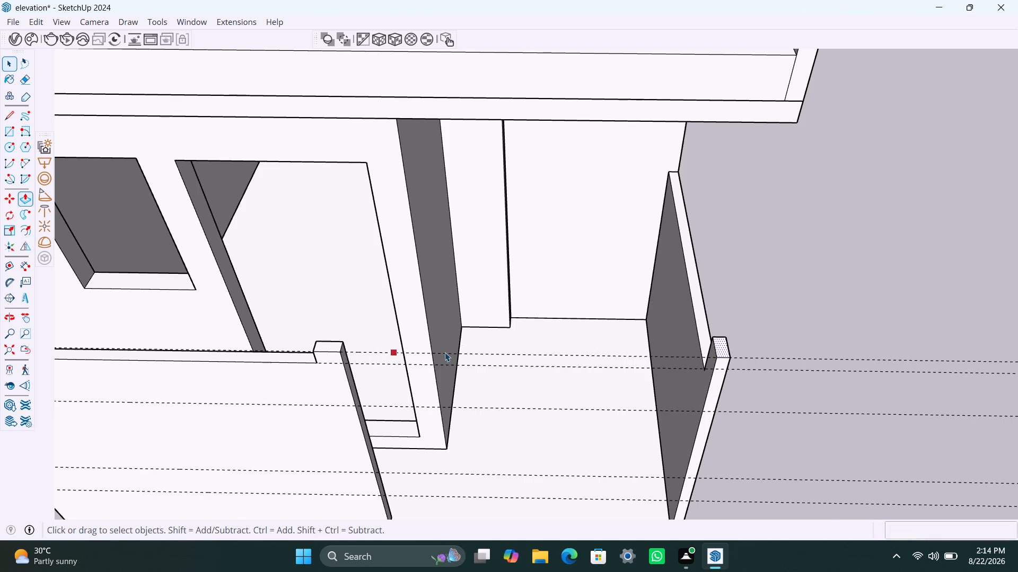
{"action": "left_click", "coordinate": [787, 265]}
Delete all guides from the model.
{"action": "scroll", "coordinate": [603, 317], "scroll_direction": "down", "scroll_amount": 11}
{"action": "middle_click_drag", "start_coordinate": [484, 381], "coordinate": [497, 266]}
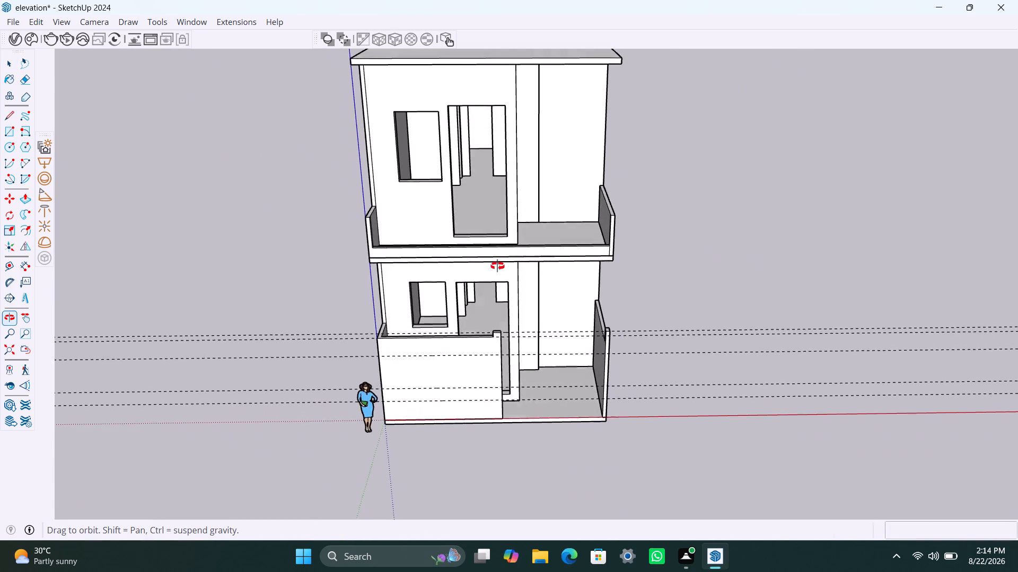
{"action": "middle_click_drag", "start_coordinate": [497, 266], "coordinate": [477, 198]}
{"action": "double_click", "coordinate": [706, 269]}
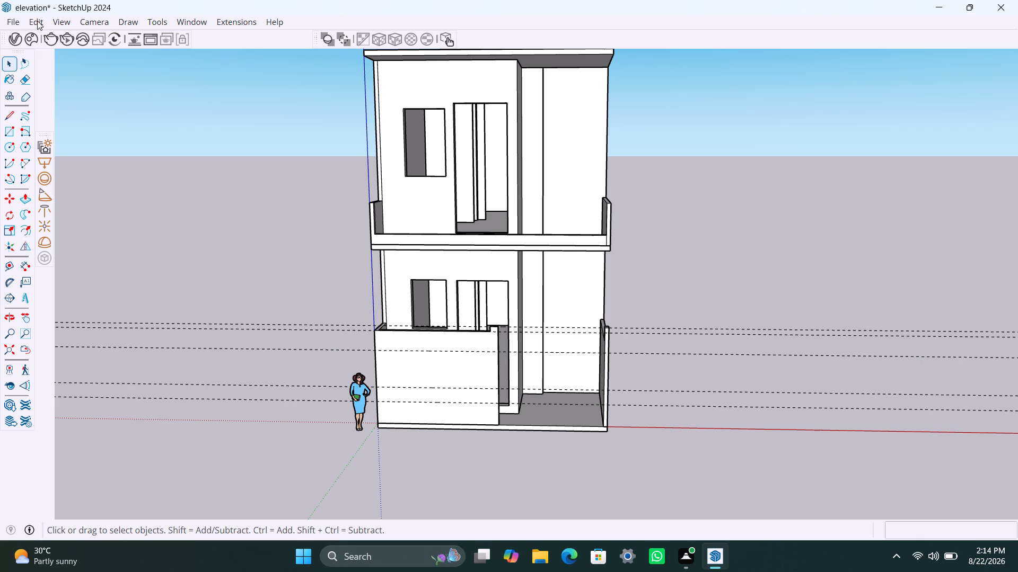
{"action": "left_click", "coordinate": [40, 22]}
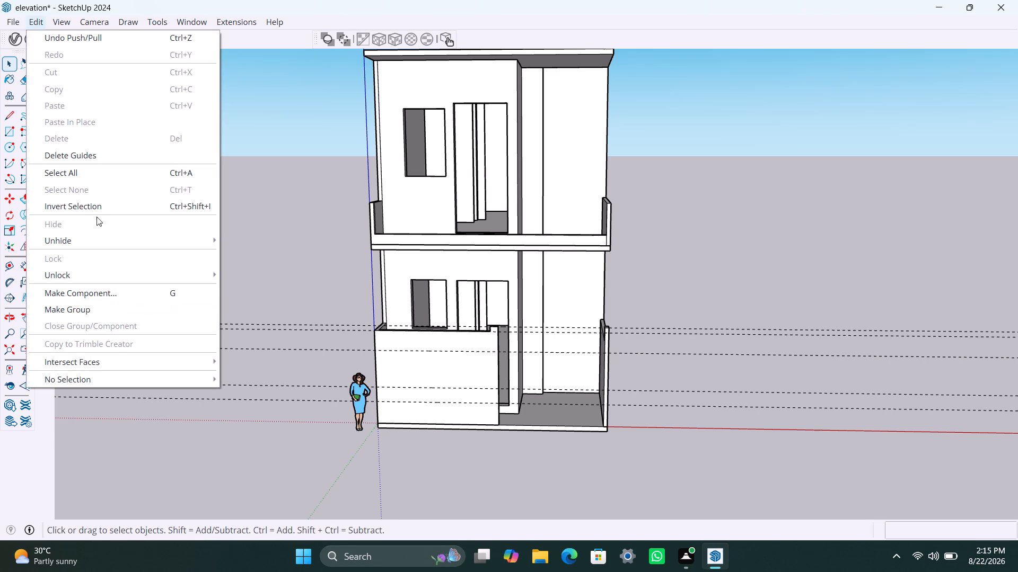
{"action": "left_click", "coordinate": [86, 152]}
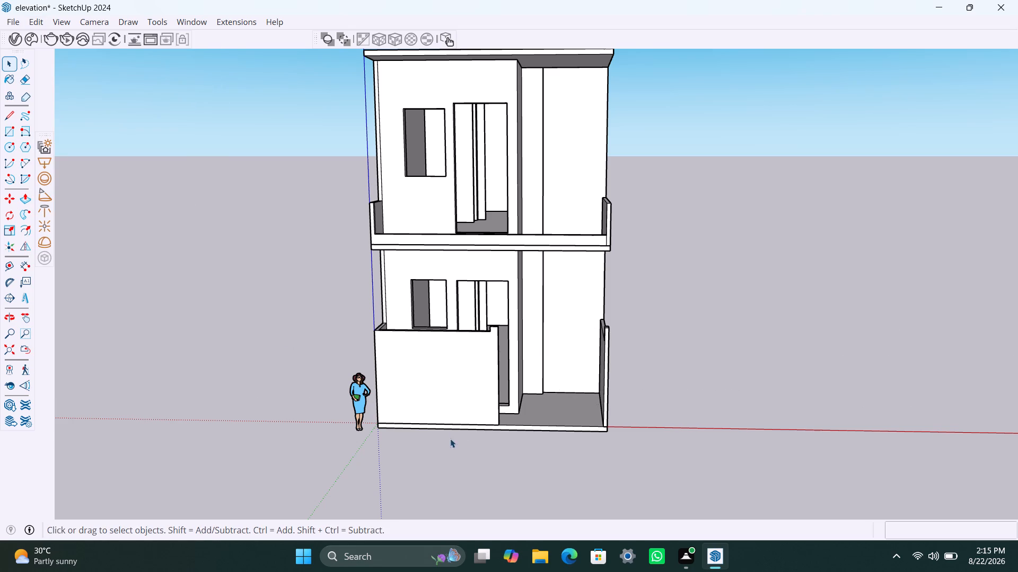
Raise the top of the lowered porch side wall about 11 15/16", level with the front porch wall's top edge.
{"action": "scroll", "coordinate": [443, 409], "scroll_direction": "up", "scroll_amount": 3}
{"action": "middle_click_drag", "start_coordinate": [438, 405], "coordinate": [481, 408]}
{"action": "scroll", "coordinate": [705, 287], "scroll_direction": "up", "scroll_amount": 2}
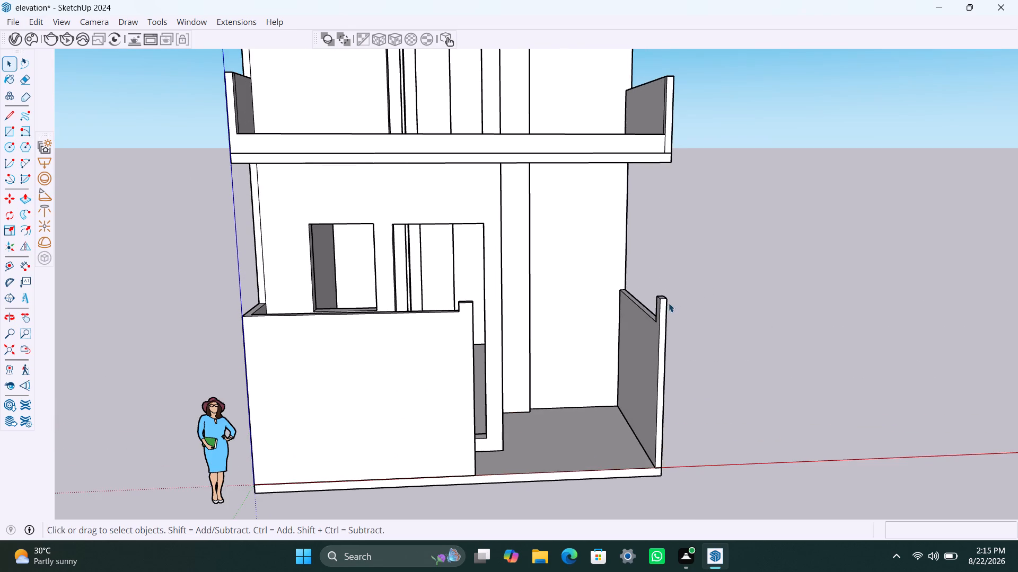
{"action": "middle_click_drag", "start_coordinate": [668, 309], "coordinate": [266, 274]}
{"action": "scroll", "coordinate": [403, 294], "scroll_direction": "up", "scroll_amount": 3}
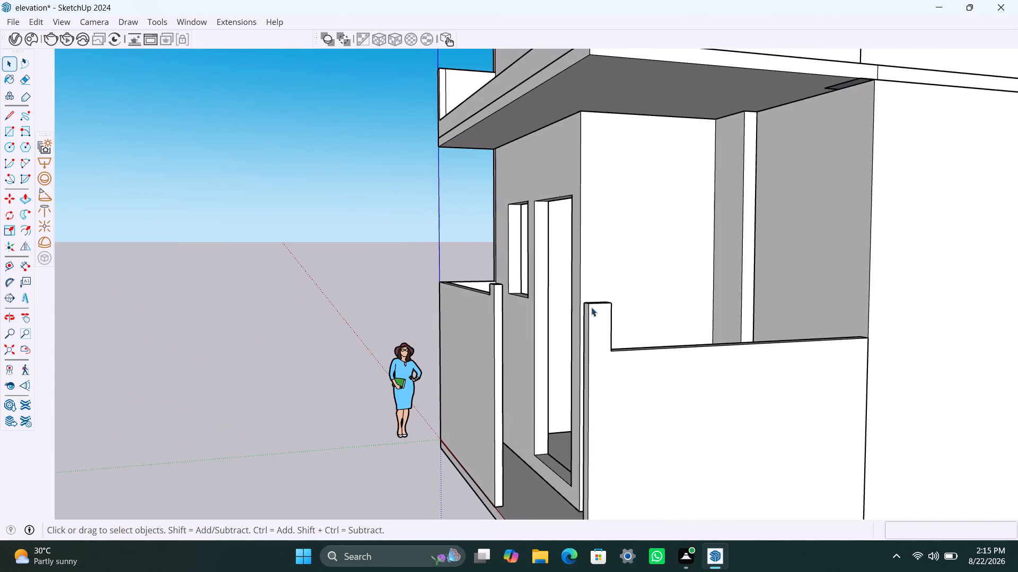
{"action": "middle_click_drag", "start_coordinate": [645, 330], "coordinate": [519, 374]}
{"action": "scroll", "coordinate": [482, 400], "scroll_direction": "up", "scroll_amount": 2}
{"action": "middle_click_drag", "start_coordinate": [529, 376], "coordinate": [530, 379]}
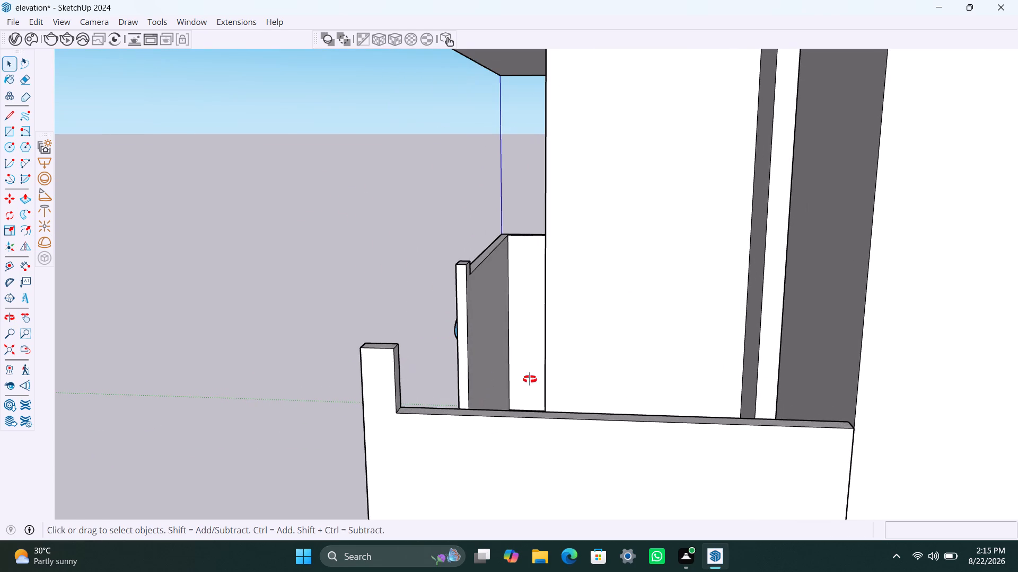
{"action": "middle_click_drag", "start_coordinate": [530, 379], "coordinate": [522, 460]}
{"action": "scroll", "coordinate": [447, 444], "scroll_direction": "down", "scroll_amount": 4}
{"action": "middle_click_drag", "start_coordinate": [512, 437], "coordinate": [516, 328], "text": "shift"}
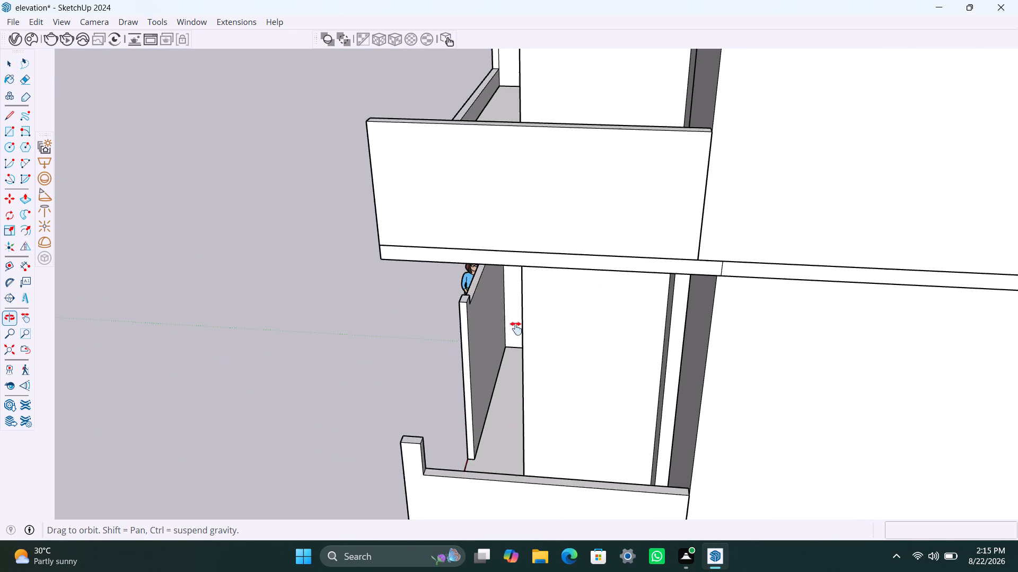
{"action": "middle_click_drag", "start_coordinate": [516, 328], "coordinate": [513, 301], "text": "shift"}
{"action": "scroll", "coordinate": [505, 315], "scroll_direction": "up", "scroll_amount": 3}
{"action": "left_click_drag", "start_coordinate": [502, 315], "coordinate": [502, 352]}
{"action": "middle_click_drag", "start_coordinate": [504, 327], "coordinate": [494, 374]}
{"action": "scroll", "coordinate": [480, 369], "scroll_direction": "up", "scroll_amount": 2}
{"action": "left_click", "coordinate": [460, 360]}
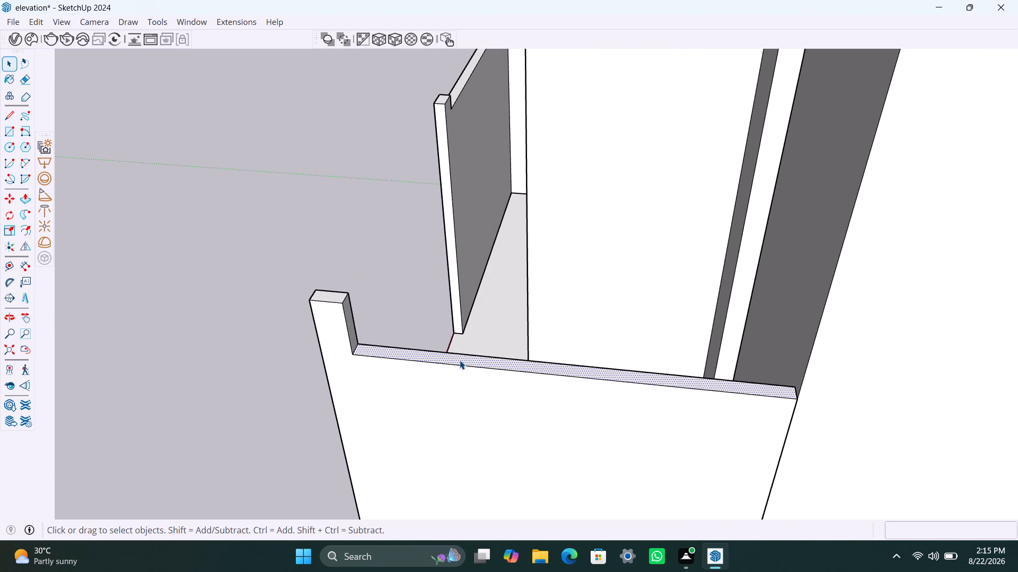
{"action": "key", "text": "p"}
{"action": "left_click", "coordinate": [460, 360]}
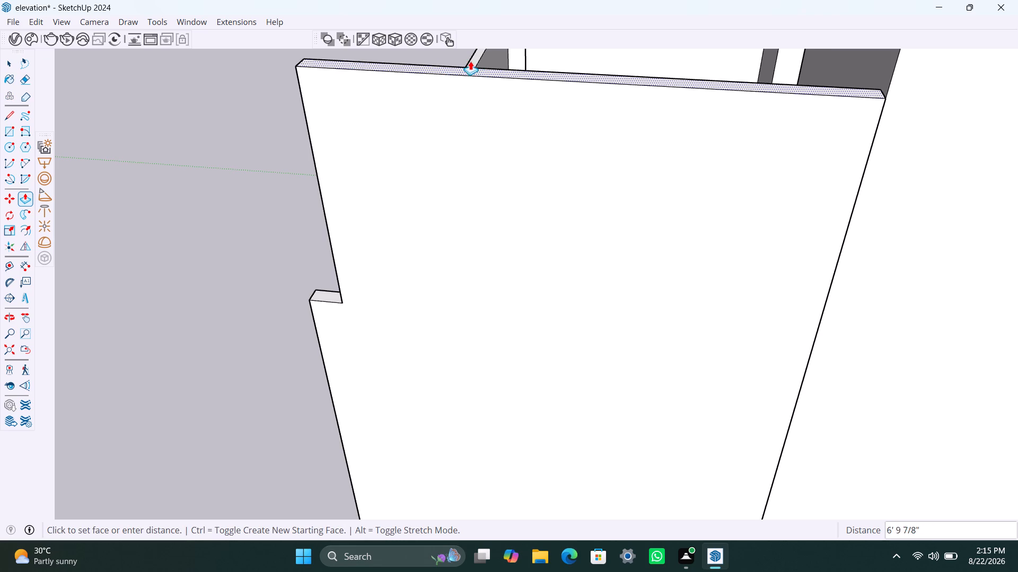
{"action": "scroll", "coordinate": [433, 171], "scroll_direction": "down", "scroll_amount": 3}
{"action": "middle_click_drag", "start_coordinate": [432, 191], "coordinate": [591, 258]}
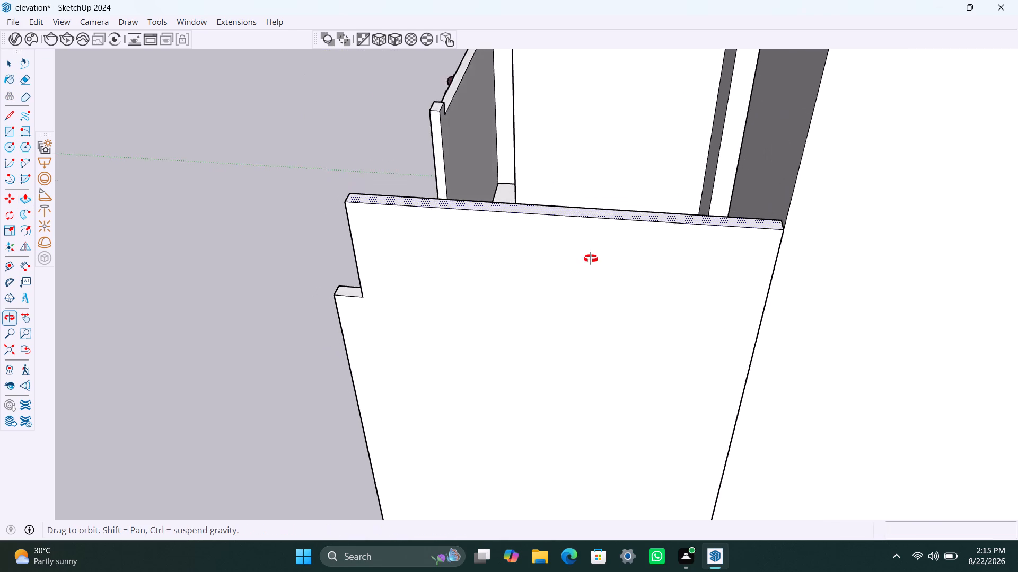
{"action": "middle_click_drag", "start_coordinate": [591, 258], "coordinate": [952, 321]}
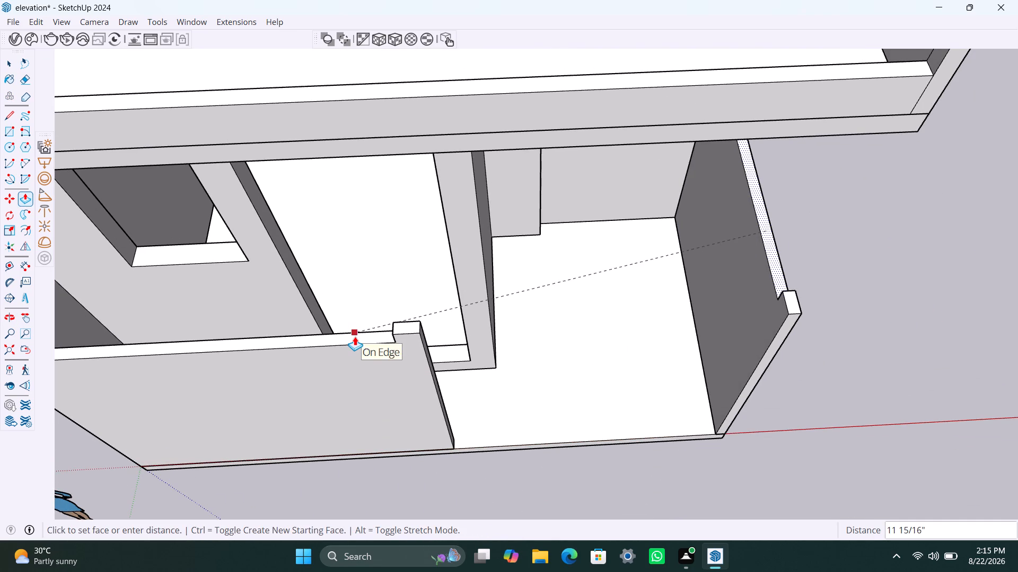
{"action": "left_click", "coordinate": [355, 336]}
{"action": "key", "text": "space"}
{"action": "left_click", "coordinate": [890, 302]}
{"action": "scroll", "coordinate": [741, 328], "scroll_direction": "down", "scroll_amount": 2}
{"action": "middle_click_drag", "start_coordinate": [720, 342], "coordinate": [709, 343]}
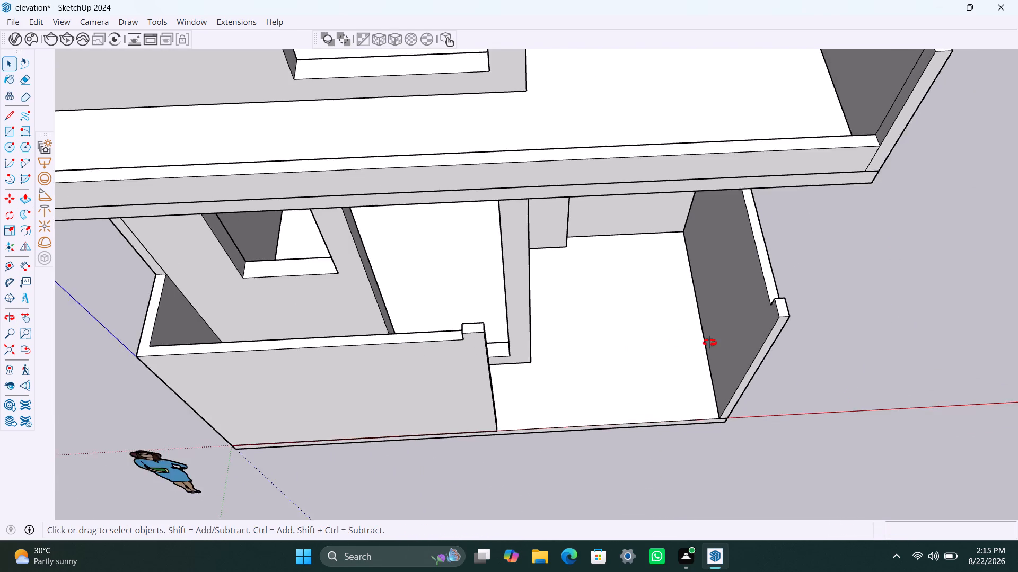
{"action": "middle_click_drag", "start_coordinate": [709, 343], "coordinate": [629, 240]}
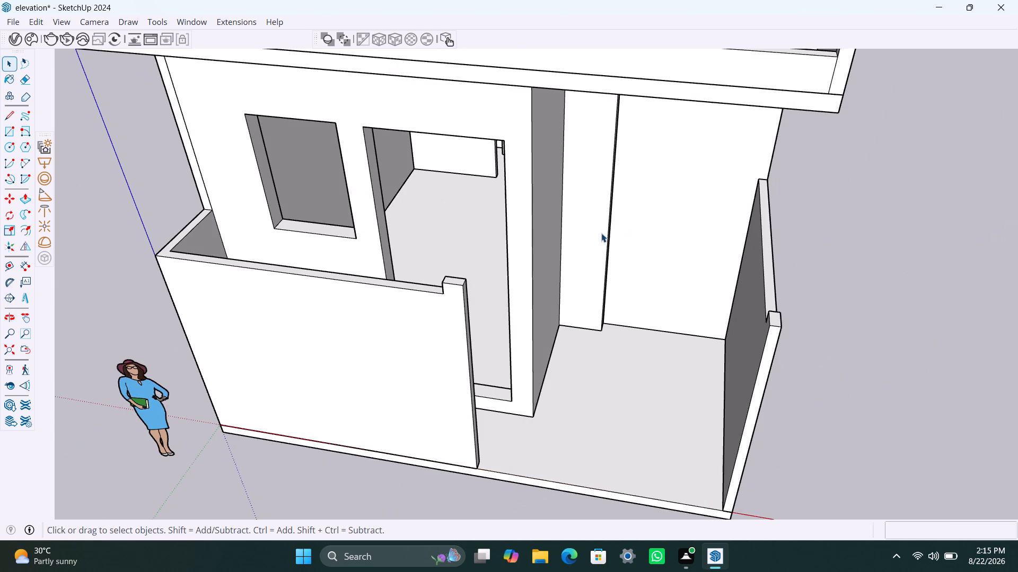
Save the elevation file.
{"action": "key", "text": "ctrl+s"}
Place a vertical guide on the front porch wall, 3' in from its outer edge at the house corner.
{"action": "scroll", "coordinate": [513, 280], "scroll_direction": "down", "scroll_amount": 5}
{"action": "middle_click_drag", "start_coordinate": [449, 333], "coordinate": [511, 290]}
{"action": "scroll", "coordinate": [371, 342], "scroll_direction": "up", "scroll_amount": 2}
{"action": "middle_click_drag", "start_coordinate": [359, 342], "coordinate": [394, 265]}
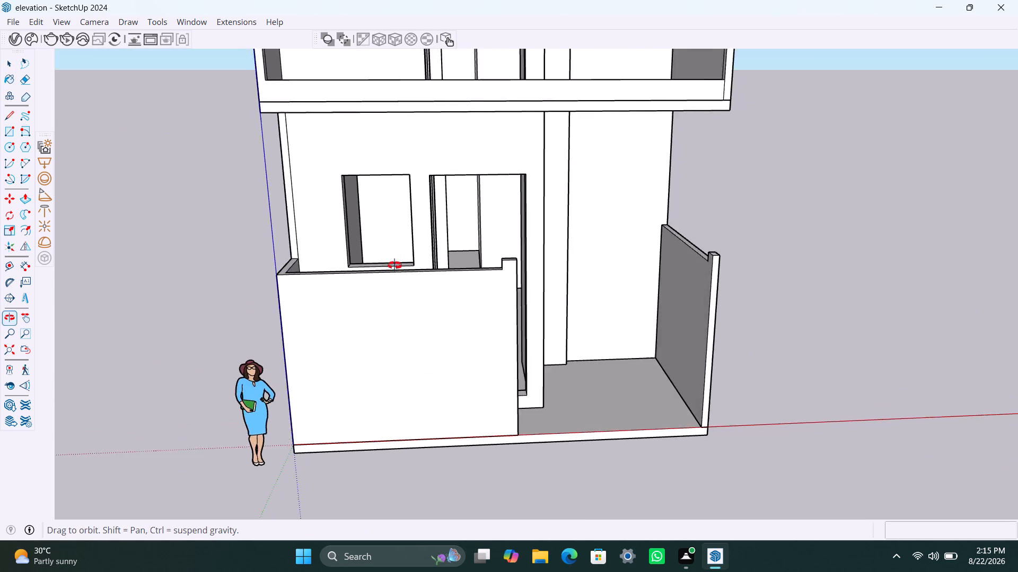
{"action": "middle_click_drag", "start_coordinate": [394, 265], "coordinate": [411, 188]}
{"action": "scroll", "coordinate": [370, 307], "scroll_direction": "down", "scroll_amount": 3}
{"action": "middle_click_drag", "start_coordinate": [371, 344], "coordinate": [330, 345]}
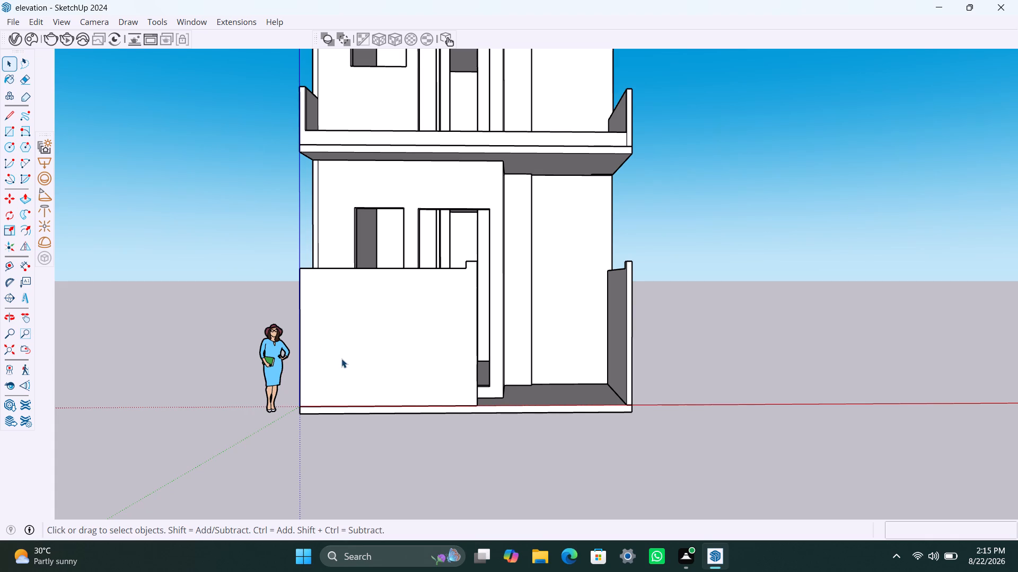
{"action": "key", "text": "t"}
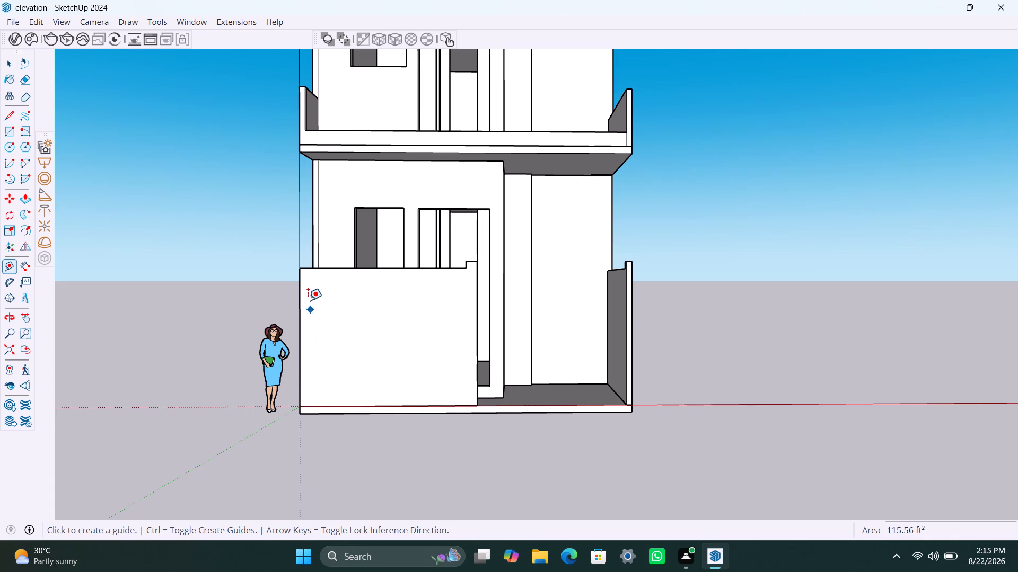
{"action": "left_click", "coordinate": [301, 290]}
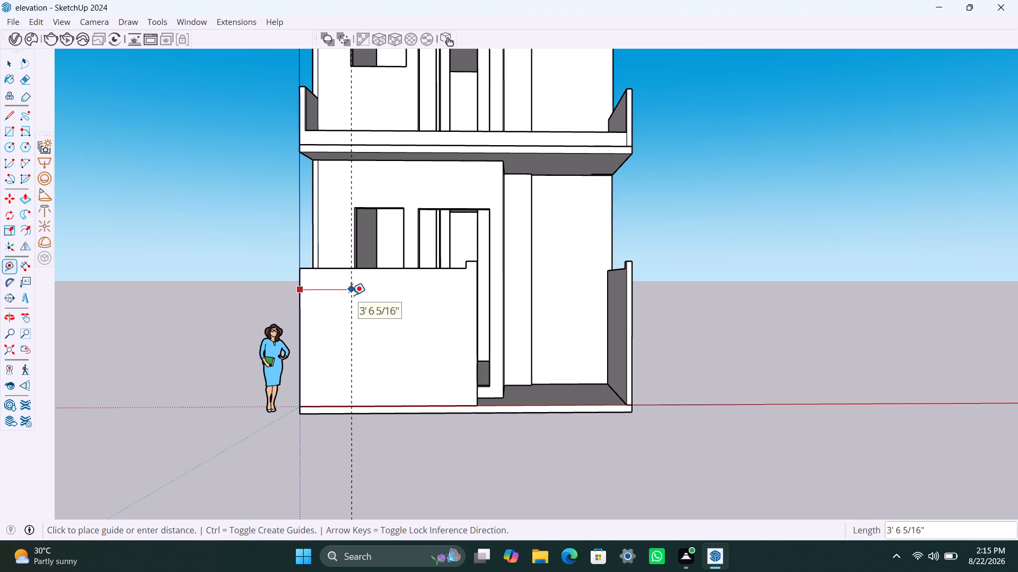
{"action": "type", "text": "3'"}
{"action": "key", "text": "Return"}
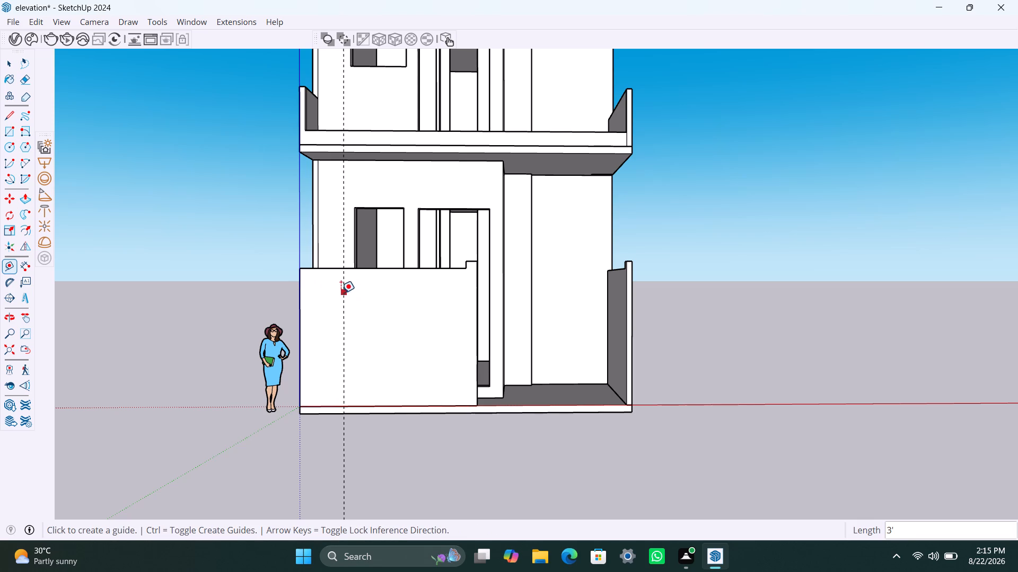
Place a second vertical guide 8'4.5" from the 3' guide, toward the front porch wall's end post.
{"action": "left_click", "coordinate": [341, 293]}
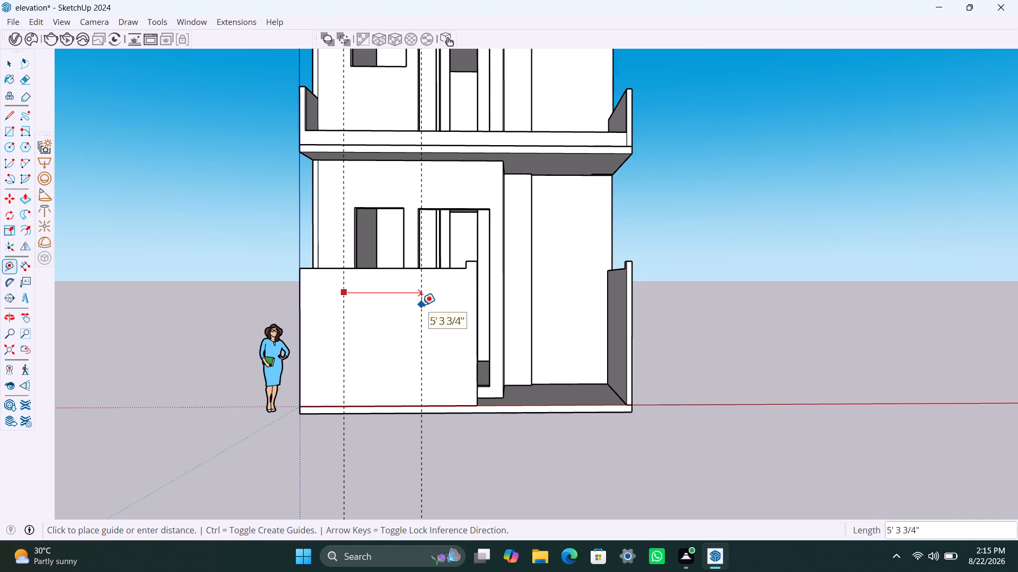
{"action": "type", "text": "8'"}
{"action": "type", "text": "4.5\""}
{"action": "key", "text": "Return"}
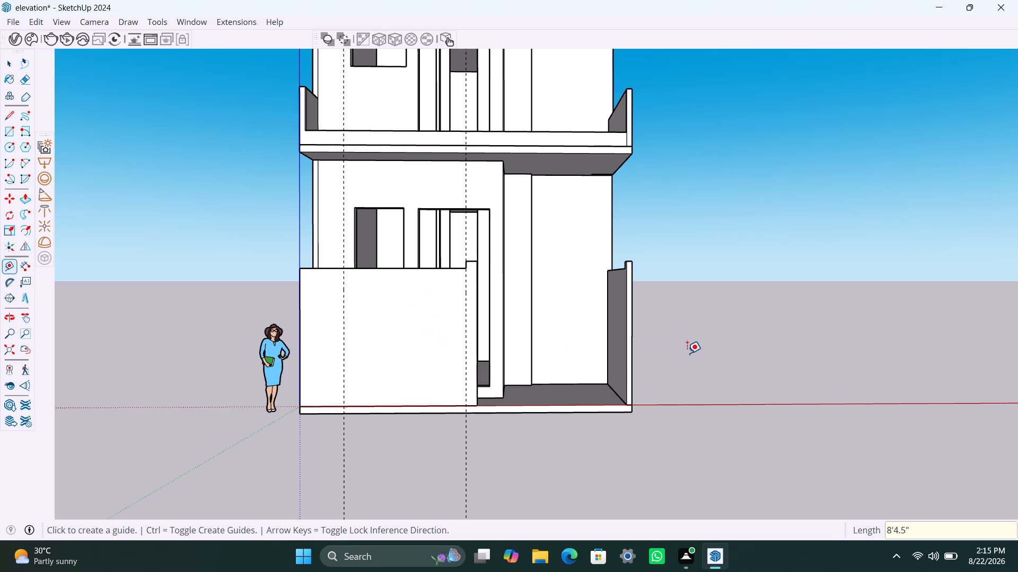
{"action": "key", "text": "space"}
{"action": "key", "text": "space"}
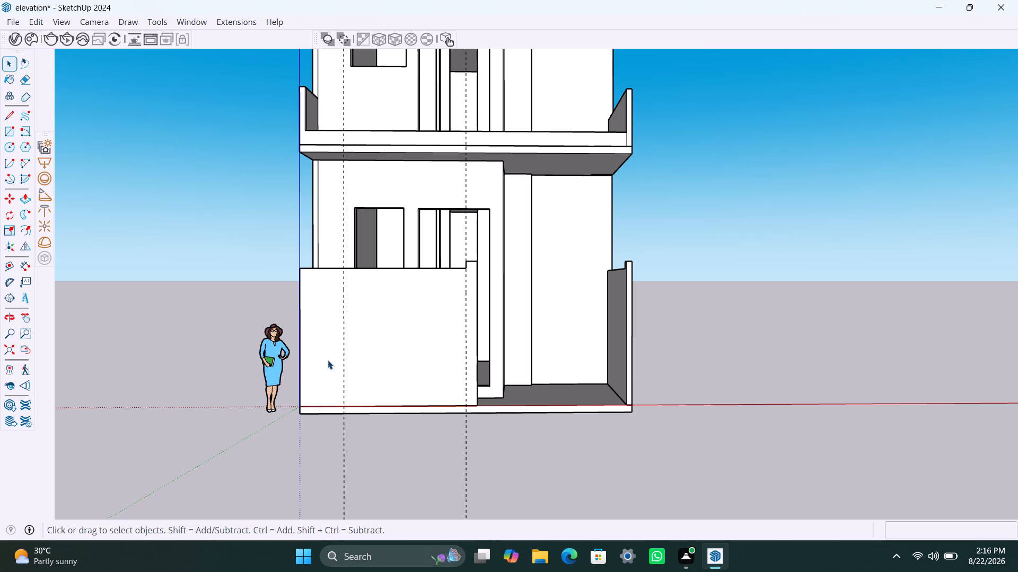
Divide the front porch wall's face with vertical lines from top to base along both guides.
{"action": "scroll", "coordinate": [469, 312], "scroll_direction": "up", "scroll_amount": 2}
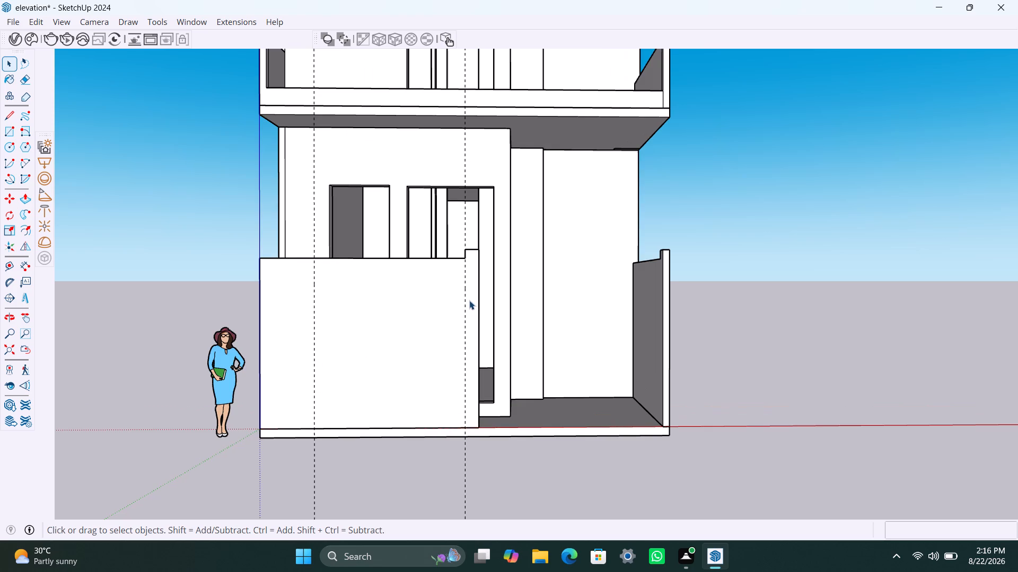
{"action": "left_click", "coordinate": [470, 298]}
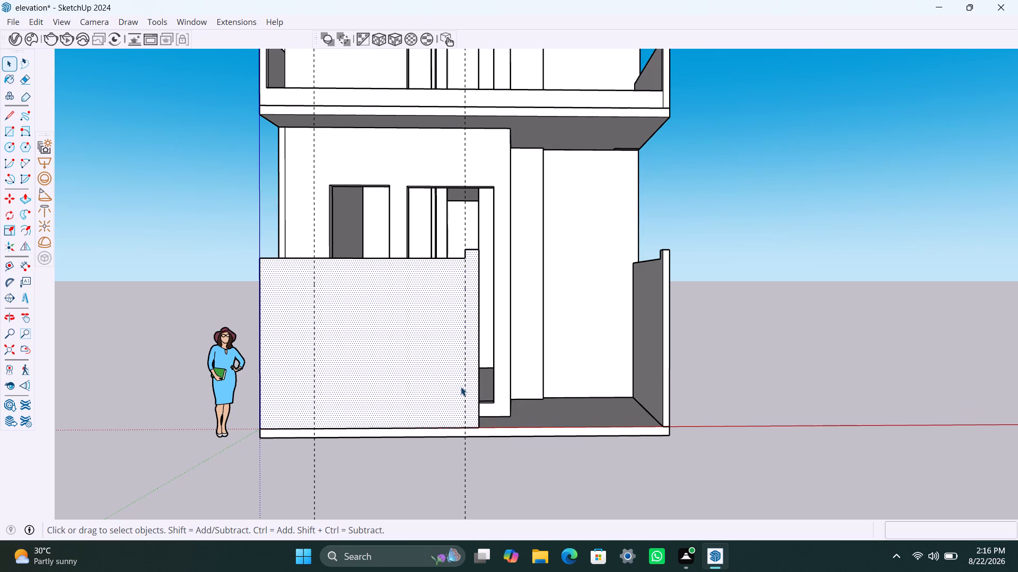
{"action": "key", "text": "l"}
{"action": "left_click", "coordinate": [466, 257]}
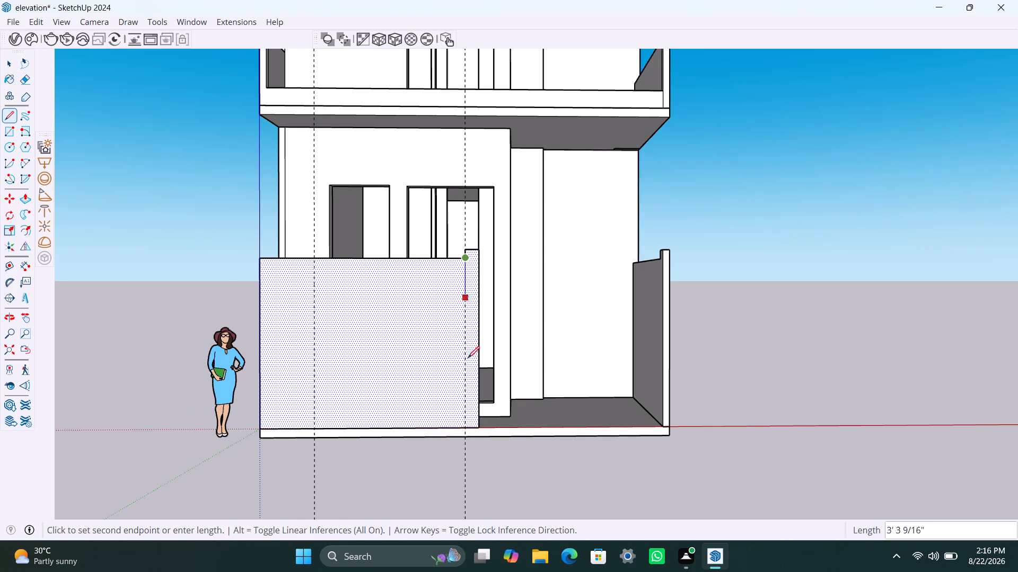
{"action": "left_click", "coordinate": [467, 426]}
{"action": "key", "text": "space"}
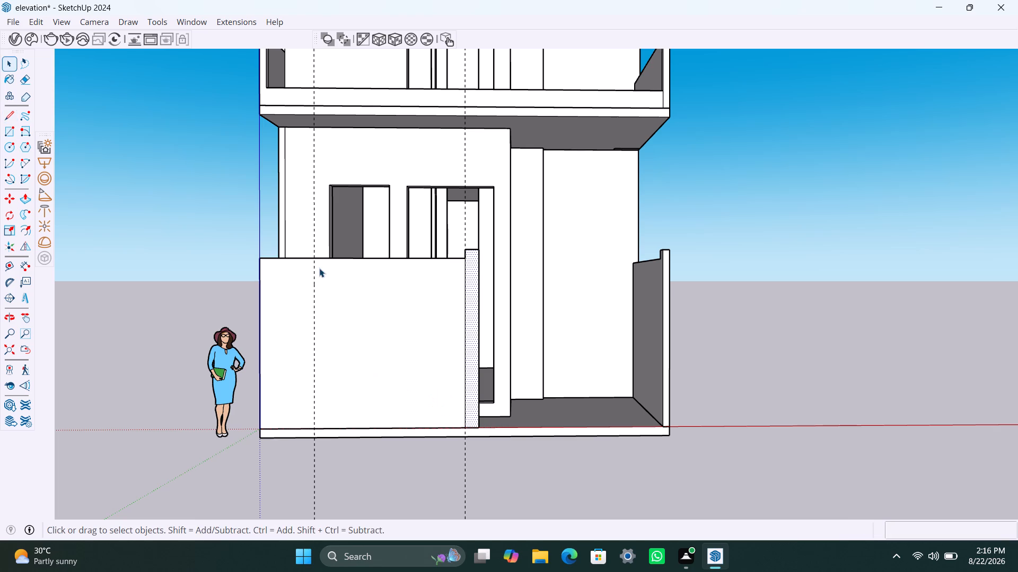
{"action": "key", "text": "l"}
{"action": "left_click", "coordinate": [317, 258]}
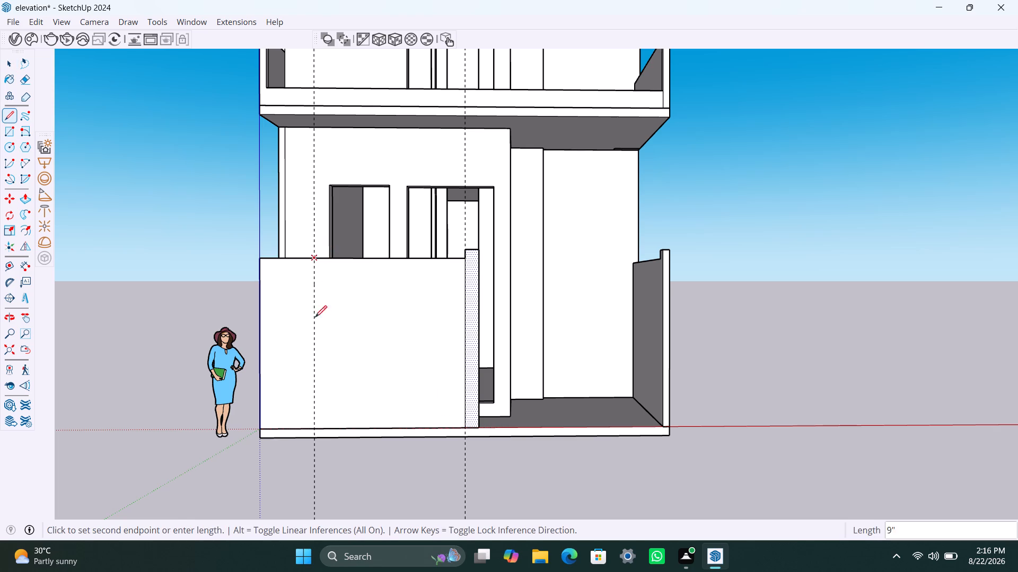
{"action": "left_click", "coordinate": [316, 425]}
{"action": "key", "text": "space"}
{"action": "left_click", "coordinate": [293, 369]}
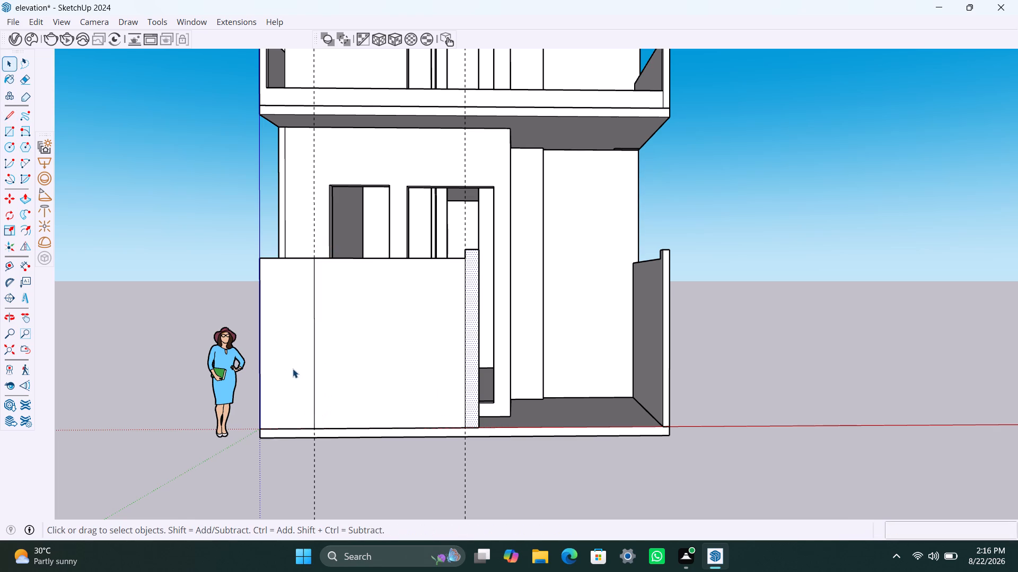
{"action": "left_click", "coordinate": [382, 365]}
Pull the narrow post strip at the front porch wall's end outward 2".
{"action": "left_click", "coordinate": [470, 330]}
{"action": "key", "text": "p"}
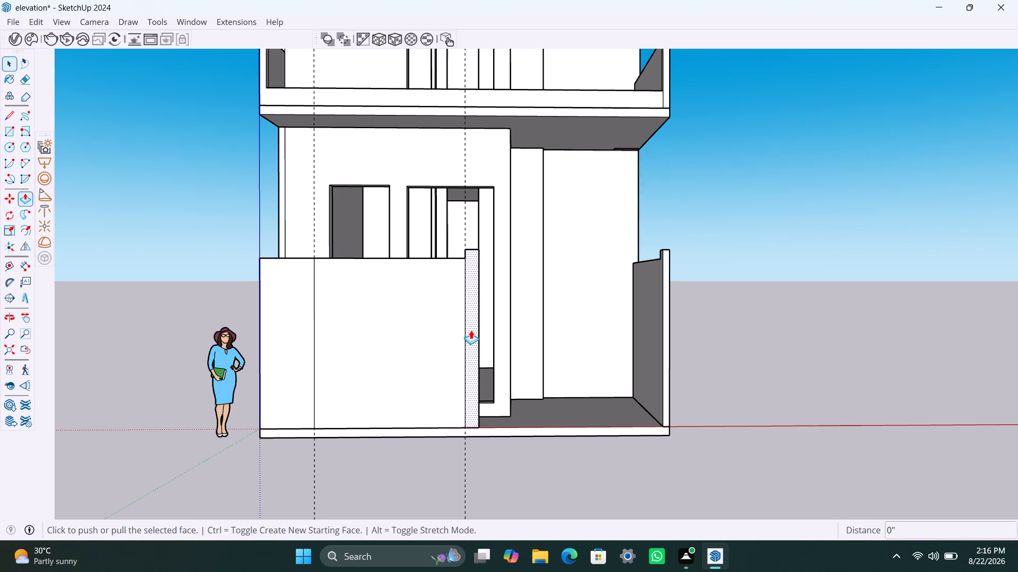
{"action": "left_click", "coordinate": [471, 330]}
{"action": "scroll", "coordinate": [471, 333], "scroll_direction": "down", "scroll_amount": 1}
{"action": "middle_click_drag", "start_coordinate": [471, 333], "coordinate": [476, 343]}
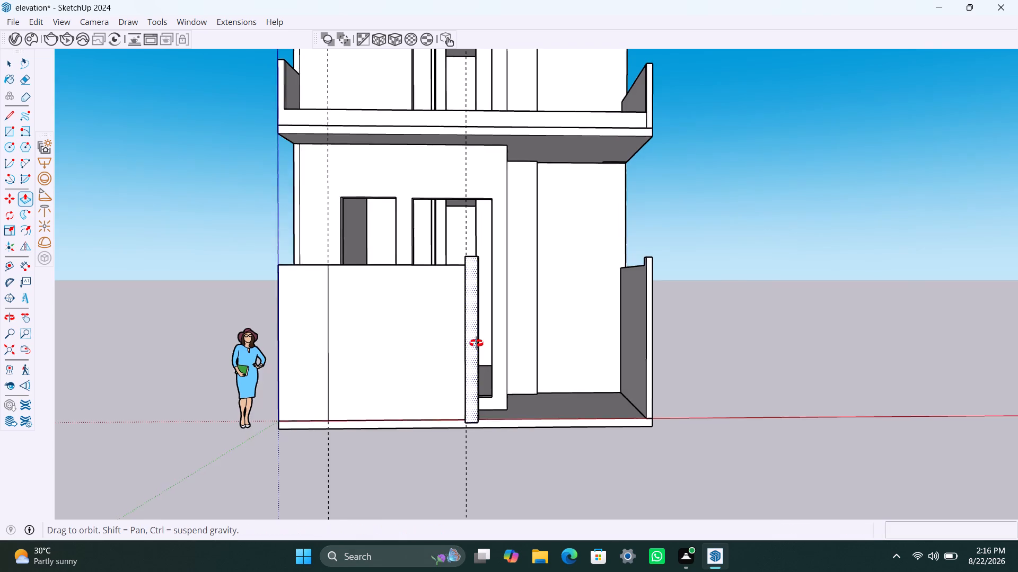
{"action": "middle_click_drag", "start_coordinate": [476, 343], "coordinate": [486, 384]}
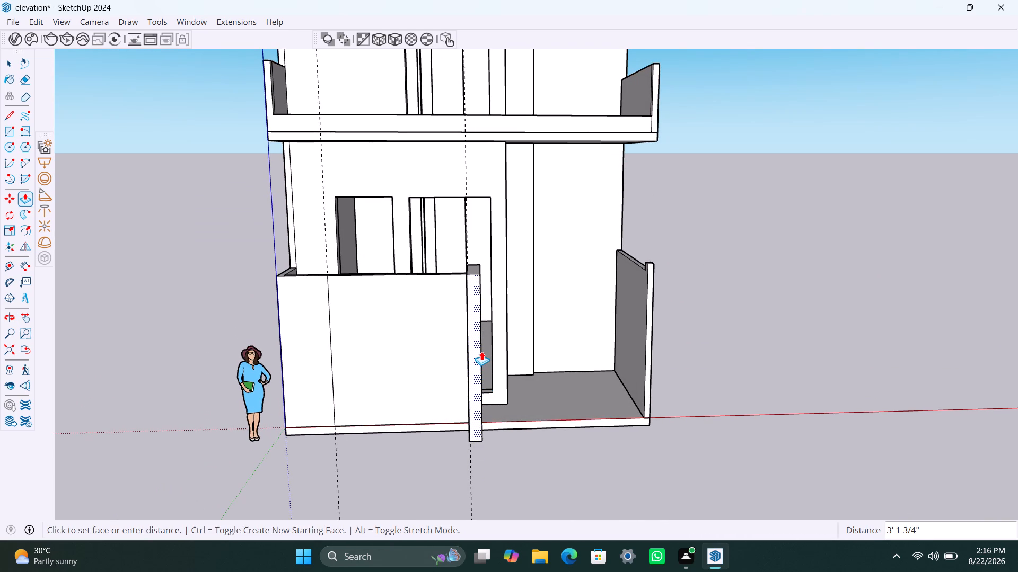
{"action": "key", "text": "2"}
{"action": "key", "text": "shift+quotedbl"}
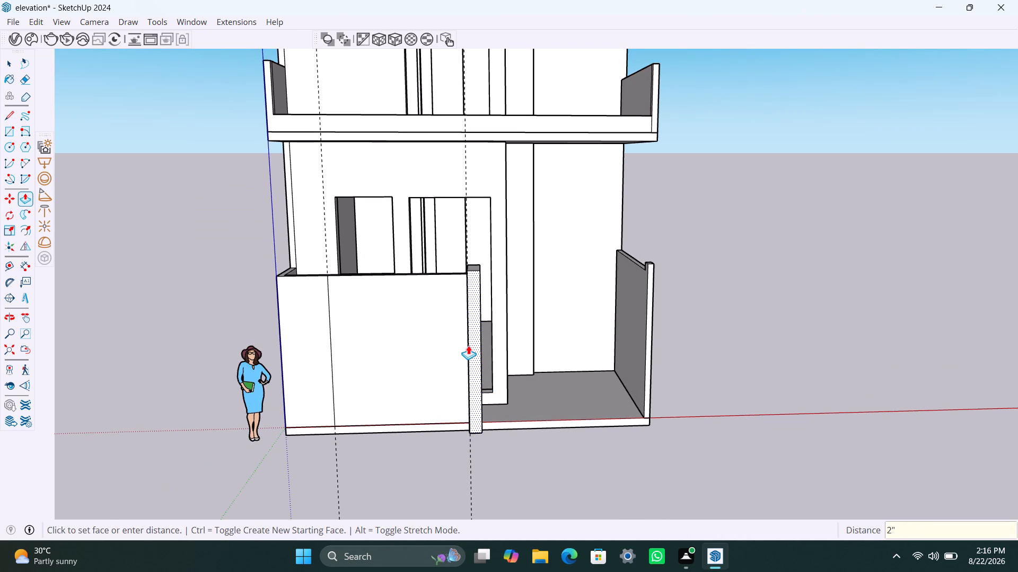
{"action": "key", "text": "Return"}
{"action": "key", "text": "space"}
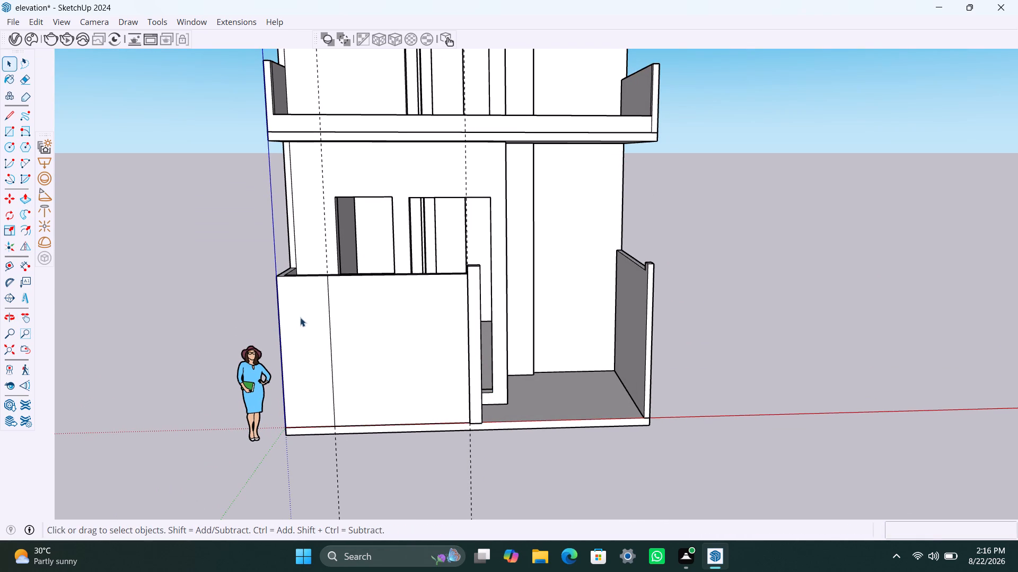
Group the 3' wide panel face and its edges at the outer end of the front porch wall.
{"action": "left_click", "coordinate": [303, 316]}
{"action": "scroll", "coordinate": [299, 357], "scroll_direction": "down", "scroll_amount": 3}
{"action": "middle_click_drag", "start_coordinate": [302, 366], "coordinate": [330, 380]}
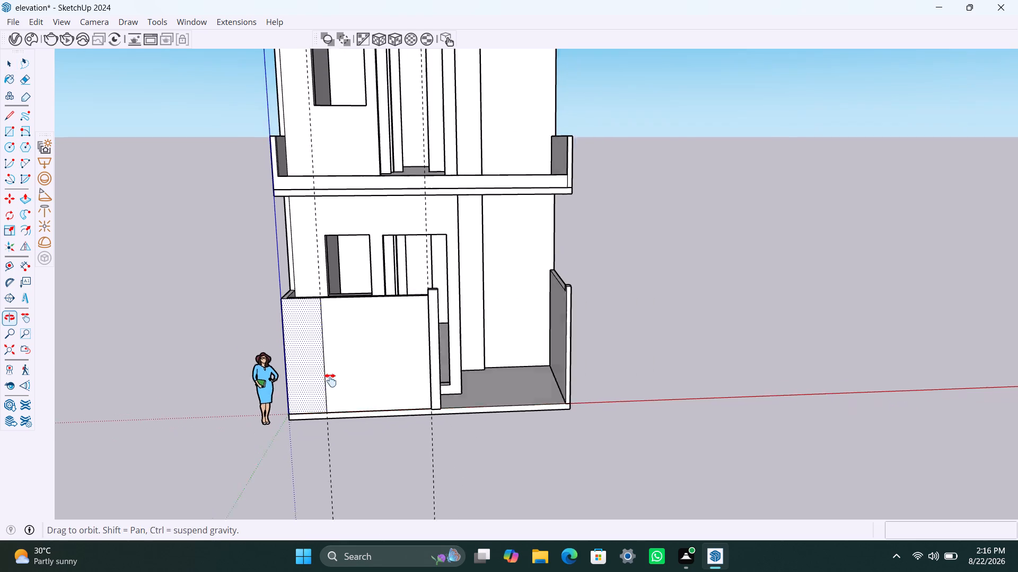
{"action": "middle_click_drag", "start_coordinate": [330, 380], "coordinate": [335, 383]}
{"action": "scroll", "coordinate": [326, 343], "scroll_direction": "up", "scroll_amount": 5}
{"action": "middle_click_drag", "start_coordinate": [323, 360], "coordinate": [349, 382]}
{"action": "scroll", "coordinate": [314, 360], "scroll_direction": "up", "scroll_amount": 3}
{"action": "middle_click_drag", "start_coordinate": [321, 362], "coordinate": [306, 362]}
{"action": "double_click", "coordinate": [311, 361]}
{"action": "right_click", "coordinate": [311, 361]}
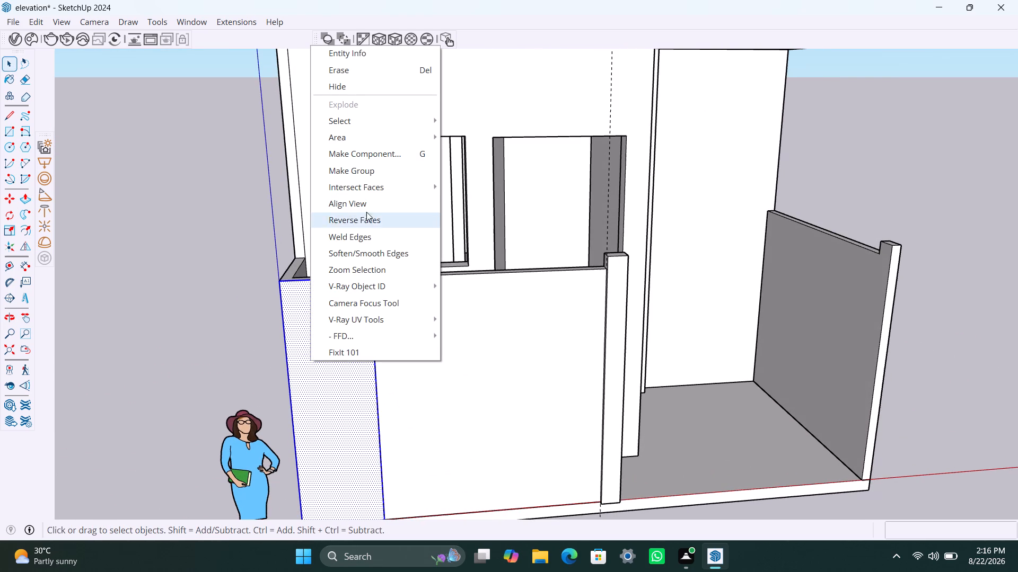
{"action": "left_click", "coordinate": [364, 173]}
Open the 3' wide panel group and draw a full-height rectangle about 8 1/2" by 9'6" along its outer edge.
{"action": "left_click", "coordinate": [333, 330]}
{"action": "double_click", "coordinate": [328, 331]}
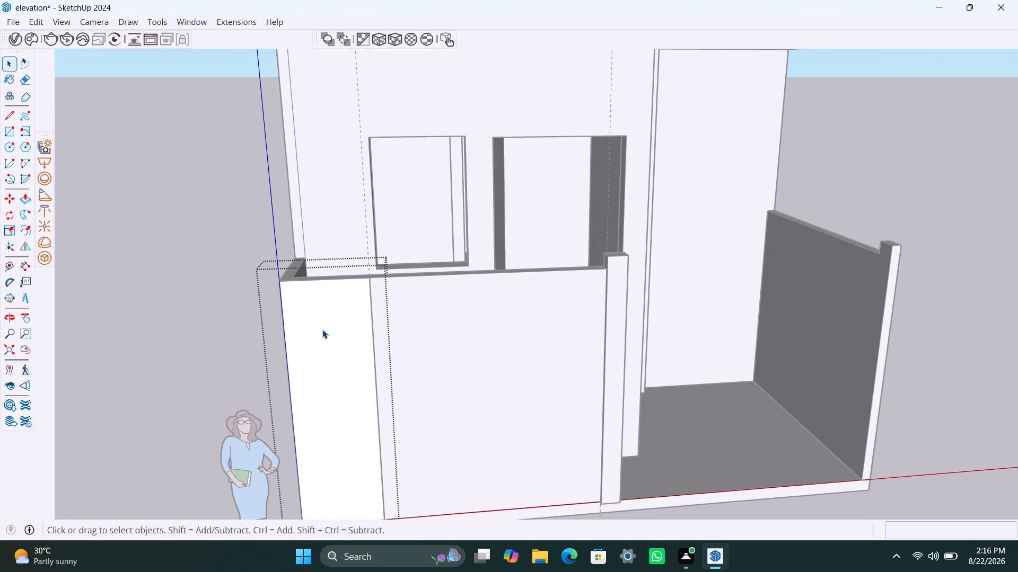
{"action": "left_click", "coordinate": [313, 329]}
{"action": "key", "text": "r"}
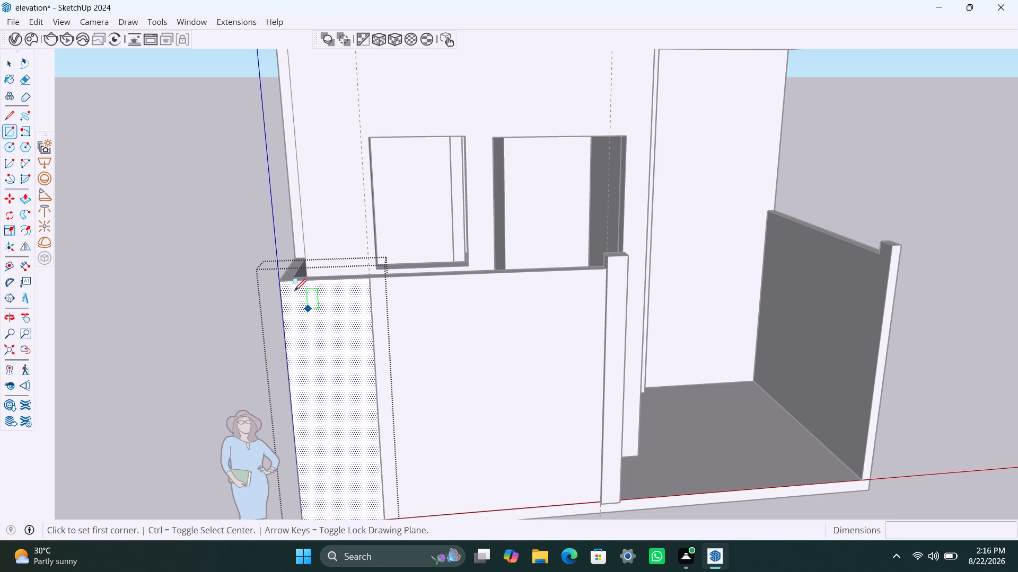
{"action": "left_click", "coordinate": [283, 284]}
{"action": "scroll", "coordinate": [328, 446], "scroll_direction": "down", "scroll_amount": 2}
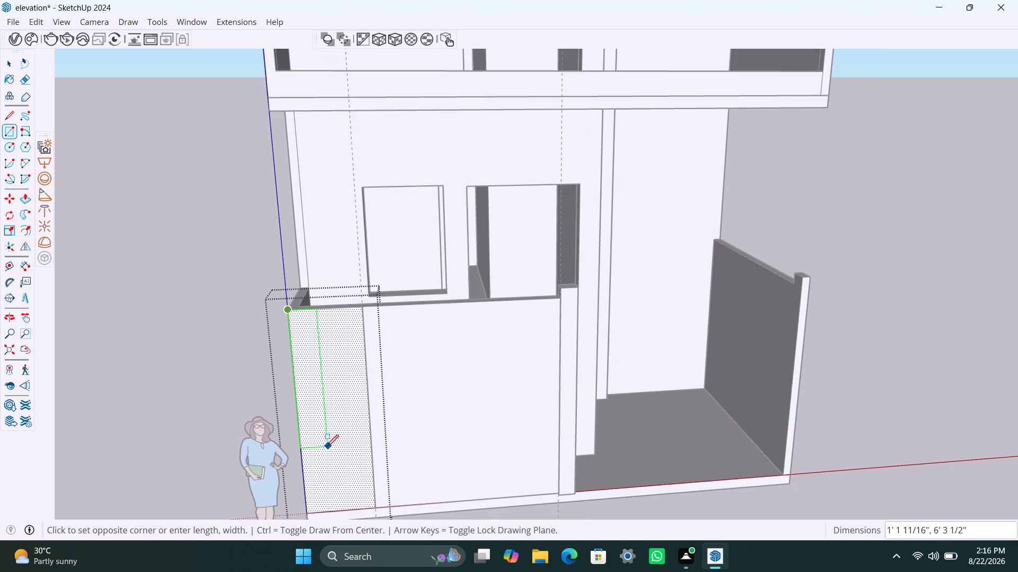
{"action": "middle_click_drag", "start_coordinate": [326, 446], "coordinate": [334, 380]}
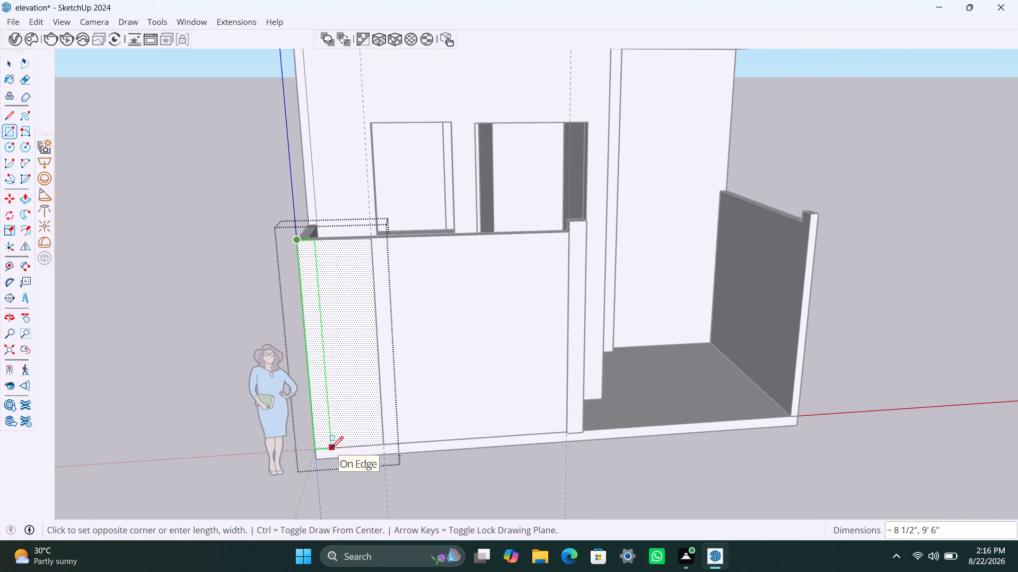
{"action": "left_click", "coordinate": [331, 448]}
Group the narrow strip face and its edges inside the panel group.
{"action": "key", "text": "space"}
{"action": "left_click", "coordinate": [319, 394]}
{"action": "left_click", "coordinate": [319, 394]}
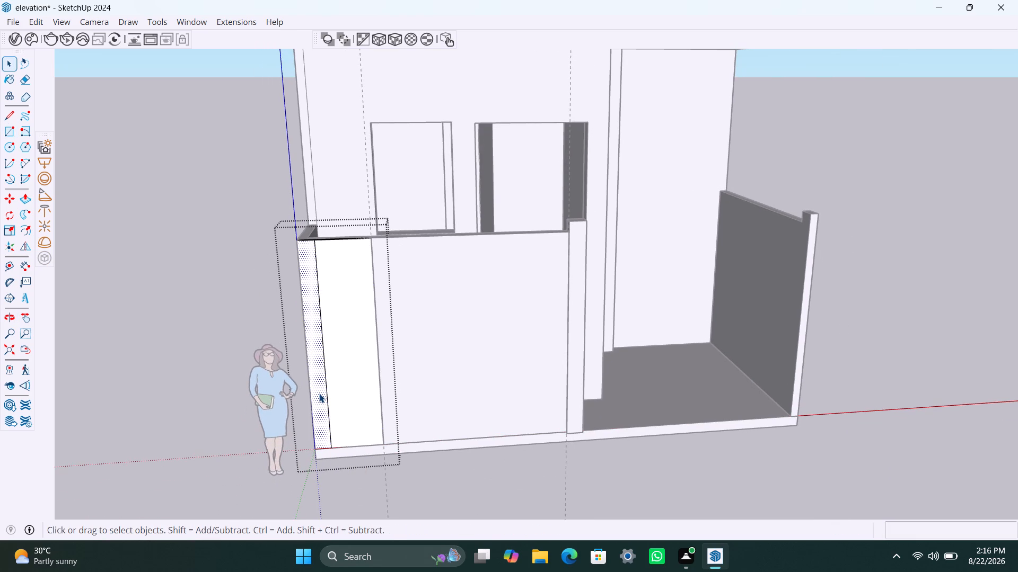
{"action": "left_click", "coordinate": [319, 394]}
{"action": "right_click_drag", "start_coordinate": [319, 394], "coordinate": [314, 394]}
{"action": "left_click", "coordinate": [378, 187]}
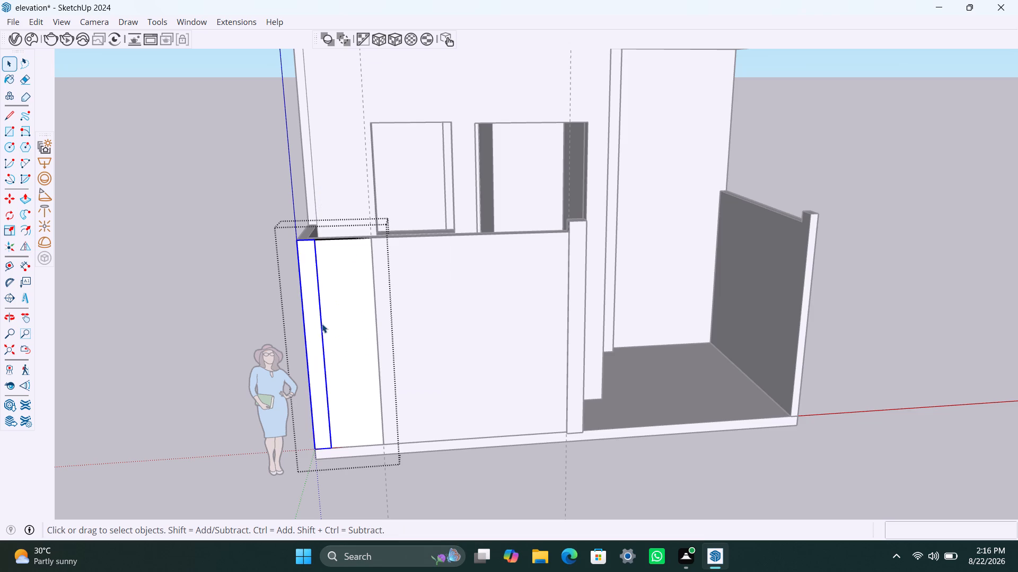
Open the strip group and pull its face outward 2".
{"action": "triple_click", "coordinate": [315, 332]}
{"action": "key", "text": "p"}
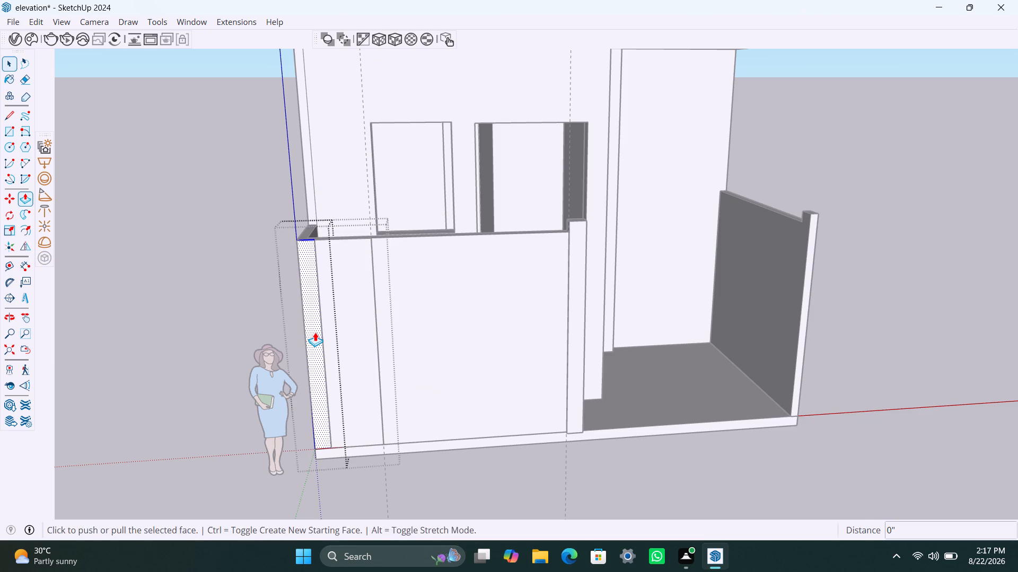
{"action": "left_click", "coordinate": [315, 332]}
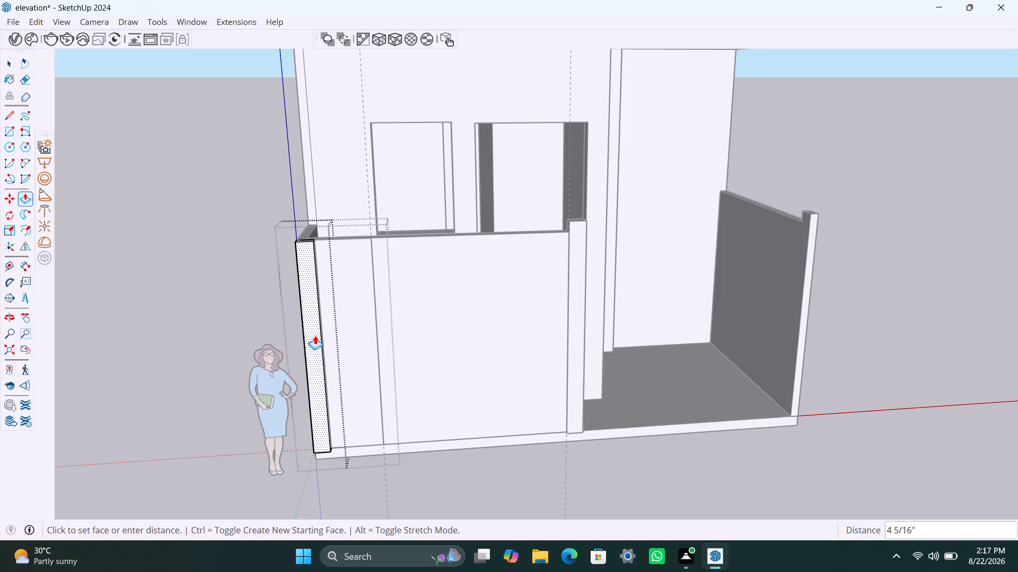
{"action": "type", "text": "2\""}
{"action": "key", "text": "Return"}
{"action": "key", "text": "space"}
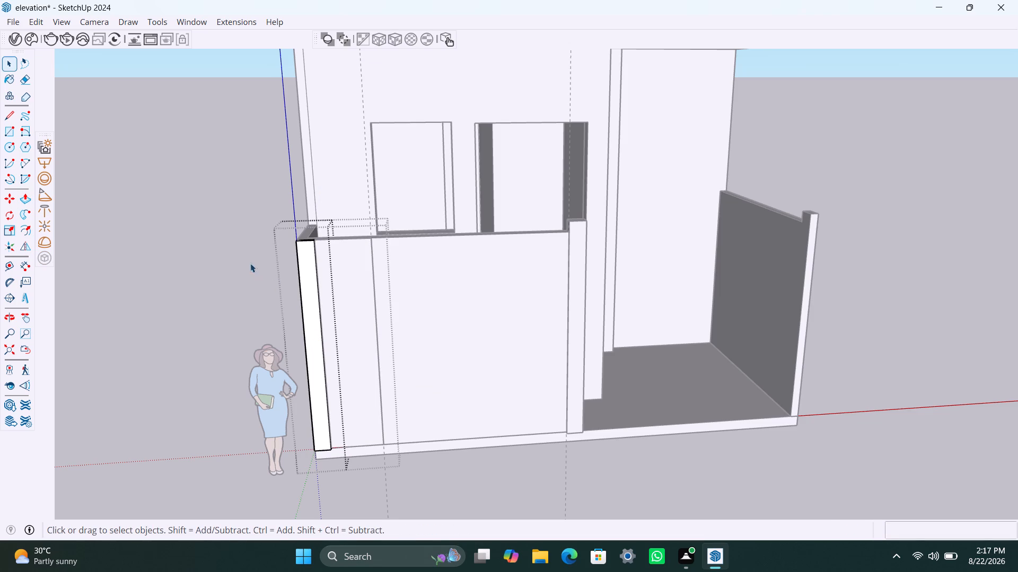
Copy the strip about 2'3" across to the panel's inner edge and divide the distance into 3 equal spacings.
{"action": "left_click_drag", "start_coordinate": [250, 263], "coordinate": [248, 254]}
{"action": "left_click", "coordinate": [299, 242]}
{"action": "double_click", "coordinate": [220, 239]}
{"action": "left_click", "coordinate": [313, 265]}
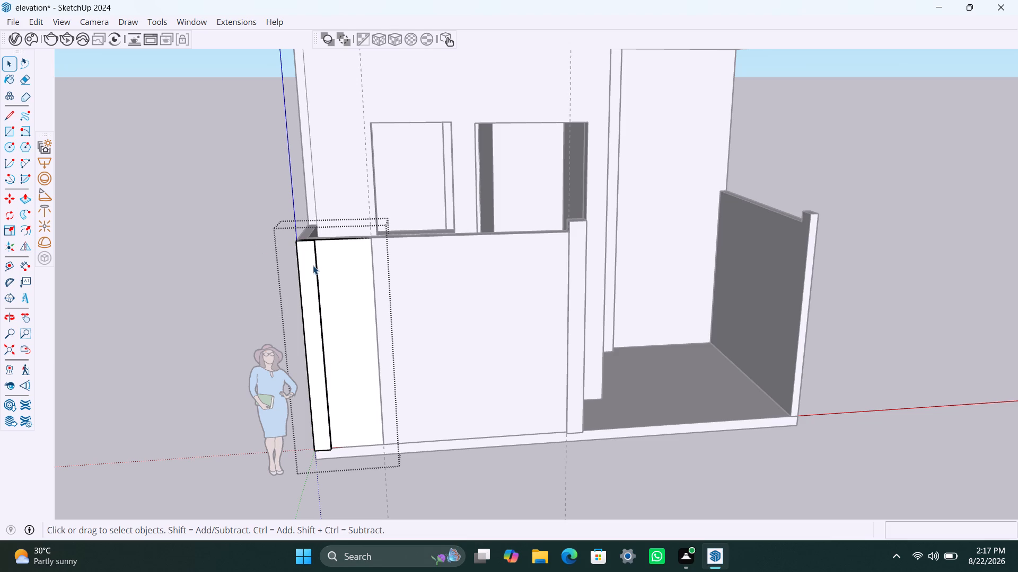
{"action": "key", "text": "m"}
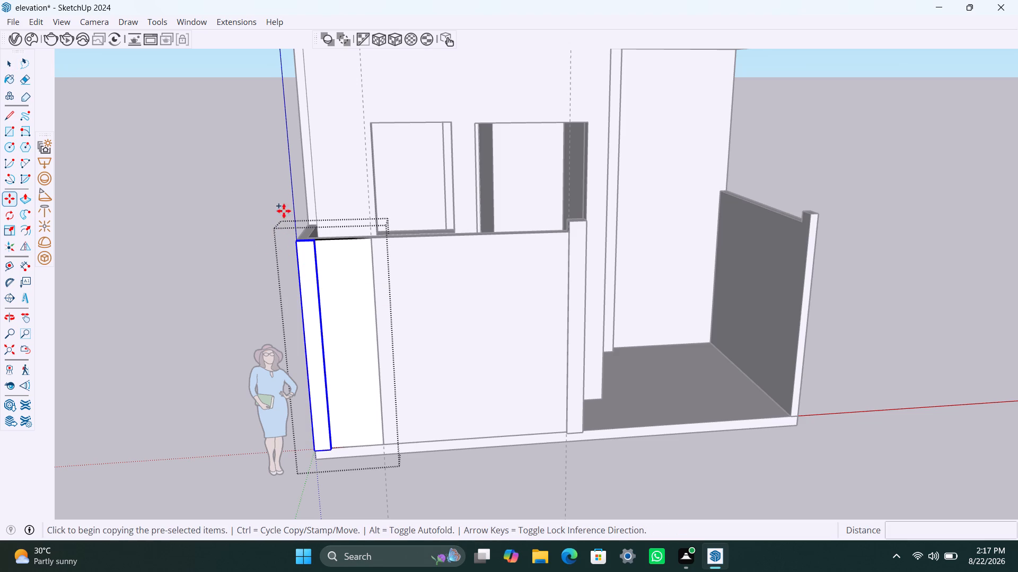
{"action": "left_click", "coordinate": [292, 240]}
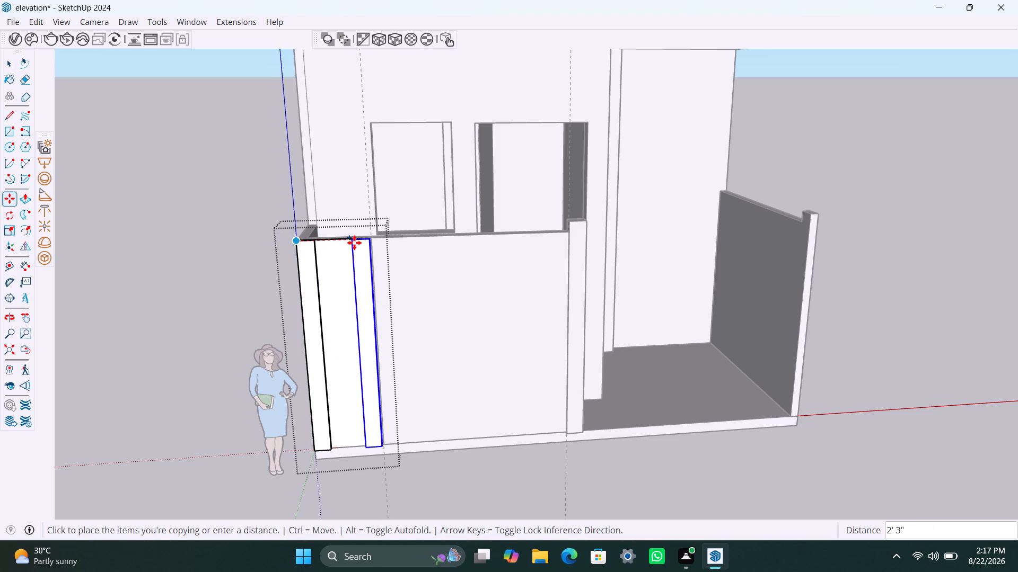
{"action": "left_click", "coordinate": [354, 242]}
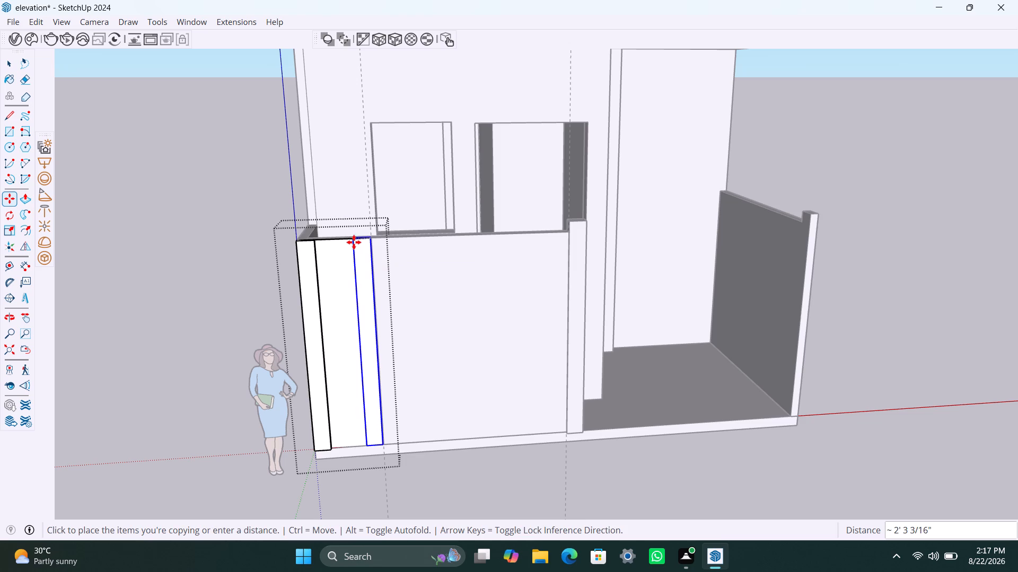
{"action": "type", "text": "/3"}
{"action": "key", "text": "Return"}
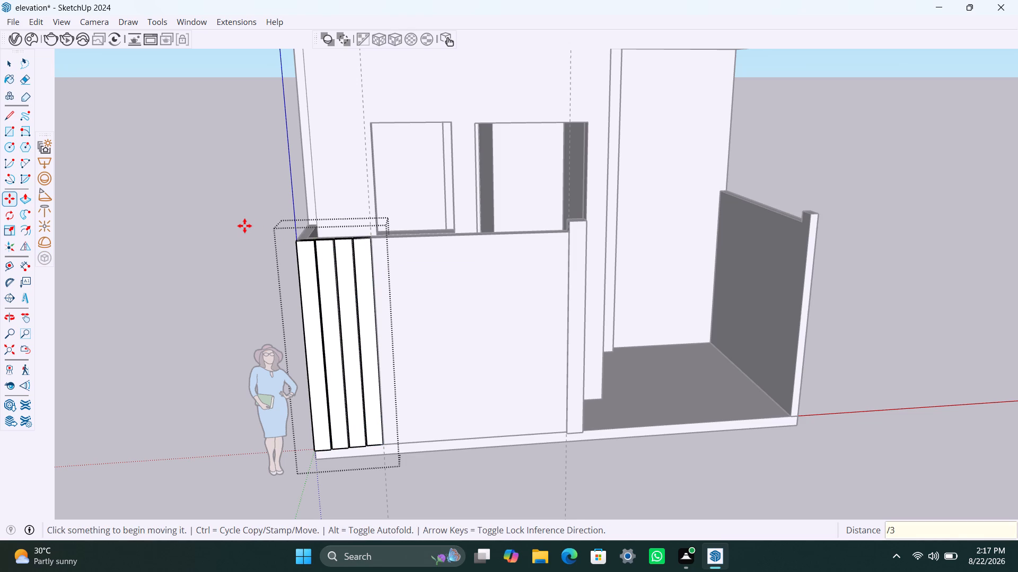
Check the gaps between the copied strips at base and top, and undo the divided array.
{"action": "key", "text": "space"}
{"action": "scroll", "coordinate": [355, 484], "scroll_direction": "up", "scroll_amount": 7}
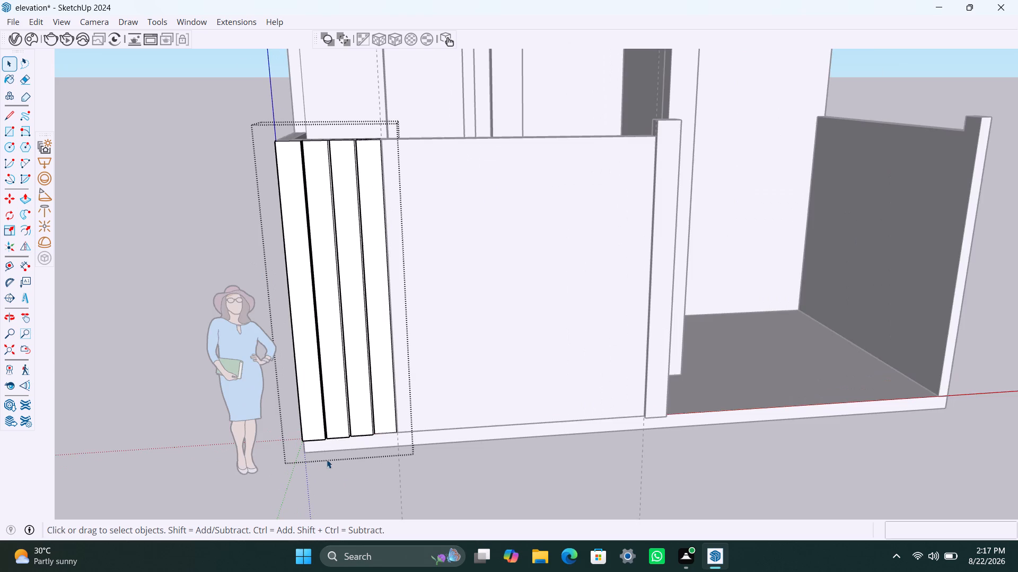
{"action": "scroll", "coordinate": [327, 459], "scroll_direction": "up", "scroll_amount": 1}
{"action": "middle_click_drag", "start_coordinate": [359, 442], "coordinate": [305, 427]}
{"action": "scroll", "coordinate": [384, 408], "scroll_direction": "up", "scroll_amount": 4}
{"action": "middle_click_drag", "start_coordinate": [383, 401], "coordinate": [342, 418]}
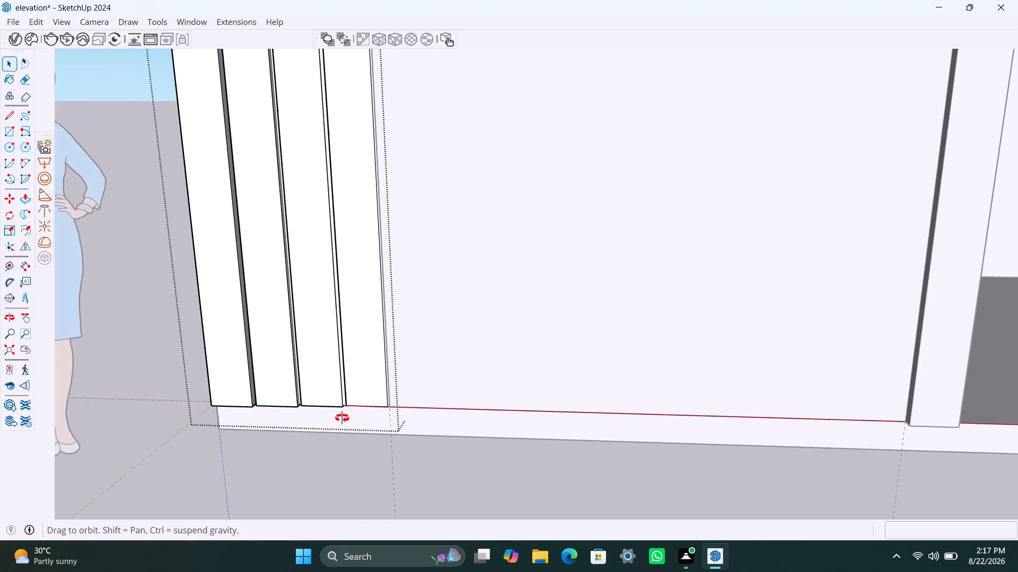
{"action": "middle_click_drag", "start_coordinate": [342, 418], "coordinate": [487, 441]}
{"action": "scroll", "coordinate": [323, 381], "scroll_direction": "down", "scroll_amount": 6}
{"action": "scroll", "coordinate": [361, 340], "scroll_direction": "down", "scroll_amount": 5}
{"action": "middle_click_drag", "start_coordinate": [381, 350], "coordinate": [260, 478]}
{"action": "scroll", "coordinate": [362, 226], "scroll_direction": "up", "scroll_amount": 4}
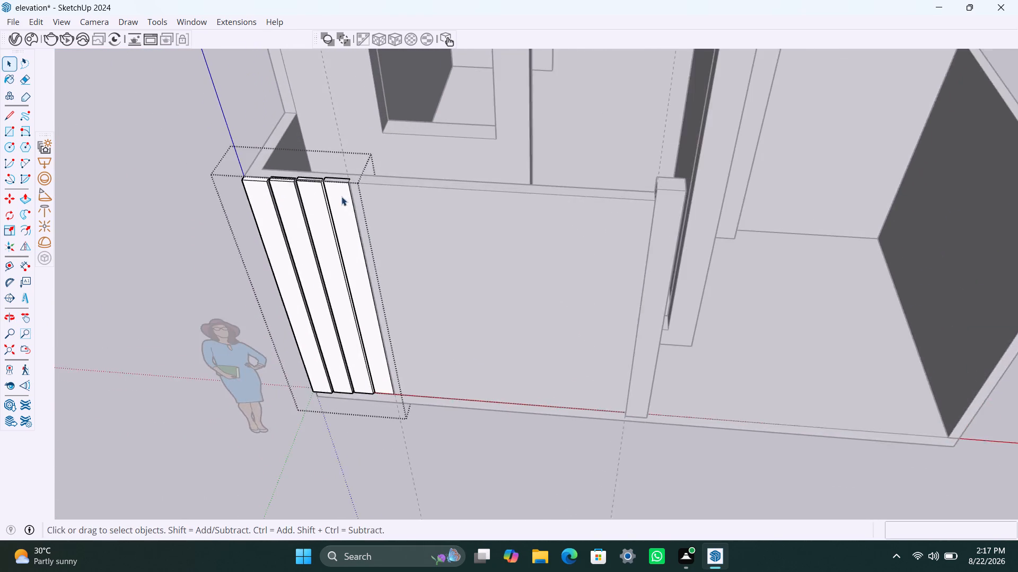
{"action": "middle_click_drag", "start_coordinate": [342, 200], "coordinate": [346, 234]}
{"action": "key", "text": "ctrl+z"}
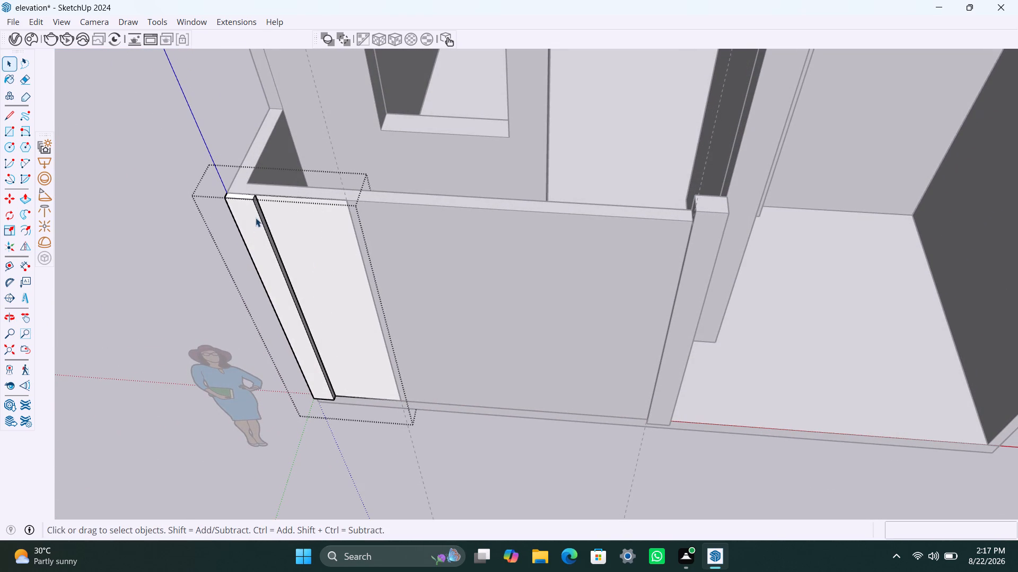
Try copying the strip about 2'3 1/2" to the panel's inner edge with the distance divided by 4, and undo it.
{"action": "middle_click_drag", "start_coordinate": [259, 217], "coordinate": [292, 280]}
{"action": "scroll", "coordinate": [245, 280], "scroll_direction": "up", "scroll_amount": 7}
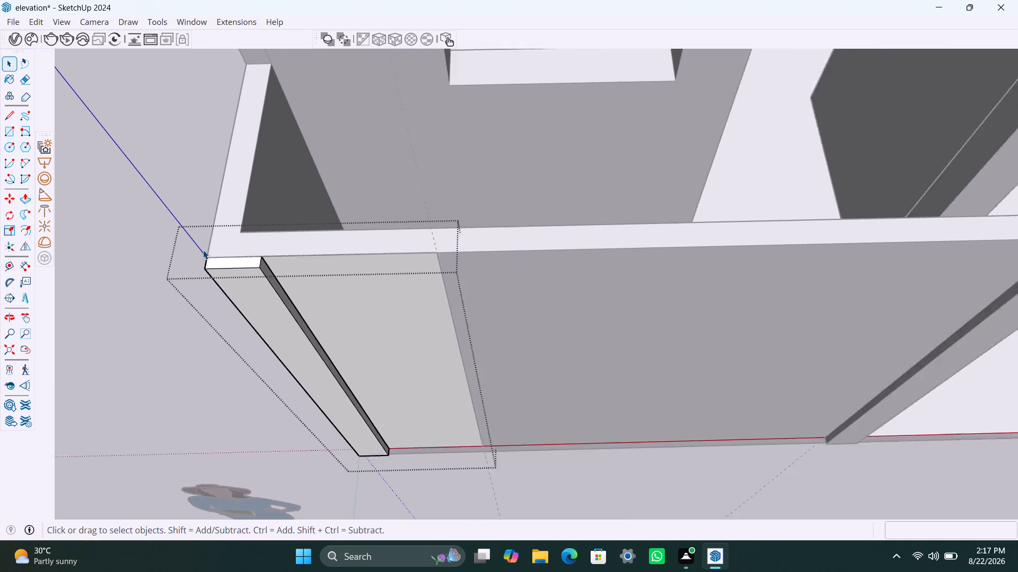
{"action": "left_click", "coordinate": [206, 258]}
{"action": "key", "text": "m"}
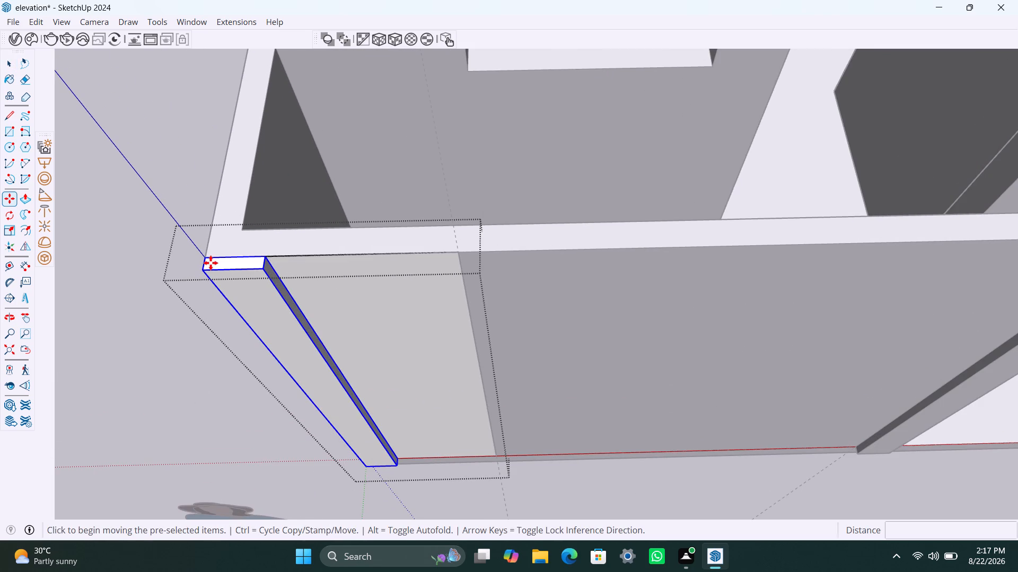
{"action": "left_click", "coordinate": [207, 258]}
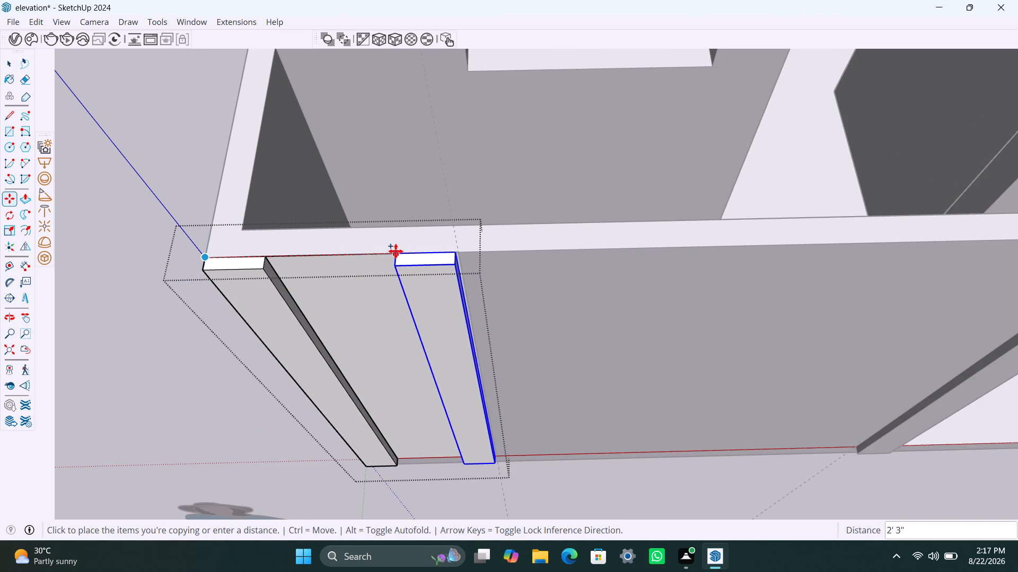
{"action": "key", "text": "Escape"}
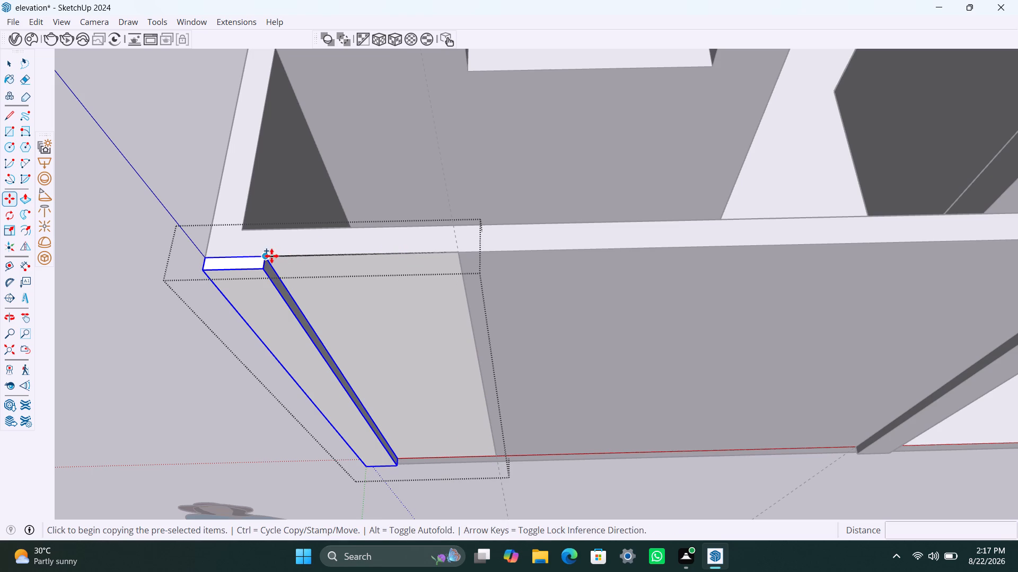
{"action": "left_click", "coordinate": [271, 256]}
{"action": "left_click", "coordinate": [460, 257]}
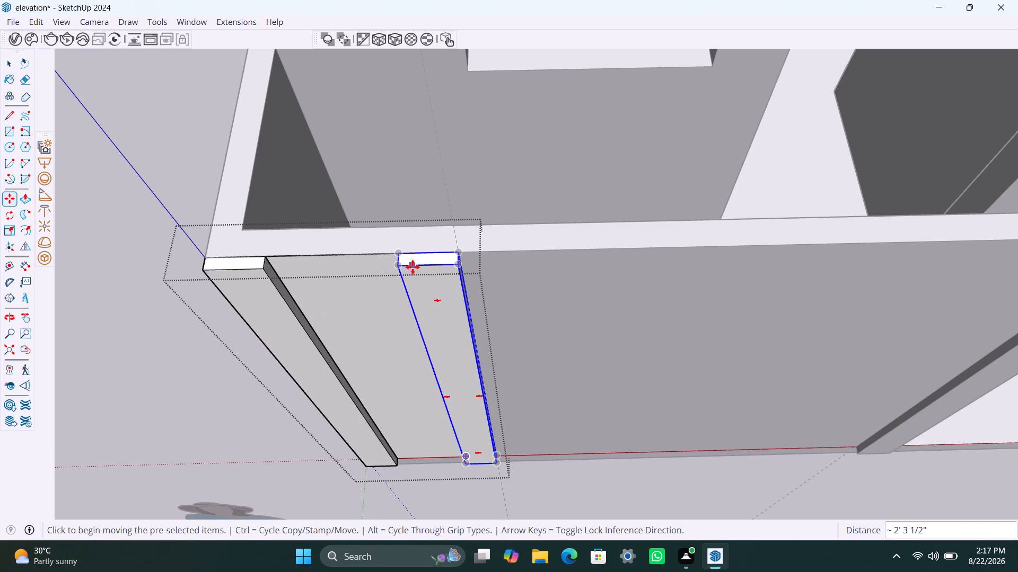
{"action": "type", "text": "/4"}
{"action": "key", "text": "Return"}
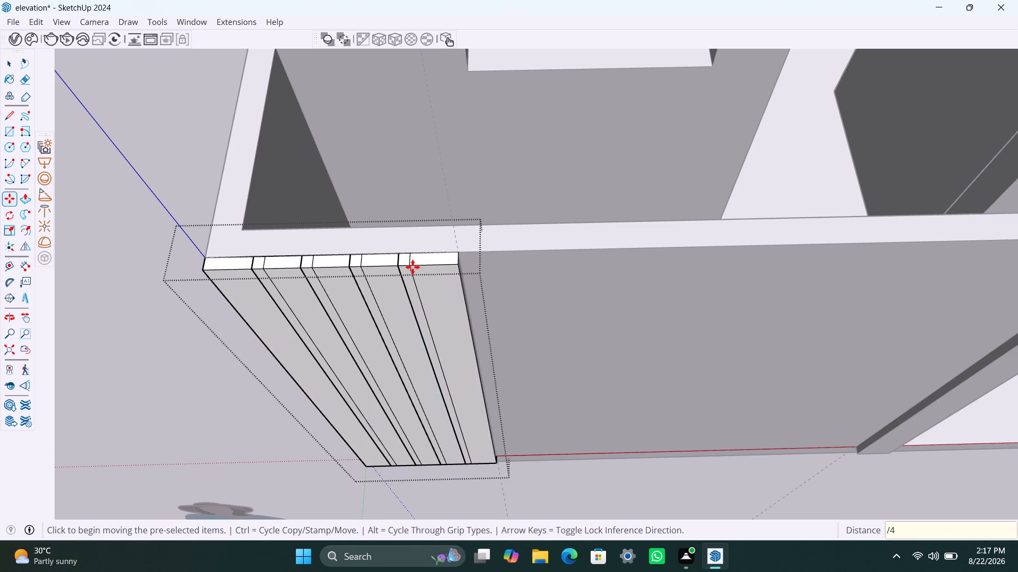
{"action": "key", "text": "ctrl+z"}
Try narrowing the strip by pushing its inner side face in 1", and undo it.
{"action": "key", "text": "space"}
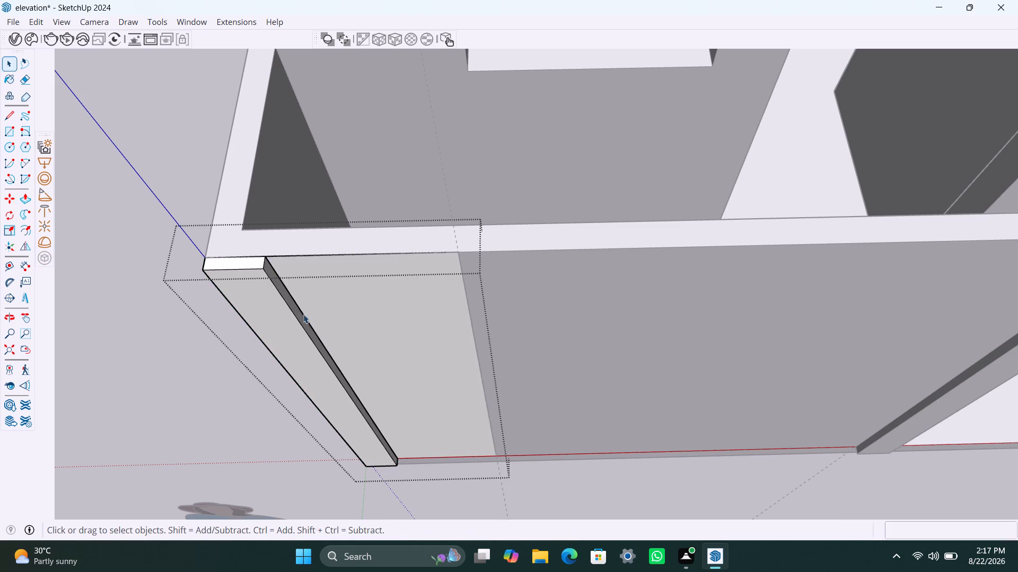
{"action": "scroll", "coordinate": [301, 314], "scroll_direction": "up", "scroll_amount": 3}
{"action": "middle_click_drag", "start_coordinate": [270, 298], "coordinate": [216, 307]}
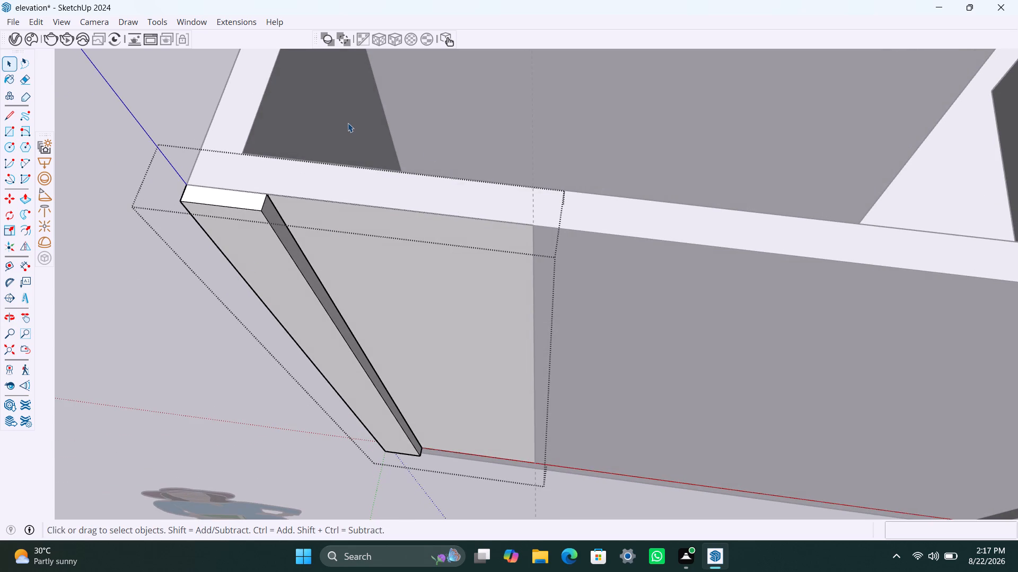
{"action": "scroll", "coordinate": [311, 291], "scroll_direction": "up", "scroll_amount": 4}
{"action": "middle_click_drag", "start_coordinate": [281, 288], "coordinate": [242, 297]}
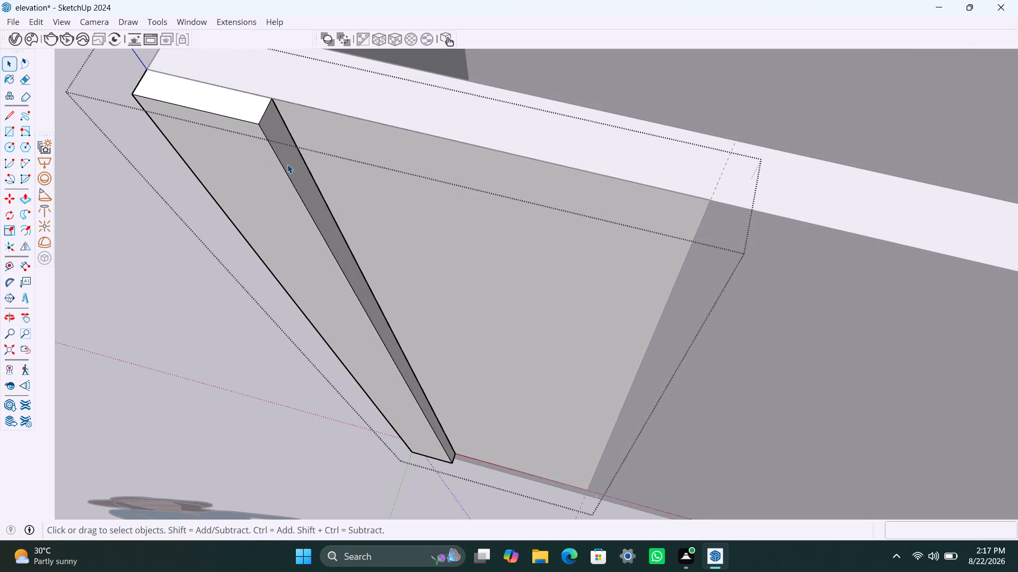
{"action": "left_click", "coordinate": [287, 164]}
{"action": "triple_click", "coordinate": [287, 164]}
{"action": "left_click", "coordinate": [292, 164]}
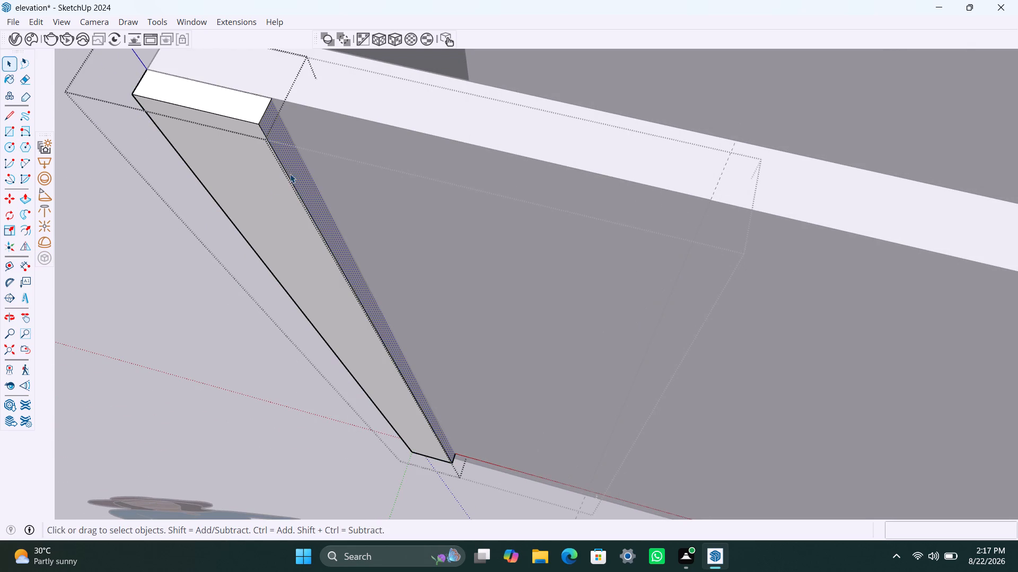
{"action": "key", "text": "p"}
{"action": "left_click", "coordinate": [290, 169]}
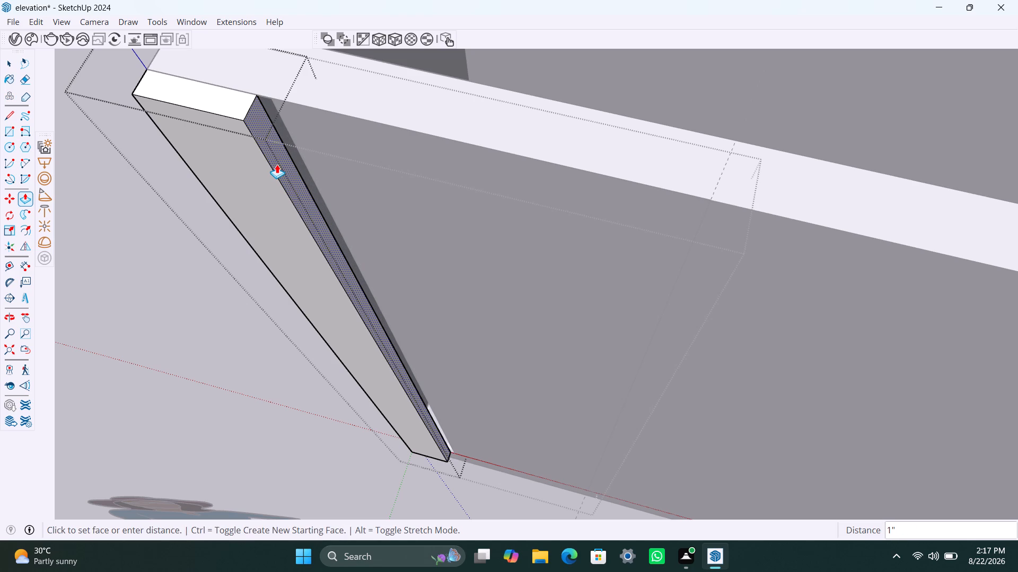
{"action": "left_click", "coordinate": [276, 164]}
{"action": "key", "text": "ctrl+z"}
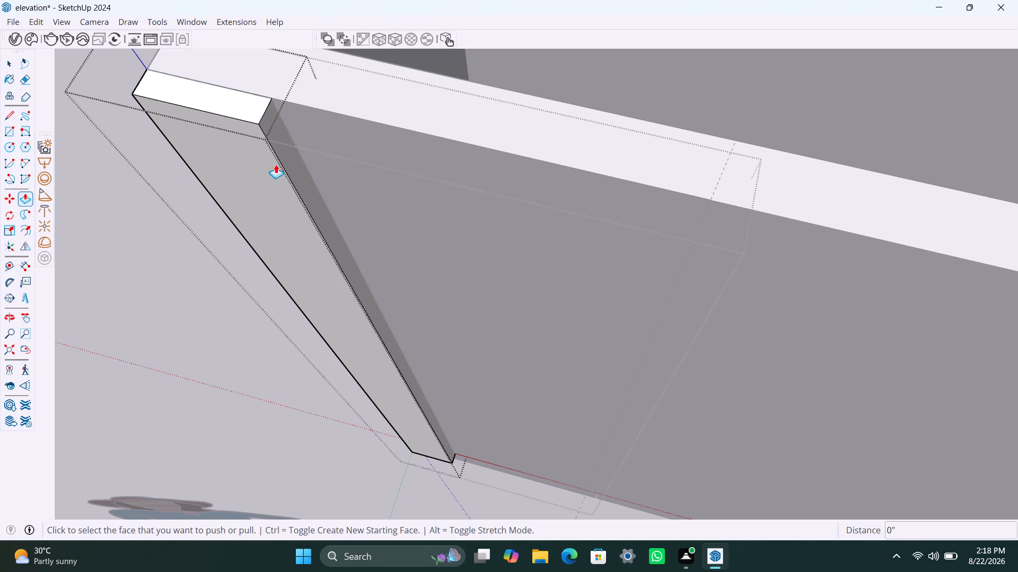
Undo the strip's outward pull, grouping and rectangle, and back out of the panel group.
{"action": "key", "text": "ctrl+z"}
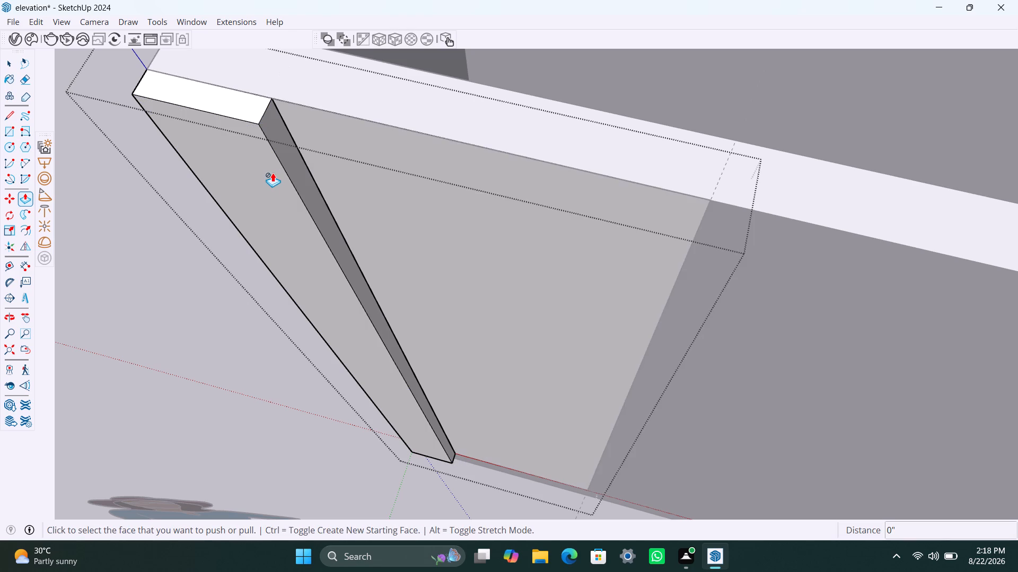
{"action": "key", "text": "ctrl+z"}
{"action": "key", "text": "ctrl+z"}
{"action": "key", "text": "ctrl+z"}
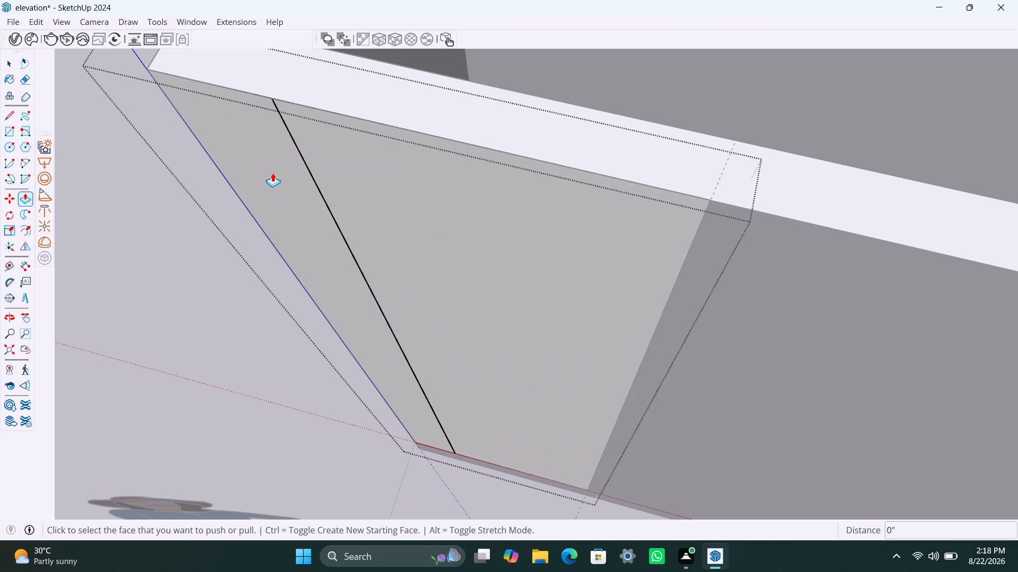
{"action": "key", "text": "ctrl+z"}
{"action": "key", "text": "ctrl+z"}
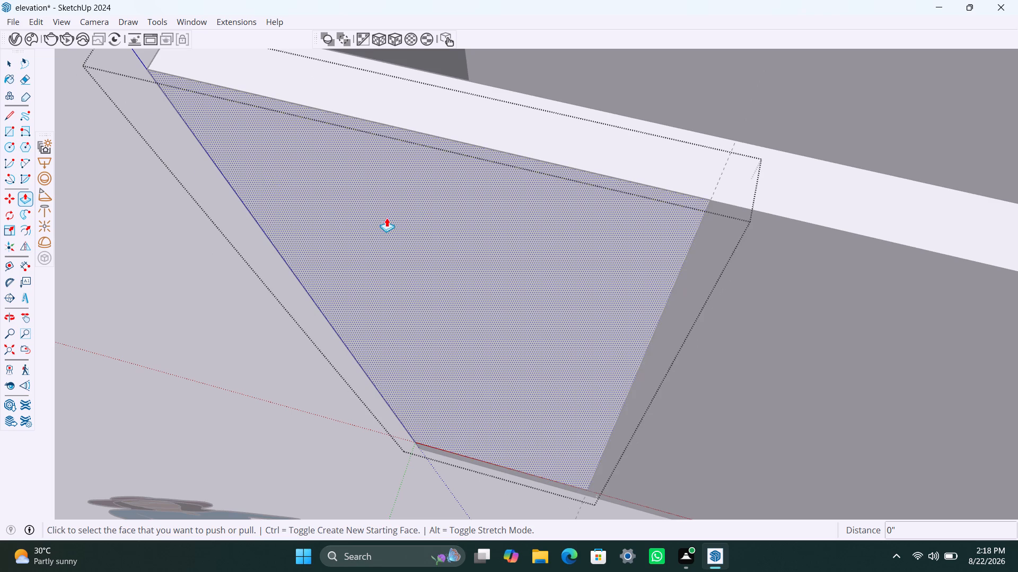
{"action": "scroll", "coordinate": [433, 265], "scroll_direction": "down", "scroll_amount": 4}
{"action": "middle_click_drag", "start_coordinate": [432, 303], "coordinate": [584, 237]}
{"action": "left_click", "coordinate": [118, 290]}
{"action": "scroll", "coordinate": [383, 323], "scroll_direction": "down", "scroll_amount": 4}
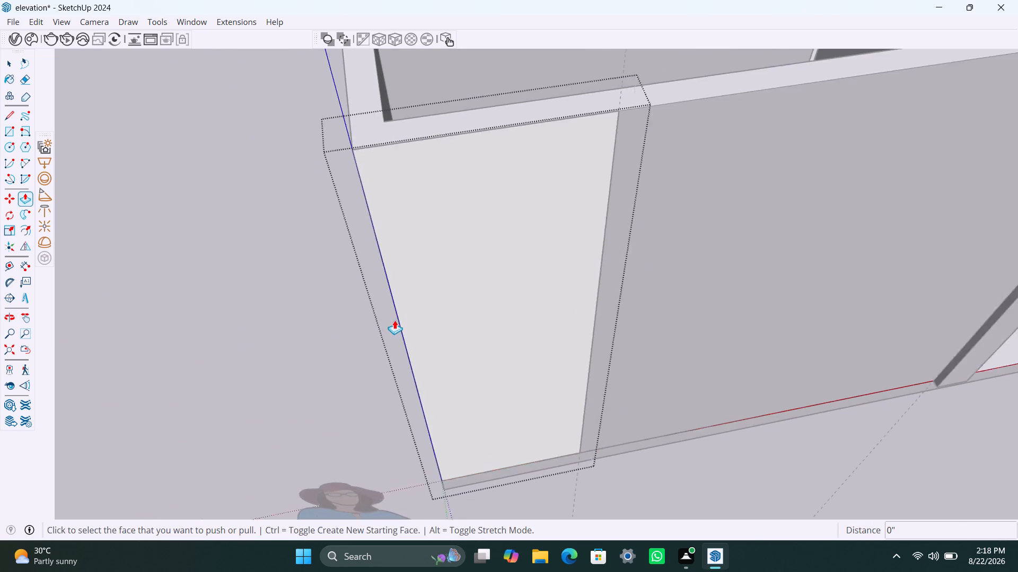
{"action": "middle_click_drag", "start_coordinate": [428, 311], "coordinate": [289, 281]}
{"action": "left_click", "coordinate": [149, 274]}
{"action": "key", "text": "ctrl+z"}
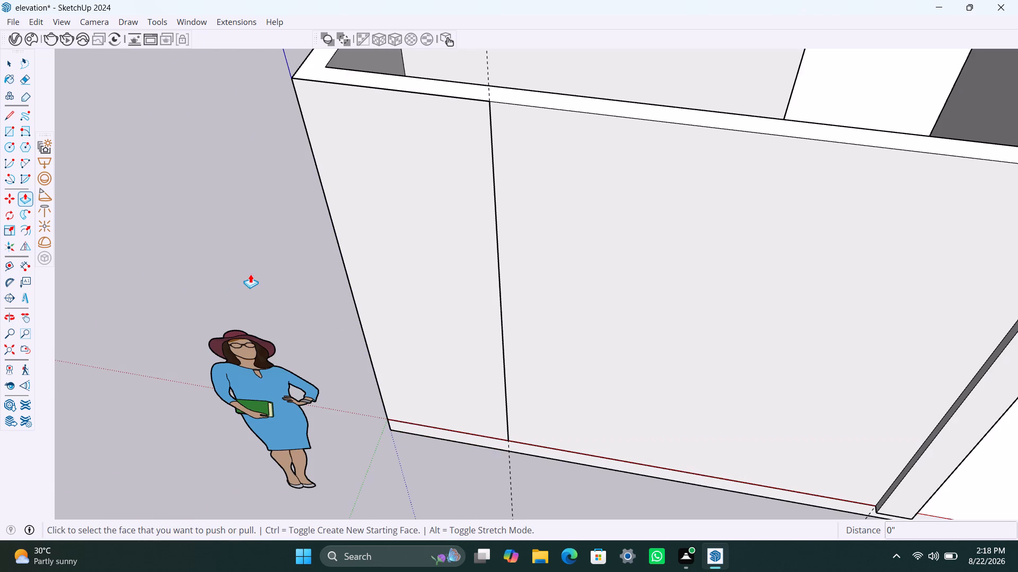
Undo the previous panel grouping, redraw the 9'6" by 3' rectangle at the front wall's outer end, and group it.
{"action": "key", "text": "ctrl+z"}
{"action": "key", "text": "r"}
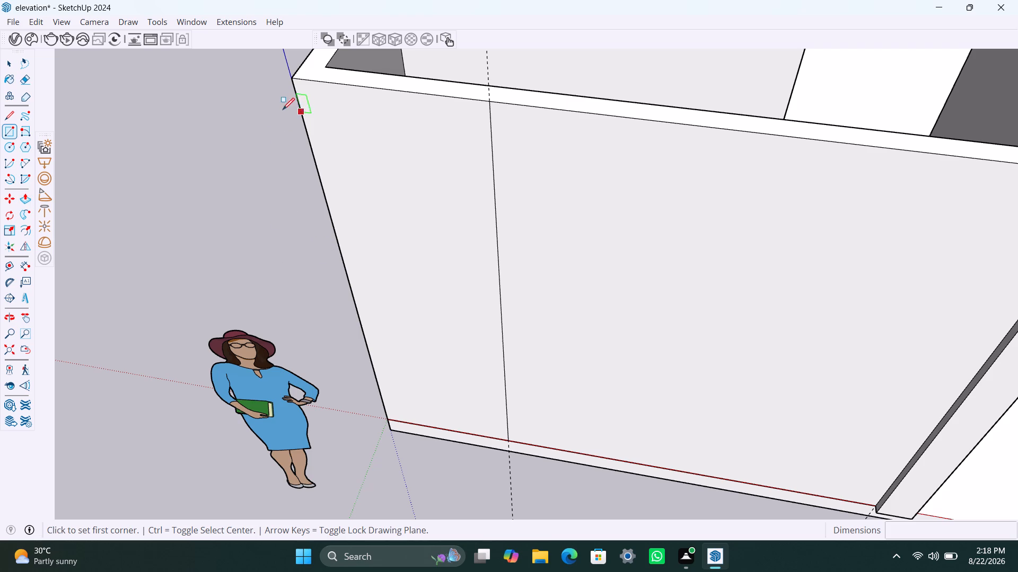
{"action": "left_click", "coordinate": [295, 81]}
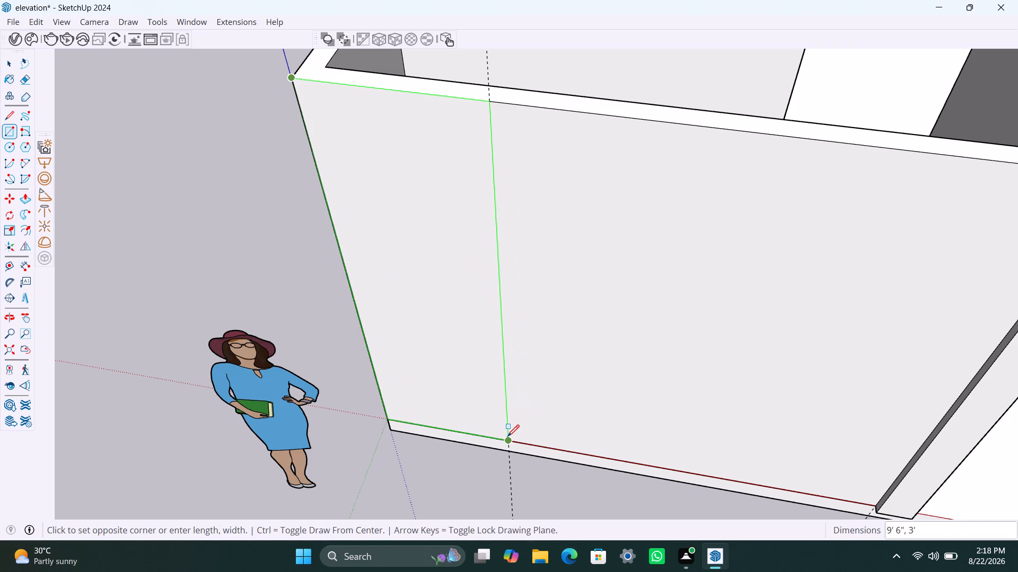
{"action": "left_click", "coordinate": [508, 437]}
{"action": "key", "text": "space"}
{"action": "left_click", "coordinate": [458, 373]}
{"action": "left_click", "coordinate": [458, 373]}
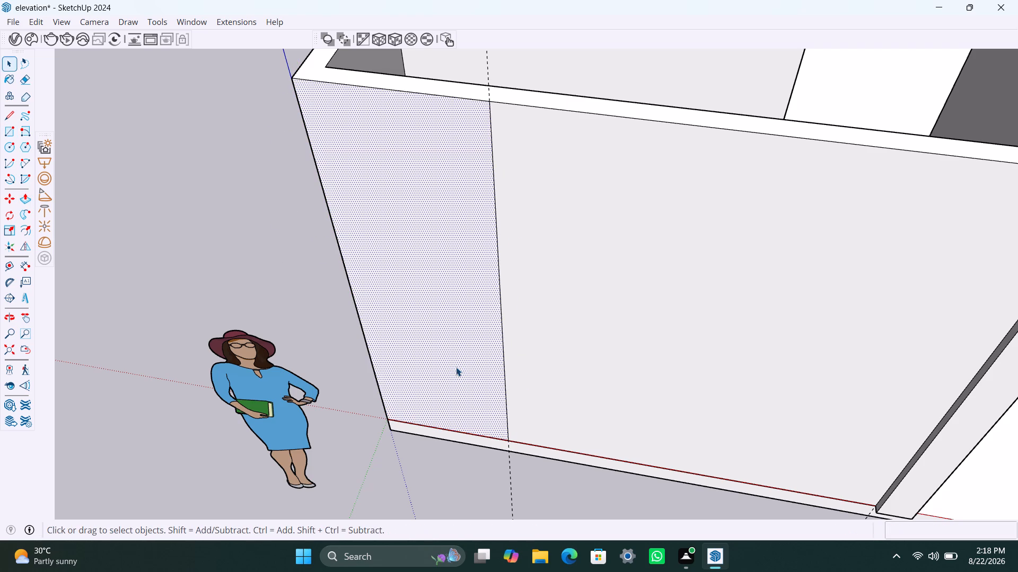
{"action": "left_click", "coordinate": [454, 367]}
{"action": "left_click", "coordinate": [454, 367]}
{"action": "right_click", "coordinate": [451, 367]}
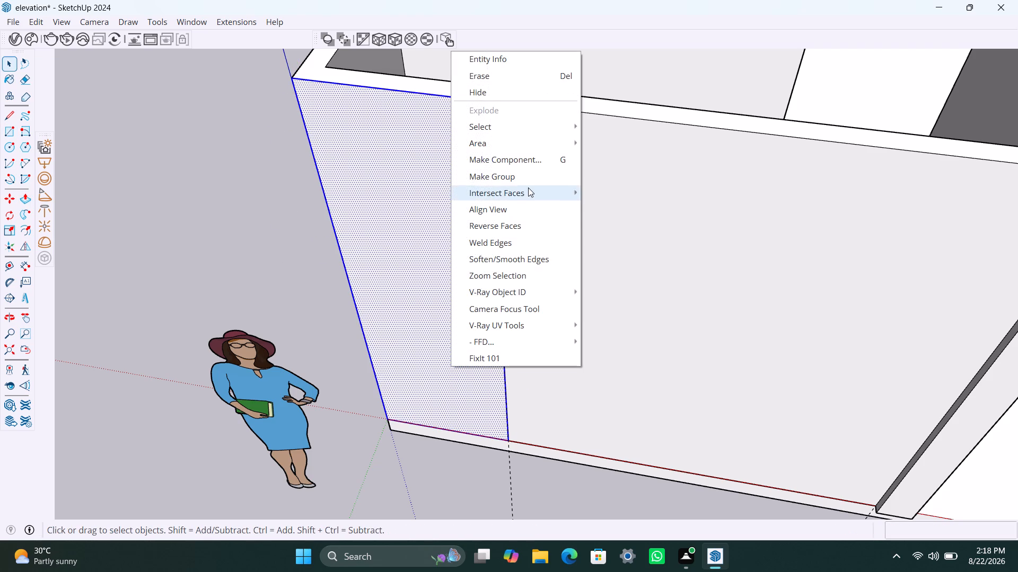
{"action": "left_click", "coordinate": [527, 182]}
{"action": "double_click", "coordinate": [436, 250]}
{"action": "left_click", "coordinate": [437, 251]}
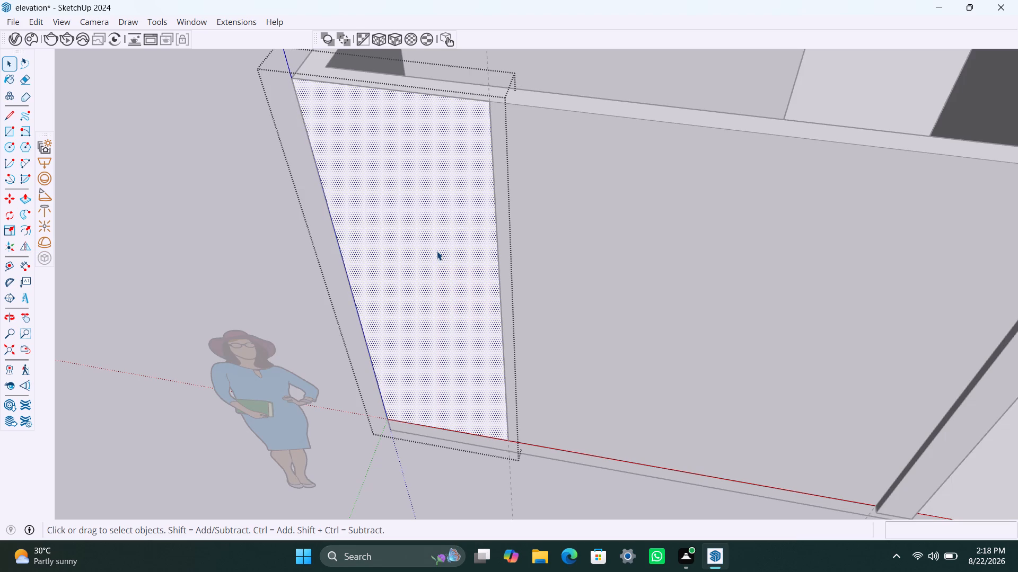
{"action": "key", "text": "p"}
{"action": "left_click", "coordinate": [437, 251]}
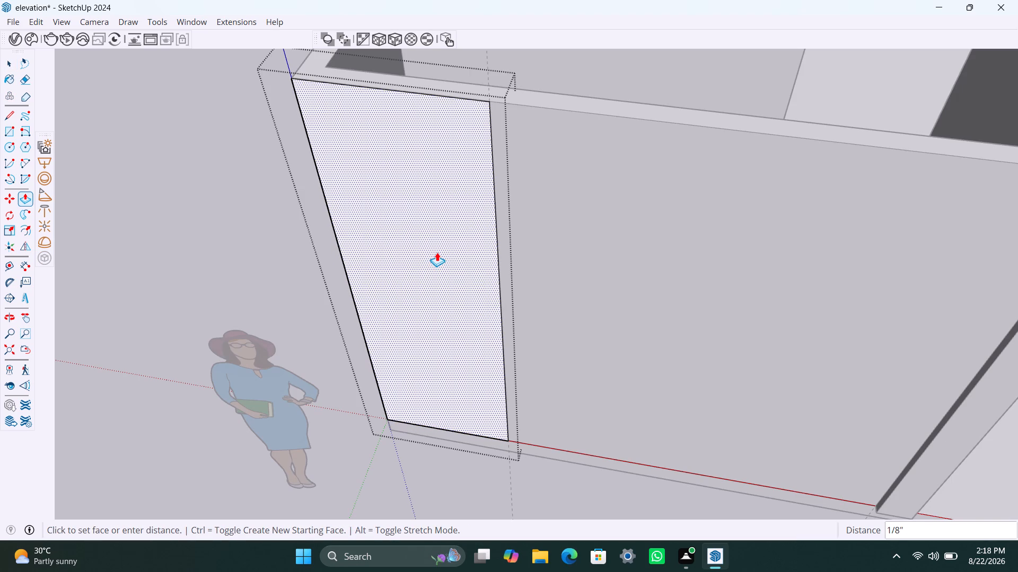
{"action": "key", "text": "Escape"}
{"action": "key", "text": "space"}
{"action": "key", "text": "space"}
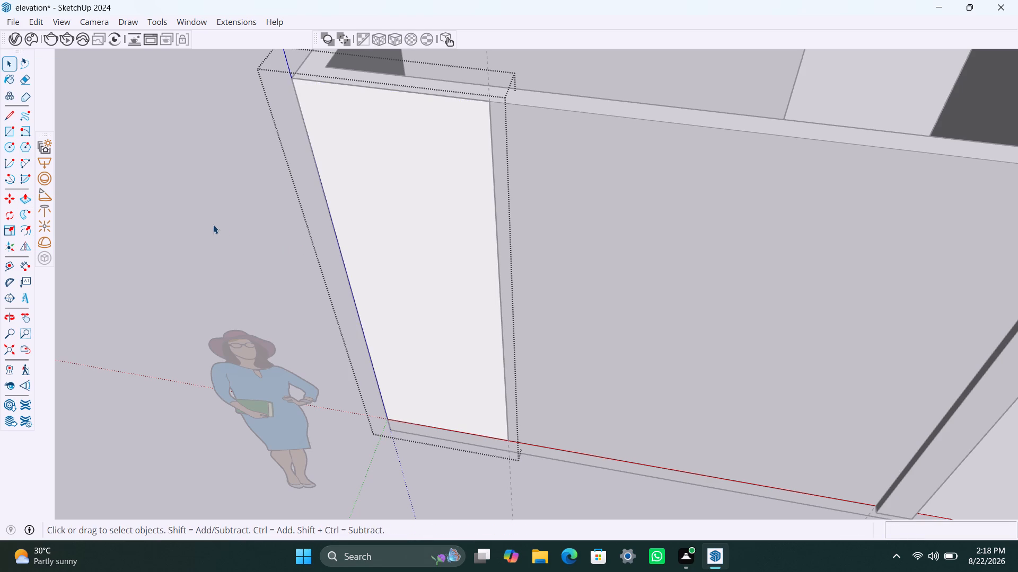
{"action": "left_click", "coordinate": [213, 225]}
Draw a full-height strip rectangle about 6 1/8" by 9'6" along the panel's outer edge and make it a group.
{"action": "key", "text": "r"}
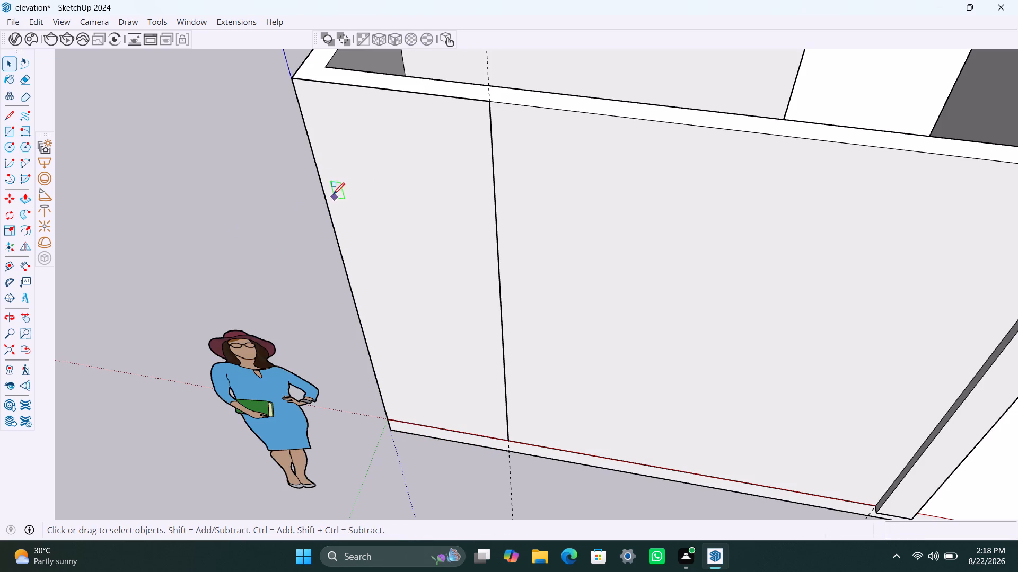
{"action": "left_click", "coordinate": [296, 79]}
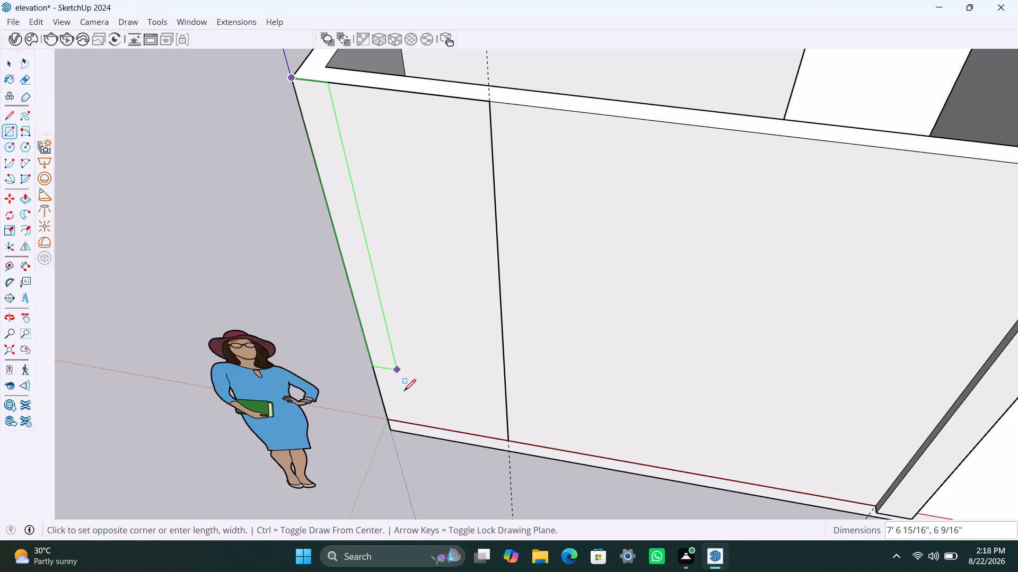
{"action": "left_click", "coordinate": [409, 421]}
{"action": "key", "text": "space"}
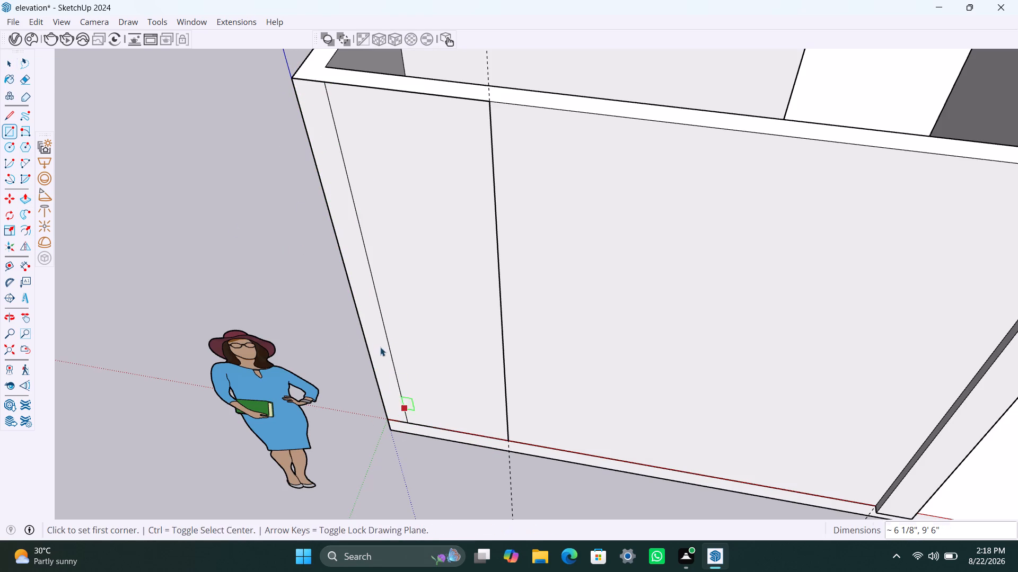
{"action": "key", "text": "Down"}
{"action": "left_click", "coordinate": [378, 330]}
{"action": "left_click", "coordinate": [378, 330]}
{"action": "left_click", "coordinate": [380, 330]}
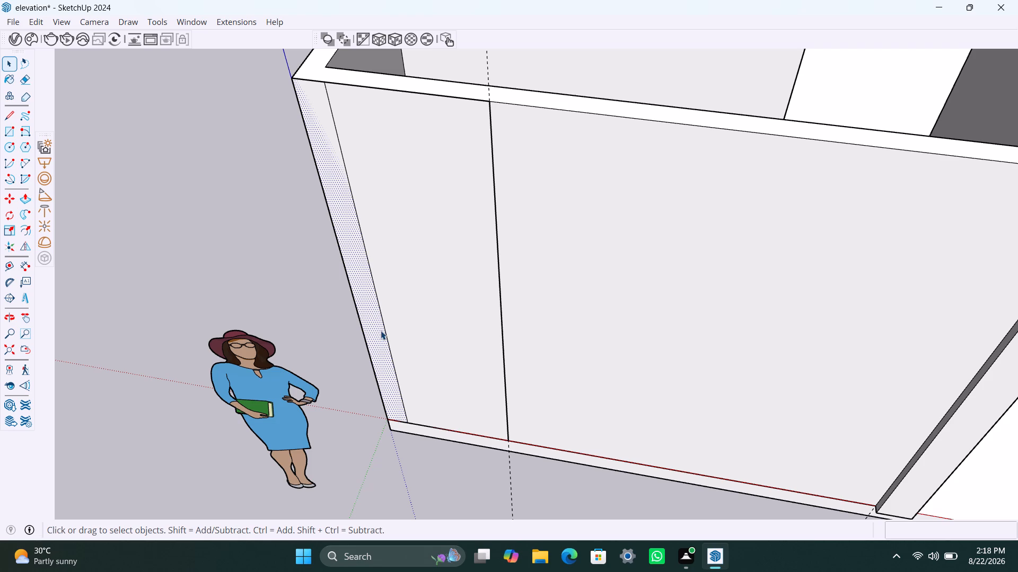
{"action": "double_click", "coordinate": [381, 330]}
{"action": "right_click", "coordinate": [380, 332]}
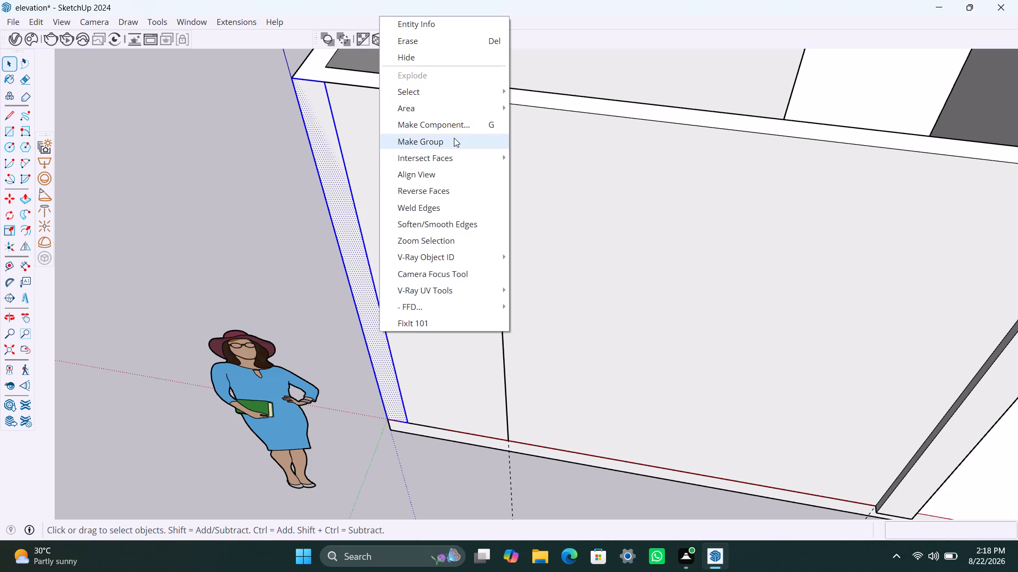
{"action": "left_click", "coordinate": [454, 138]}
Pull the strip's face outward 2" inside its group and leave the group.
{"action": "triple_click", "coordinate": [368, 299]}
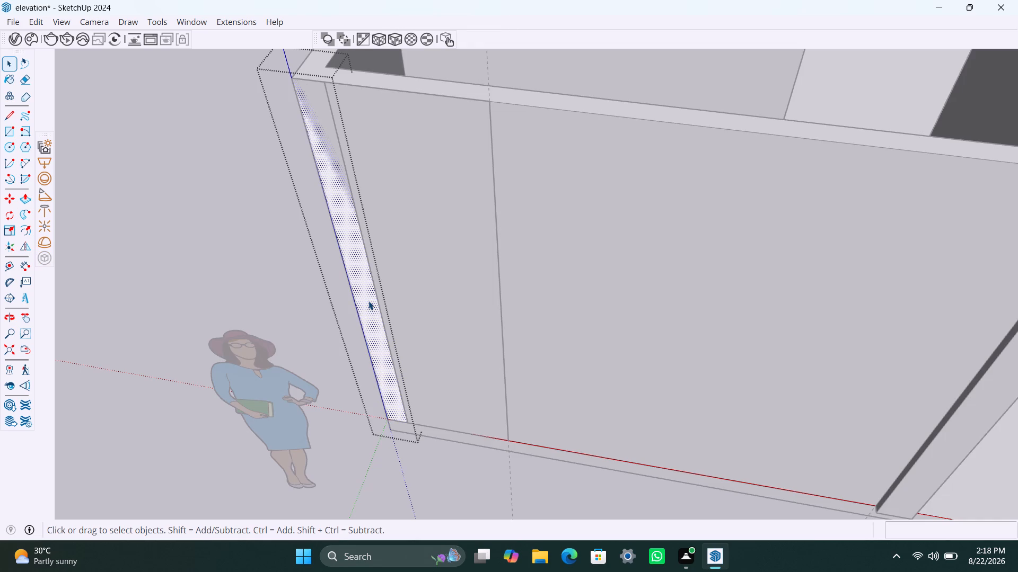
{"action": "key", "text": "p"}
{"action": "left_click", "coordinate": [368, 301]}
{"action": "key", "text": "2"}
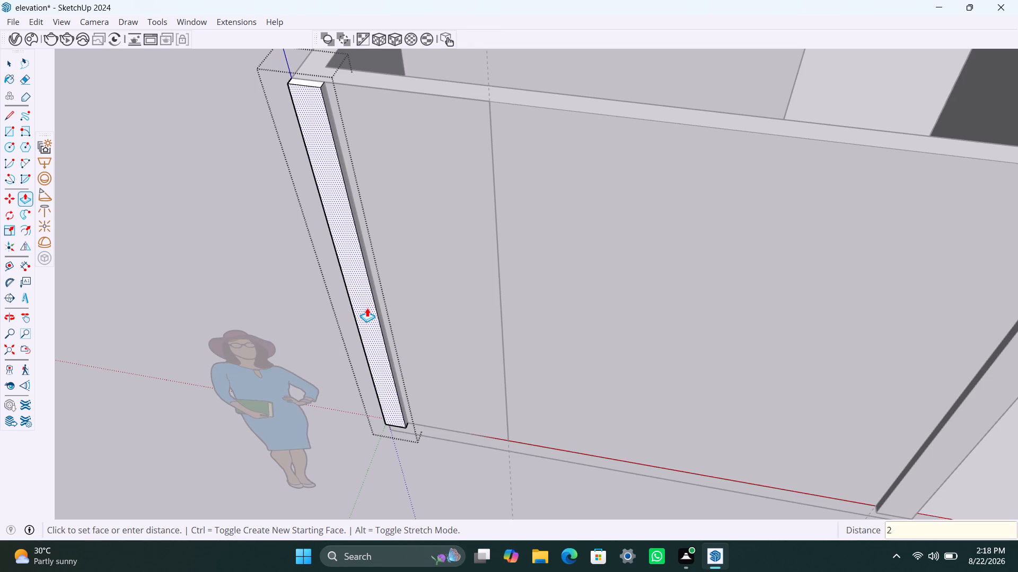
{"action": "key", "text": "BackSpace"}
{"action": "type", "text": "2\""}
{"action": "key", "text": "Return"}
{"action": "key", "text": "space"}
{"action": "left_click", "coordinate": [292, 272]}
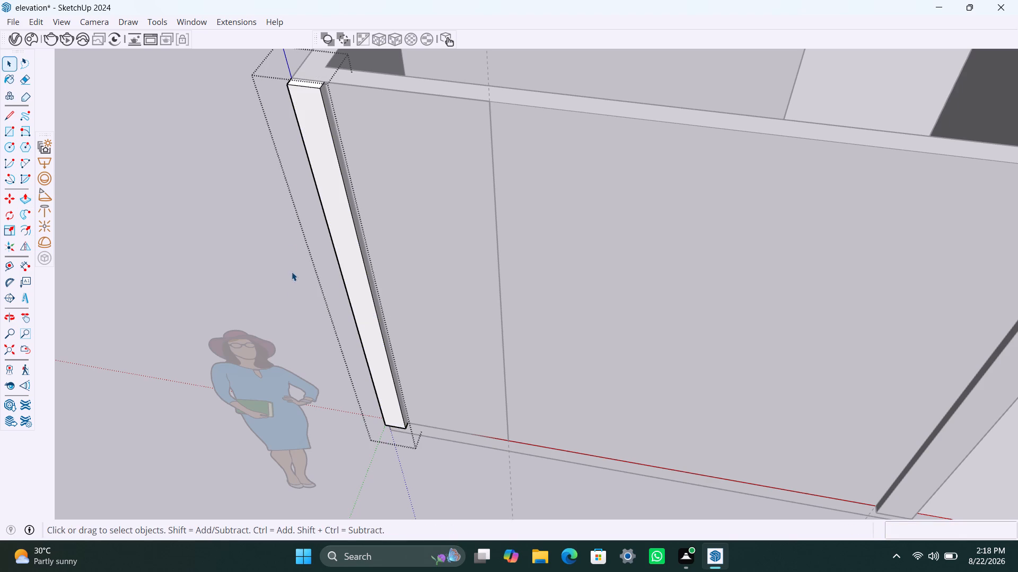
Copy the strip about 2'5 7/8" to the panel's inner edge, trying a division by 3 and settling on 4.
{"action": "scroll", "coordinate": [280, 184], "scroll_direction": "down", "scroll_amount": 3}
{"action": "middle_click_drag", "start_coordinate": [313, 252], "coordinate": [396, 245]}
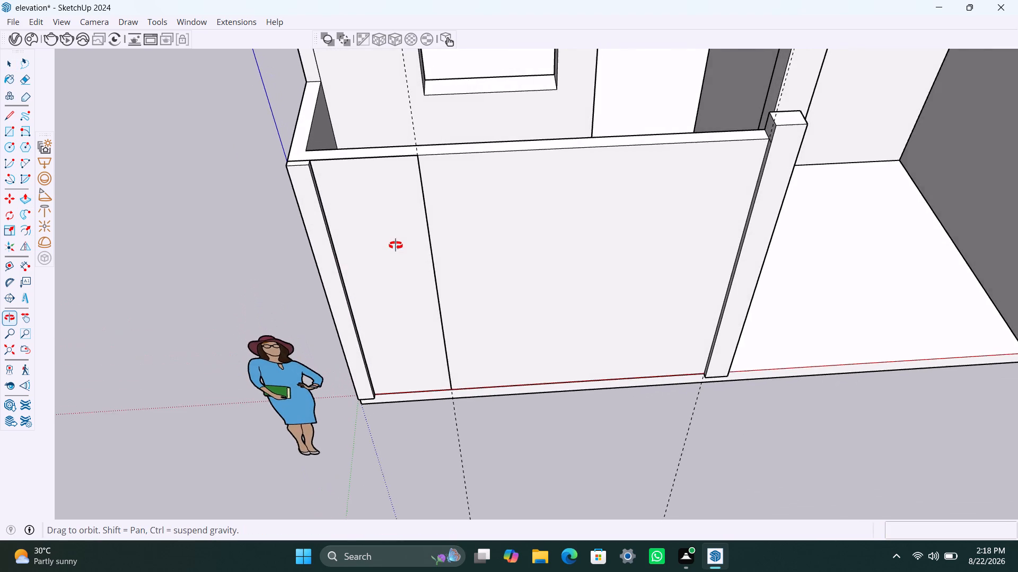
{"action": "middle_click_drag", "start_coordinate": [396, 245], "coordinate": [346, 237]}
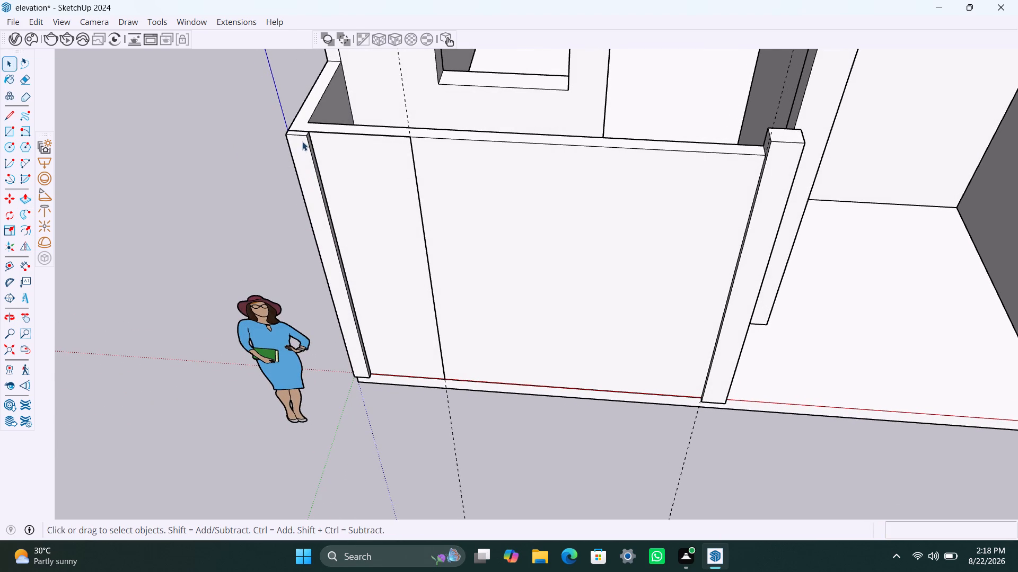
{"action": "left_click", "coordinate": [302, 141]}
{"action": "key", "text": "m"}
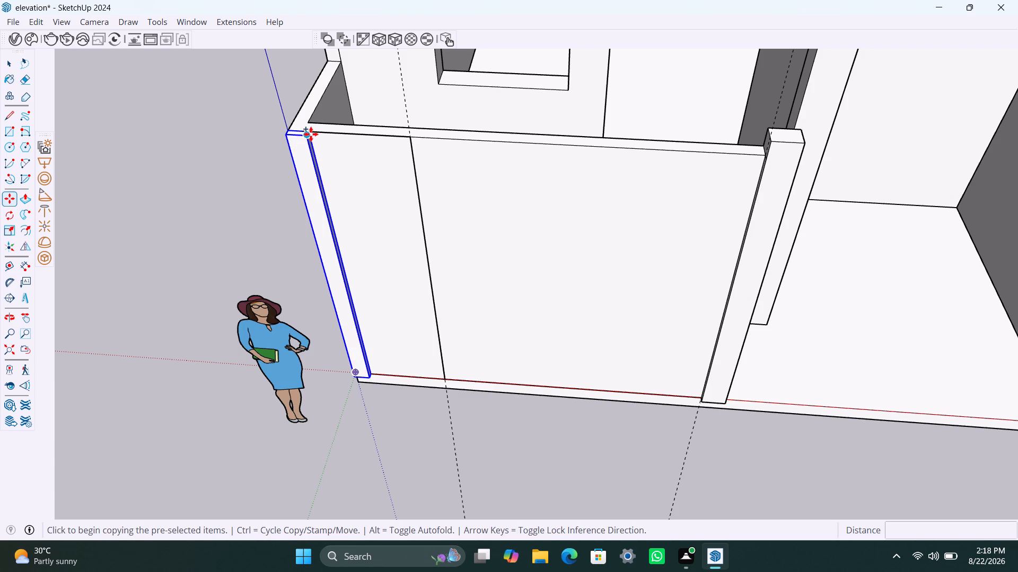
{"action": "left_click", "coordinate": [311, 133]}
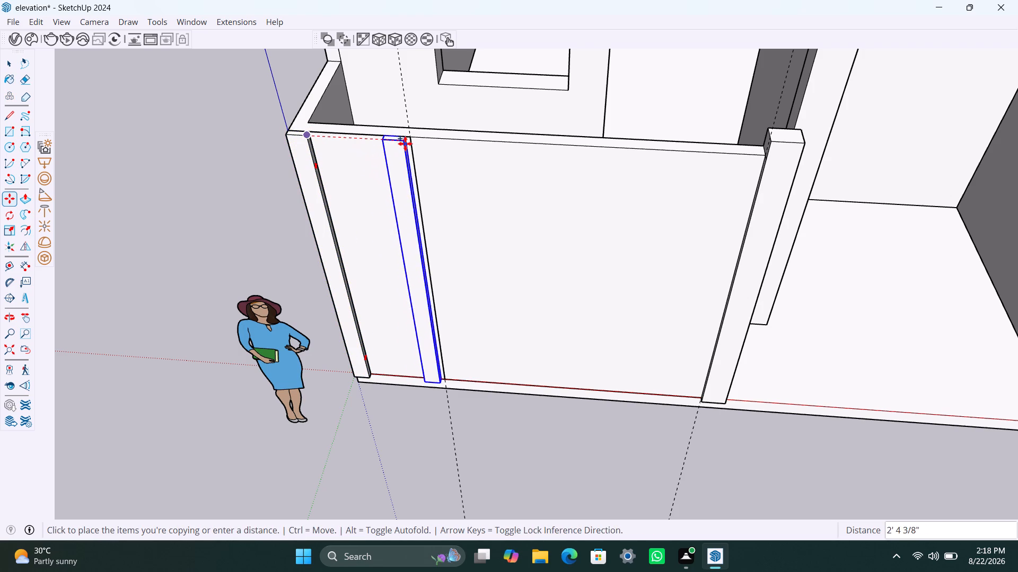
{"action": "left_click", "coordinate": [407, 144]}
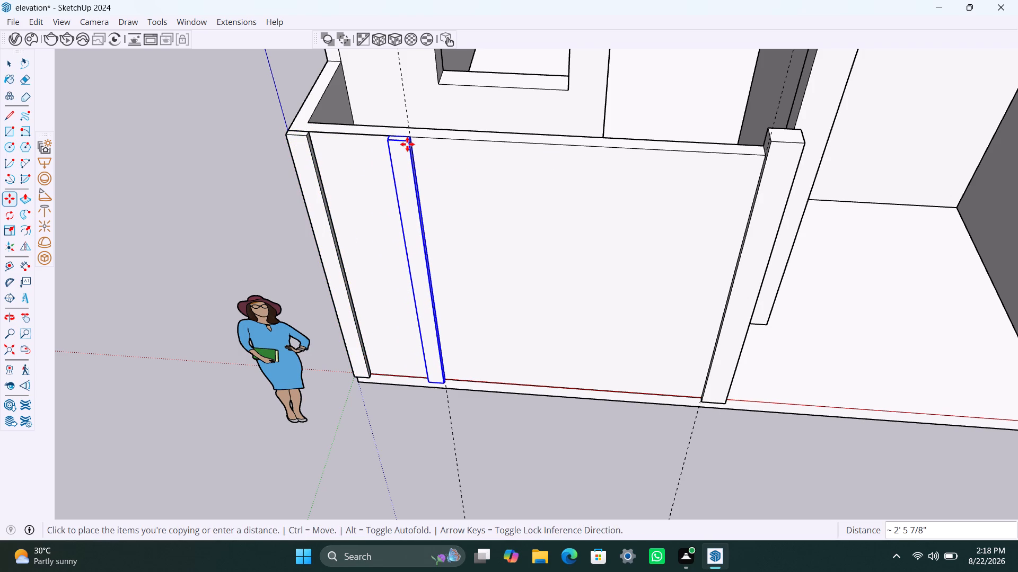
{"action": "type", "text": "/3"}
{"action": "key", "text": "Return"}
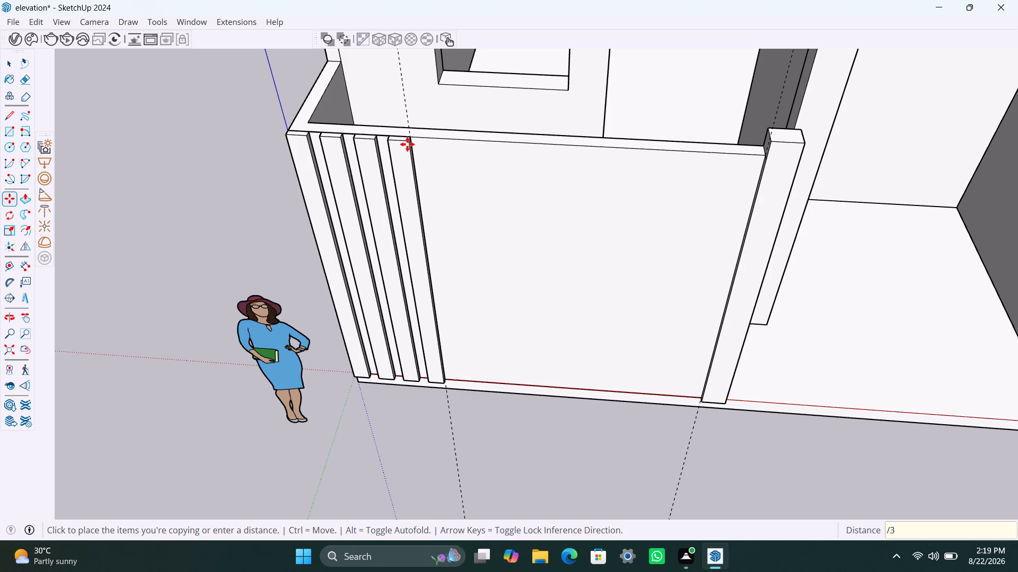
{"action": "key", "text": "slash"}
{"action": "key", "text": "4"}
{"action": "key", "text": "Return"}
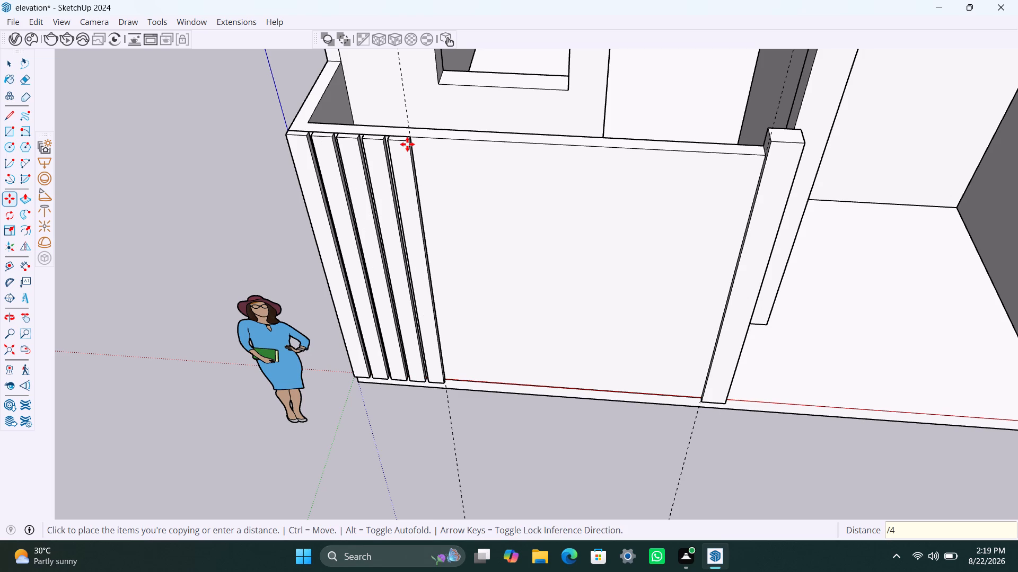
{"action": "key", "text": "space"}
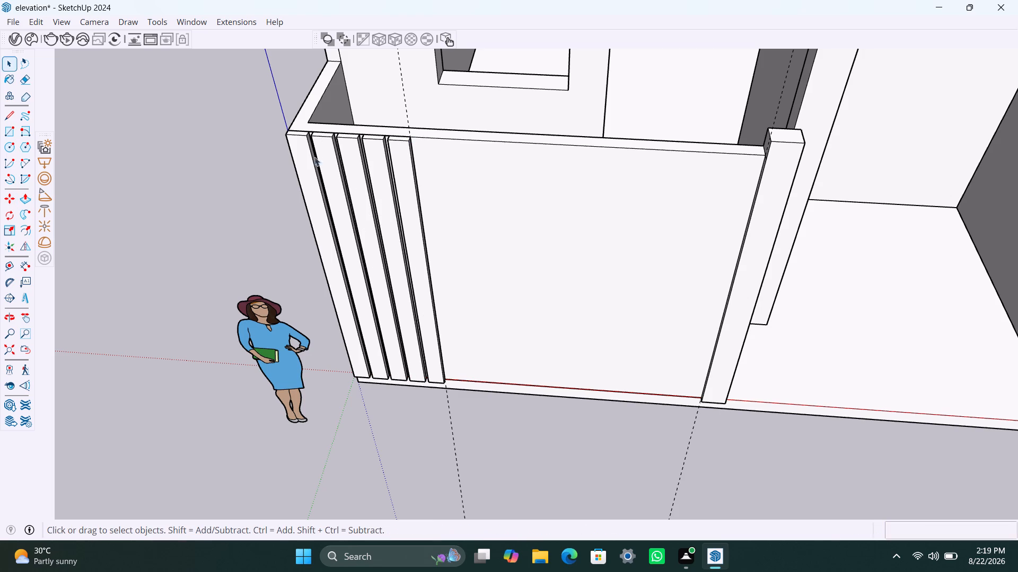
Save the elevation file with the new strip array.
{"action": "left_click", "coordinate": [304, 159]}
{"action": "scroll", "coordinate": [276, 233], "scroll_direction": "down", "scroll_amount": 4}
{"action": "middle_click_drag", "start_coordinate": [401, 269], "coordinate": [497, 142]}
{"action": "left_click", "coordinate": [541, 473]}
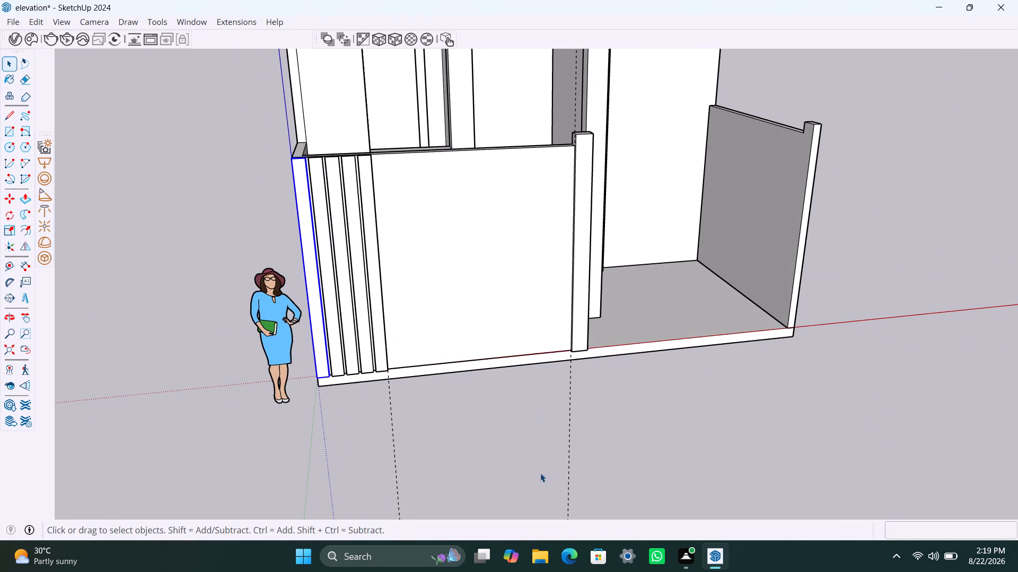
{"action": "key", "text": "ctrl+s"}
{"action": "key", "text": "space"}
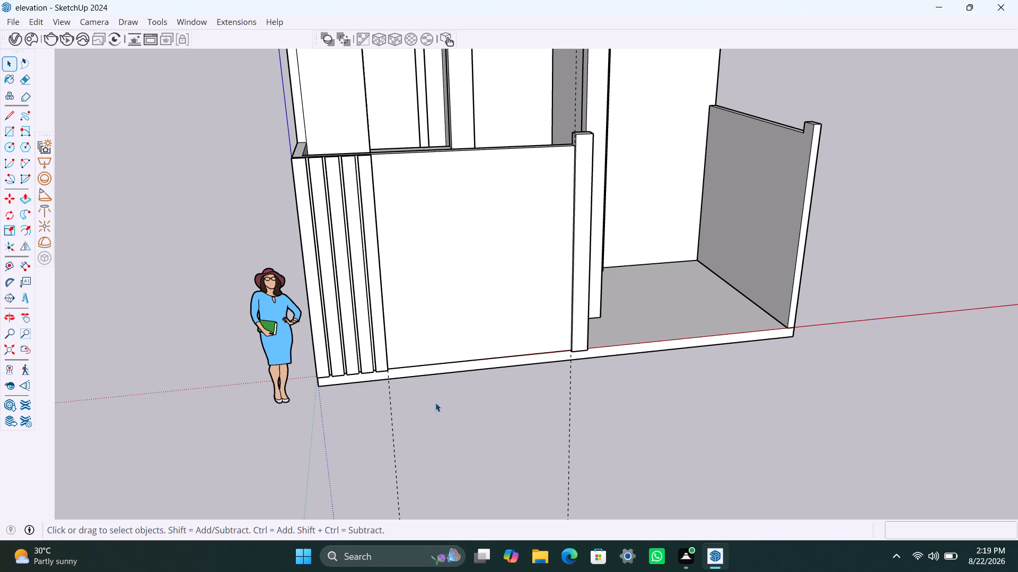
Examine the spacing and projection of the strips on the front wall from above and from the front.
{"action": "middle_click_drag", "start_coordinate": [441, 361], "coordinate": [286, 486]}
{"action": "scroll", "coordinate": [361, 205], "scroll_direction": "up", "scroll_amount": 3}
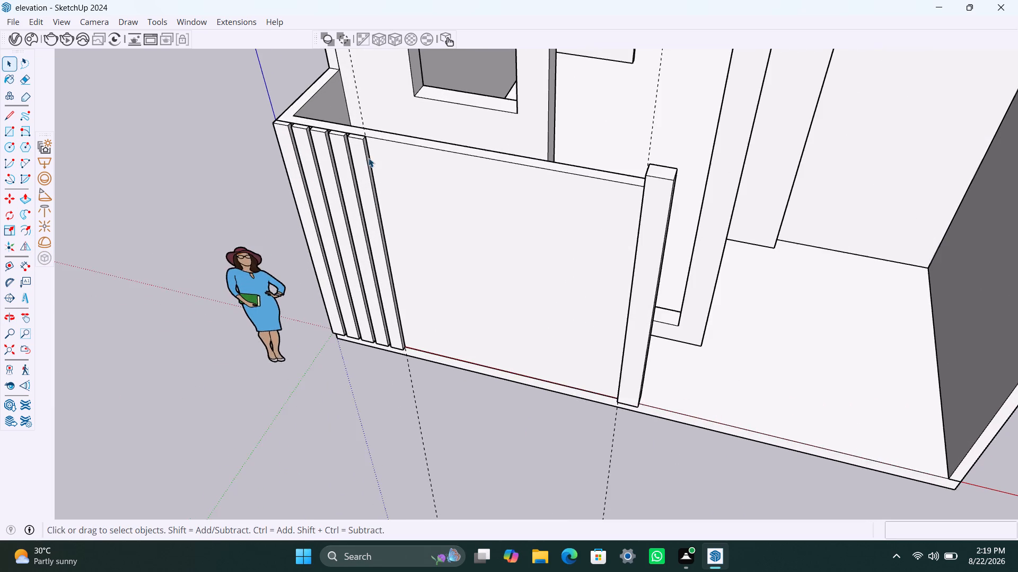
{"action": "middle_click_drag", "start_coordinate": [371, 165], "coordinate": [387, 308]}
{"action": "scroll", "coordinate": [355, 229], "scroll_direction": "up", "scroll_amount": 4}
{"action": "middle_click_drag", "start_coordinate": [351, 221], "coordinate": [355, 216]}
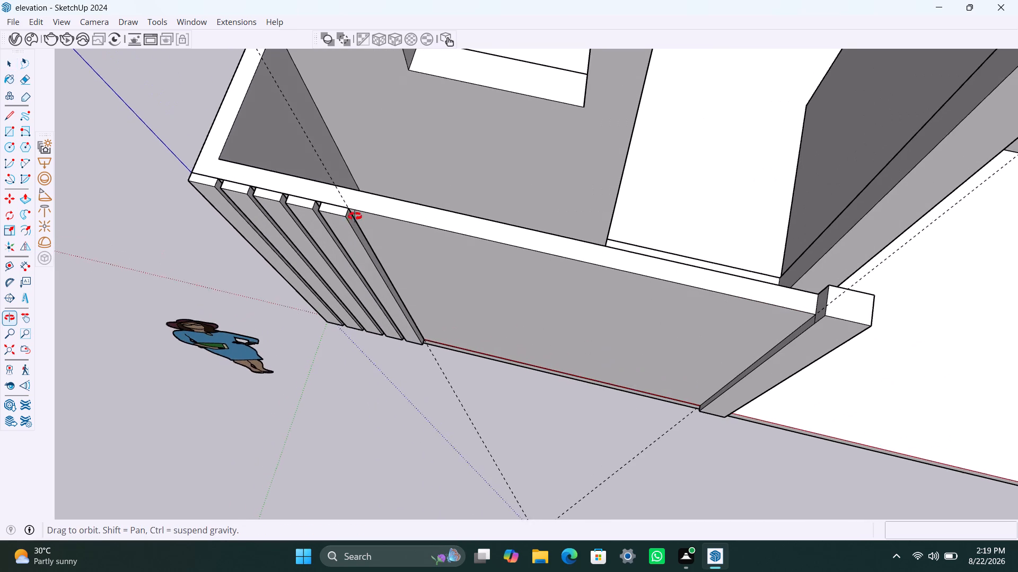
{"action": "middle_click_drag", "start_coordinate": [355, 216], "coordinate": [417, 73]}
{"action": "scroll", "coordinate": [422, 160], "scroll_direction": "down", "scroll_amount": 2}
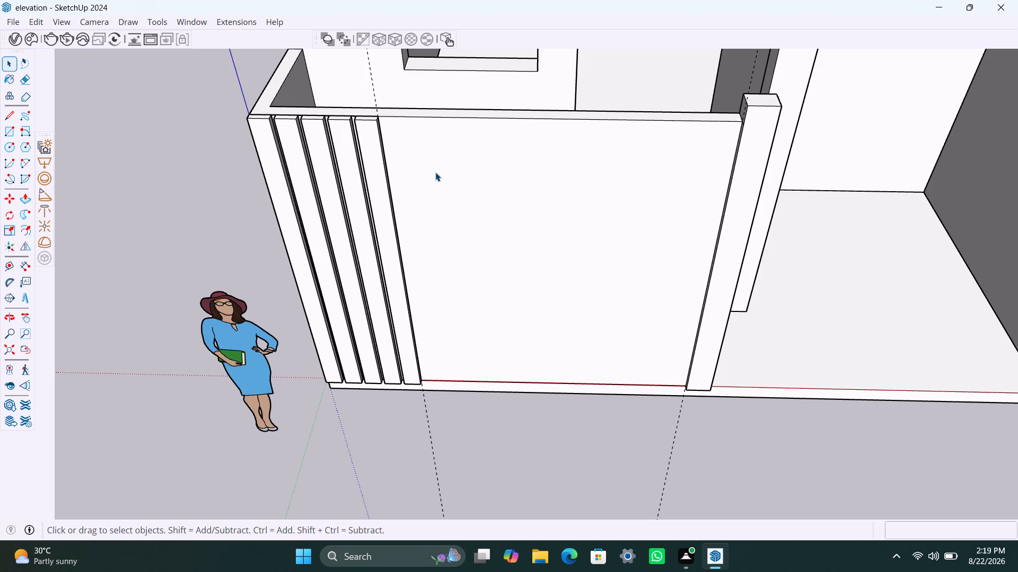
{"action": "scroll", "coordinate": [463, 213], "scroll_direction": "down", "scroll_amount": 4}
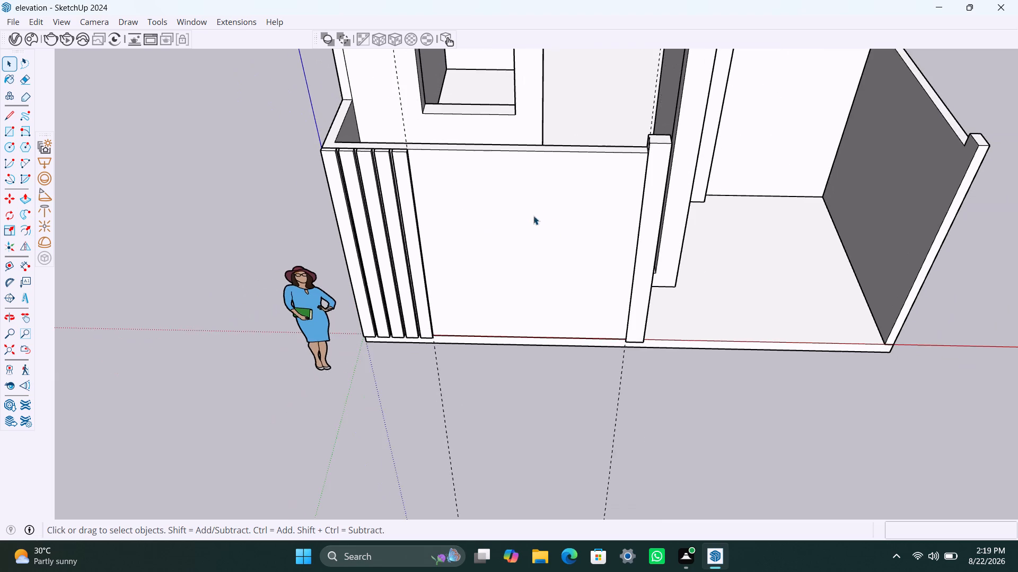
{"action": "middle_click_drag", "start_coordinate": [533, 216], "coordinate": [530, 265]}
Save the file again.
{"action": "key", "text": "ctrl+s"}
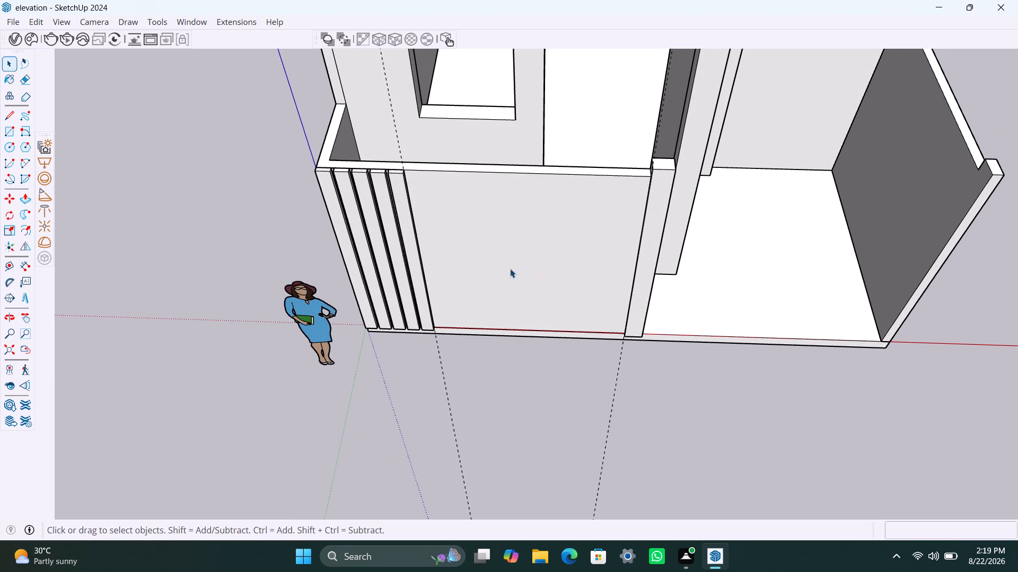
Place horizontal guides across the plain front wall panel, one 2'3" above its base edge and another 1'6" above that.
{"action": "scroll", "coordinate": [479, 270], "scroll_direction": "down", "scroll_amount": 1}
{"action": "middle_click_drag", "start_coordinate": [477, 280], "coordinate": [464, 321], "text": "shift"}
{"action": "scroll", "coordinate": [479, 301], "scroll_direction": "up", "scroll_amount": 2}
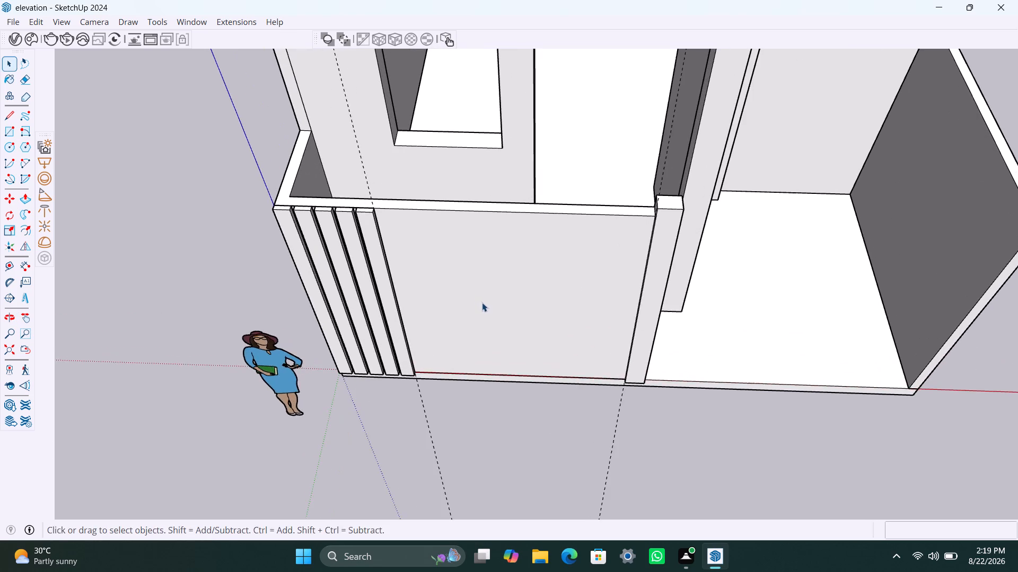
{"action": "middle_click_drag", "start_coordinate": [483, 302], "coordinate": [485, 216]}
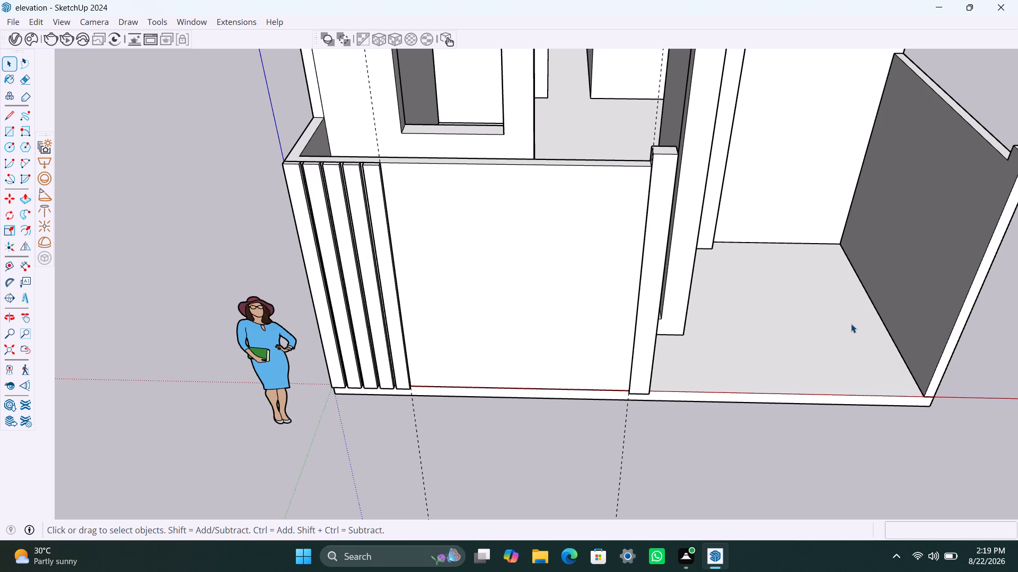
{"action": "scroll", "coordinate": [491, 383], "scroll_direction": "up", "scroll_amount": 1}
{"action": "middle_click_drag", "start_coordinate": [498, 381], "coordinate": [499, 377]}
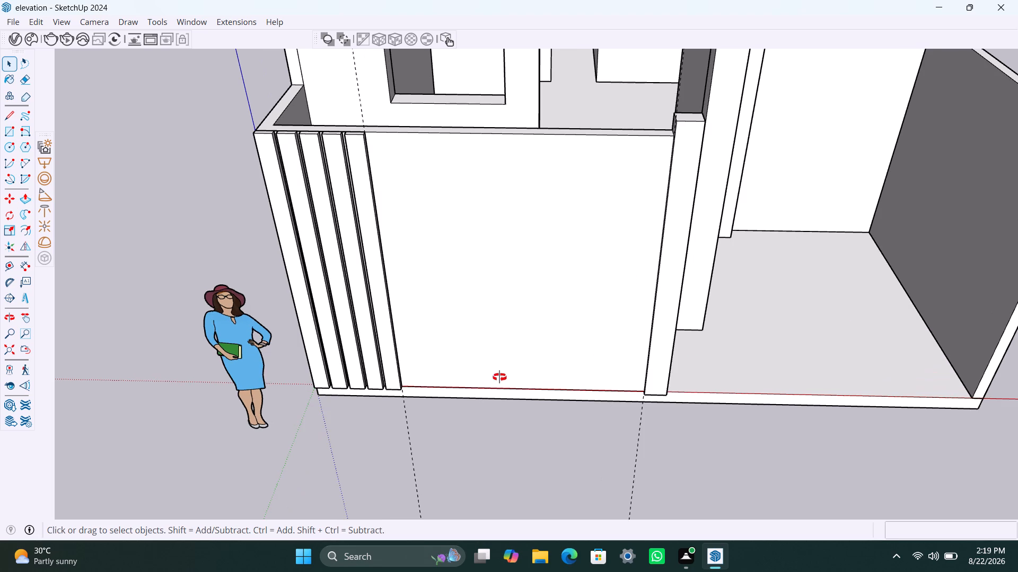
{"action": "middle_click_drag", "start_coordinate": [499, 377], "coordinate": [498, 361]}
{"action": "scroll", "coordinate": [504, 383], "scroll_direction": "up", "scroll_amount": 1}
{"action": "key", "text": "t"}
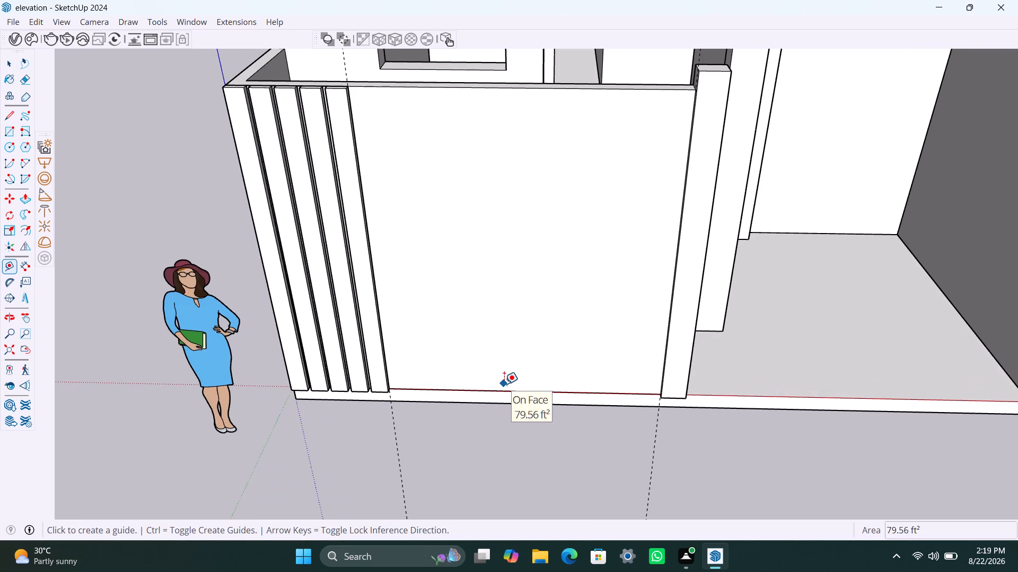
{"action": "left_click", "coordinate": [514, 390]}
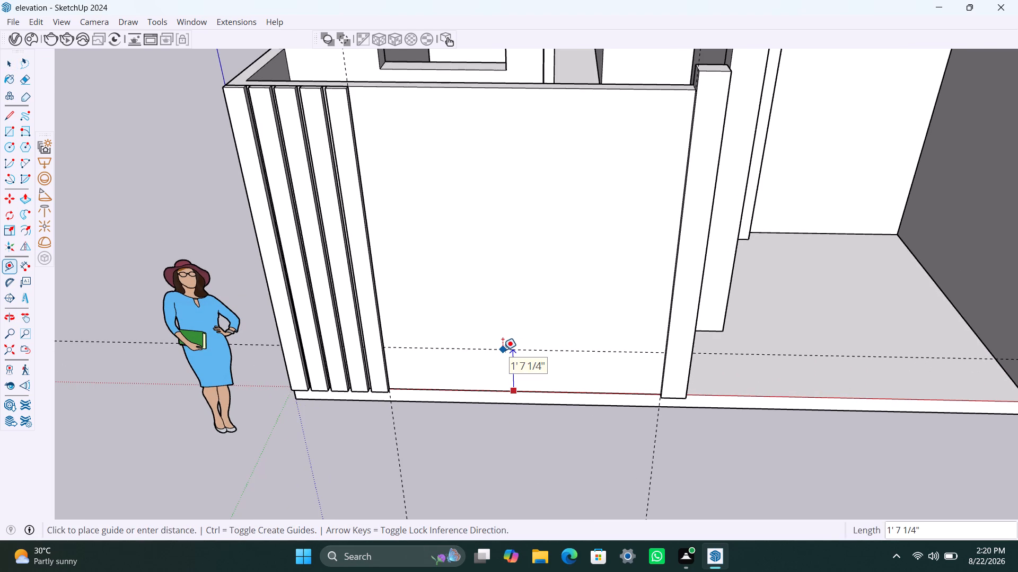
{"action": "type", "text": "2'3\""}
{"action": "key", "text": "Return"}
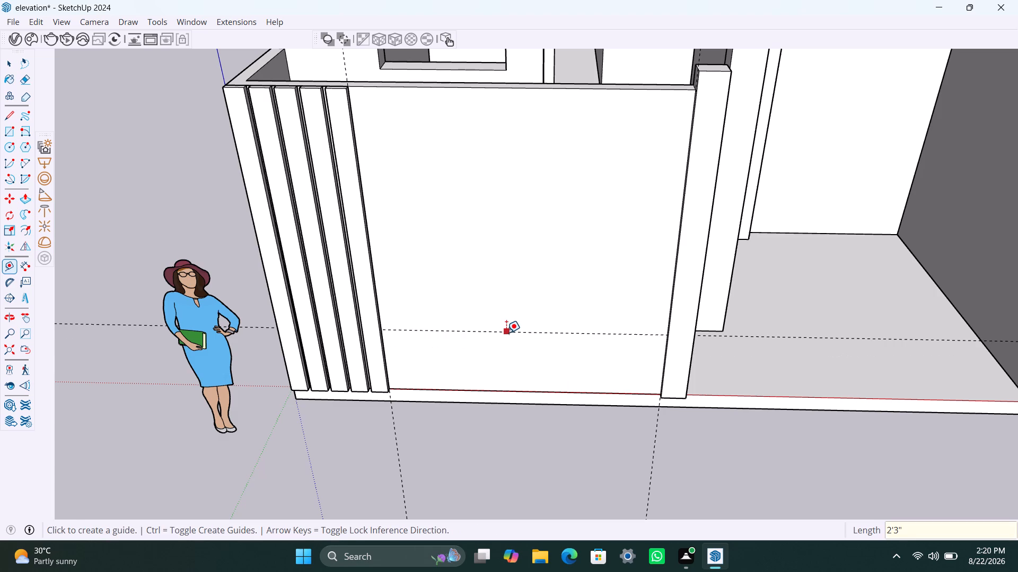
{"action": "left_click", "coordinate": [506, 333]}
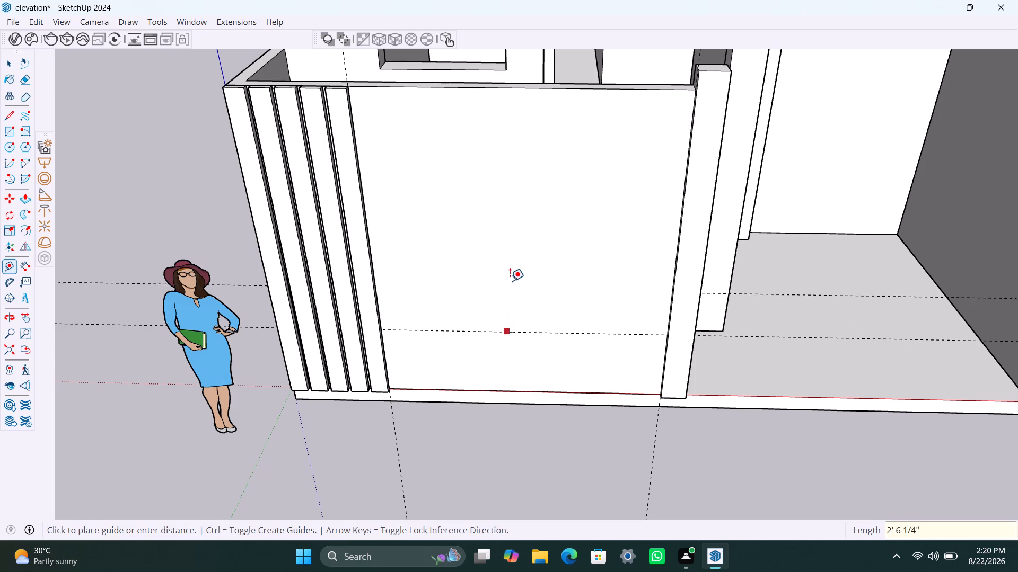
{"action": "type", "text": "1'6\""}
{"action": "key", "text": "Return"}
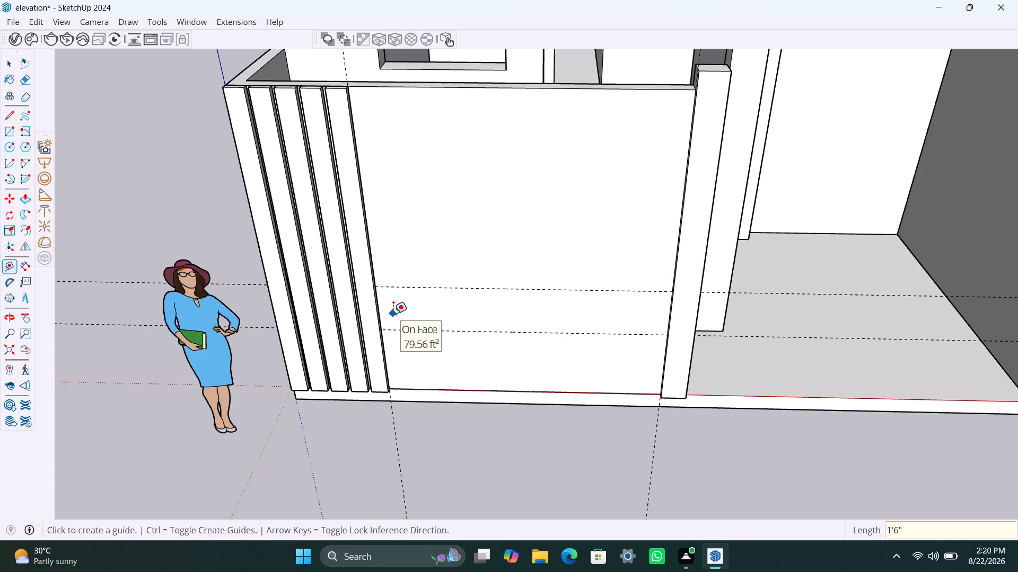
{"action": "key", "text": "space"}
Draw a 1'6" by 8'4 1/2" rectangle between the two guides, from the innermost strip to the post, and make it a group.
{"action": "scroll", "coordinate": [378, 302], "scroll_direction": "up", "scroll_amount": 3}
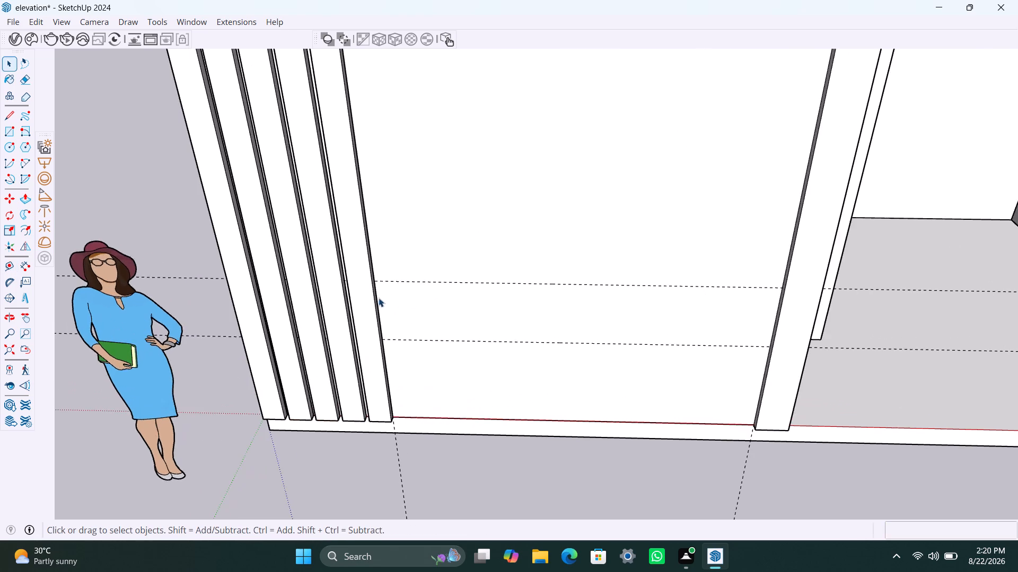
{"action": "scroll", "coordinate": [381, 294], "scroll_direction": "up", "scroll_amount": 2}
{"action": "middle_click_drag", "start_coordinate": [393, 297], "coordinate": [395, 306]}
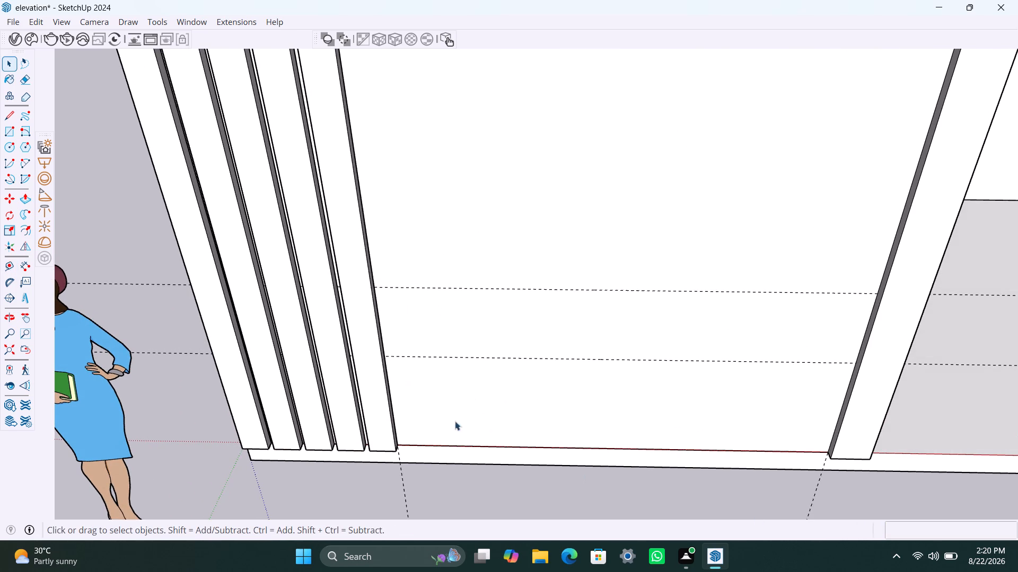
{"action": "key", "text": "r"}
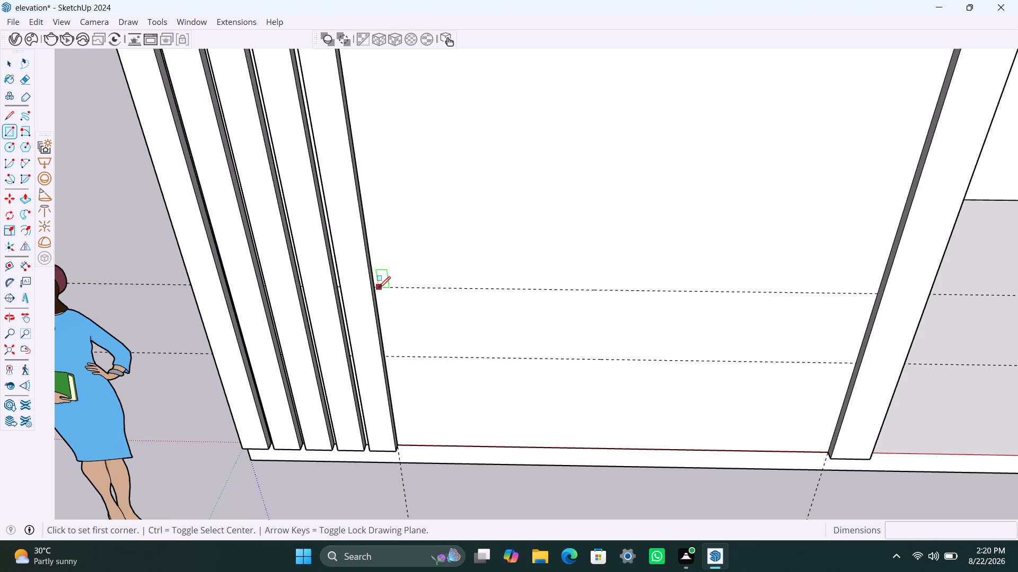
{"action": "left_click", "coordinate": [376, 288]}
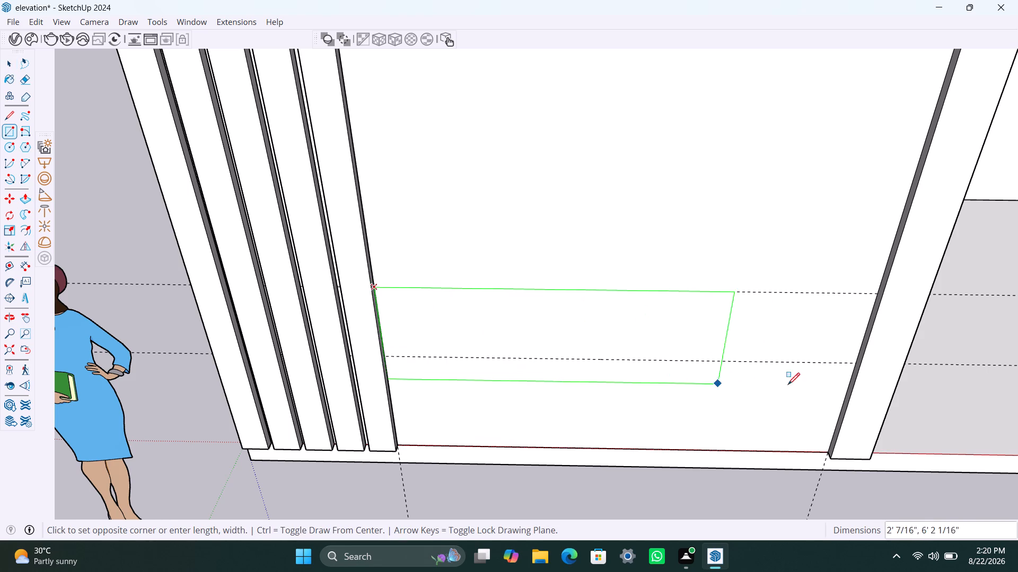
{"action": "left_click", "coordinate": [854, 362]}
{"action": "key", "text": "space"}
{"action": "double_click", "coordinate": [783, 343]}
{"action": "right_click", "coordinate": [783, 343]}
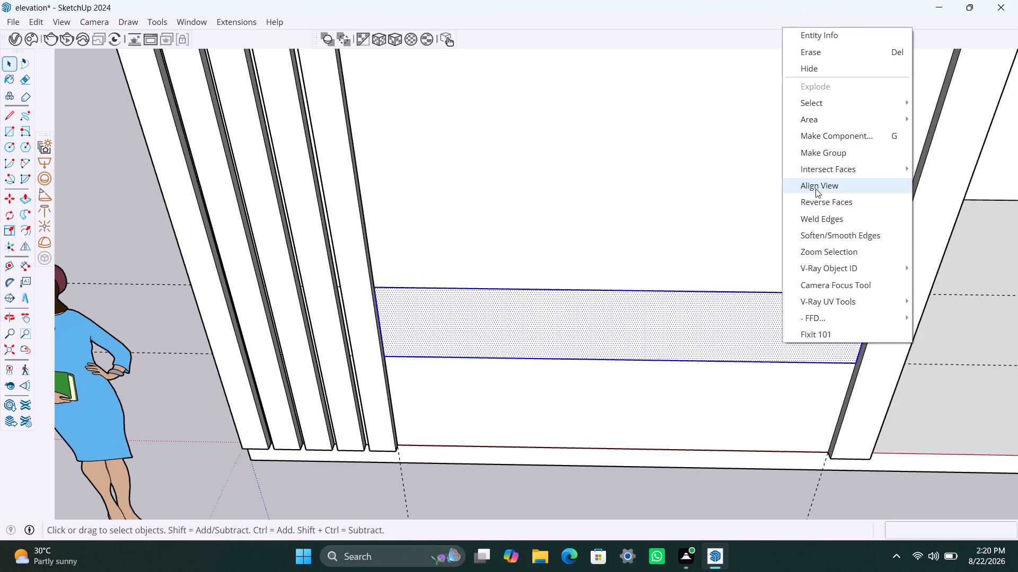
{"action": "left_click", "coordinate": [816, 156]}
Extrude the grouped rectangle's face 1' outward from the front wall.
{"action": "double_click", "coordinate": [742, 322]}
{"action": "left_click", "coordinate": [743, 323]}
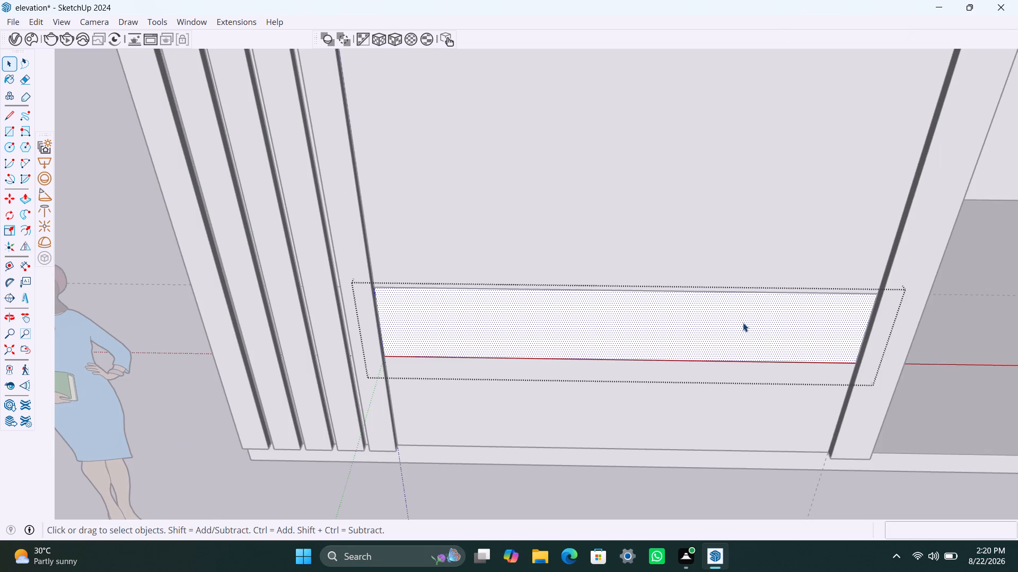
{"action": "key", "text": "p"}
{"action": "left_click", "coordinate": [743, 323]}
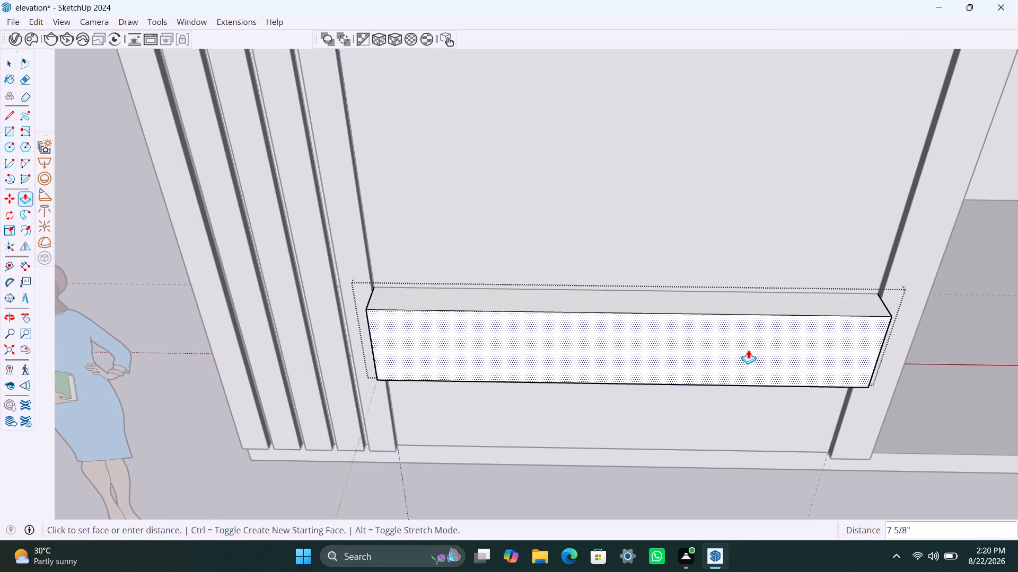
{"action": "type", "text": "1'"}
{"action": "key", "text": "Return"}
{"action": "key", "text": "space"}
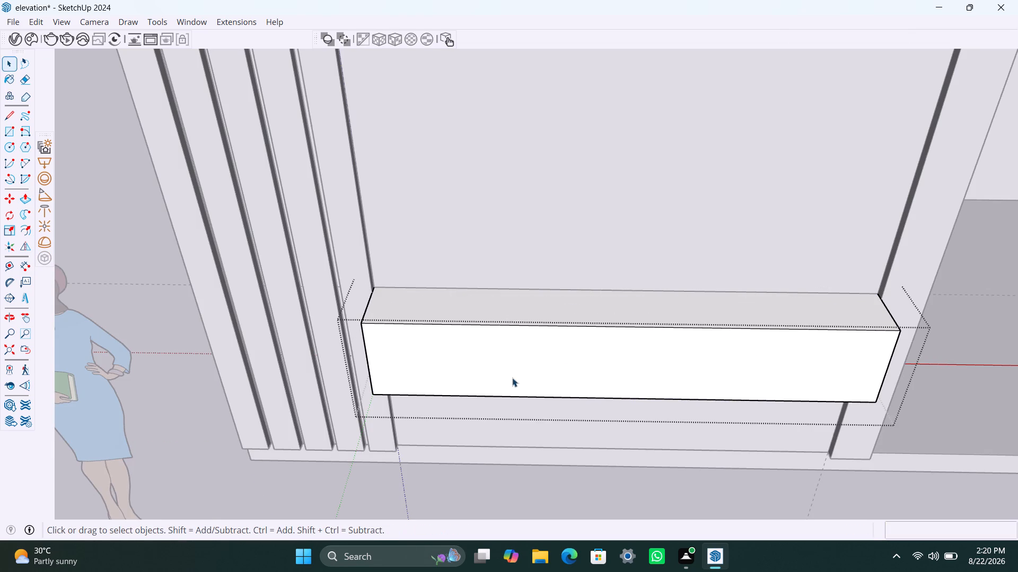
Extend the box's end face on the strip side by about 6 1/8" across the front of the innermost strip.
{"action": "scroll", "coordinate": [471, 373], "scroll_direction": "down", "scroll_amount": 4}
{"action": "middle_click_drag", "start_coordinate": [455, 371], "coordinate": [739, 381]}
{"action": "scroll", "coordinate": [555, 413], "scroll_direction": "up", "scroll_amount": 3}
{"action": "left_click", "coordinate": [534, 404]}
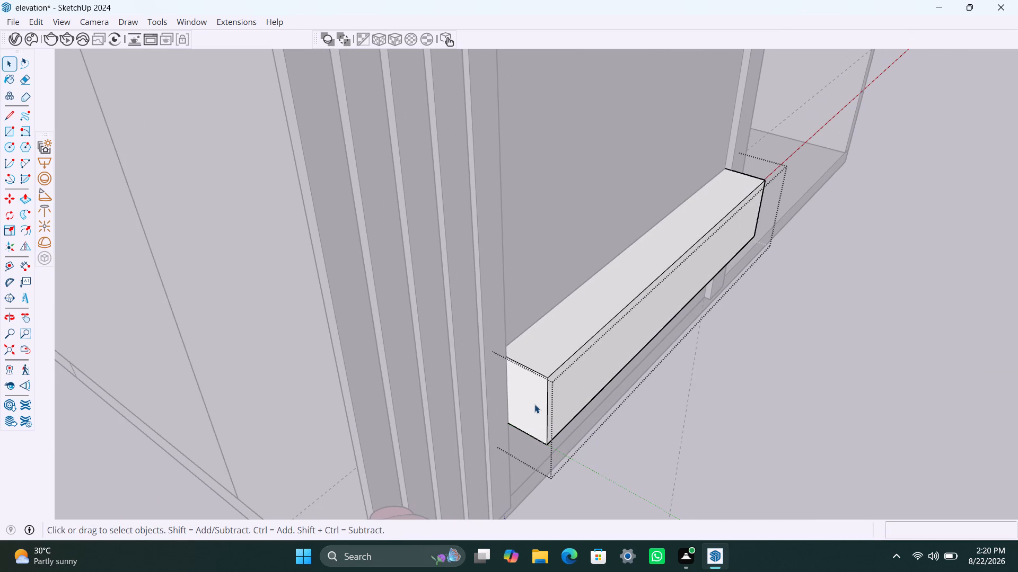
{"action": "key", "text": "p"}
{"action": "left_click", "coordinate": [532, 403]}
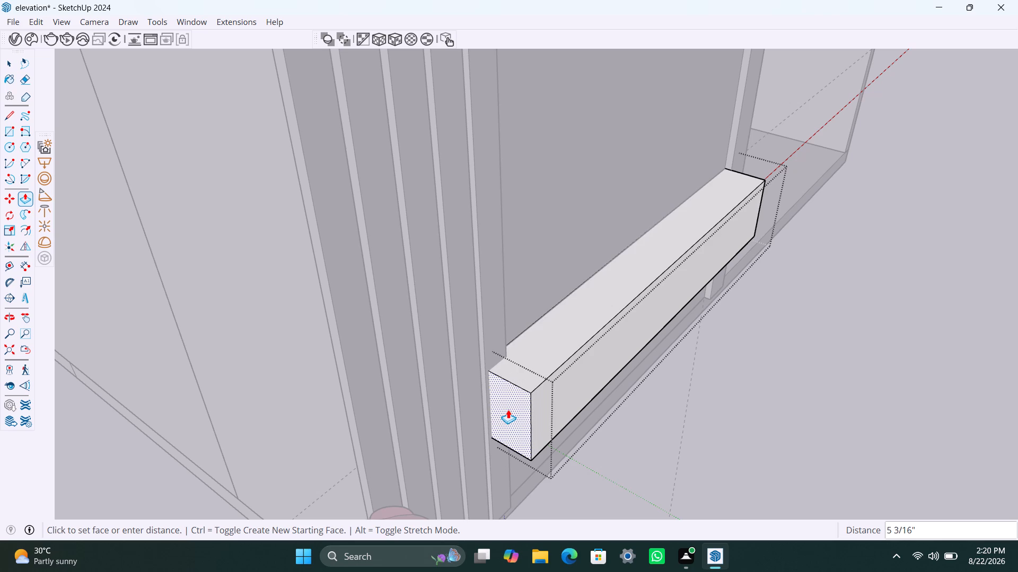
{"action": "left_click", "coordinate": [485, 372]}
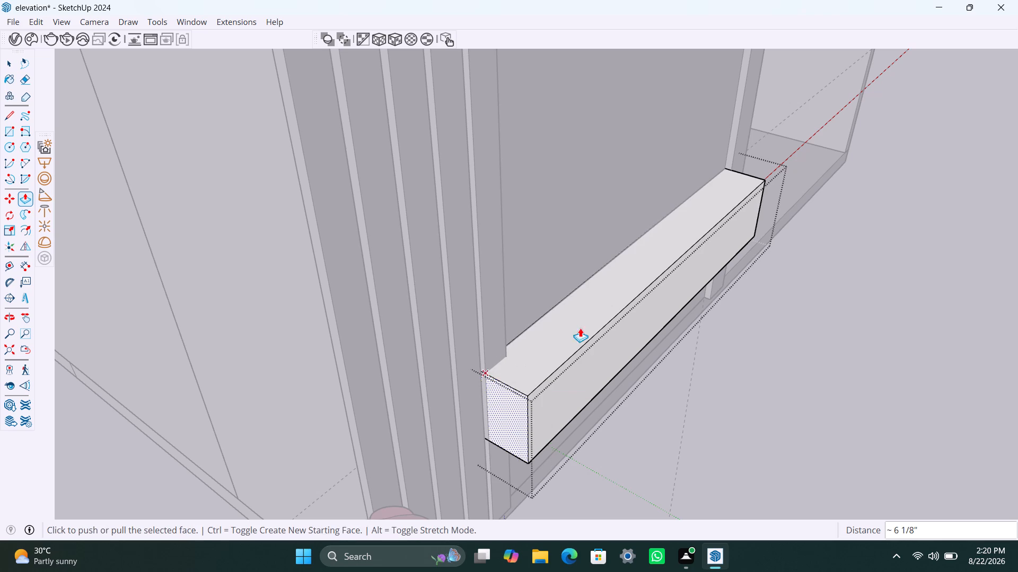
Offset the outline of the box's top face inward, trying 4" and settling on 2".
{"action": "scroll", "coordinate": [617, 300], "scroll_direction": "down", "scroll_amount": 11}
{"action": "middle_click_drag", "start_coordinate": [634, 370], "coordinate": [324, 380]}
{"action": "scroll", "coordinate": [669, 378], "scroll_direction": "up", "scroll_amount": 4}
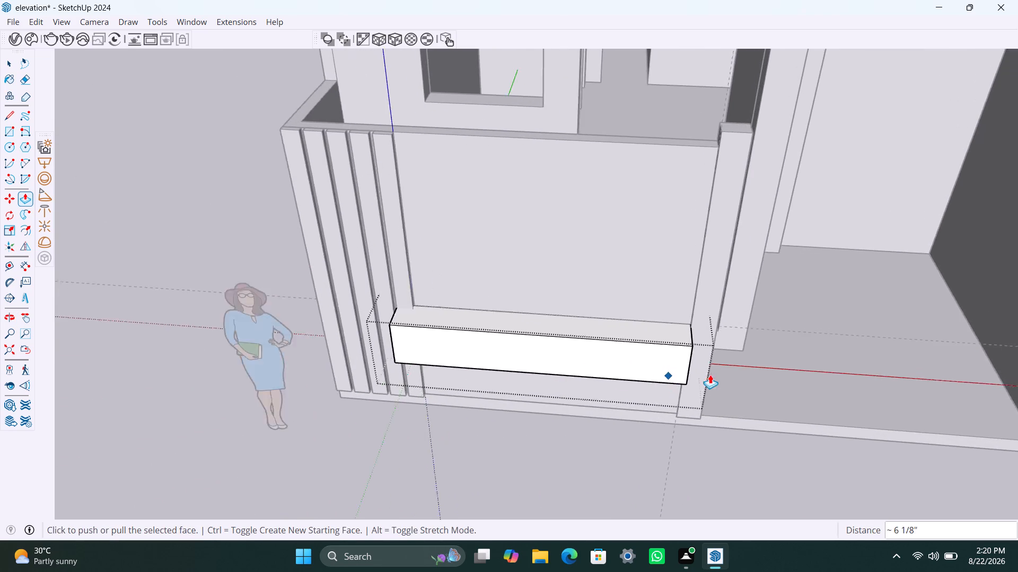
{"action": "middle_click_drag", "start_coordinate": [713, 374], "coordinate": [697, 394]}
{"action": "scroll", "coordinate": [474, 350], "scroll_direction": "up", "scroll_amount": 3}
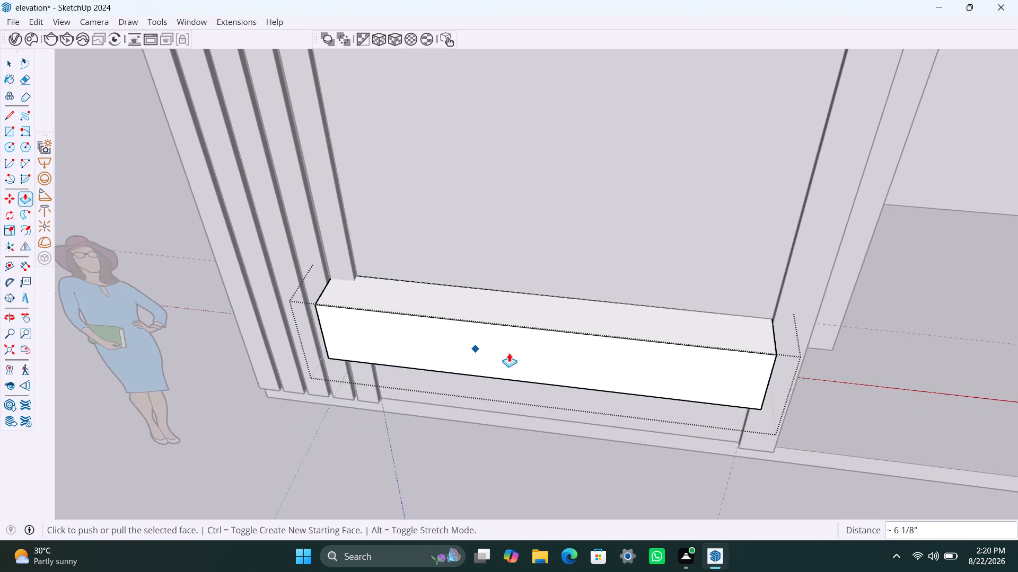
{"action": "middle_click_drag", "start_coordinate": [515, 354], "coordinate": [545, 350]}
{"action": "scroll", "coordinate": [515, 328], "scroll_direction": "up", "scroll_amount": 3}
{"action": "middle_click_drag", "start_coordinate": [532, 297], "coordinate": [533, 355]}
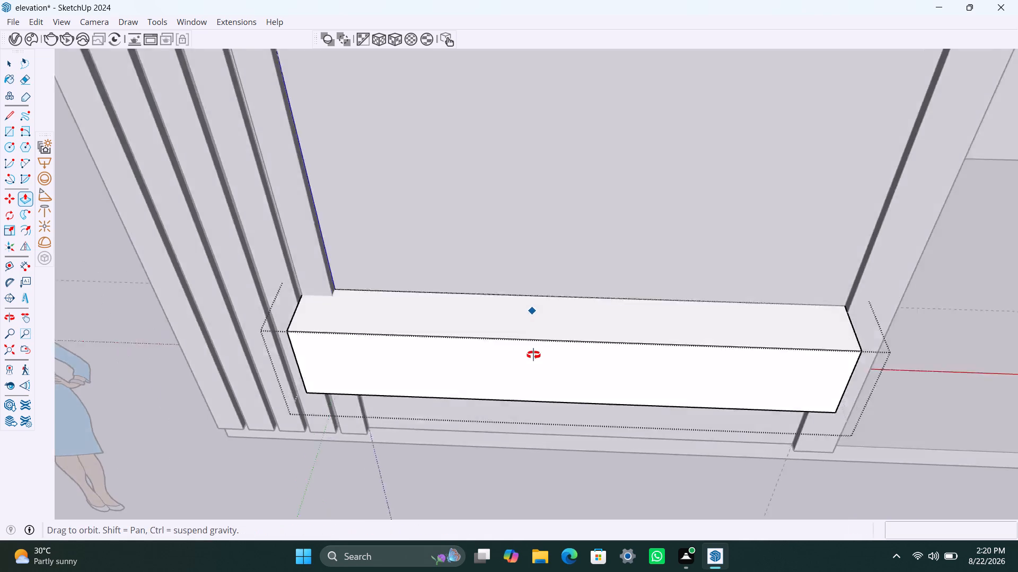
{"action": "middle_click_drag", "start_coordinate": [533, 355], "coordinate": [529, 400]}
{"action": "key", "text": "space"}
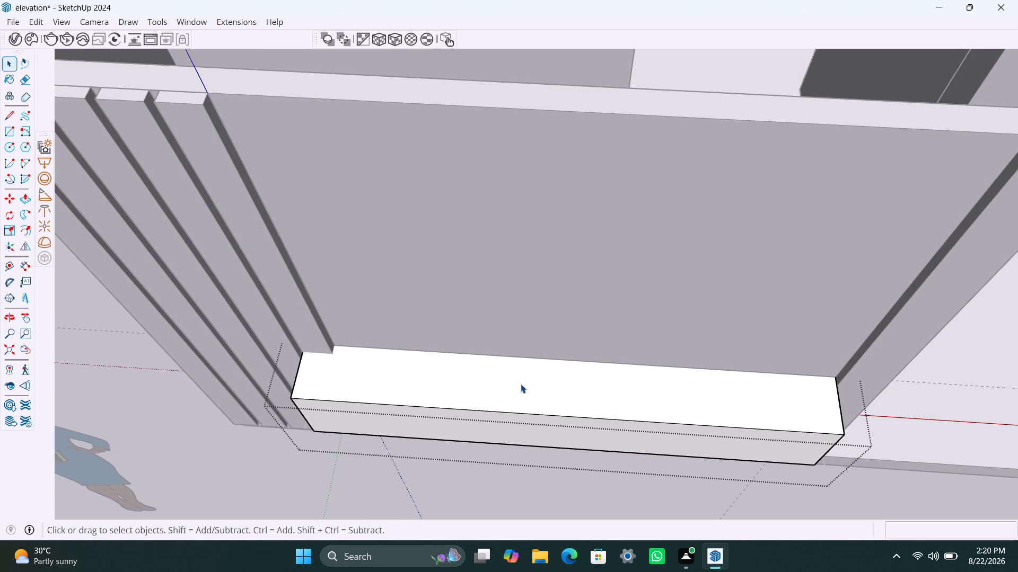
{"action": "left_click", "coordinate": [463, 372]}
{"action": "middle_click_drag", "start_coordinate": [462, 379], "coordinate": [464, 383]}
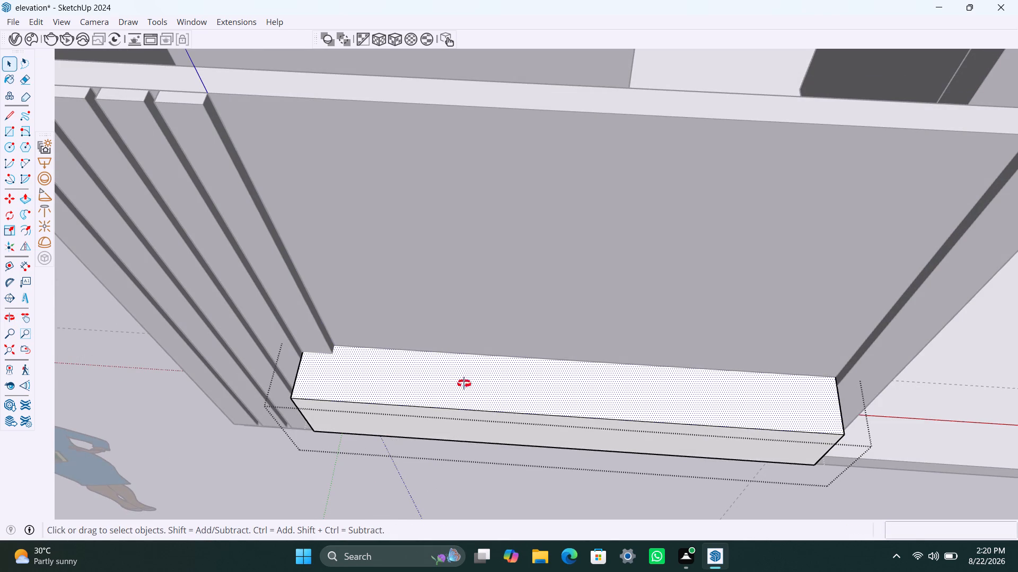
{"action": "middle_click_drag", "start_coordinate": [464, 383], "coordinate": [461, 470]}
{"action": "scroll", "coordinate": [464, 435], "scroll_direction": "up", "scroll_amount": 3}
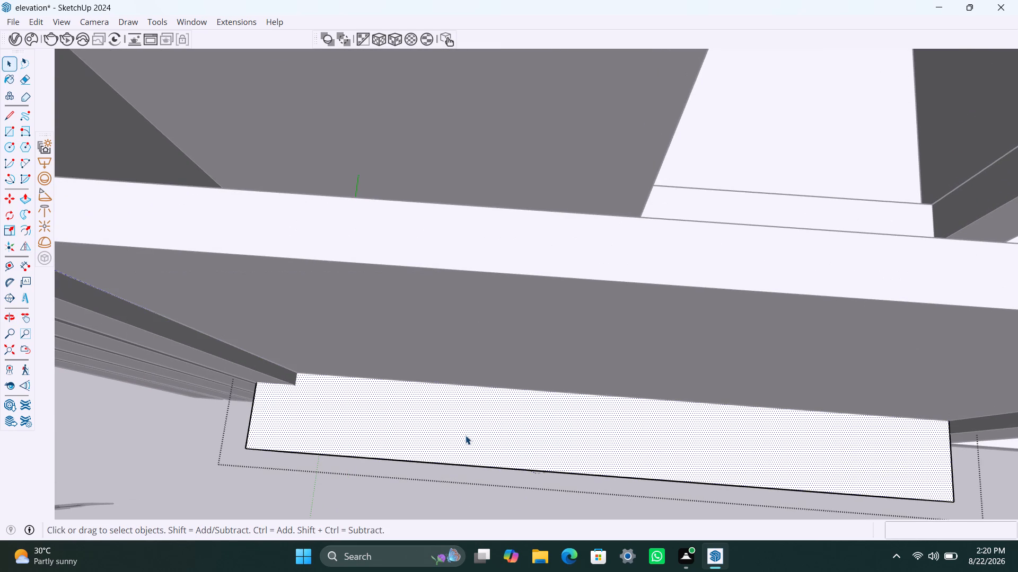
{"action": "key", "text": "f"}
{"action": "left_click", "coordinate": [420, 419]}
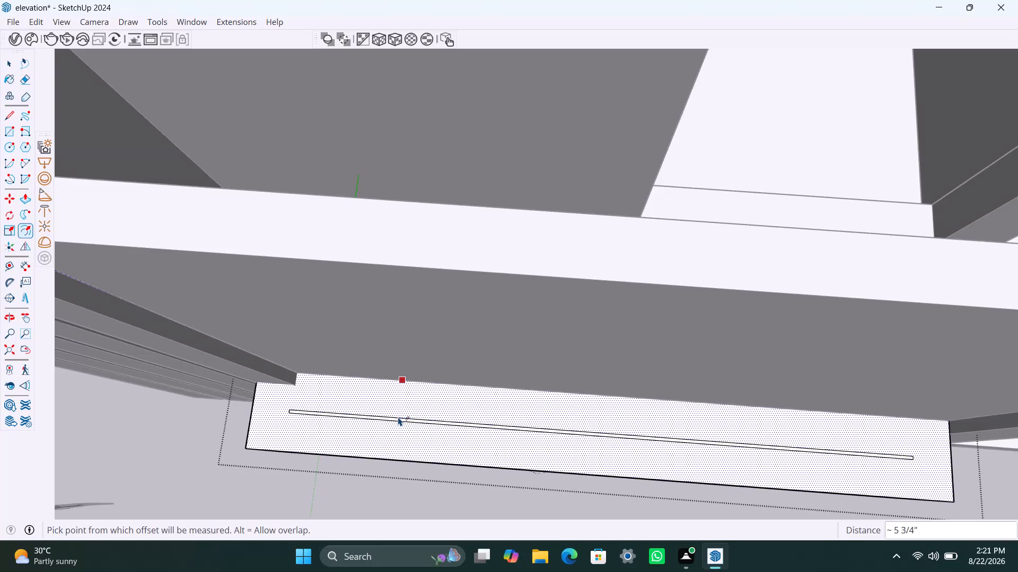
{"action": "key", "text": "4"}
{"action": "key", "text": "shift+quotedbl"}
{"action": "key", "text": "Return"}
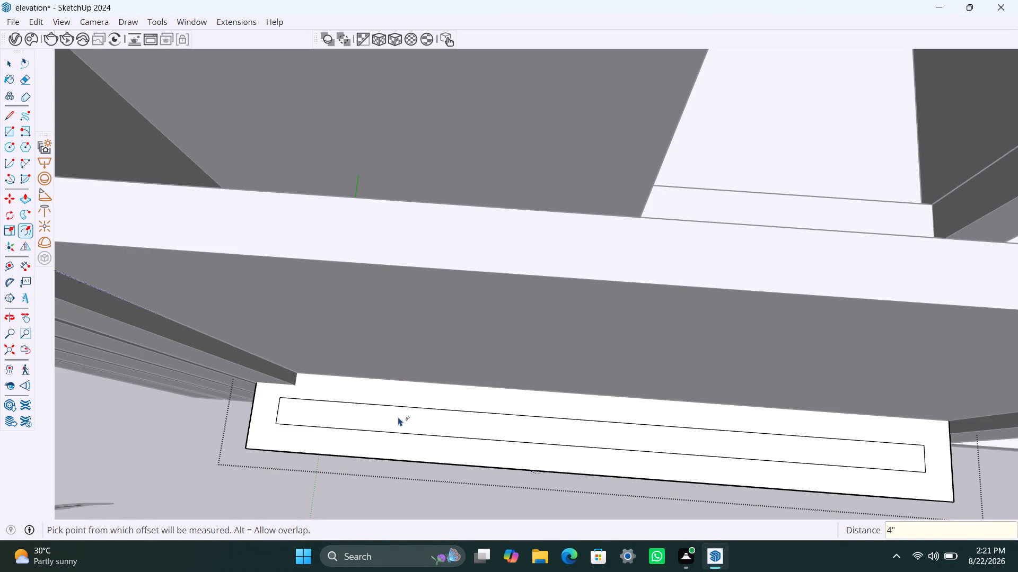
{"action": "type", "text": "2\""}
{"action": "key", "text": "Return"}
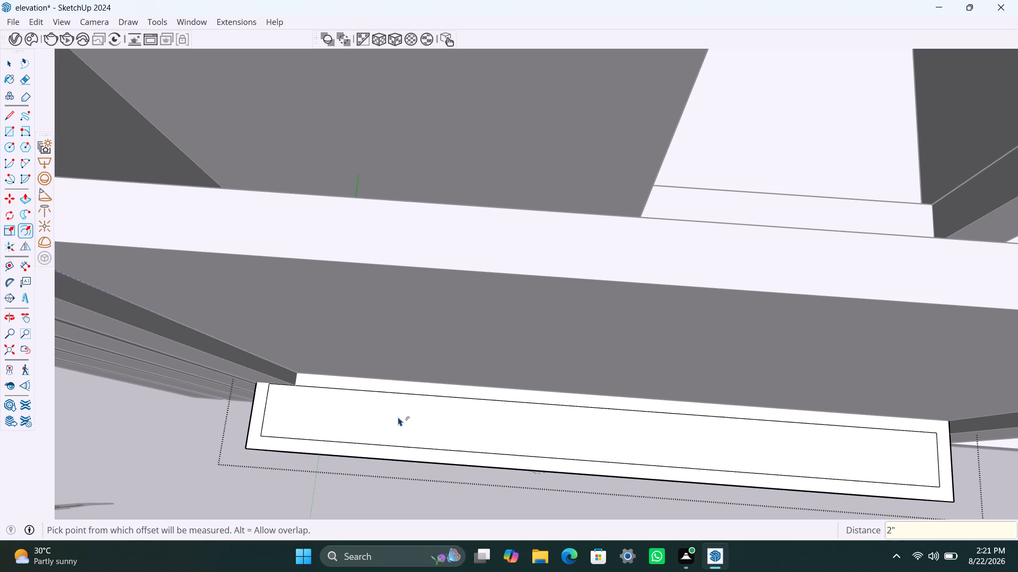
{"action": "left_click", "coordinate": [433, 422]}
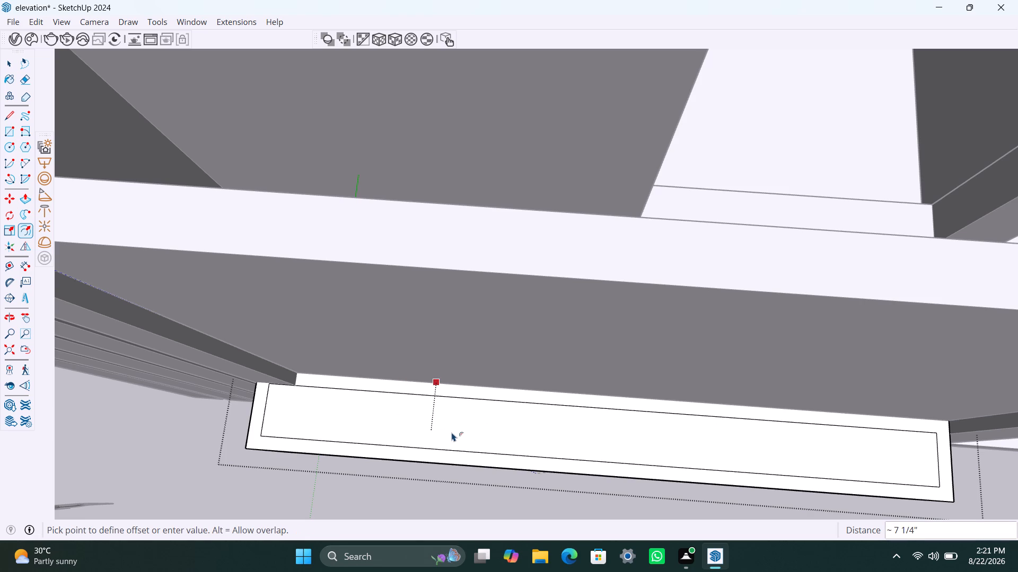
{"action": "key", "text": "space"}
{"action": "key", "text": "space"}
{"action": "key", "text": "space"}
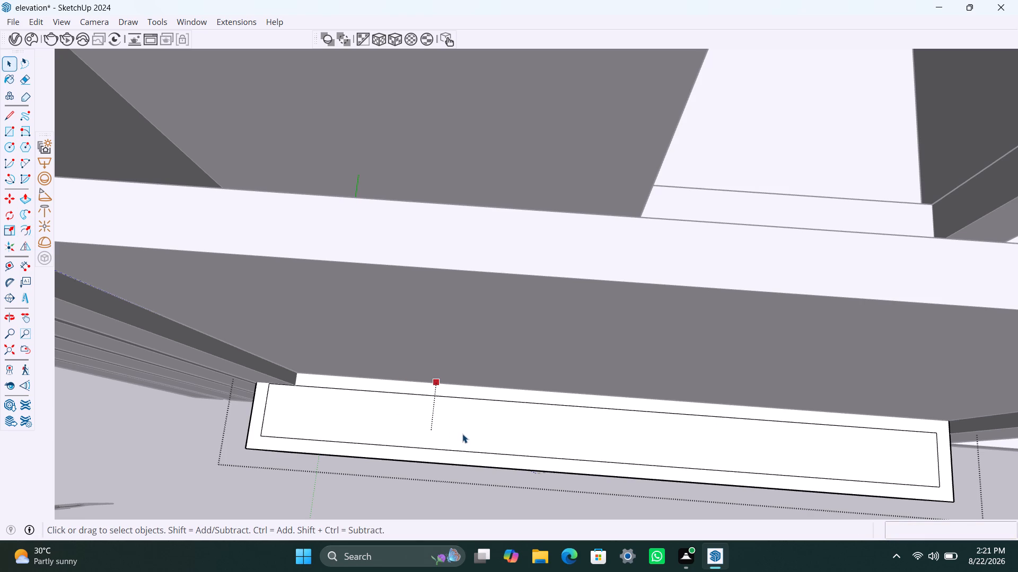
{"action": "key", "text": "Escape"}
Push the inset face on the box's top down 1'5" to hollow out the box inside its rim.
{"action": "left_click", "coordinate": [468, 434]}
{"action": "triple_click", "coordinate": [470, 434]}
{"action": "triple_click", "coordinate": [475, 431]}
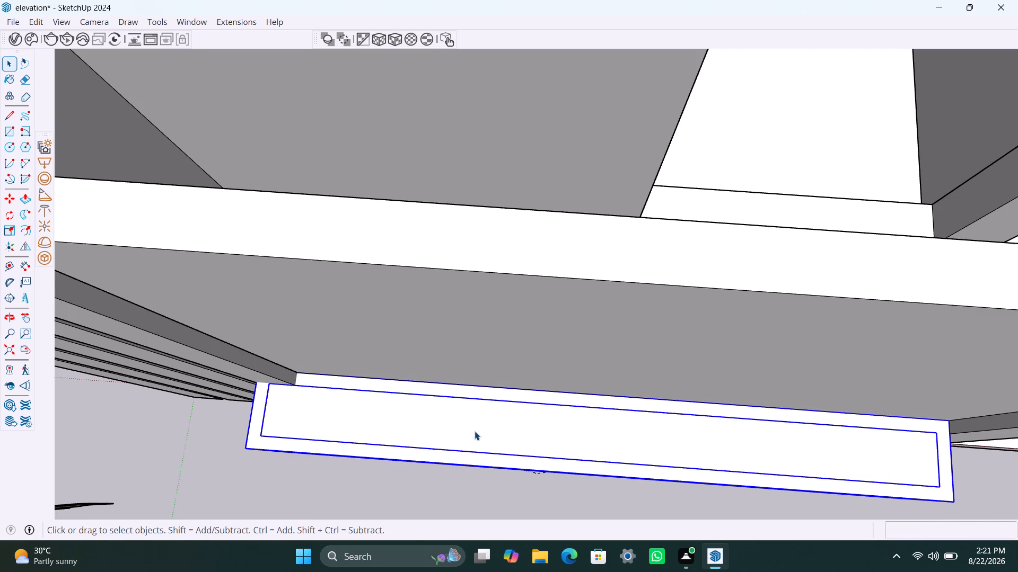
{"action": "left_click", "coordinate": [475, 430]}
{"action": "left_click", "coordinate": [485, 430]}
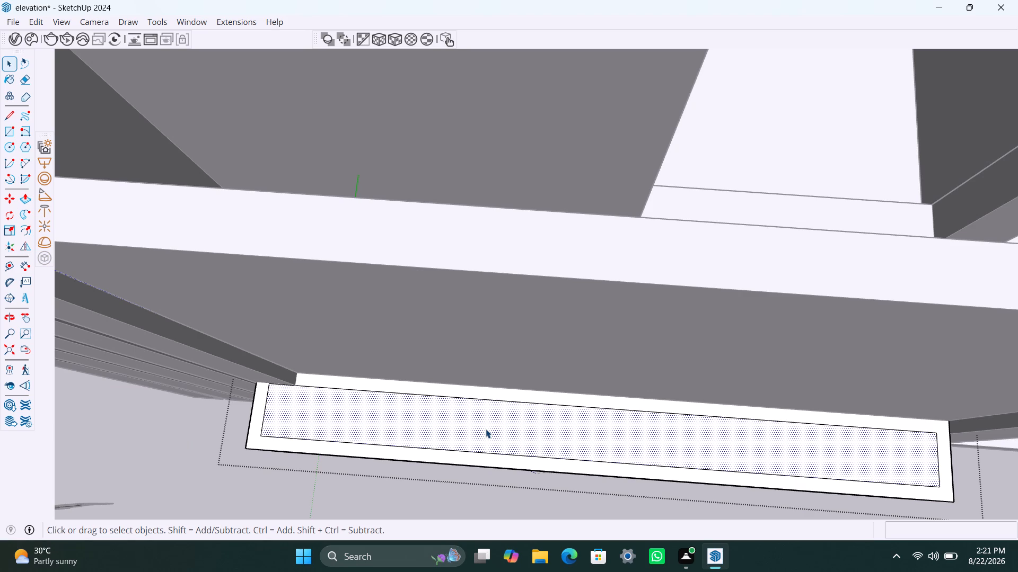
{"action": "key", "text": "p"}
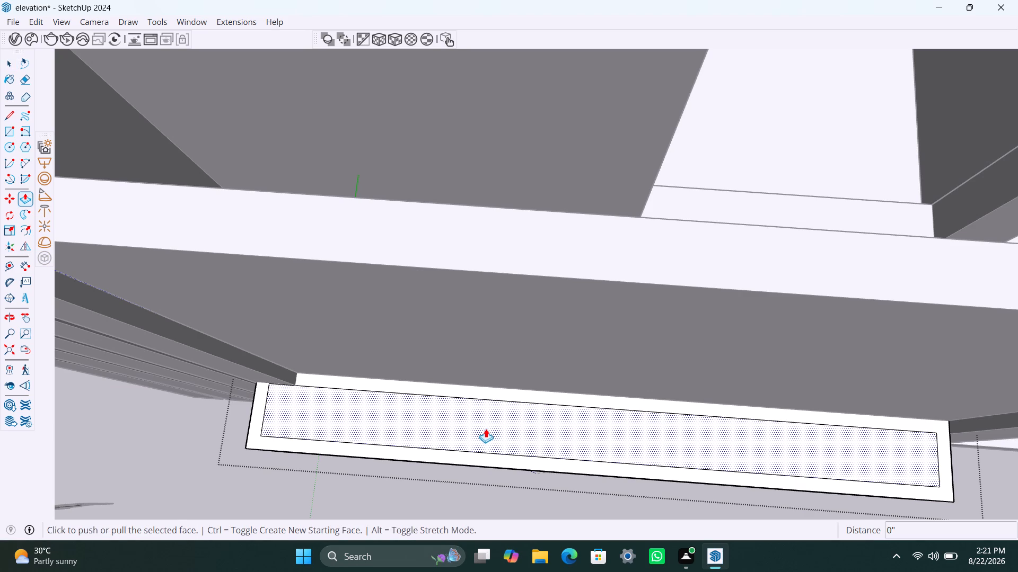
{"action": "left_click", "coordinate": [474, 426]}
{"action": "scroll", "coordinate": [476, 443], "scroll_direction": "down", "scroll_amount": 1}
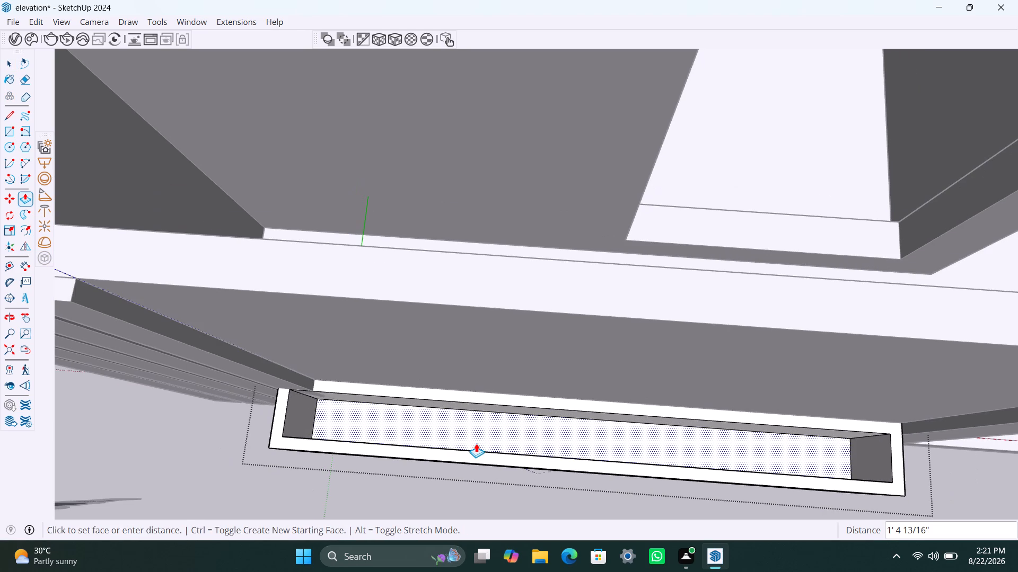
{"action": "middle_click_drag", "start_coordinate": [476, 443], "coordinate": [411, 424]}
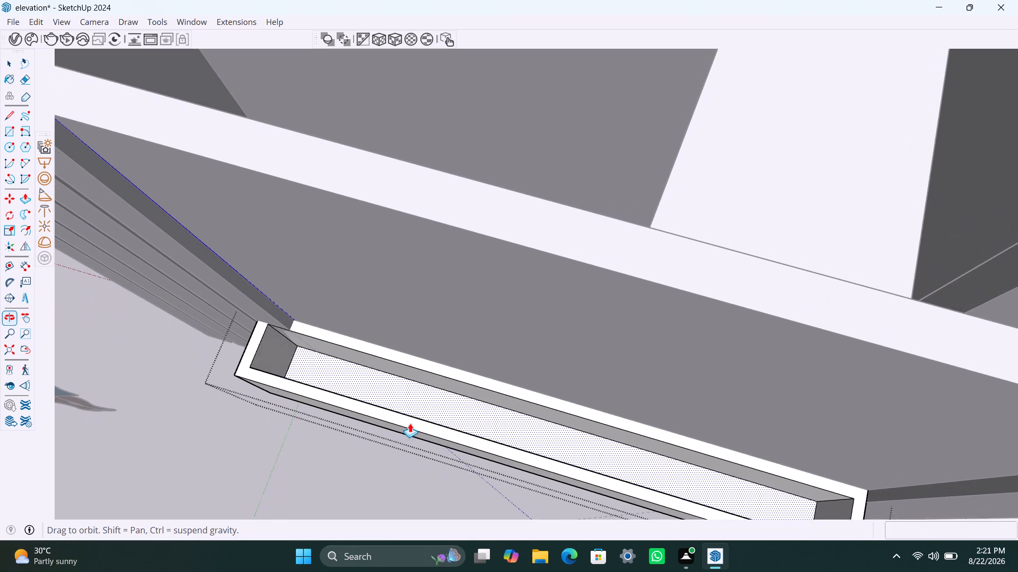
{"action": "middle_click_drag", "start_coordinate": [422, 412], "coordinate": [412, 369]}
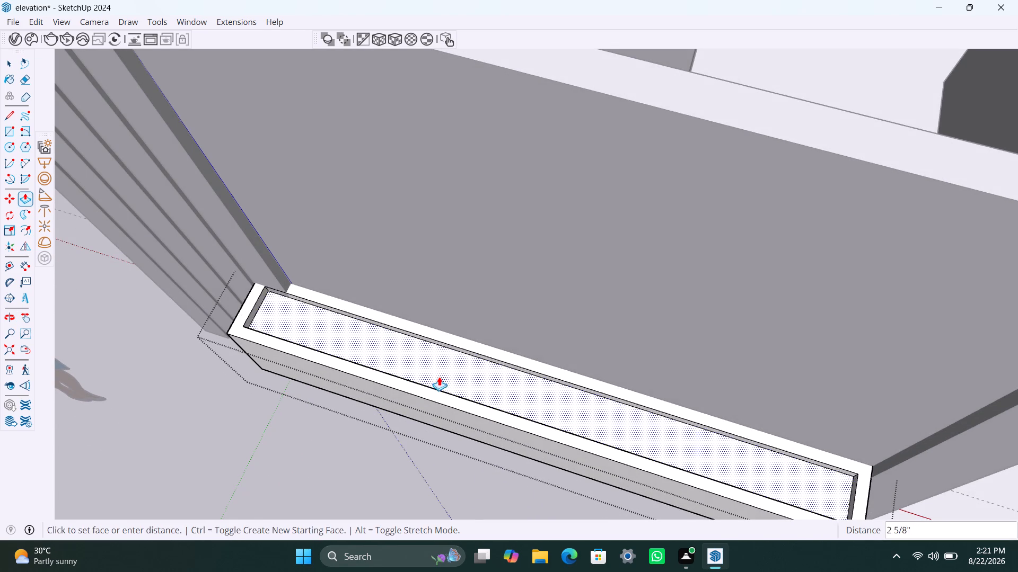
{"action": "type", "text": "1'5\""}
{"action": "key", "text": "Return"}
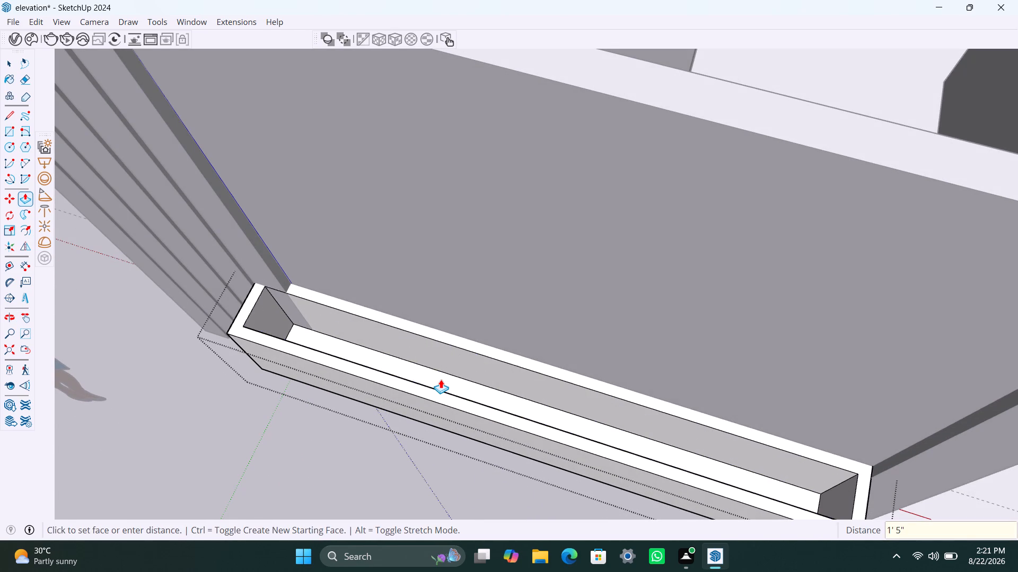
{"action": "scroll", "coordinate": [492, 343], "scroll_direction": "down", "scroll_amount": 4}
{"action": "key", "text": "space"}
Examine the hollow box's inner back face where it meets the innermost vertical strip.
{"action": "middle_click_drag", "start_coordinate": [580, 350], "coordinate": [607, 327]}
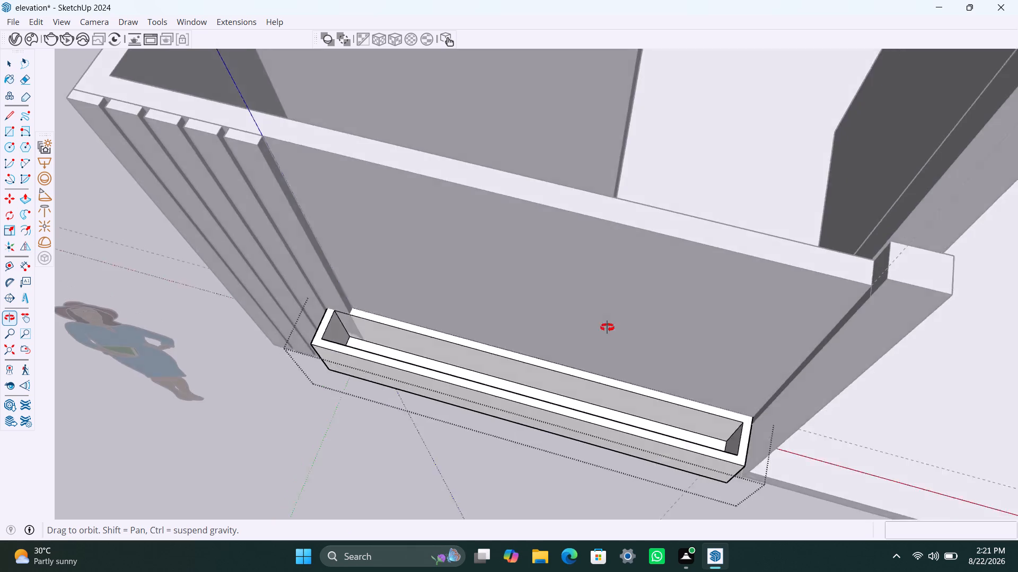
{"action": "middle_click_drag", "start_coordinate": [607, 327], "coordinate": [637, 230]}
{"action": "scroll", "coordinate": [337, 329], "scroll_direction": "up", "scroll_amount": 3}
{"action": "middle_click_drag", "start_coordinate": [359, 341], "coordinate": [426, 342]}
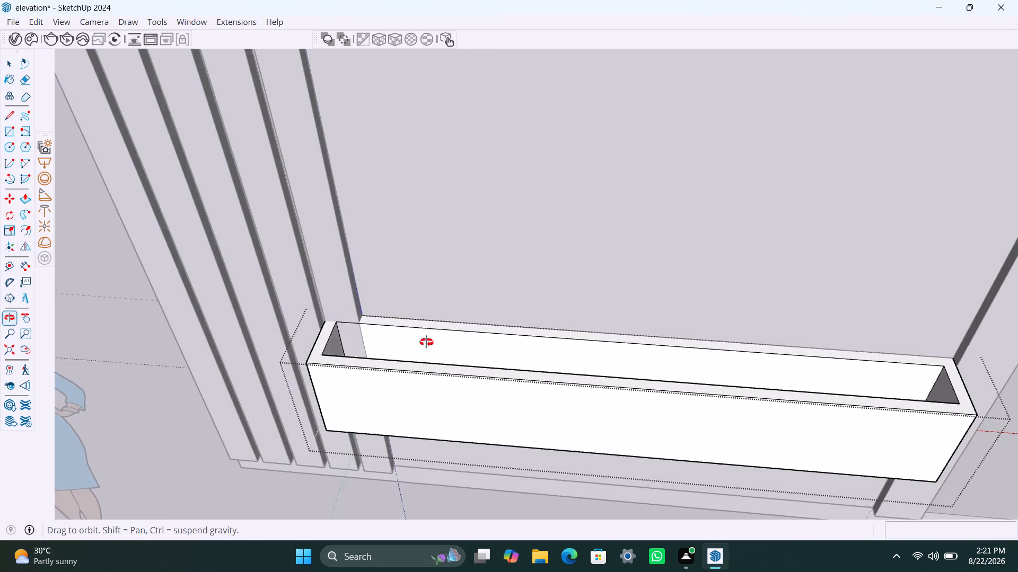
{"action": "middle_click_drag", "start_coordinate": [426, 342], "coordinate": [450, 342]}
{"action": "scroll", "coordinate": [414, 359], "scroll_direction": "up", "scroll_amount": 8}
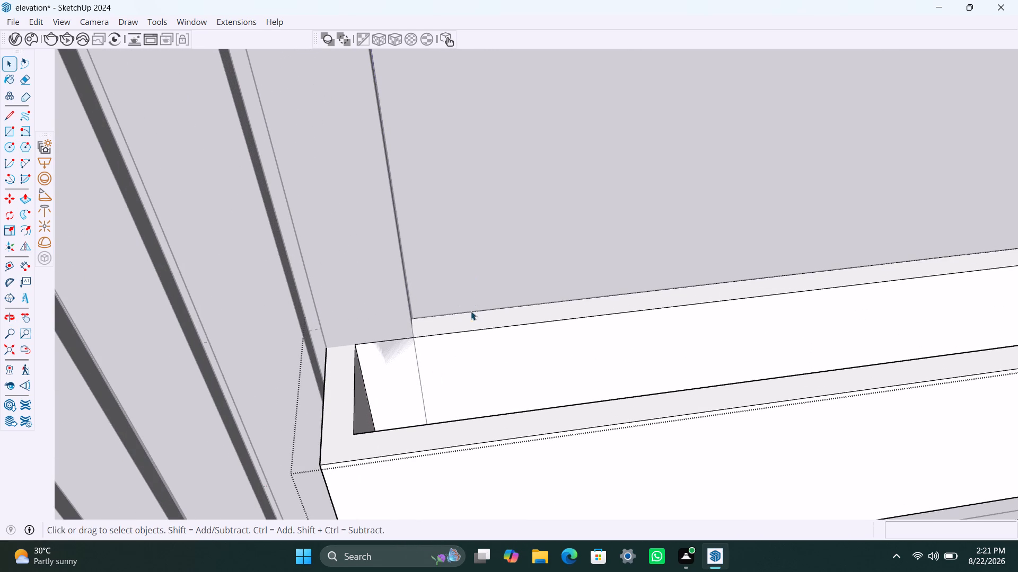
{"action": "left_click", "coordinate": [473, 370]}
{"action": "left_click", "coordinate": [399, 360]}
{"action": "scroll", "coordinate": [472, 383], "scroll_direction": "down", "scroll_amount": 13}
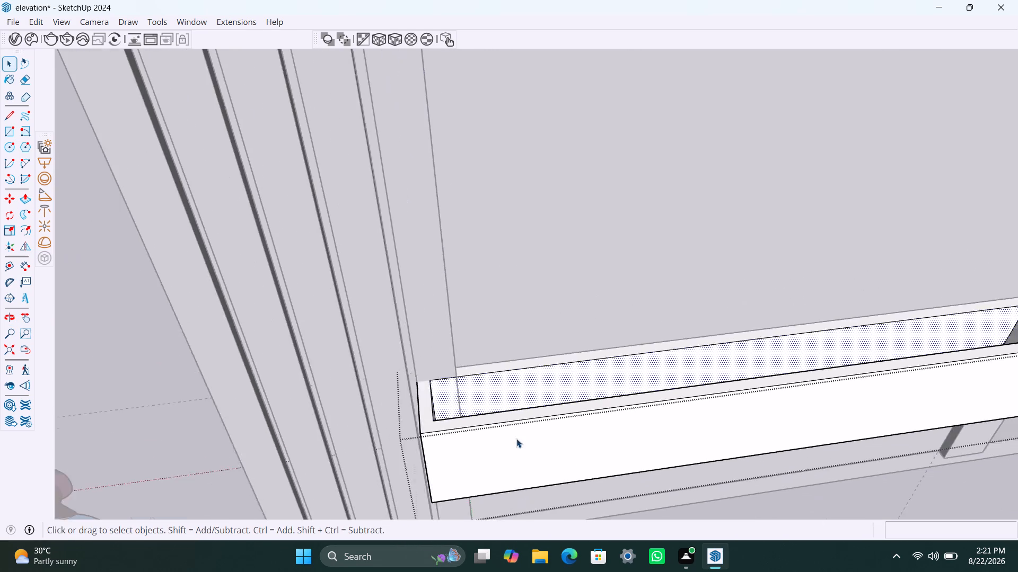
{"action": "middle_click_drag", "start_coordinate": [565, 432], "coordinate": [438, 407]}
{"action": "triple_click", "coordinate": [1003, 417]}
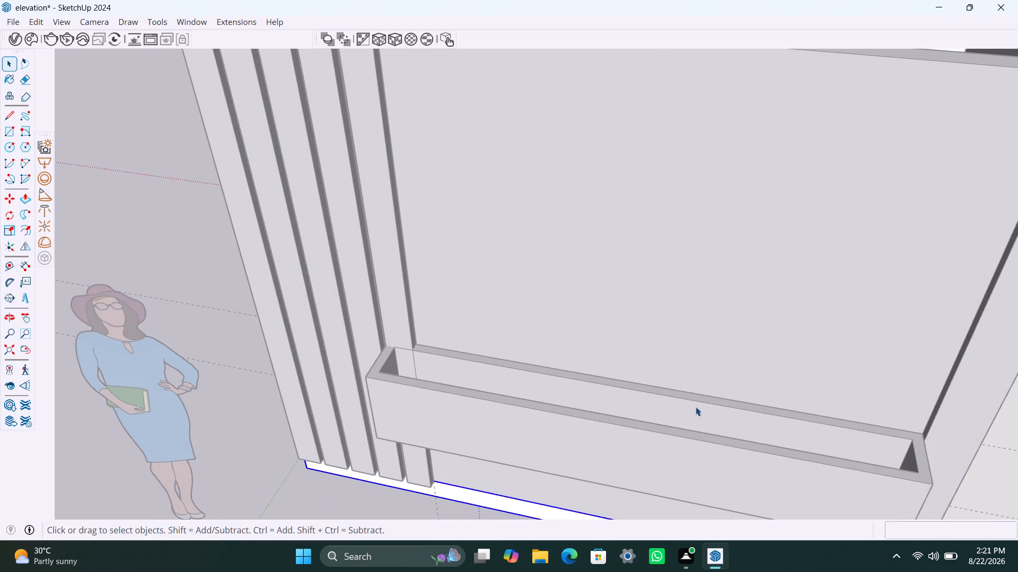
{"action": "scroll", "coordinate": [613, 390], "scroll_direction": "down", "scroll_amount": 3}
{"action": "middle_click_drag", "start_coordinate": [548, 391], "coordinate": [572, 391]}
{"action": "scroll", "coordinate": [442, 383], "scroll_direction": "up", "scroll_amount": 11}
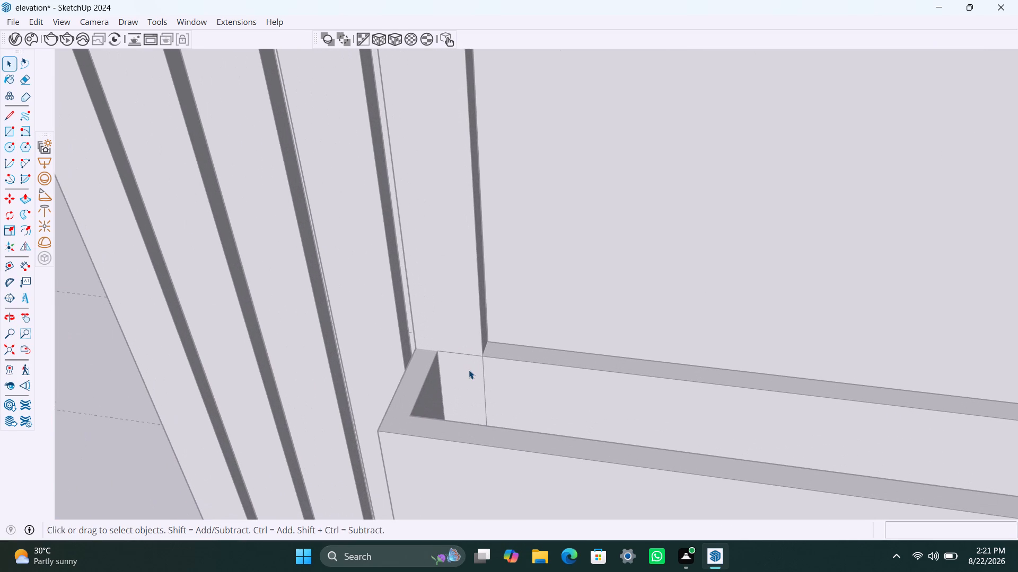
{"action": "left_click", "coordinate": [470, 371]}
{"action": "left_click", "coordinate": [478, 379]}
{"action": "double_click", "coordinate": [494, 382]}
{"action": "left_click", "coordinate": [552, 401]}
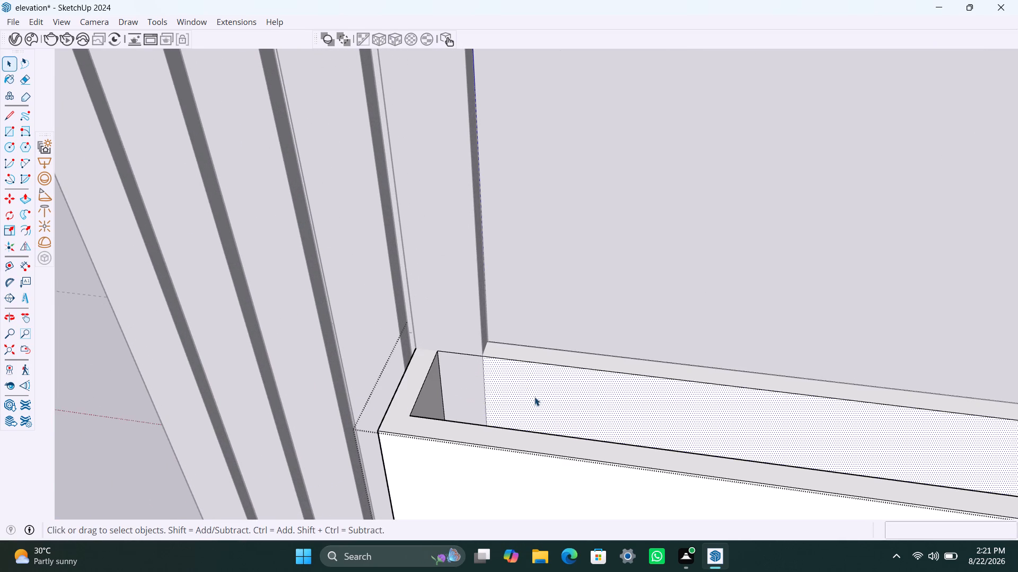
{"action": "left_click", "coordinate": [470, 394]}
{"action": "double_click", "coordinate": [470, 394]}
{"action": "left_click", "coordinate": [469, 394]}
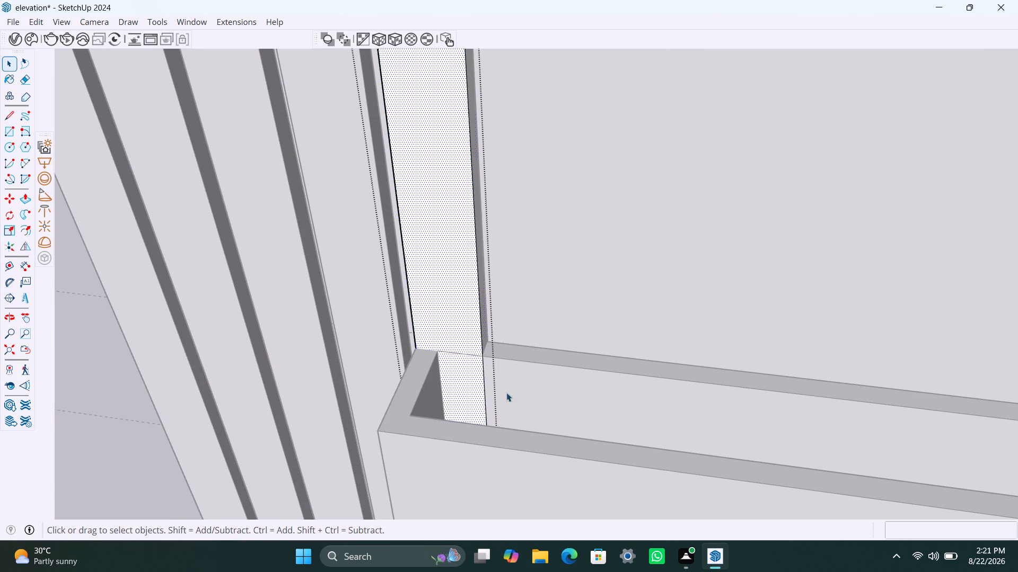
{"action": "double_click", "coordinate": [540, 392]}
{"action": "left_click", "coordinate": [540, 392]}
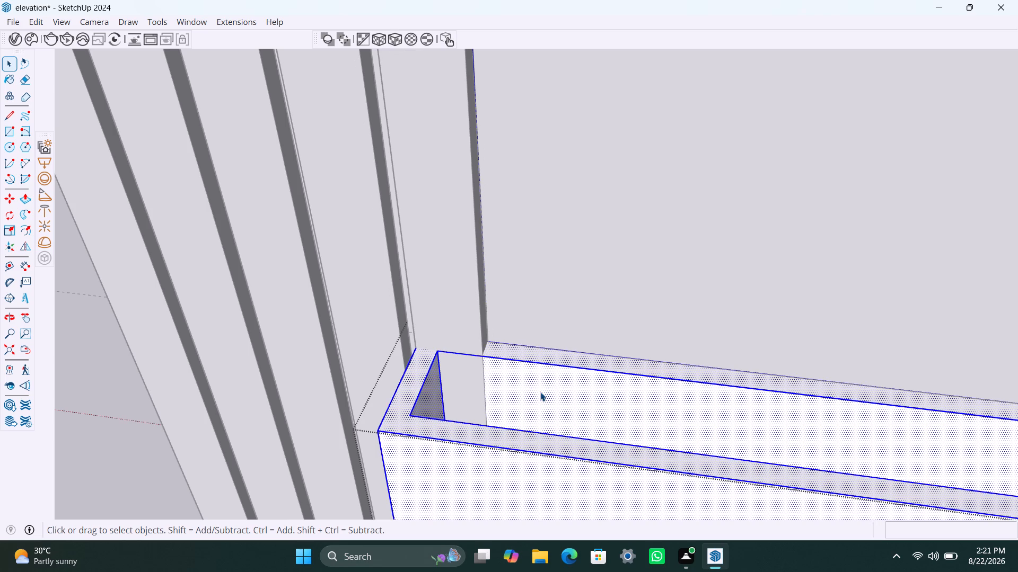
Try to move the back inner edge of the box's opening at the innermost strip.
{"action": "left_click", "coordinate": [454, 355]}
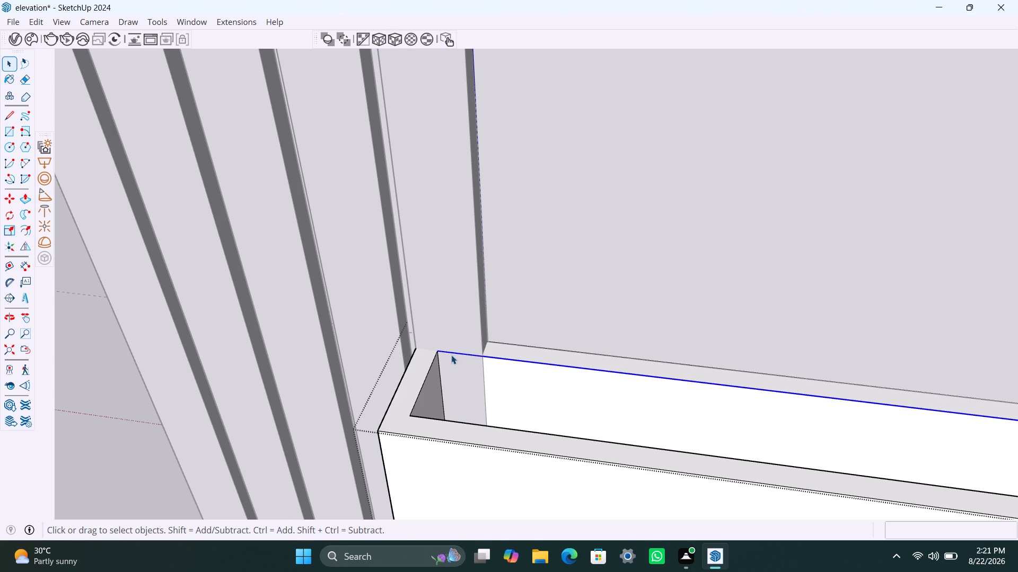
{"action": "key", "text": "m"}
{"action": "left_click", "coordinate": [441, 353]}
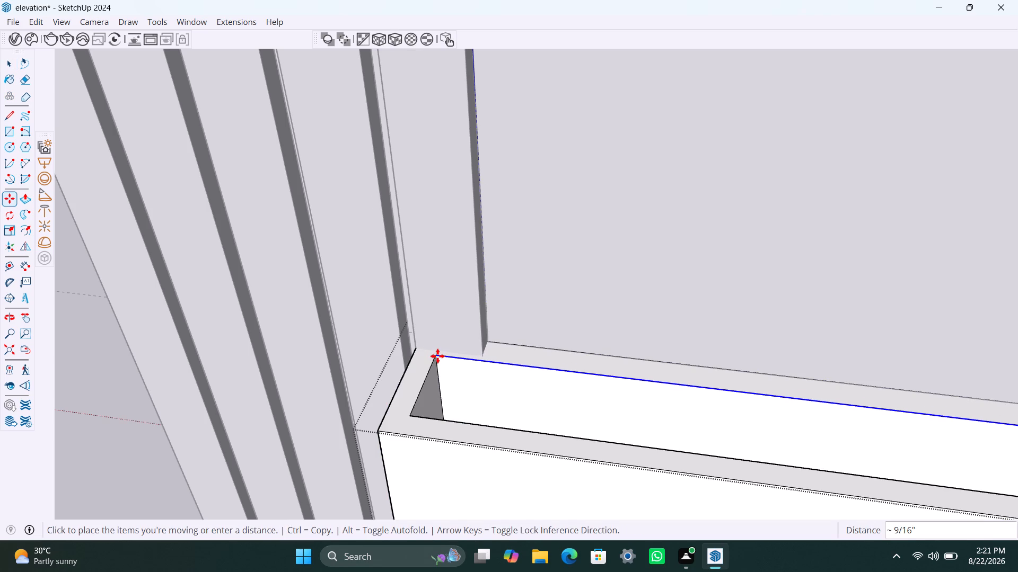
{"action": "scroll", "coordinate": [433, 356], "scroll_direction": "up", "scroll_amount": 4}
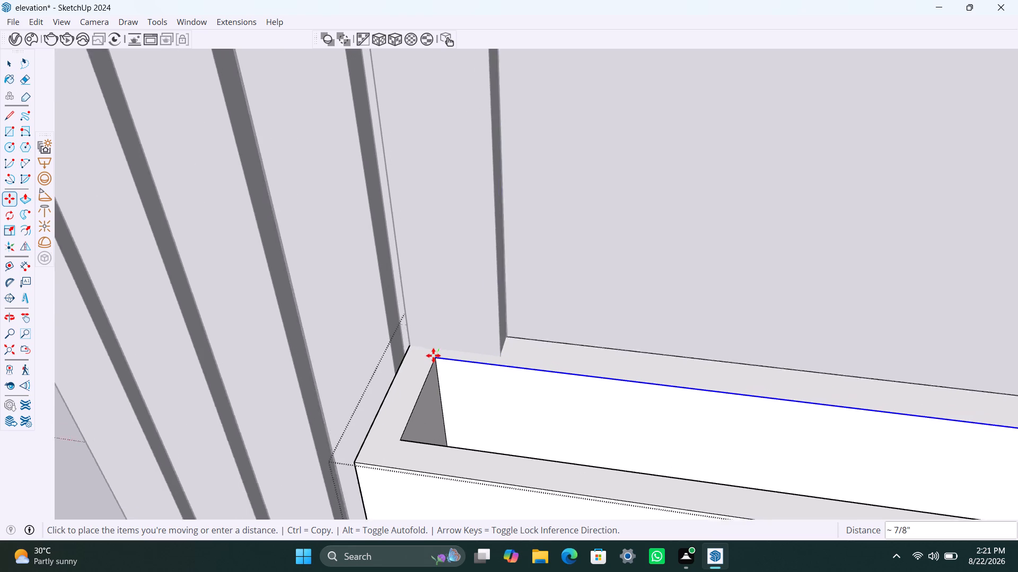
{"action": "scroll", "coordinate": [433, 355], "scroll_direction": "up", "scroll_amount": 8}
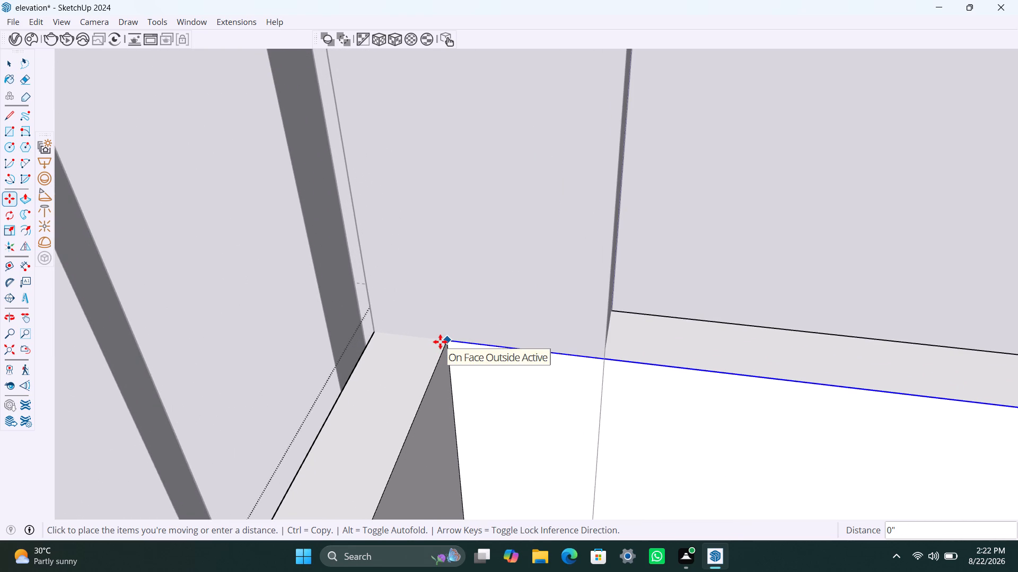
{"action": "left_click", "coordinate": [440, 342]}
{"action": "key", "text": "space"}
Push/Pull the box's inner back face slightly so that it covers the innermost strip inside the box.
{"action": "left_click", "coordinate": [632, 416]}
{"action": "left_click", "coordinate": [596, 416]}
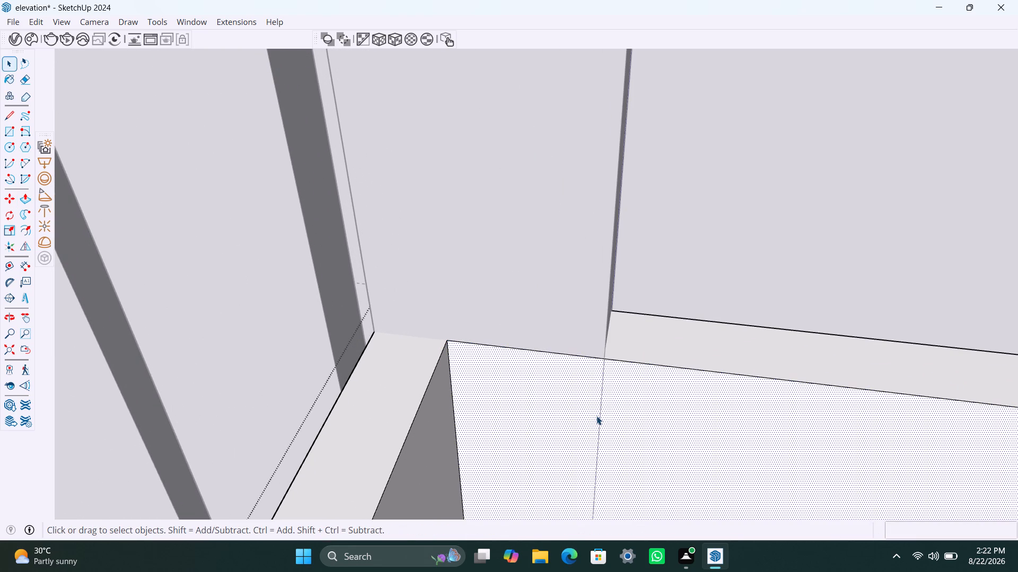
{"action": "scroll", "coordinate": [643, 412], "scroll_direction": "down", "scroll_amount": 14}
{"action": "scroll", "coordinate": [585, 413], "scroll_direction": "up", "scroll_amount": 3}
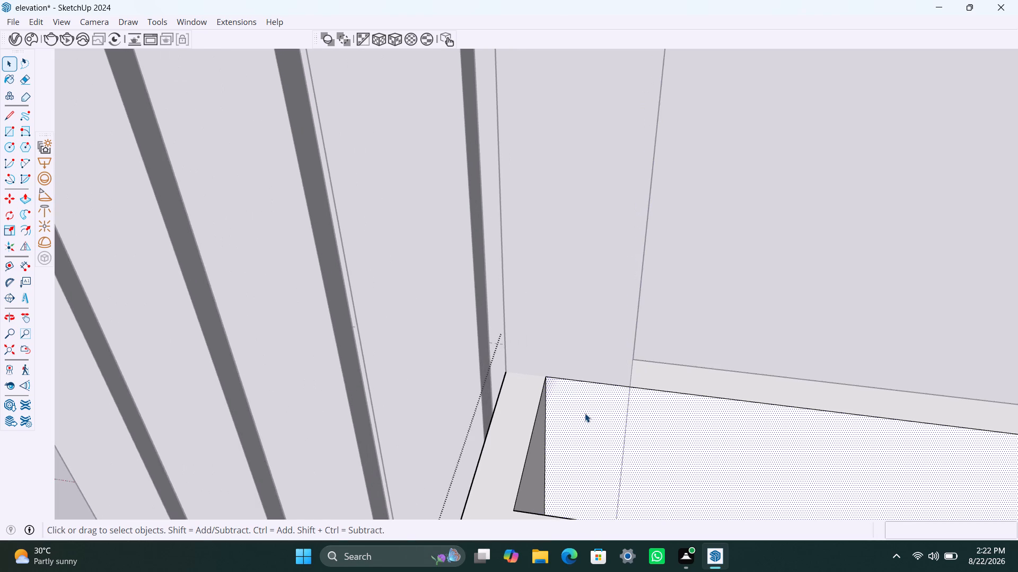
{"action": "key", "text": "p"}
{"action": "left_click", "coordinate": [585, 413]}
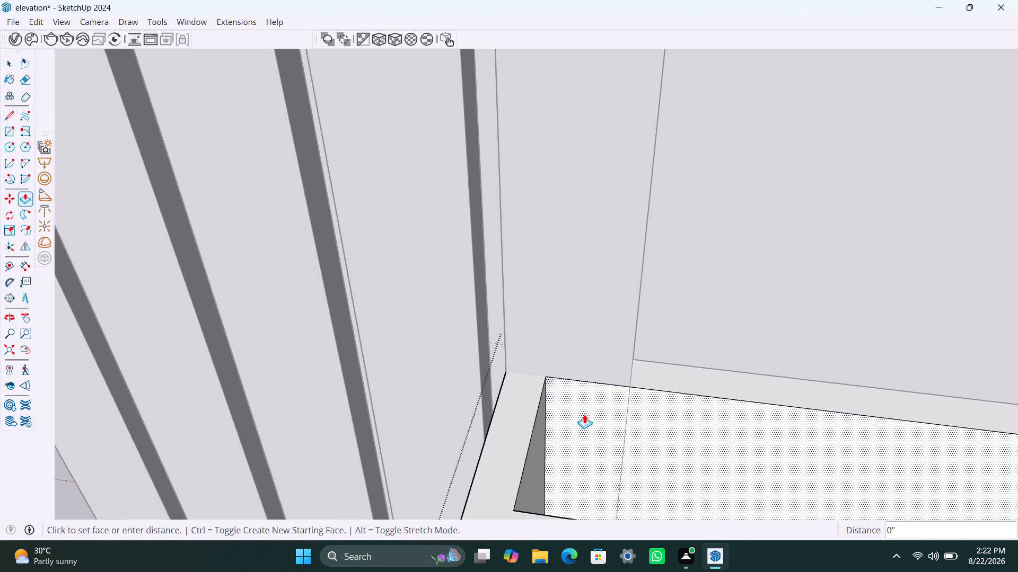
{"action": "left_click", "coordinate": [584, 415]}
{"action": "key", "text": "space"}
Leave the box group and save the model.
{"action": "scroll", "coordinate": [660, 396], "scroll_direction": "down", "scroll_amount": 7}
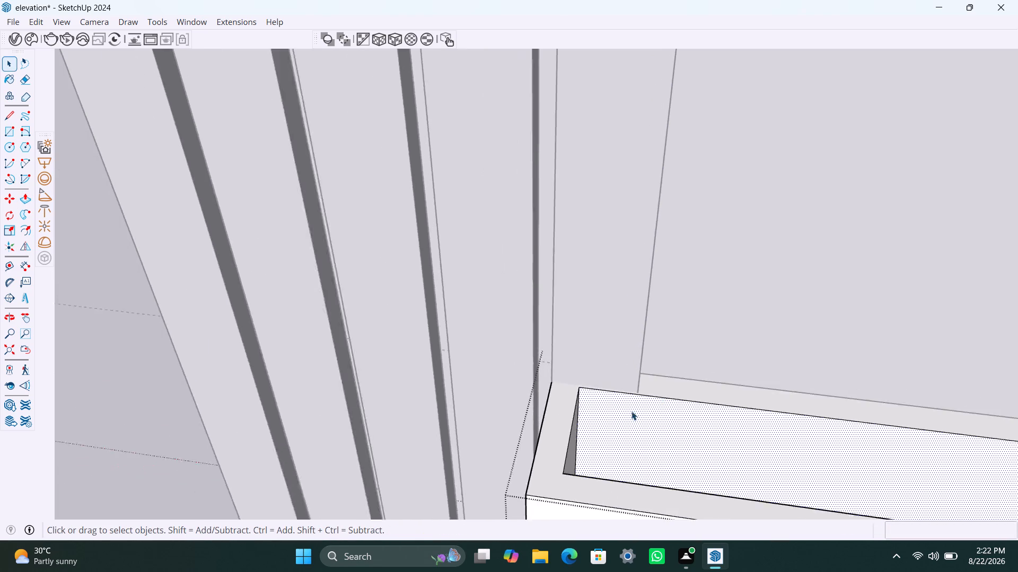
{"action": "scroll", "coordinate": [631, 411], "scroll_direction": "down", "scroll_amount": 17}
{"action": "triple_click", "coordinate": [374, 320]}
{"action": "scroll", "coordinate": [689, 454], "scroll_direction": "down", "scroll_amount": 4}
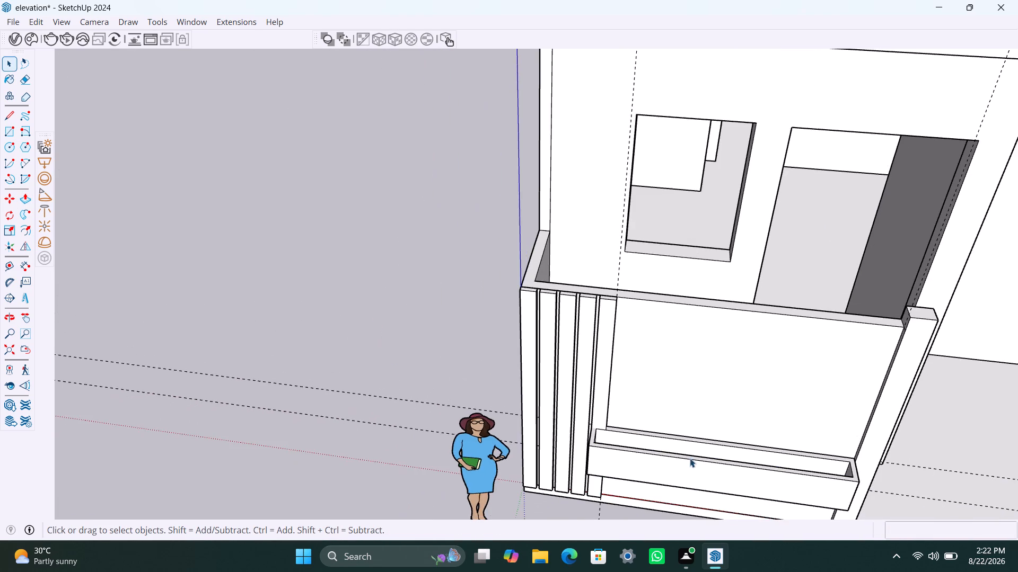
{"action": "middle_click_drag", "start_coordinate": [690, 458], "coordinate": [629, 463], "text": "shift"}
{"action": "key", "text": "ctrl+s"}
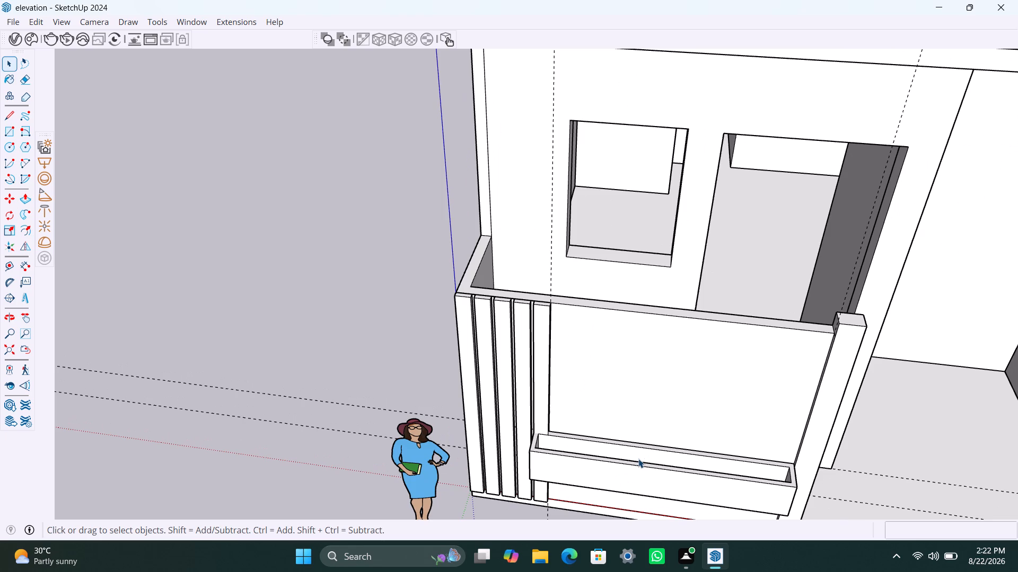
Delete all construction guides from the model.
{"action": "scroll", "coordinate": [643, 391], "scroll_direction": "down", "scroll_amount": 9}
{"action": "middle_click_drag", "start_coordinate": [717, 408], "coordinate": [727, 393]}
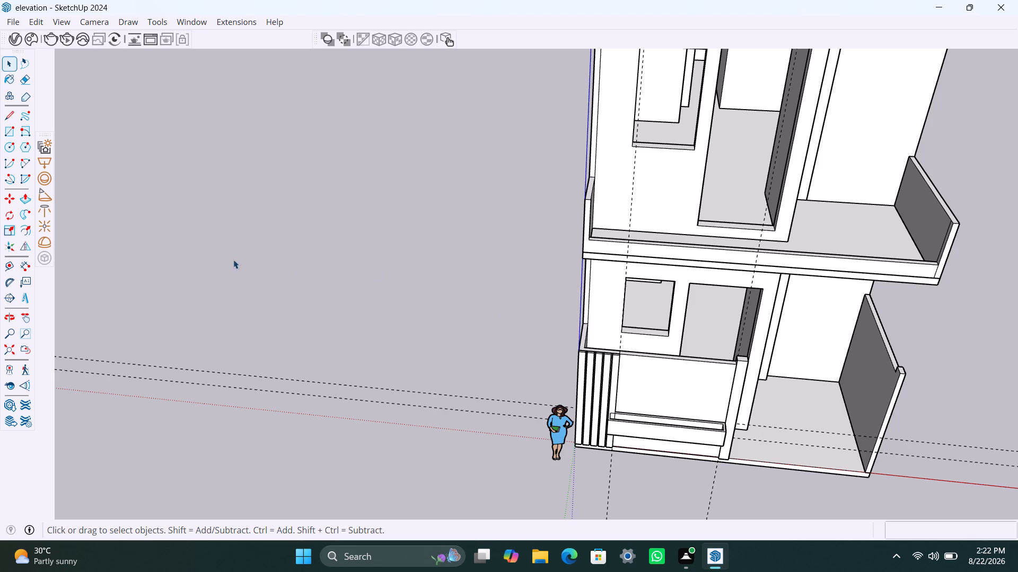
{"action": "left_click", "coordinate": [348, 269]}
{"action": "scroll", "coordinate": [460, 329], "scroll_direction": "down", "scroll_amount": 5}
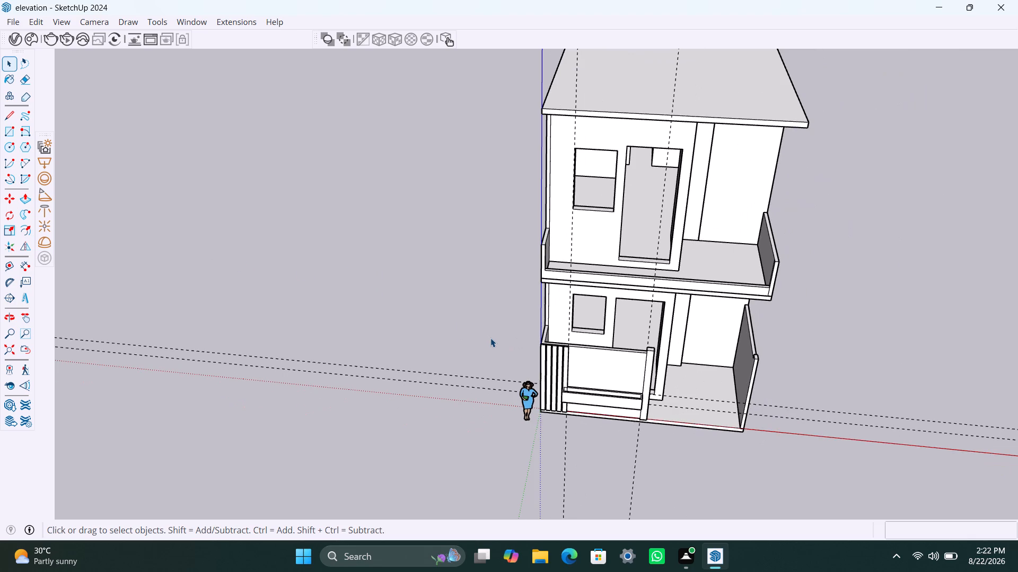
{"action": "key", "text": "Escape"}
{"action": "left_click", "coordinate": [37, 21]}
{"action": "left_click", "coordinate": [85, 152]}
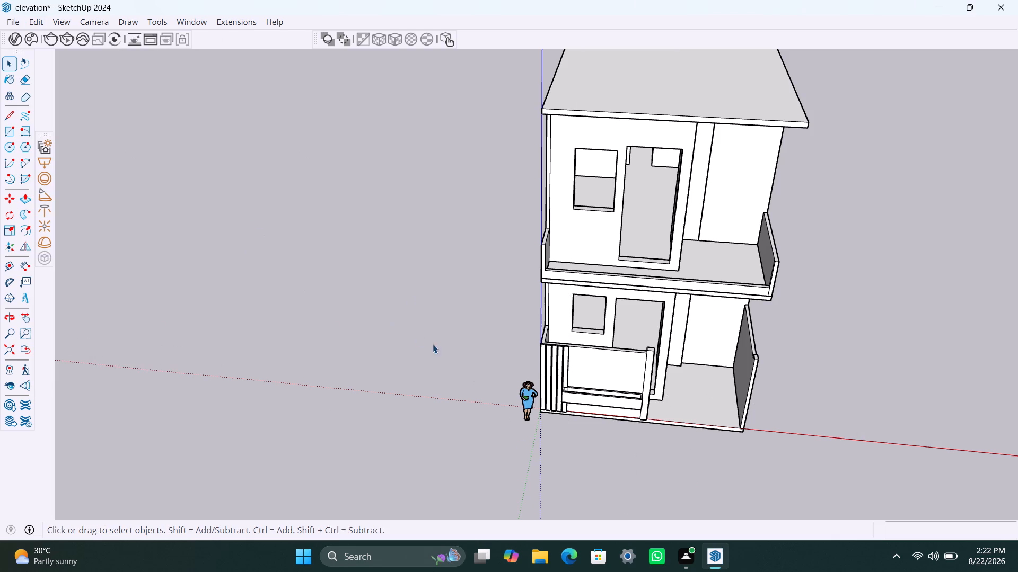
Save the model without its guides.
{"action": "middle_click_drag", "start_coordinate": [433, 345], "coordinate": [473, 347]}
{"action": "scroll", "coordinate": [422, 335], "scroll_direction": "up", "scroll_amount": 3}
{"action": "middle_click_drag", "start_coordinate": [454, 344], "coordinate": [435, 337]}
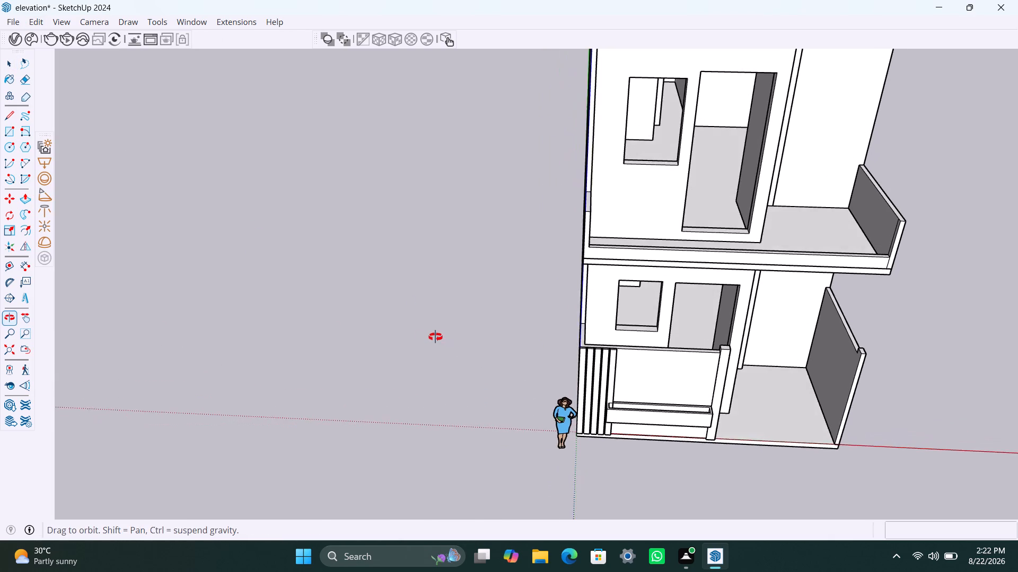
{"action": "middle_click_drag", "start_coordinate": [435, 337], "coordinate": [442, 336]}
{"action": "key", "text": "ctrl+s"}
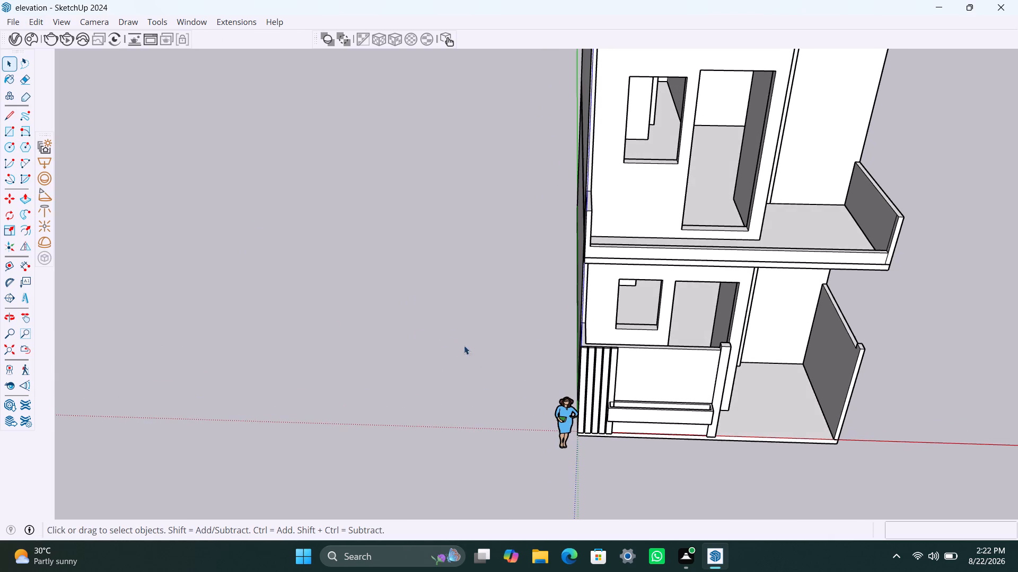
Draw a rectangle corner to corner over the ground-floor window opening, about 5' 15/16" by 3' 7 1/8", and make it a group.
{"action": "scroll", "coordinate": [549, 410], "scroll_direction": "down", "scroll_amount": 3}
{"action": "middle_click_drag", "start_coordinate": [516, 413], "coordinate": [392, 410]}
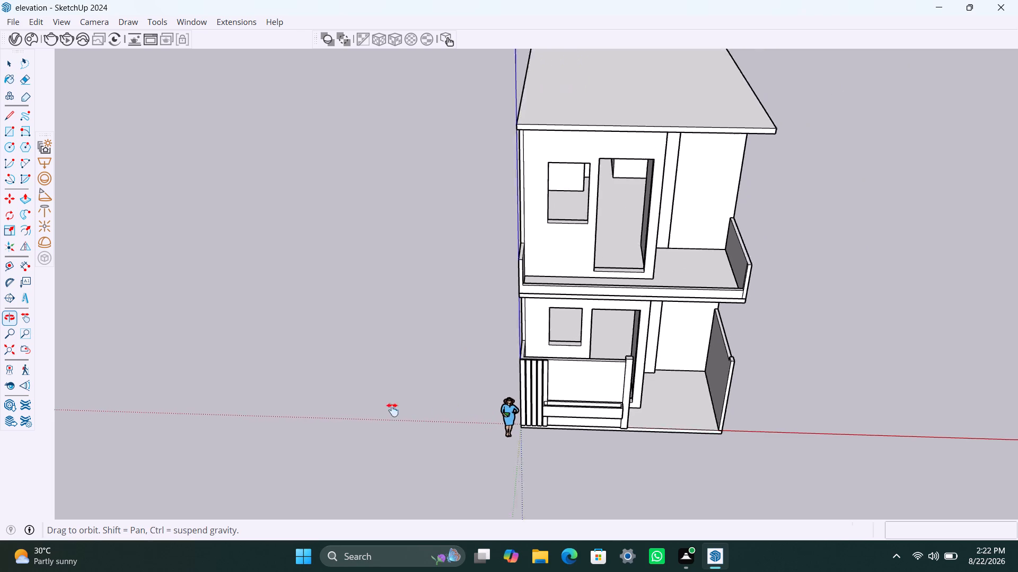
{"action": "middle_click_drag", "start_coordinate": [392, 410], "coordinate": [376, 409]}
{"action": "scroll", "coordinate": [495, 400], "scroll_direction": "up", "scroll_amount": 2}
{"action": "middle_click_drag", "start_coordinate": [568, 400], "coordinate": [560, 333]}
{"action": "scroll", "coordinate": [438, 276], "scroll_direction": "up", "scroll_amount": 3}
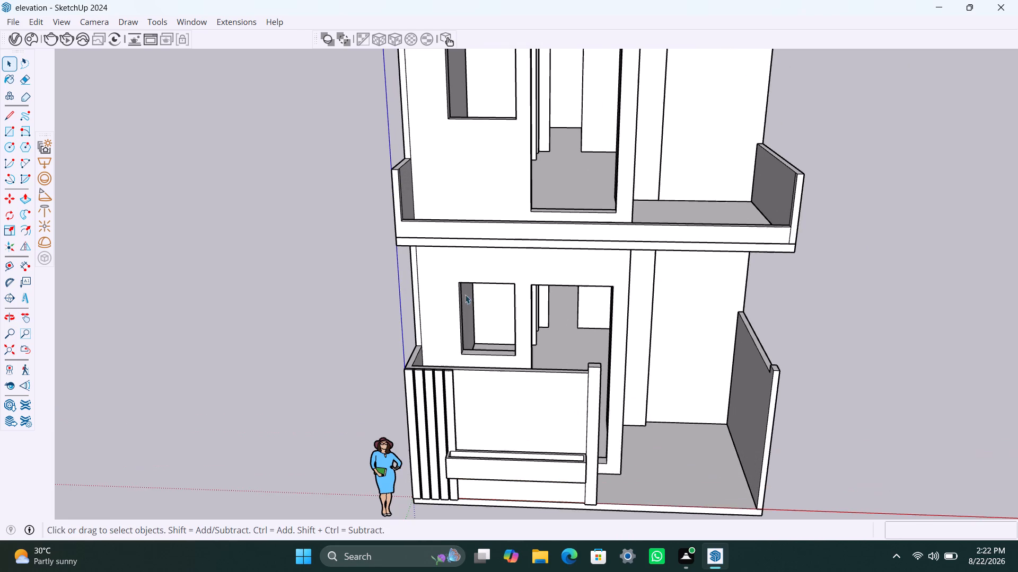
{"action": "middle_click_drag", "start_coordinate": [462, 298], "coordinate": [444, 309]}
{"action": "scroll", "coordinate": [447, 301], "scroll_direction": "up", "scroll_amount": 3}
{"action": "middle_click_drag", "start_coordinate": [448, 303], "coordinate": [450, 300]}
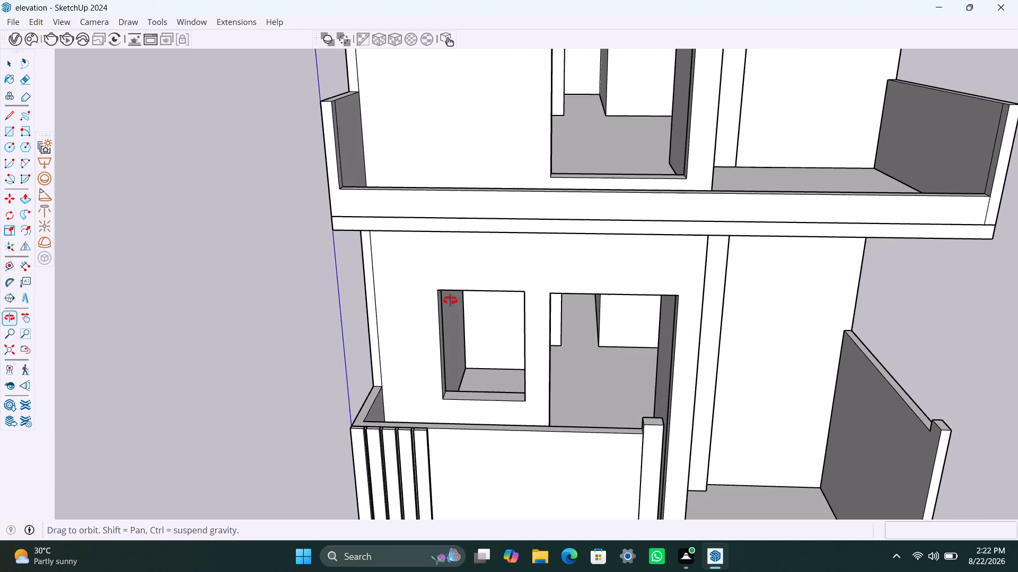
{"action": "middle_click_drag", "start_coordinate": [450, 300], "coordinate": [449, 292]}
{"action": "scroll", "coordinate": [445, 291], "scroll_direction": "up", "scroll_amount": 3}
{"action": "key", "text": "r"}
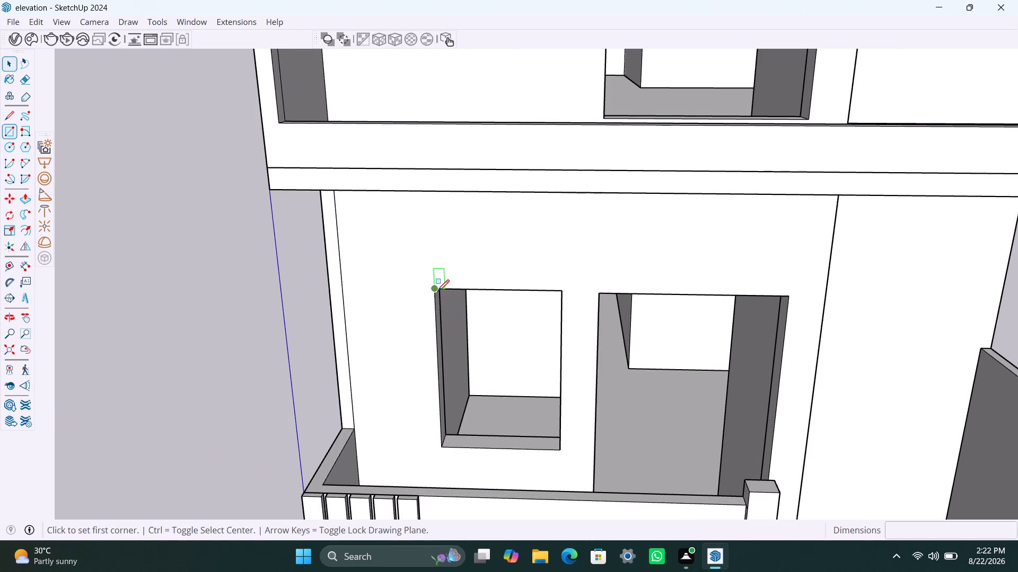
{"action": "left_click", "coordinate": [436, 291]}
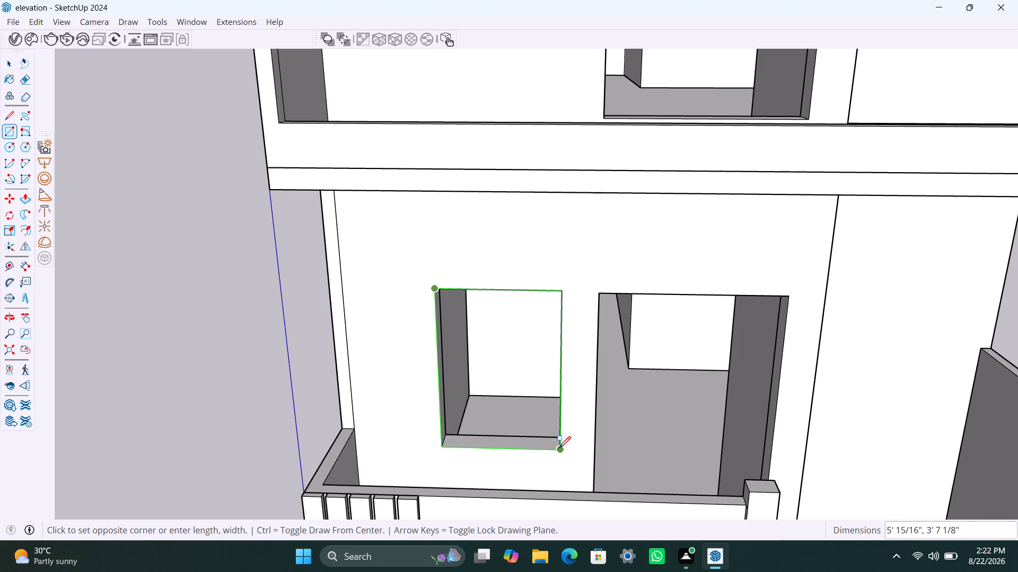
{"action": "left_click", "coordinate": [559, 448]}
{"action": "key", "text": "space"}
{"action": "double_click", "coordinate": [525, 396]}
{"action": "right_click", "coordinate": [522, 396]}
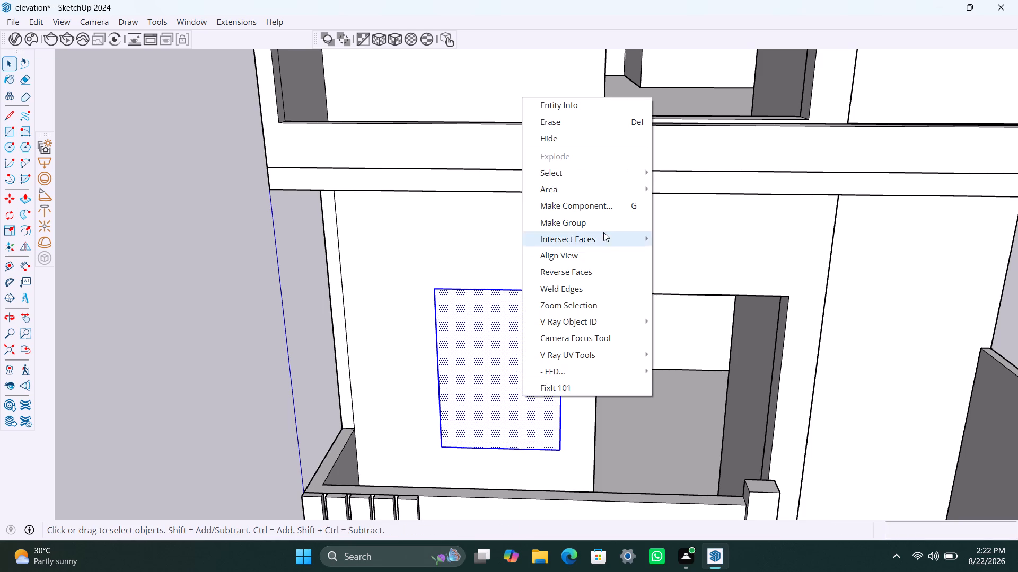
{"action": "left_click", "coordinate": [602, 228]}
Inside the window group, offset the rectangle's edges inward by 2" and delete the inner face to leave a frame.
{"action": "triple_click", "coordinate": [488, 351]}
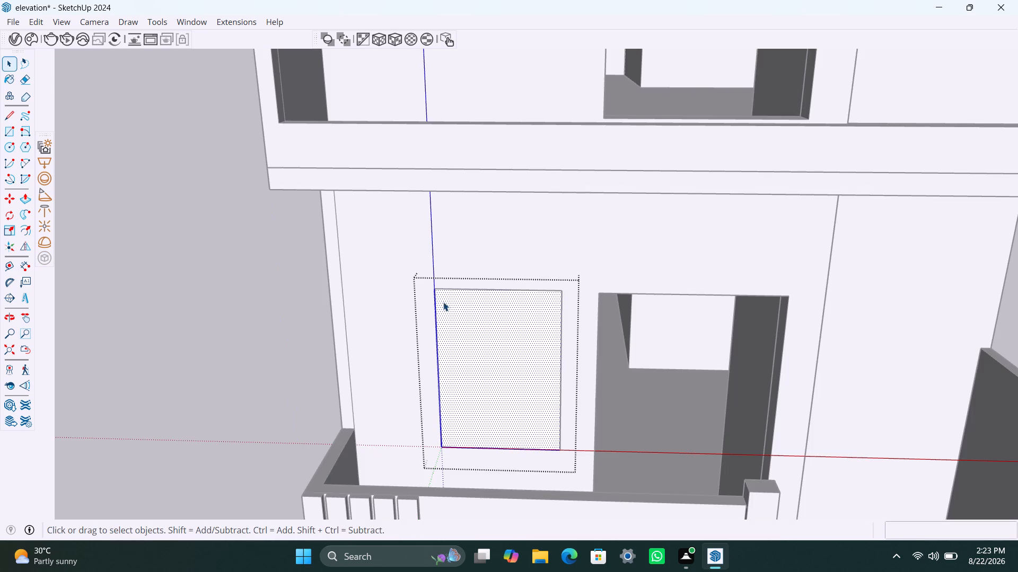
{"action": "key", "text": "f"}
{"action": "left_click", "coordinate": [467, 338]}
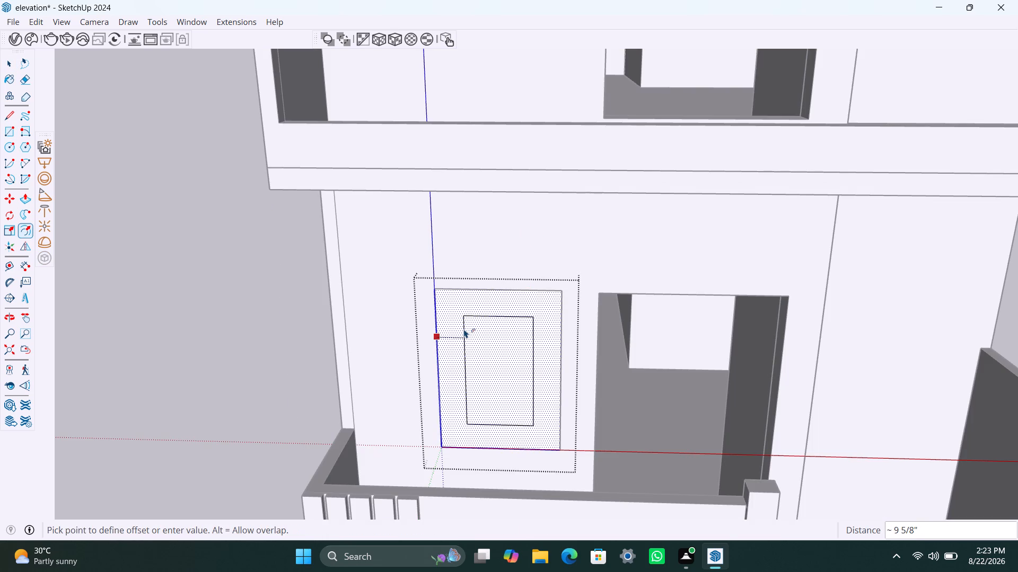
{"action": "type", "text": "2\""}
{"action": "key", "text": "Return"}
{"action": "key", "text": "space"}
{"action": "left_click", "coordinate": [470, 338]}
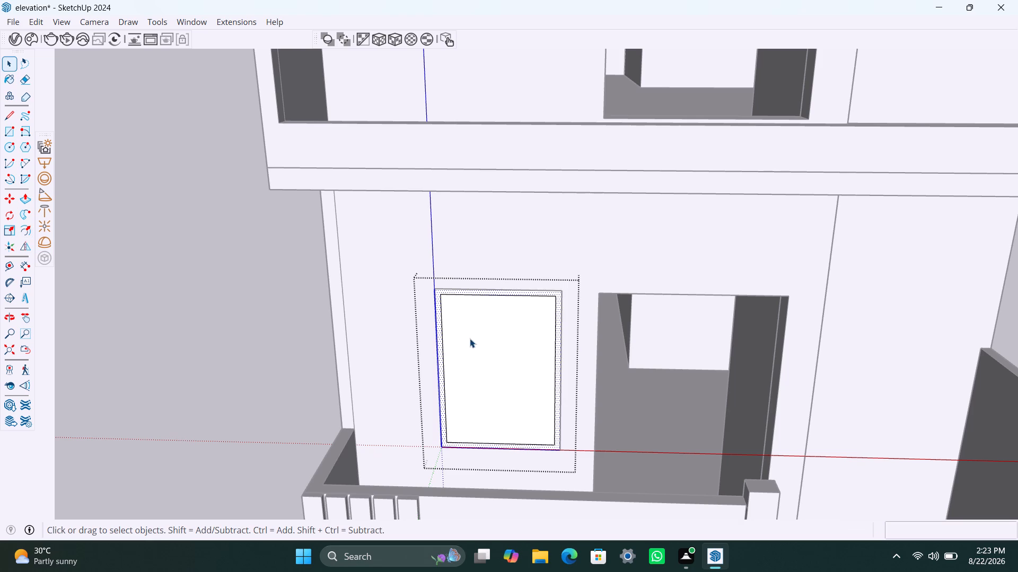
{"action": "key", "text": "Delete"}
Push/Pull the window frame's face by 1.5", and again by another 1.5".
{"action": "scroll", "coordinate": [437, 385], "scroll_direction": "up", "scroll_amount": 4}
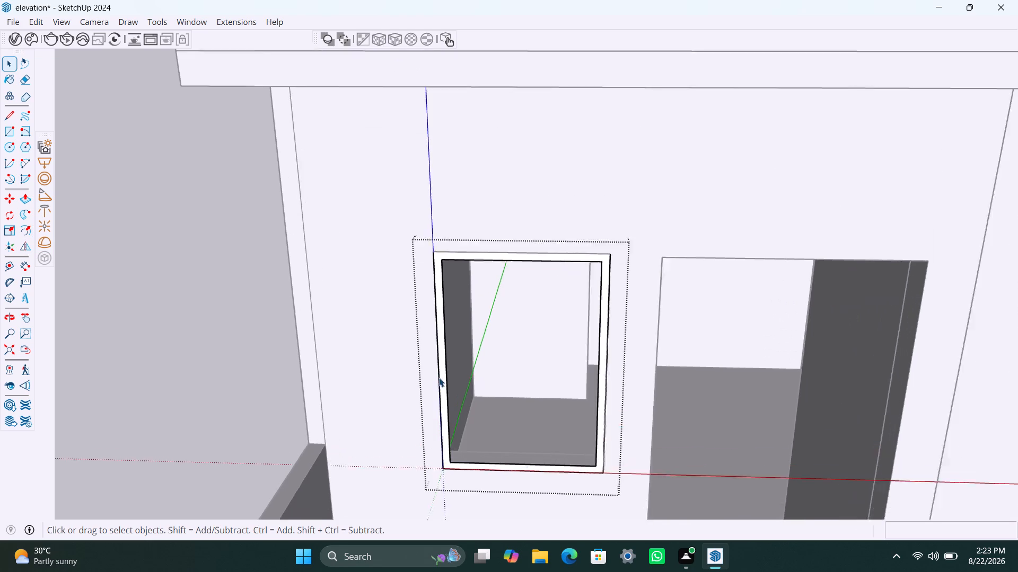
{"action": "scroll", "coordinate": [439, 378], "scroll_direction": "up", "scroll_amount": 4}
{"action": "left_click", "coordinate": [445, 368]}
{"action": "key", "text": "p"}
{"action": "left_click", "coordinate": [445, 368]}
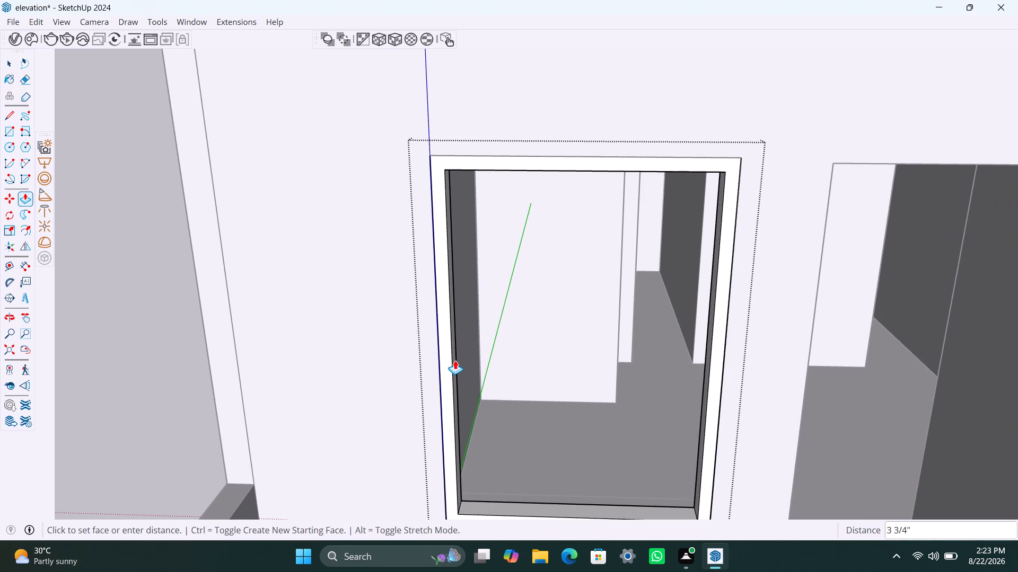
{"action": "type", "text": "1.5\""}
{"action": "key", "text": "Return"}
{"action": "left_click", "coordinate": [445, 373]}
{"action": "type", "text": "1.5\""}
{"action": "key", "text": "Return"}
{"action": "key", "text": "space"}
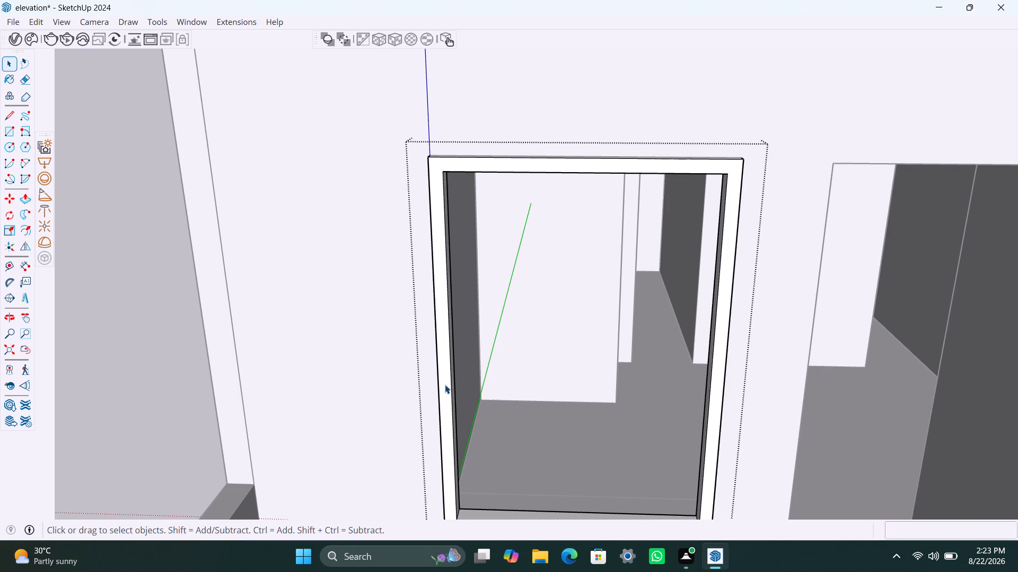
Draw a rectangle over the left half of the frame opening, about 1' 7 9/16" by 4' 8 15/16", and delete the face filling the right half.
{"action": "key", "text": "r"}
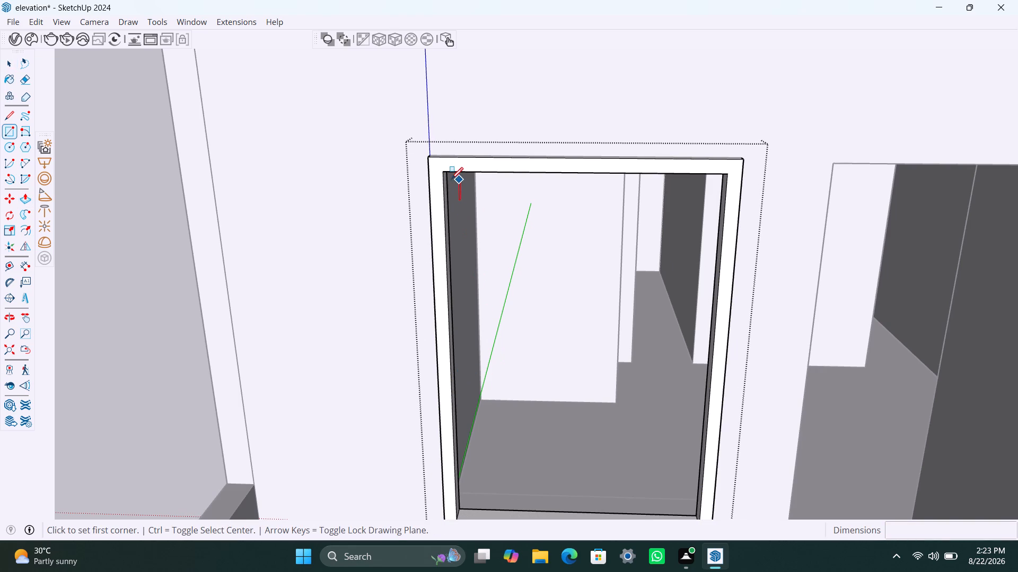
{"action": "left_click", "coordinate": [447, 172]}
{"action": "scroll", "coordinate": [554, 367], "scroll_direction": "down", "scroll_amount": 3}
{"action": "middle_click_drag", "start_coordinate": [554, 369], "coordinate": [550, 316]}
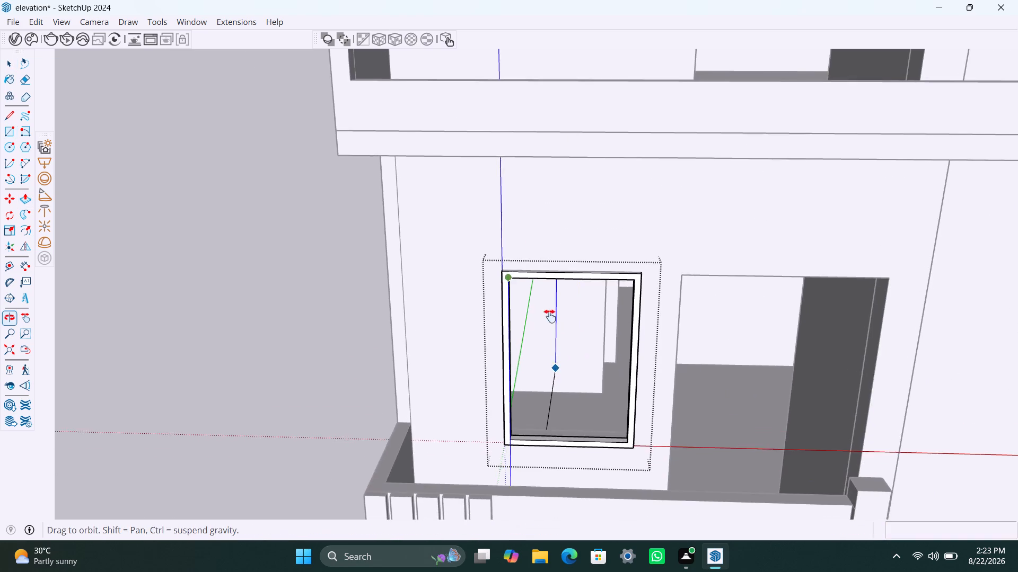
{"action": "middle_click_drag", "start_coordinate": [550, 316], "coordinate": [546, 280]}
{"action": "scroll", "coordinate": [543, 258], "scroll_direction": "up", "scroll_amount": 6}
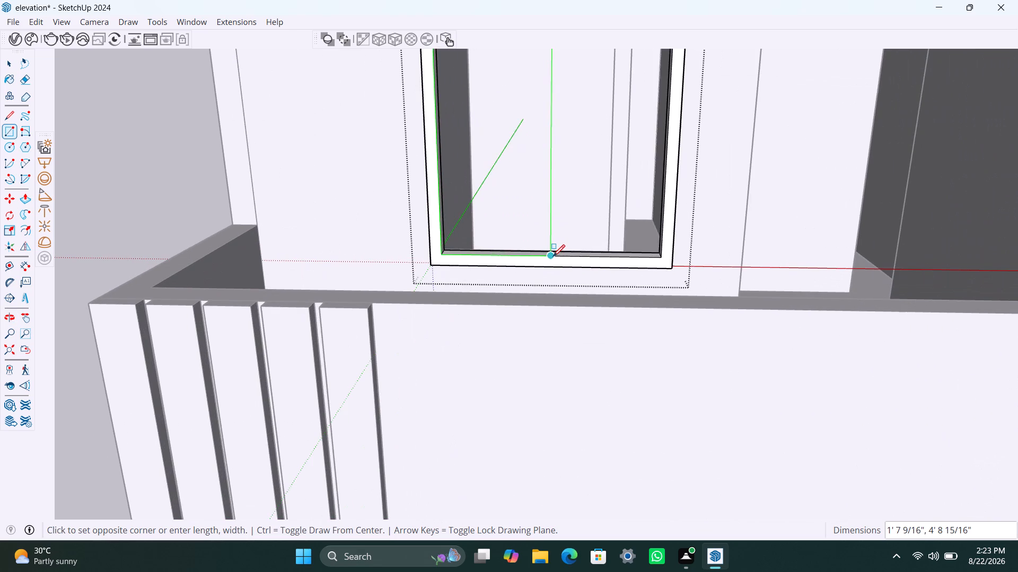
{"action": "left_click", "coordinate": [553, 256]}
{"action": "key", "text": "space"}
{"action": "left_click", "coordinate": [580, 231]}
{"action": "key", "text": "Delete"}
Group the left half panel, Push/Pull it to a thickness of 18 mm, and leave the panel and window groups.
{"action": "double_click", "coordinate": [514, 221]}
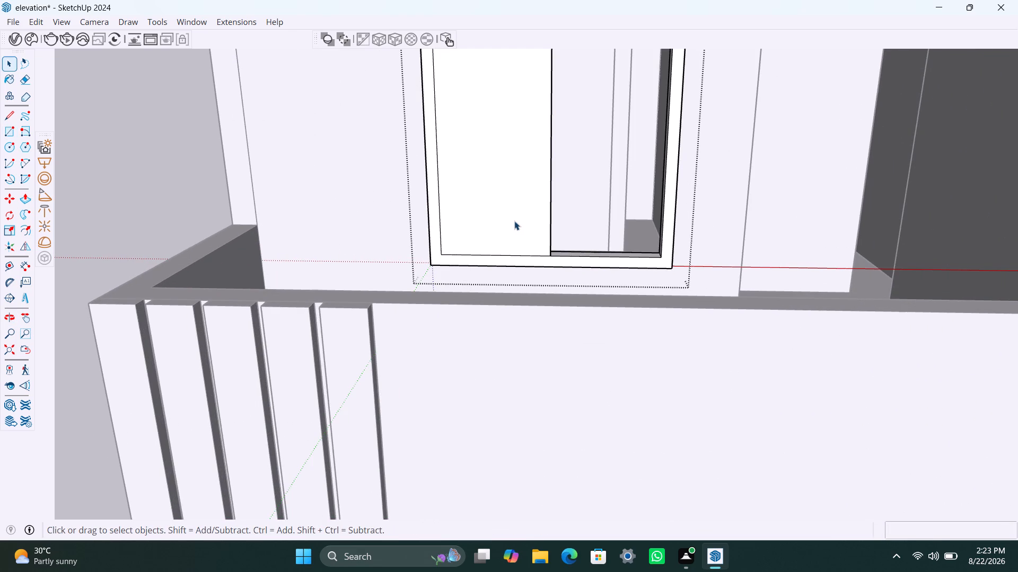
{"action": "right_click", "coordinate": [514, 220]}
{"action": "left_click", "coordinate": [568, 339]}
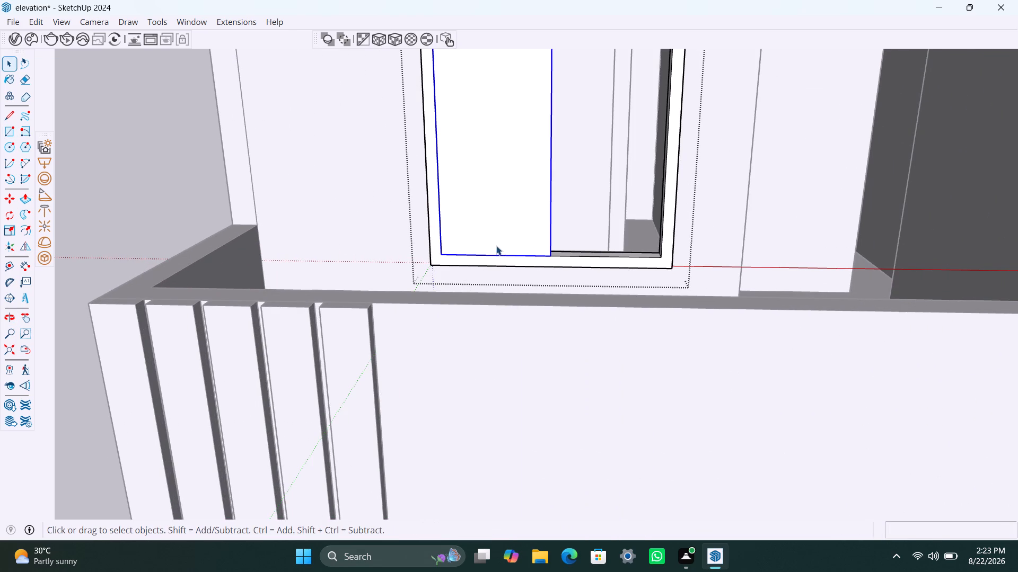
{"action": "left_click", "coordinate": [496, 246]}
{"action": "left_click", "coordinate": [496, 240]}
{"action": "triple_click", "coordinate": [497, 236]}
{"action": "key", "text": "p"}
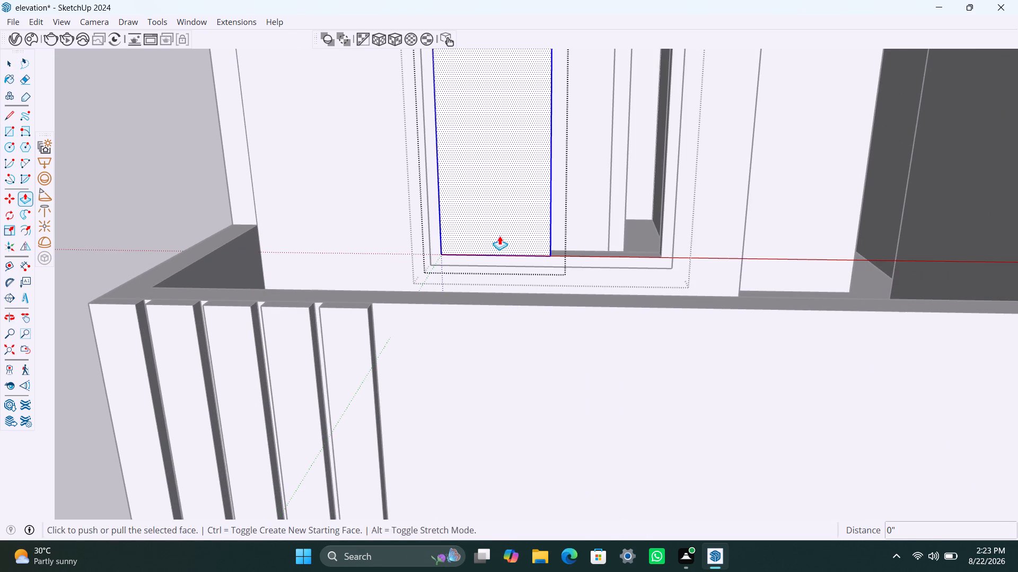
{"action": "left_click", "coordinate": [499, 236]}
{"action": "type", "text": "18MM"}
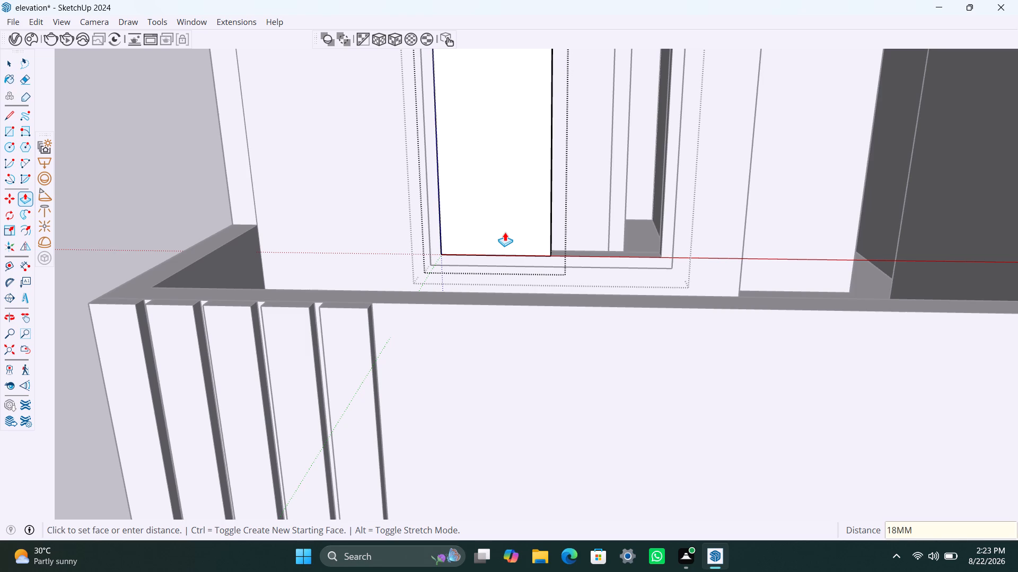
{"action": "key", "text": "Return"}
{"action": "key", "text": "space"}
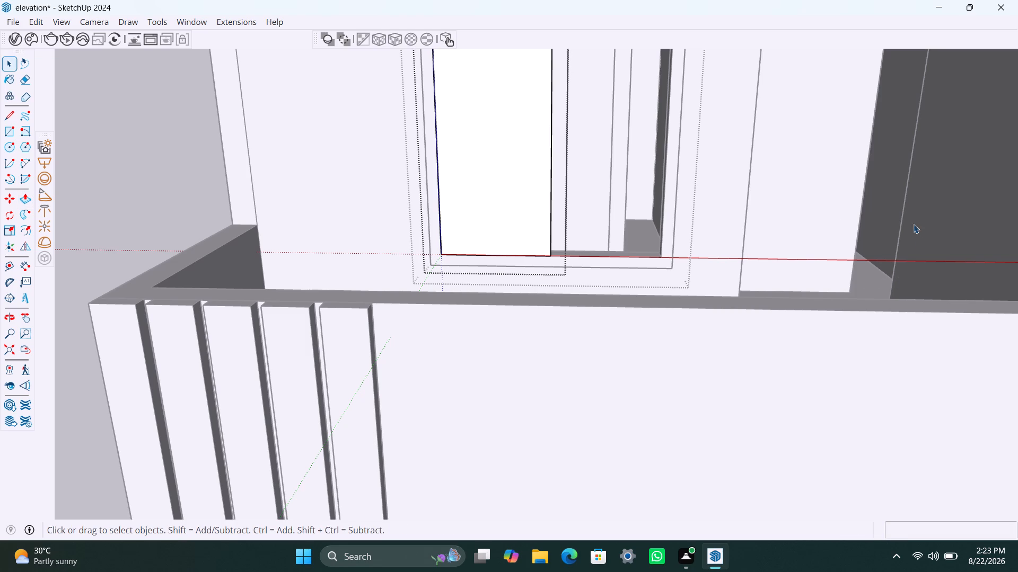
{"action": "left_click", "coordinate": [888, 259]}
{"action": "scroll", "coordinate": [662, 319], "scroll_direction": "down", "scroll_amount": 5}
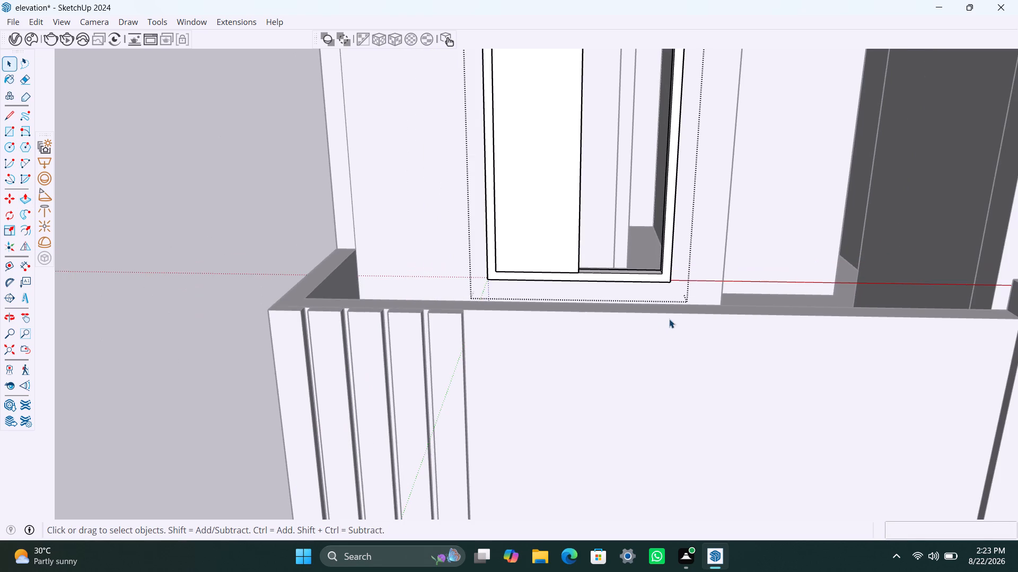
{"action": "double_click", "coordinate": [291, 192]}
Reopen the window group and move the left panel about 1 9/16" back into the frame.
{"action": "left_click", "coordinate": [552, 209]}
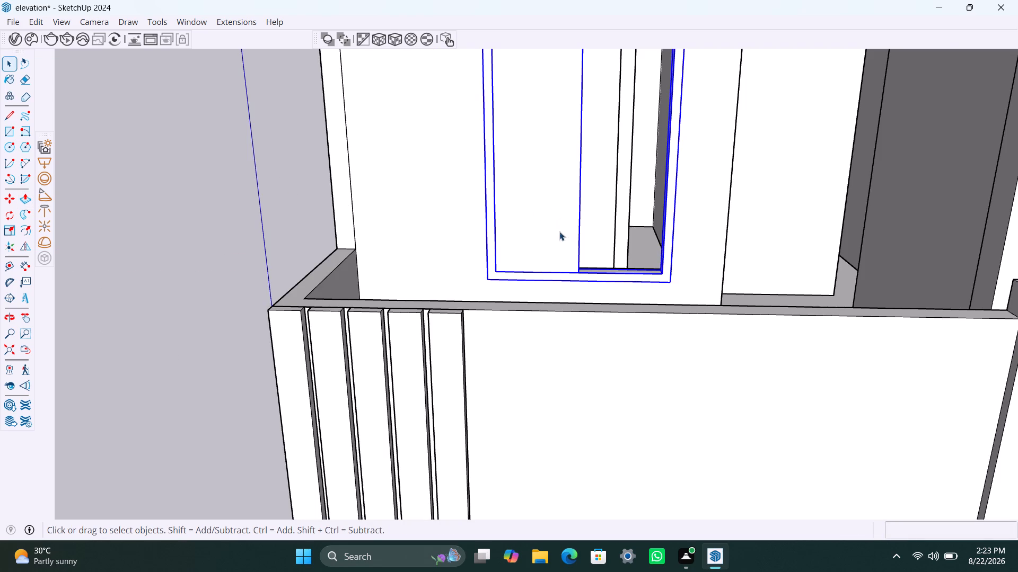
{"action": "scroll", "coordinate": [581, 260], "scroll_direction": "up", "scroll_amount": 3}
{"action": "middle_click_drag", "start_coordinate": [576, 273], "coordinate": [559, 314]}
{"action": "double_click", "coordinate": [542, 270]}
{"action": "left_click", "coordinate": [547, 271]}
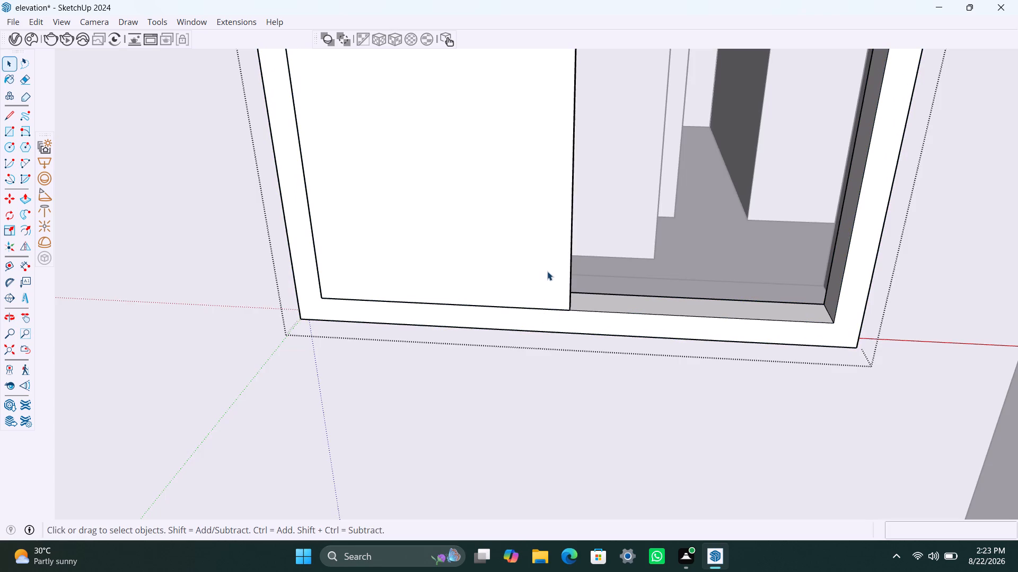
{"action": "scroll", "coordinate": [567, 300], "scroll_direction": "up", "scroll_amount": 2}
{"action": "key", "text": "m"}
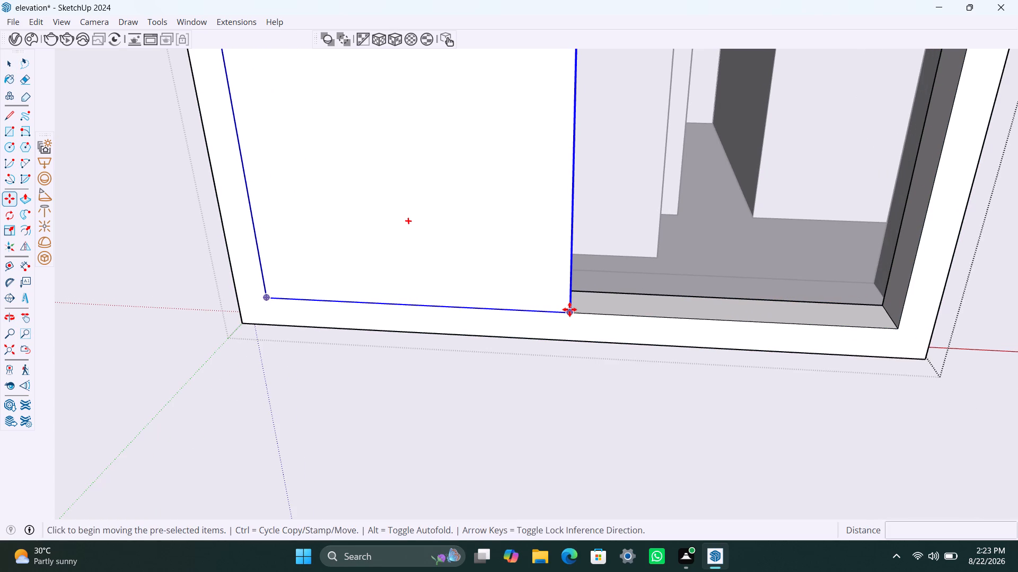
{"action": "left_click", "coordinate": [570, 309]}
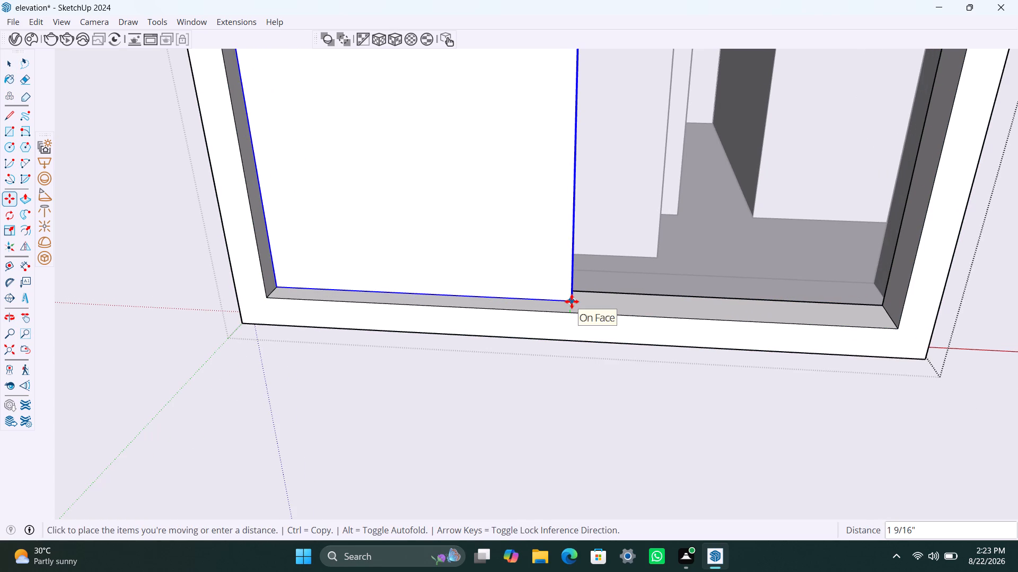
{"action": "left_click", "coordinate": [572, 300]}
Copy the left panel into the right half of the window, snapping it to the frame's inner lower right corner.
{"action": "key", "text": "m"}
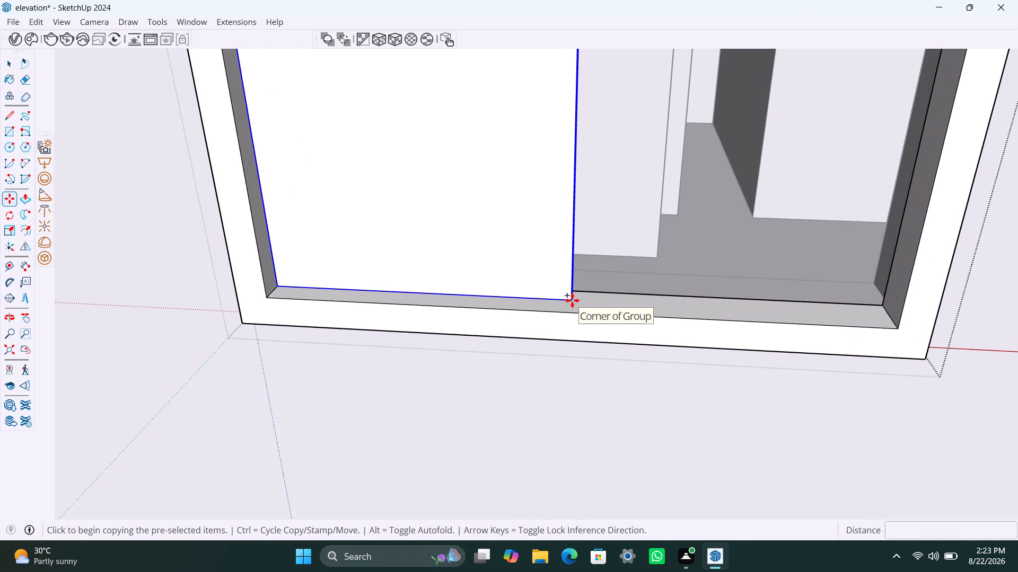
{"action": "left_click", "coordinate": [572, 300]}
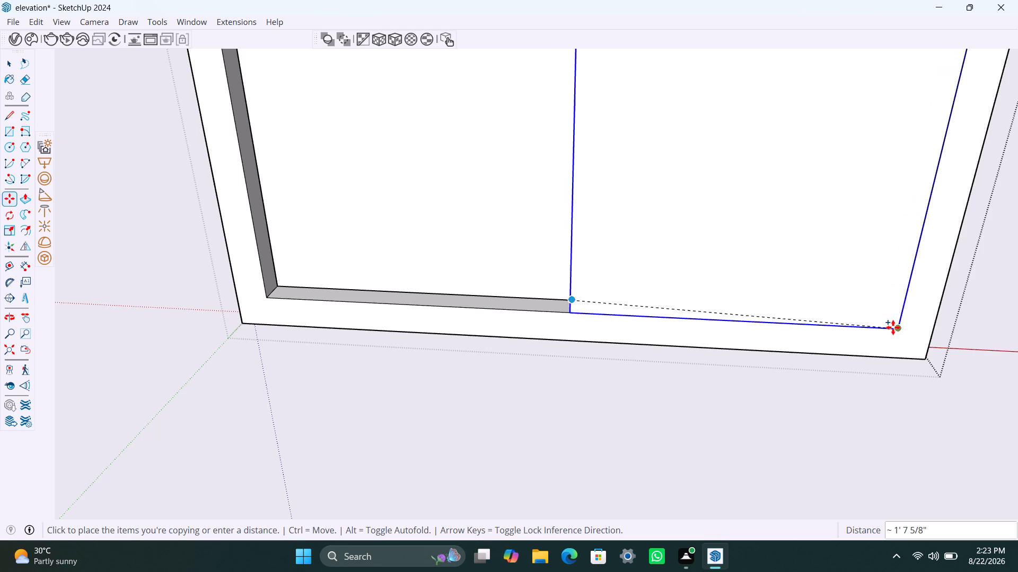
{"action": "left_click", "coordinate": [893, 327]}
Move the copied right panel back about 1" to meet the left panel's front corner, and leave the window group.
{"action": "scroll", "coordinate": [552, 280], "scroll_direction": "up", "scroll_amount": 4}
{"action": "middle_click_drag", "start_coordinate": [577, 326], "coordinate": [717, 362]}
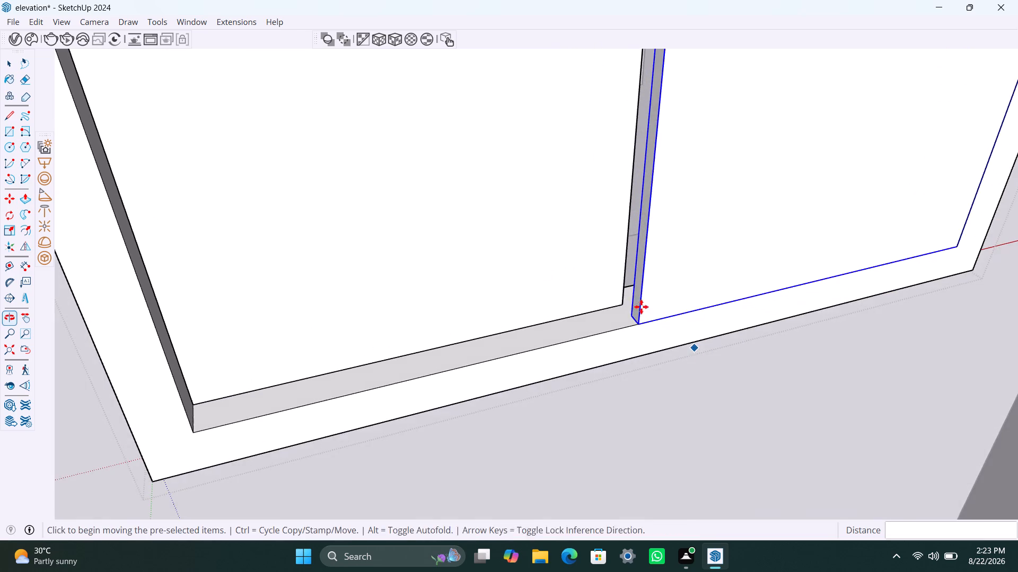
{"action": "scroll", "coordinate": [628, 314], "scroll_direction": "up", "scroll_amount": 9}
{"action": "left_click", "coordinate": [634, 312]}
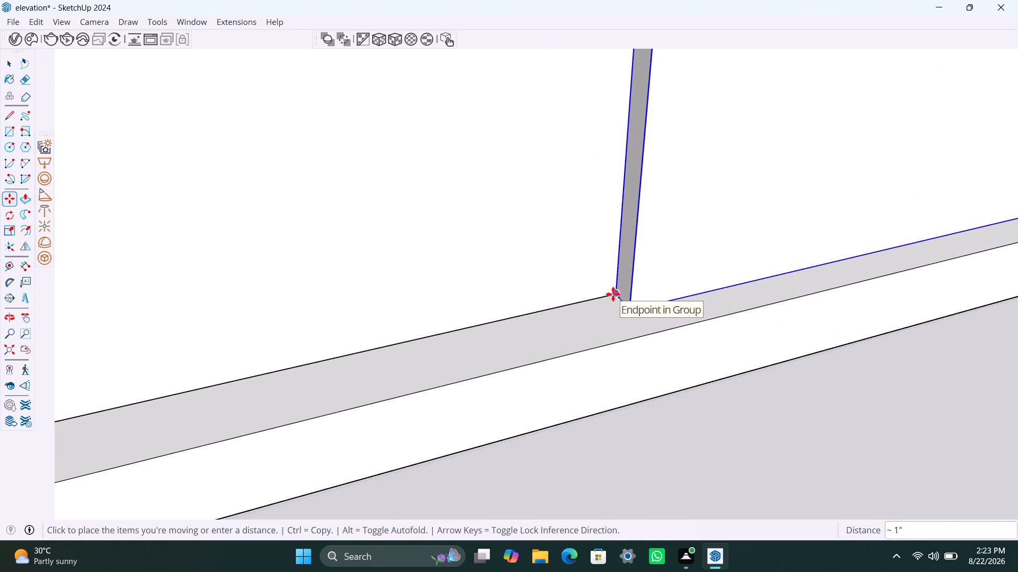
{"action": "left_click", "coordinate": [613, 294]}
{"action": "key", "text": "space"}
{"action": "scroll", "coordinate": [590, 360], "scroll_direction": "down", "scroll_amount": 20}
{"action": "scroll", "coordinate": [590, 360], "scroll_direction": "down", "scroll_amount": 12}
{"action": "middle_click_drag", "start_coordinate": [575, 381], "coordinate": [528, 379]}
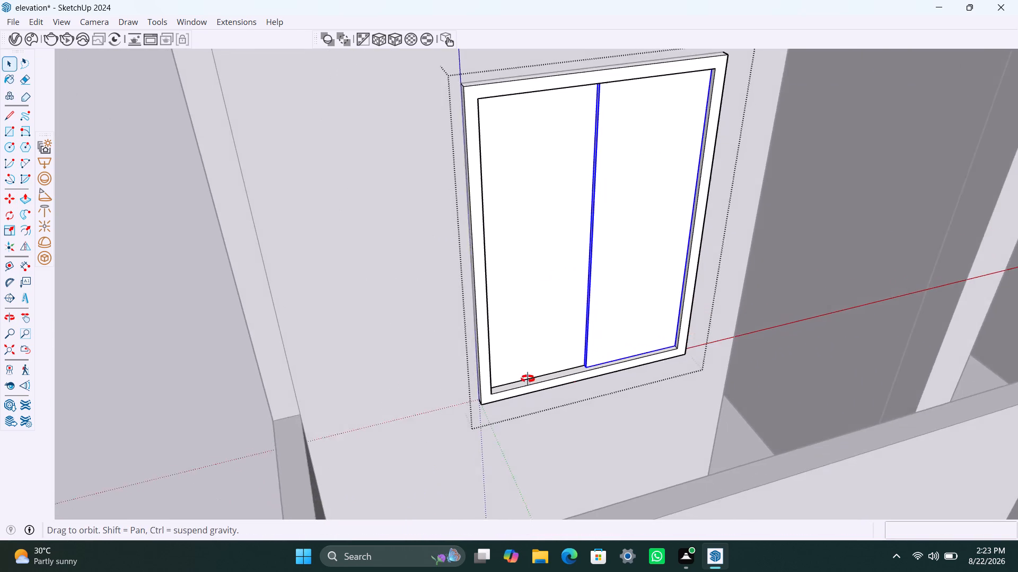
{"action": "middle_click_drag", "start_coordinate": [528, 379], "coordinate": [524, 377]}
{"action": "scroll", "coordinate": [543, 324], "scroll_direction": "down", "scroll_amount": 13}
{"action": "double_click", "coordinate": [261, 308]}
{"action": "scroll", "coordinate": [553, 325], "scroll_direction": "down", "scroll_amount": 5}
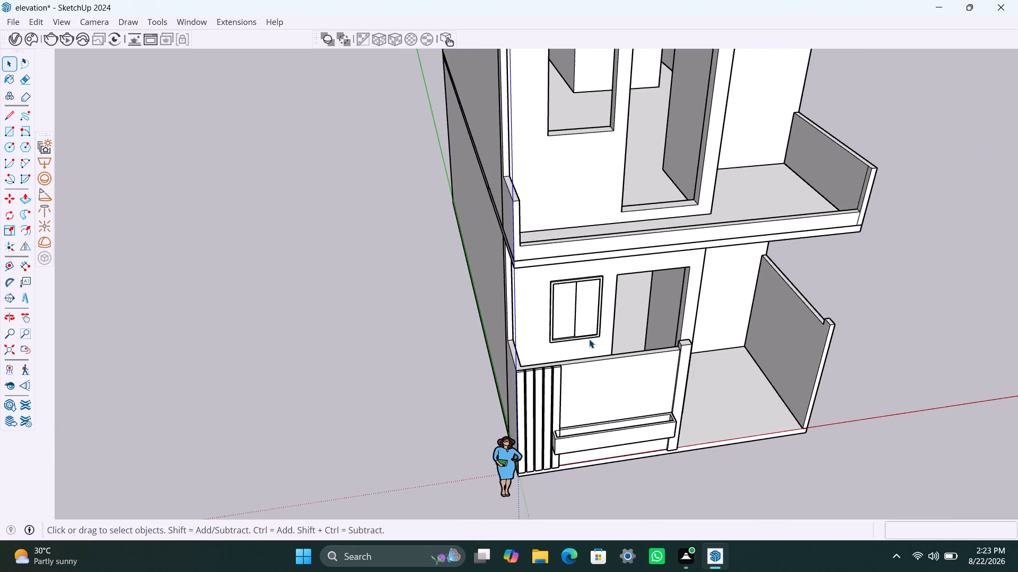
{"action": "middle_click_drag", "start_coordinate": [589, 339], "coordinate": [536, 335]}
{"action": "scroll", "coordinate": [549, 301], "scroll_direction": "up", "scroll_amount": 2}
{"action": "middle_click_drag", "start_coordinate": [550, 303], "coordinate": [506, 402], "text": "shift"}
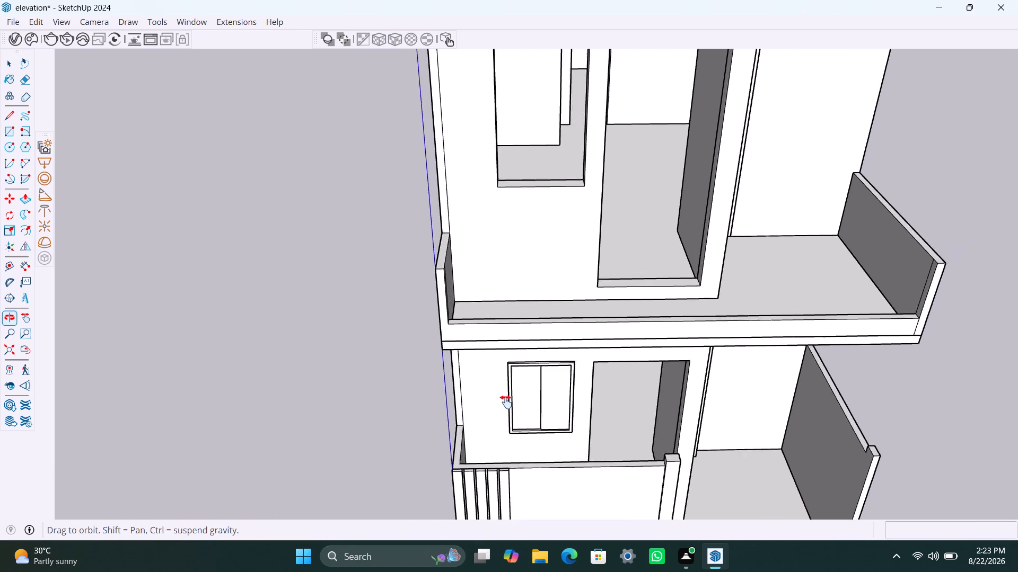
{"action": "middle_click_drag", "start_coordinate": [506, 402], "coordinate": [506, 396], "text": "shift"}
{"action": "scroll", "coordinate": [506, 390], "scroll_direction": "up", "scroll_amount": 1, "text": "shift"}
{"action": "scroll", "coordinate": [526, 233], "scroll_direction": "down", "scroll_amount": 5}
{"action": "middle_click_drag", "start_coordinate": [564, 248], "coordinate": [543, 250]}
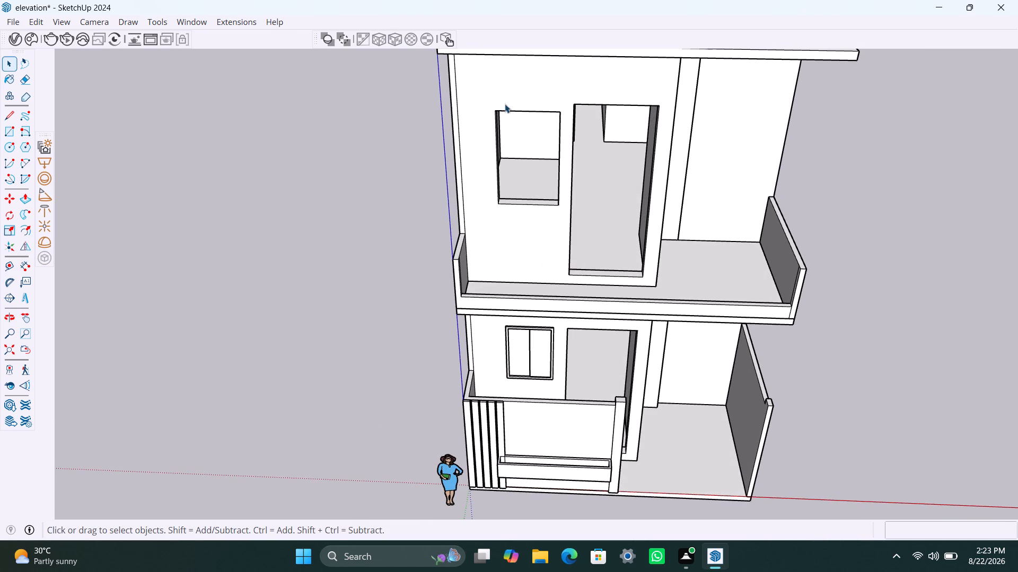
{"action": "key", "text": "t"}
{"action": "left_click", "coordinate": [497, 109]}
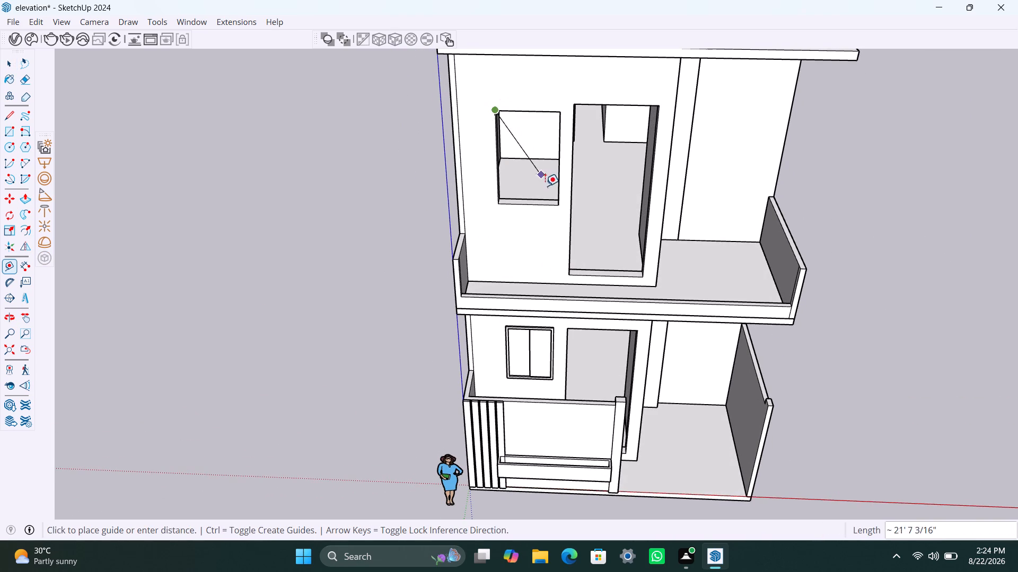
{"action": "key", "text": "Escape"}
Draw a rectangle across the upper-floor window opening from corner to corner and make it a group.
{"action": "key", "text": "r"}
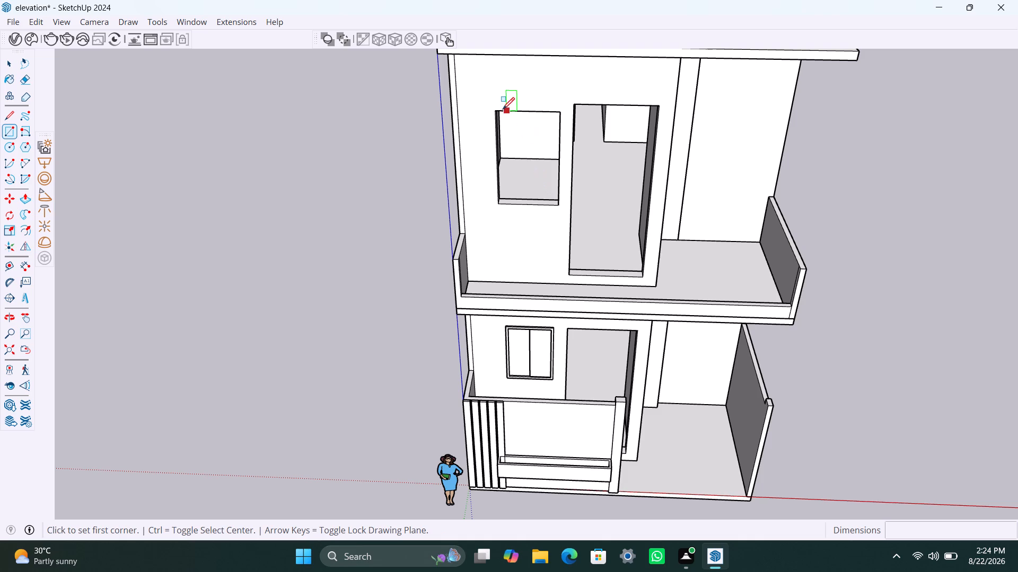
{"action": "left_click_drag", "start_coordinate": [501, 109], "coordinate": [500, 114]}
{"action": "left_click", "coordinate": [559, 200]}
{"action": "key", "text": "space"}
{"action": "double_click", "coordinate": [534, 166]}
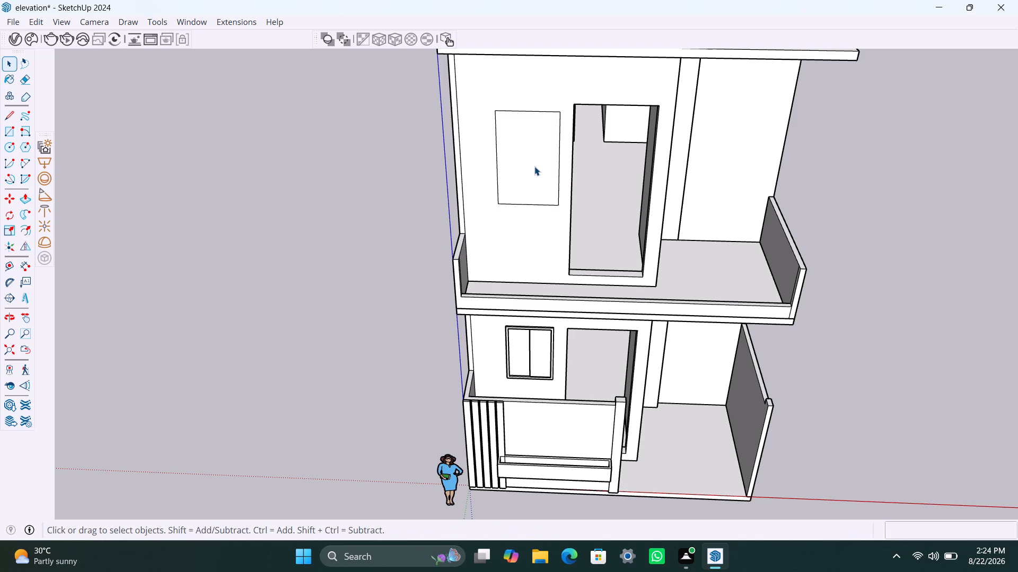
{"action": "right_click", "coordinate": [534, 166]}
{"action": "left_click", "coordinate": [585, 290]}
Open the new window group, offset the face's outline 2" inward, and delete the inner face to leave a frame.
{"action": "double_click", "coordinate": [529, 169]}
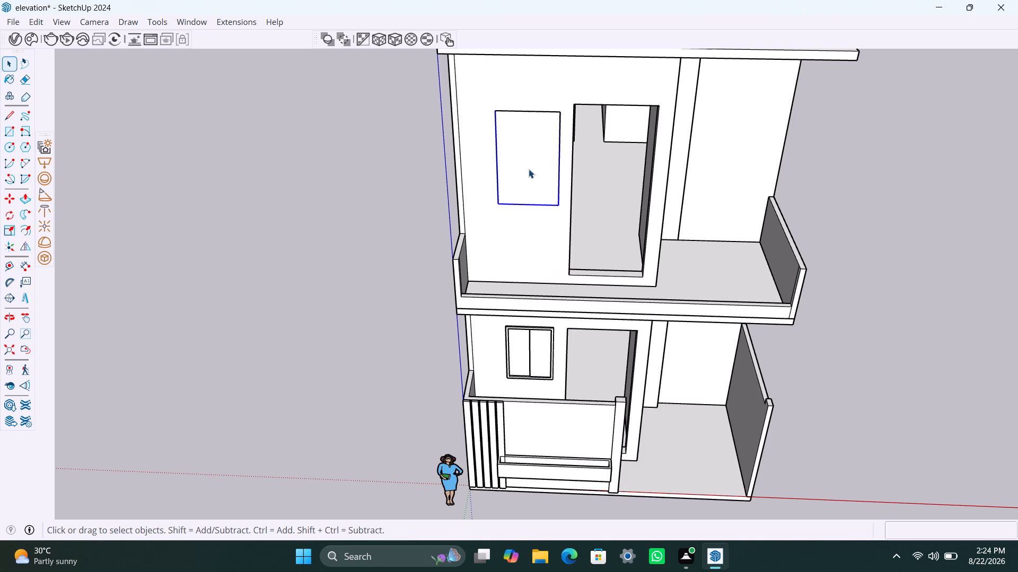
{"action": "left_click", "coordinate": [524, 165]}
{"action": "key", "text": "f"}
{"action": "left_click", "coordinate": [520, 161]}
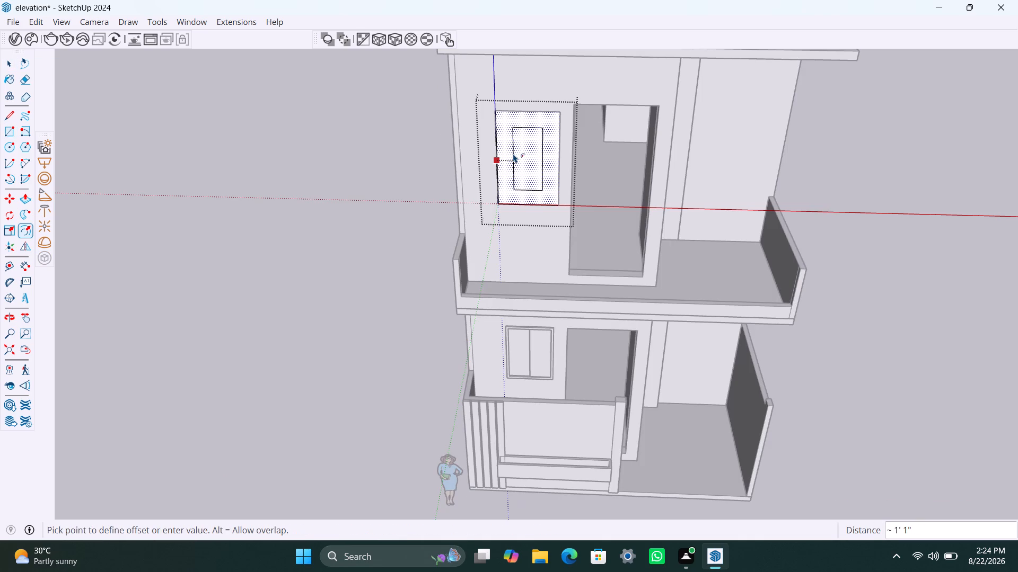
{"action": "type", "text": "2\""}
{"action": "key", "text": "Return"}
{"action": "key", "text": "space"}
{"action": "left_click", "coordinate": [522, 128]}
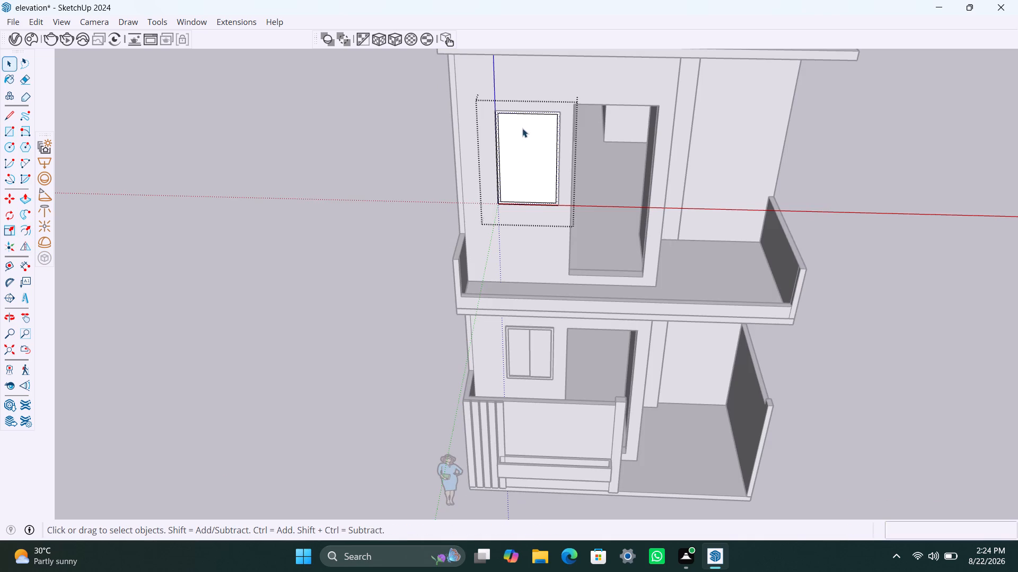
{"action": "key", "text": "Delete"}
Push/Pull the upper window's frame face by 1.5", and repeat with another 1.5".
{"action": "scroll", "coordinate": [508, 185], "scroll_direction": "up", "scroll_amount": 9}
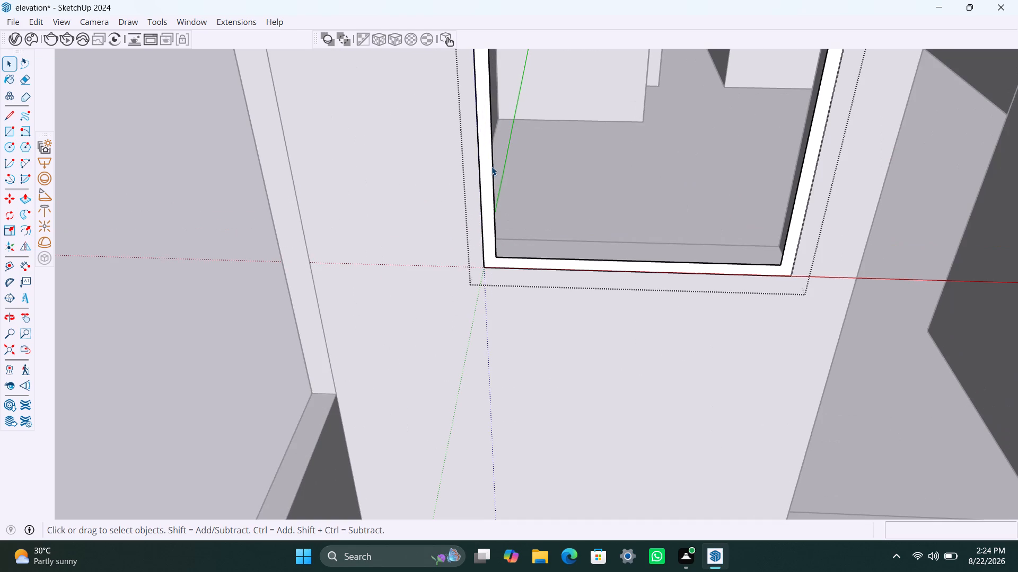
{"action": "left_click", "coordinate": [490, 165]}
{"action": "key", "text": "p"}
{"action": "left_click", "coordinate": [488, 163]}
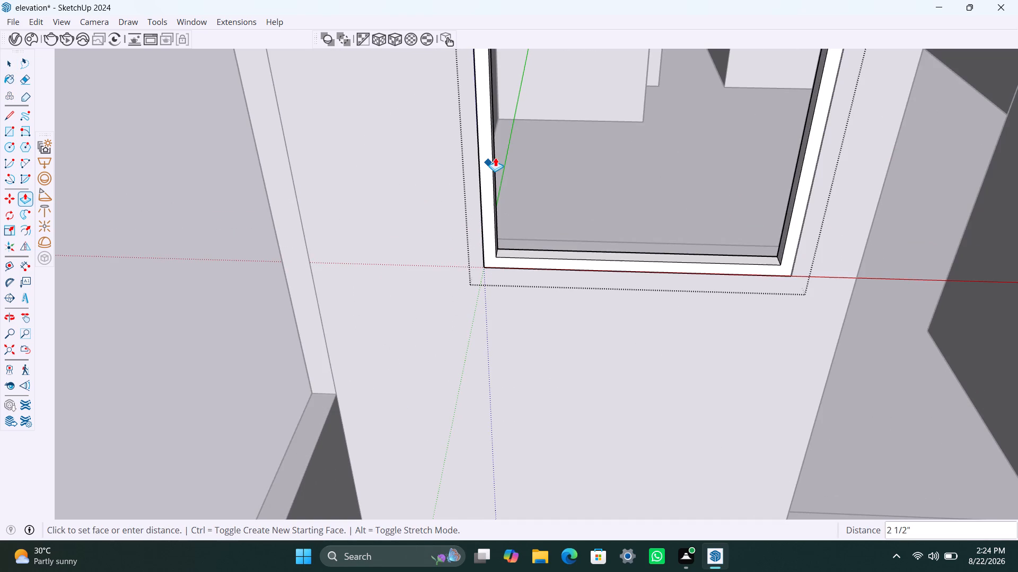
{"action": "type", "text": "1.5\""}
{"action": "key", "text": "Return"}
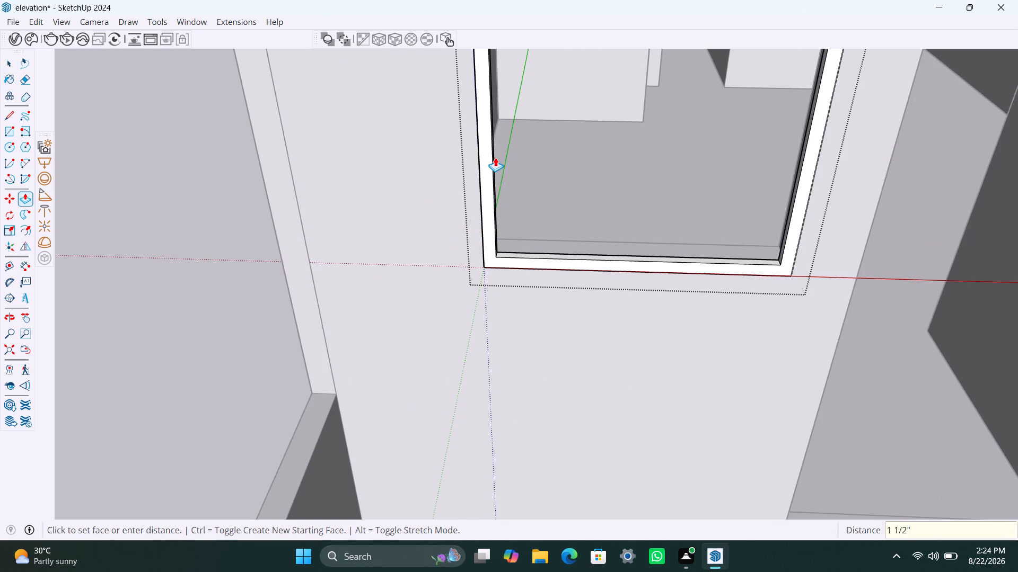
{"action": "left_click", "coordinate": [487, 170]}
{"action": "type", "text": "1.5\""}
{"action": "key", "text": "Return"}
{"action": "key", "text": "space"}
Draw a panel rectangle over the left half of the frame's opening and delete the face filling the right half.
{"action": "scroll", "coordinate": [484, 204], "scroll_direction": "down", "scroll_amount": 7}
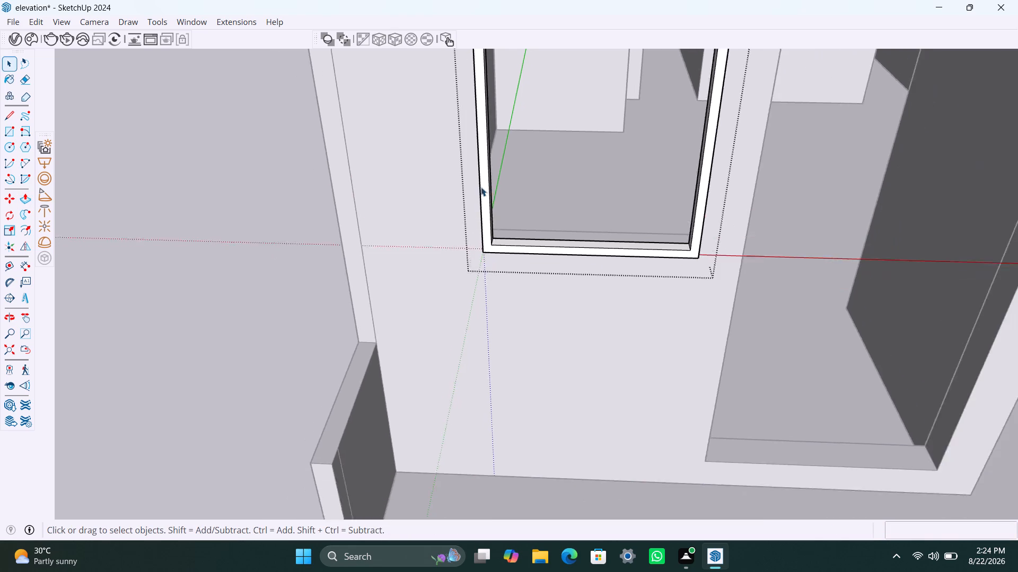
{"action": "scroll", "coordinate": [481, 187], "scroll_direction": "down", "scroll_amount": 5}
{"action": "middle_click_drag", "start_coordinate": [485, 201], "coordinate": [445, 316]}
{"action": "scroll", "coordinate": [446, 201], "scroll_direction": "up", "scroll_amount": 1}
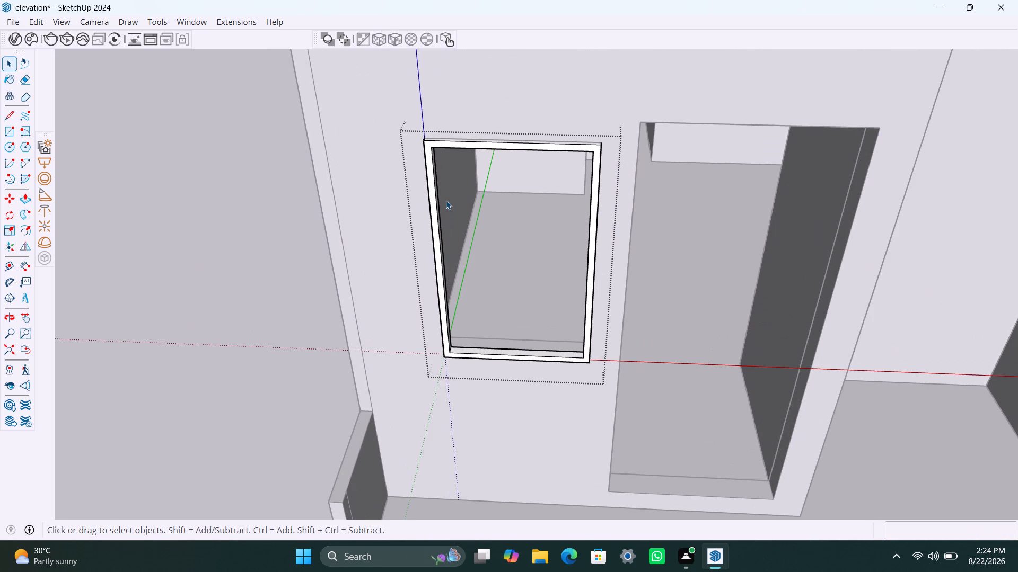
{"action": "key", "text": "r"}
{"action": "left_click", "coordinate": [435, 149]}
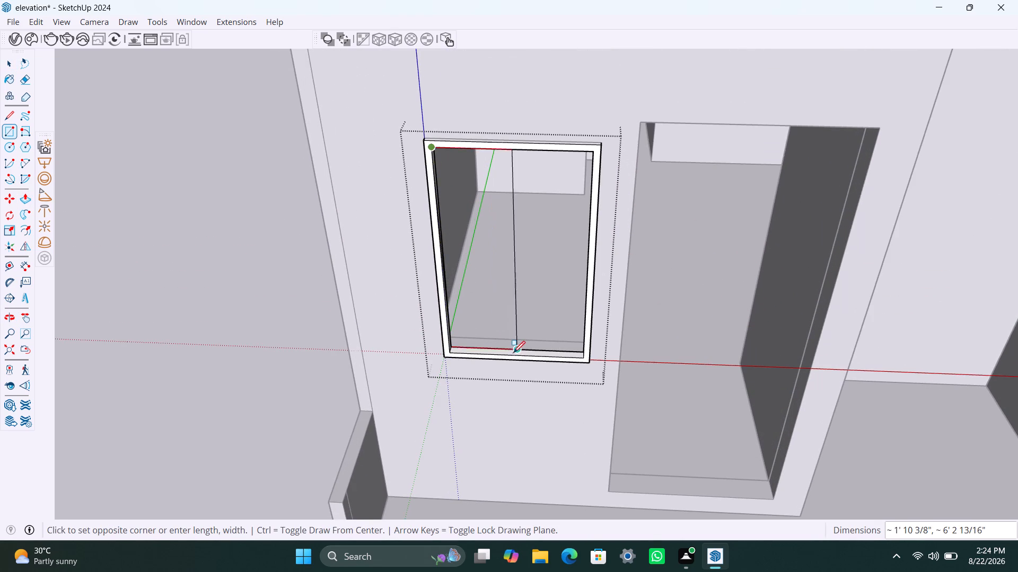
{"action": "left_click", "coordinate": [517, 353]}
{"action": "key", "text": "space"}
{"action": "left_click", "coordinate": [554, 315]}
{"action": "key", "text": "Delete"}
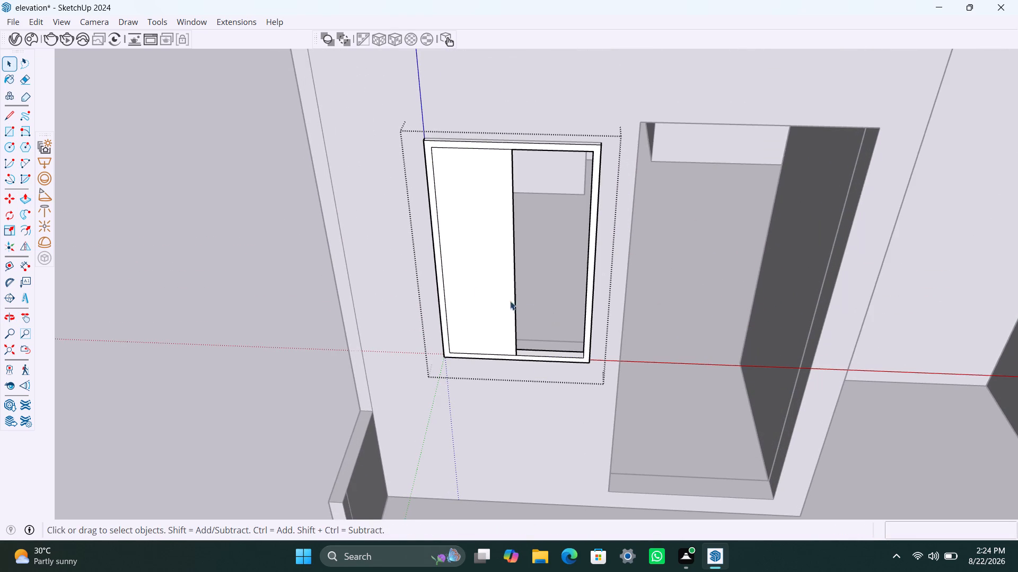
Group the left half panel, Push/Pull it to a thickness of 18 mm, and leave the panel group.
{"action": "double_click", "coordinate": [476, 290]}
{"action": "right_click", "coordinate": [476, 290]}
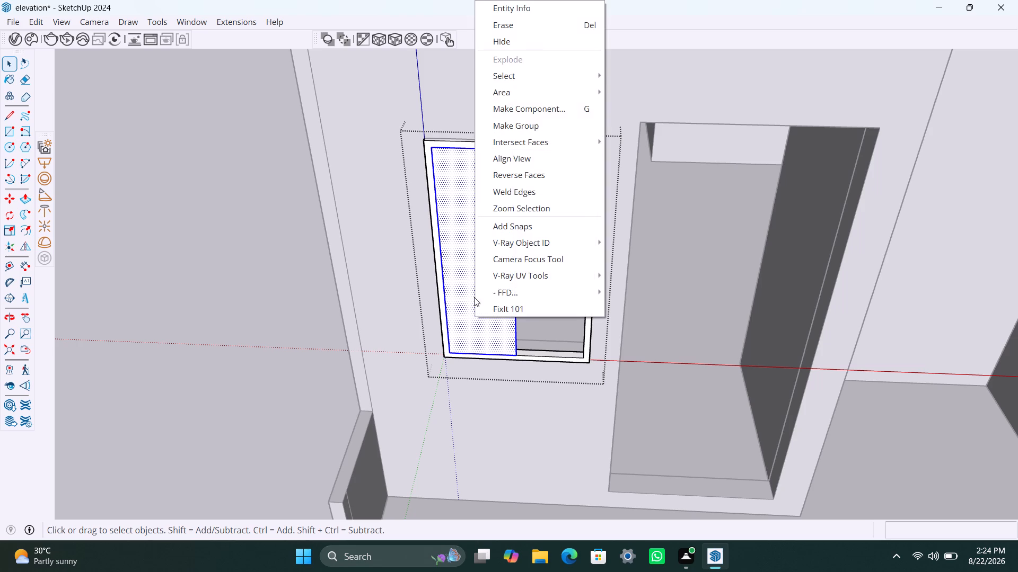
{"action": "left_click", "coordinate": [551, 127]}
{"action": "triple_click", "coordinate": [497, 264]}
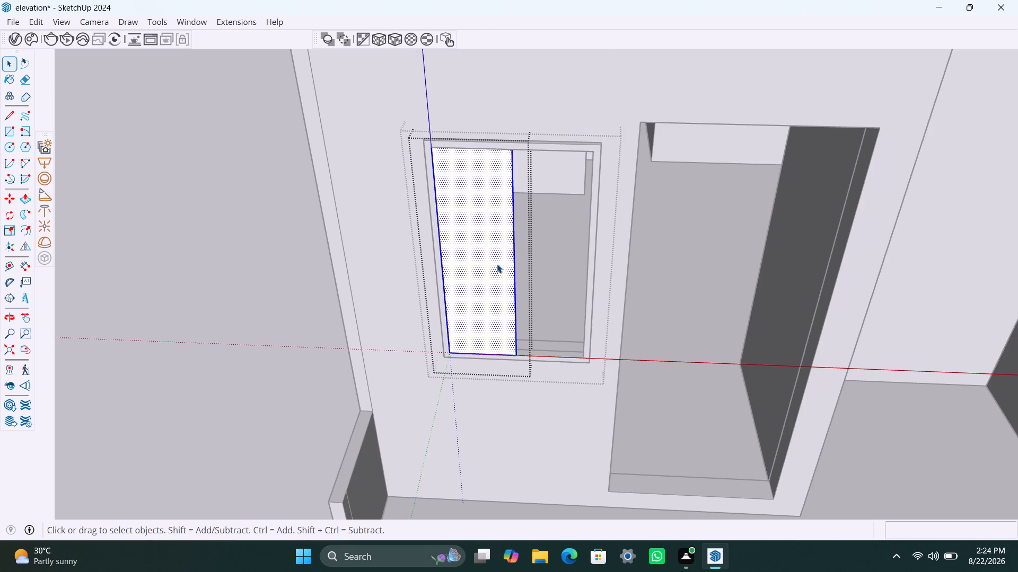
{"action": "key", "text": "p"}
{"action": "left_click", "coordinate": [497, 264]}
{"action": "type", "text": "18MM"}
{"action": "key", "text": "Return"}
{"action": "key", "text": "space"}
{"action": "left_click", "coordinate": [272, 307]}
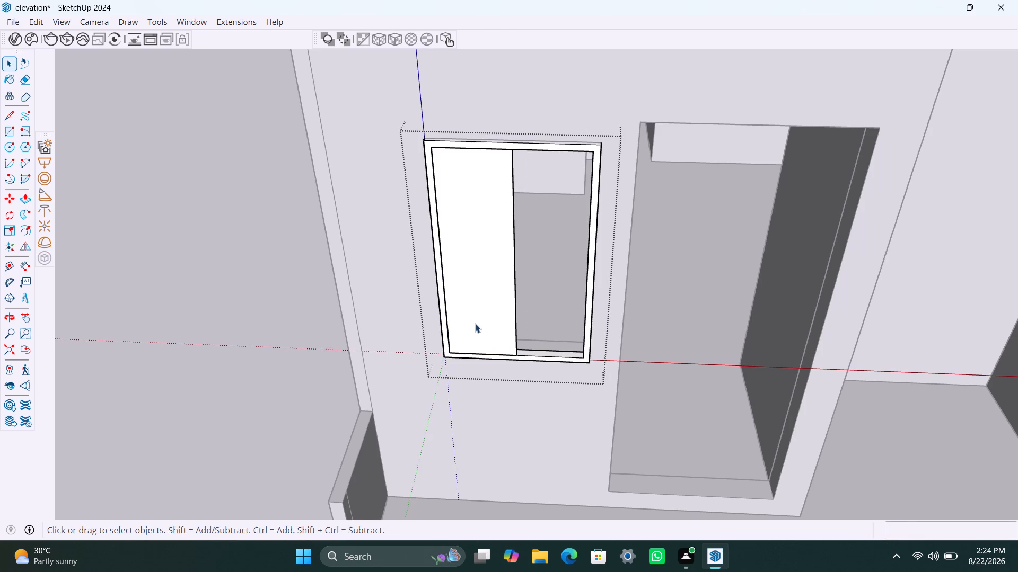
Move the left panel about 1 7/8" back into the upper window's frame.
{"action": "scroll", "coordinate": [511, 341], "scroll_direction": "up", "scroll_amount": 3}
{"action": "left_click", "coordinate": [505, 341]}
{"action": "scroll", "coordinate": [516, 358], "scroll_direction": "up", "scroll_amount": 6}
{"action": "key", "text": "m"}
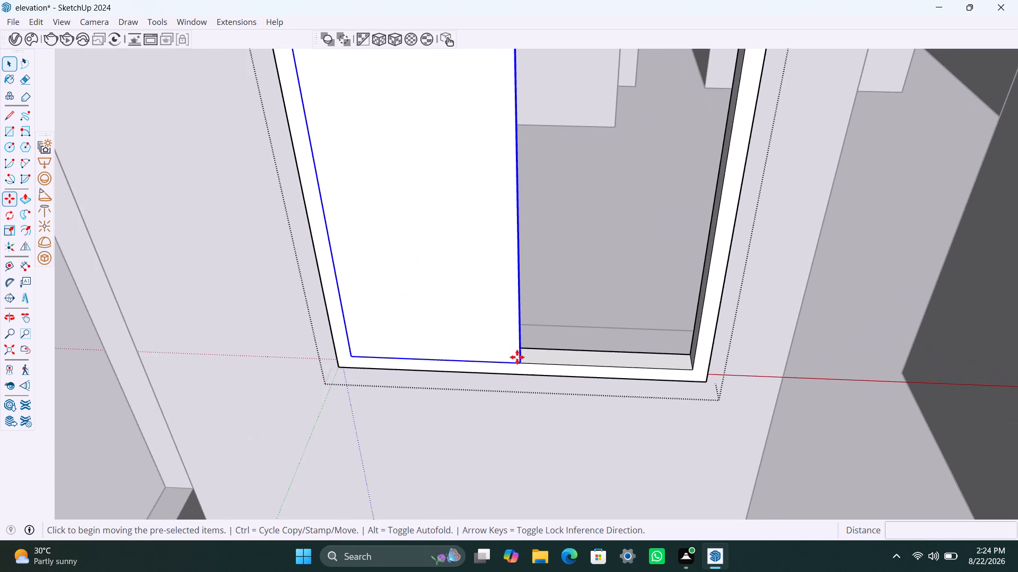
{"action": "left_click", "coordinate": [521, 364]}
{"action": "left_click", "coordinate": [522, 354]}
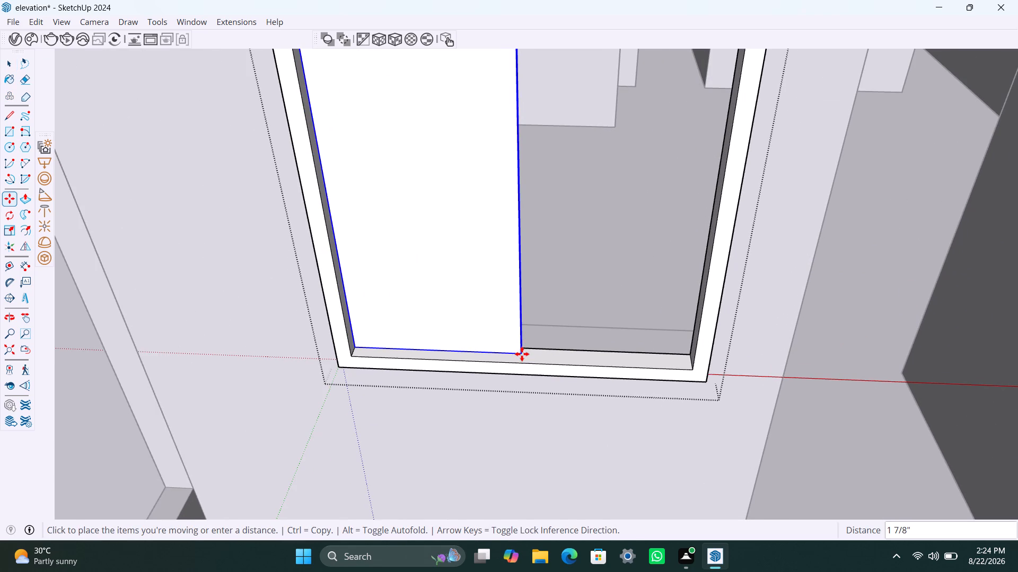
Copy the left panel into the right half of the window, snapping it to the frame's inner lower right corner.
{"action": "key", "text": "m"}
{"action": "left_click", "coordinate": [523, 353]}
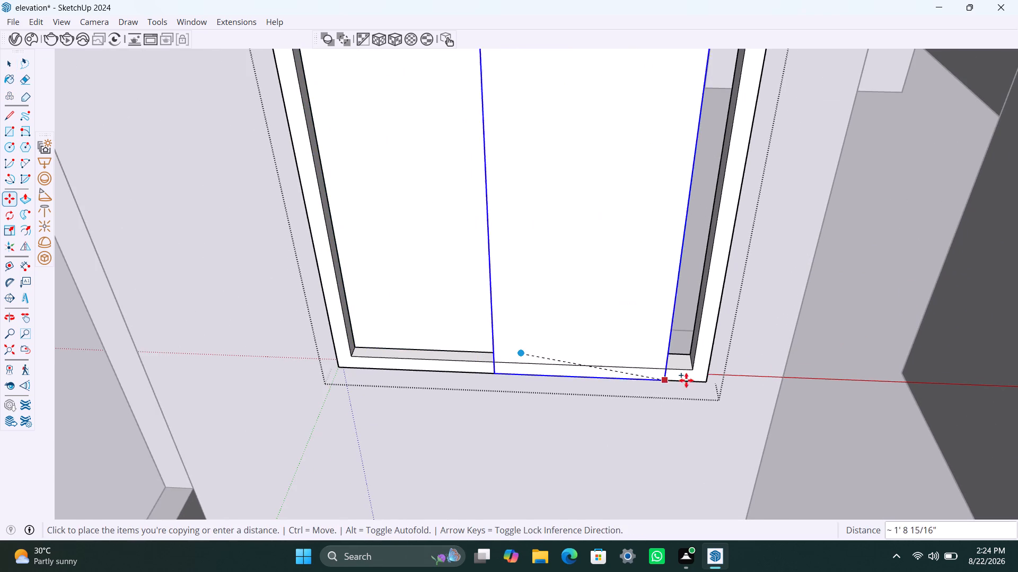
{"action": "left_click", "coordinate": [691, 370]}
Move the copied right panel back to meet the left panel's front corner, and leave the window group.
{"action": "scroll", "coordinate": [496, 343], "scroll_direction": "up", "scroll_amount": 3}
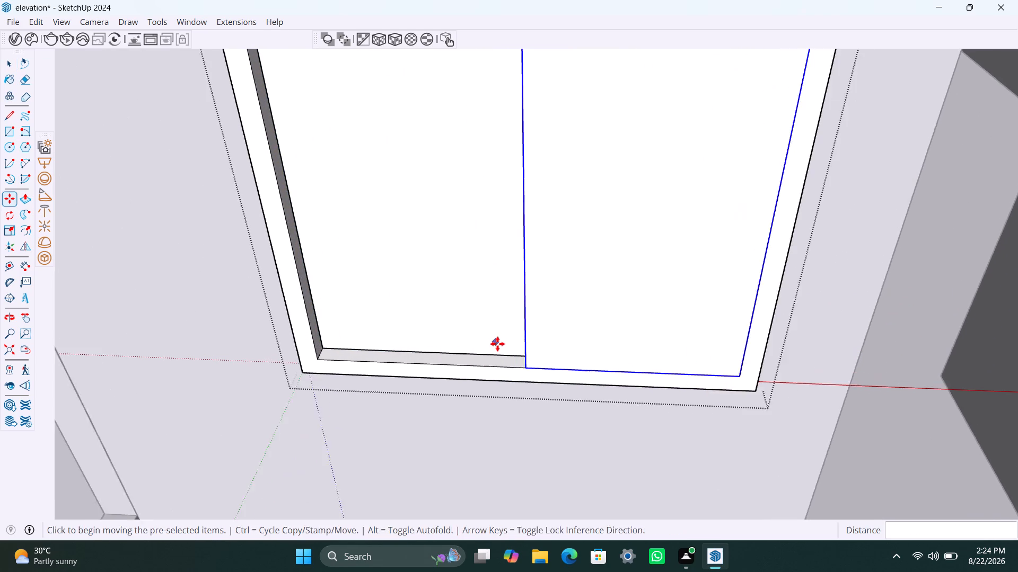
{"action": "middle_click_drag", "start_coordinate": [498, 345], "coordinate": [672, 378]}
{"action": "scroll", "coordinate": [581, 358], "scroll_direction": "up", "scroll_amount": 11}
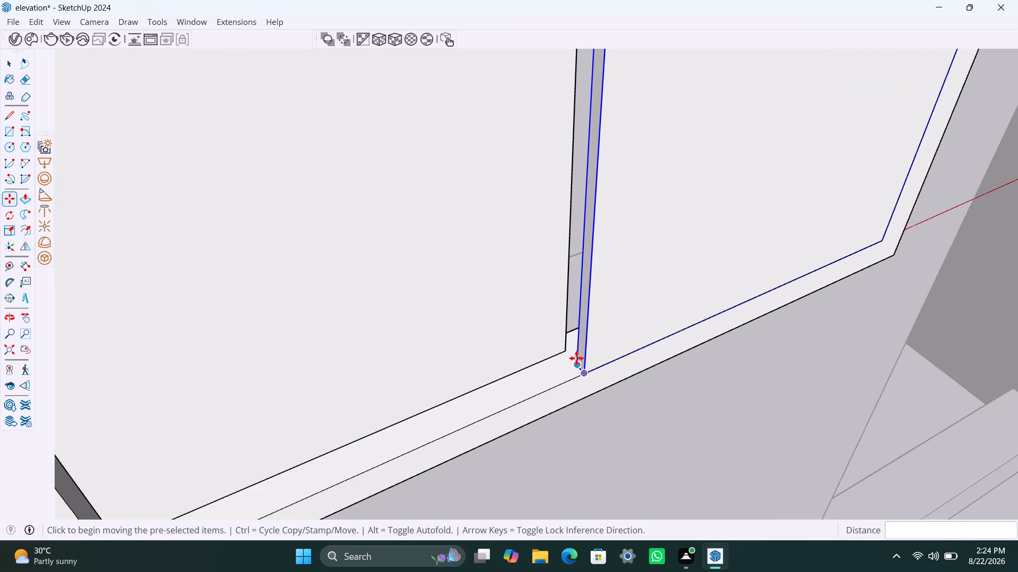
{"action": "scroll", "coordinate": [576, 358], "scroll_direction": "up", "scroll_amount": 1}
{"action": "left_click", "coordinate": [574, 363]}
{"action": "left_click", "coordinate": [560, 350]}
{"action": "key", "text": "space"}
{"action": "scroll", "coordinate": [550, 369], "scroll_direction": "down", "scroll_amount": 3}
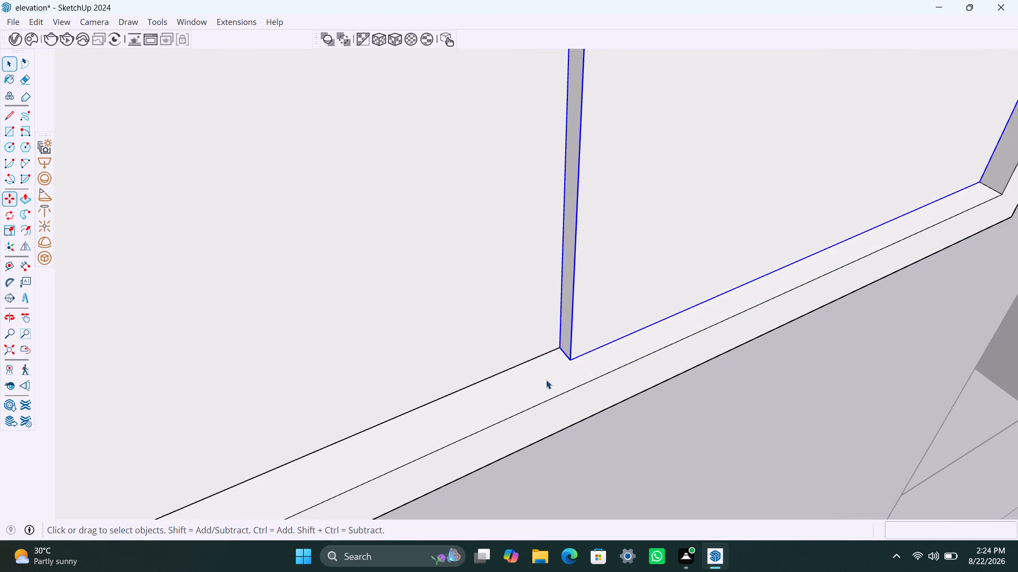
{"action": "scroll", "coordinate": [546, 380], "scroll_direction": "down", "scroll_amount": 20}
{"action": "scroll", "coordinate": [546, 380], "scroll_direction": "down", "scroll_amount": 10}
{"action": "middle_click_drag", "start_coordinate": [615, 362], "coordinate": [514, 355]}
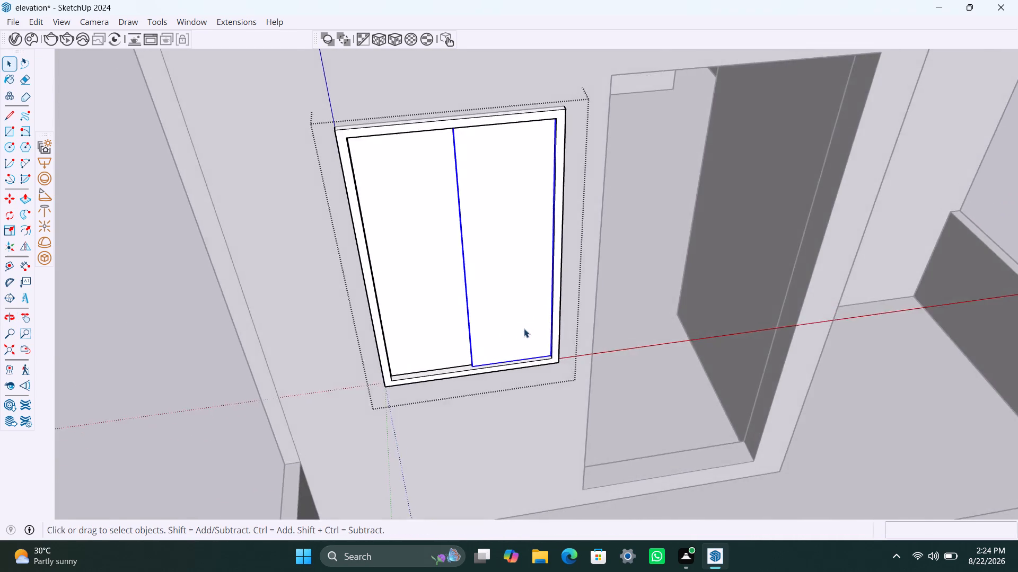
{"action": "scroll", "coordinate": [524, 327], "scroll_direction": "down", "scroll_amount": 11}
{"action": "left_click", "coordinate": [835, 209]}
{"action": "double_click", "coordinate": [838, 211]}
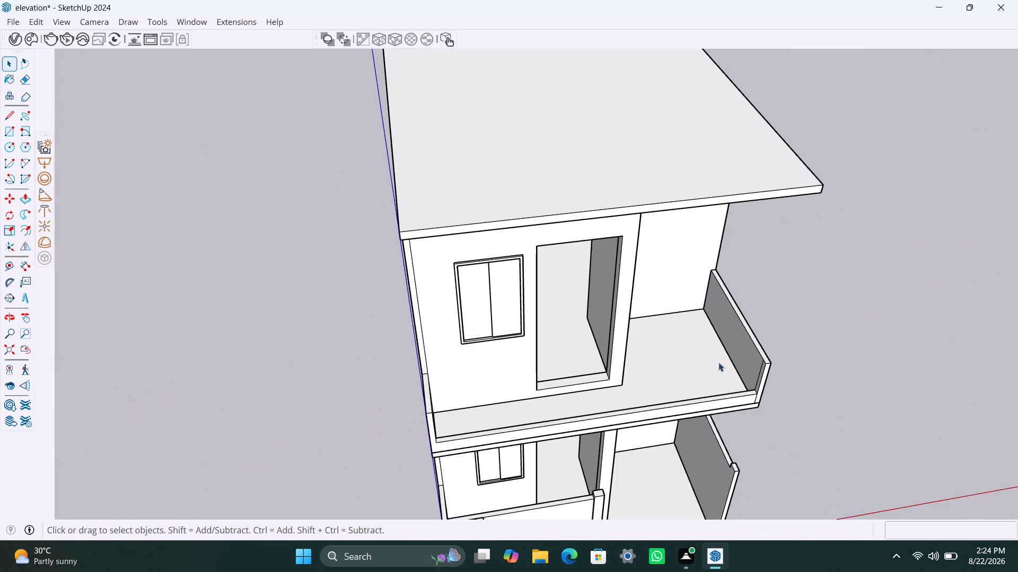
Save the elevation model.
{"action": "scroll", "coordinate": [716, 365], "scroll_direction": "down", "scroll_amount": 3}
{"action": "middle_click_drag", "start_coordinate": [678, 373], "coordinate": [646, 366]}
{"action": "key", "text": "ctrl+s"}
Draw a rectangle across the upper-floor door opening from corner to corner and make it a group.
{"action": "scroll", "coordinate": [643, 365], "scroll_direction": "down", "scroll_amount": 2}
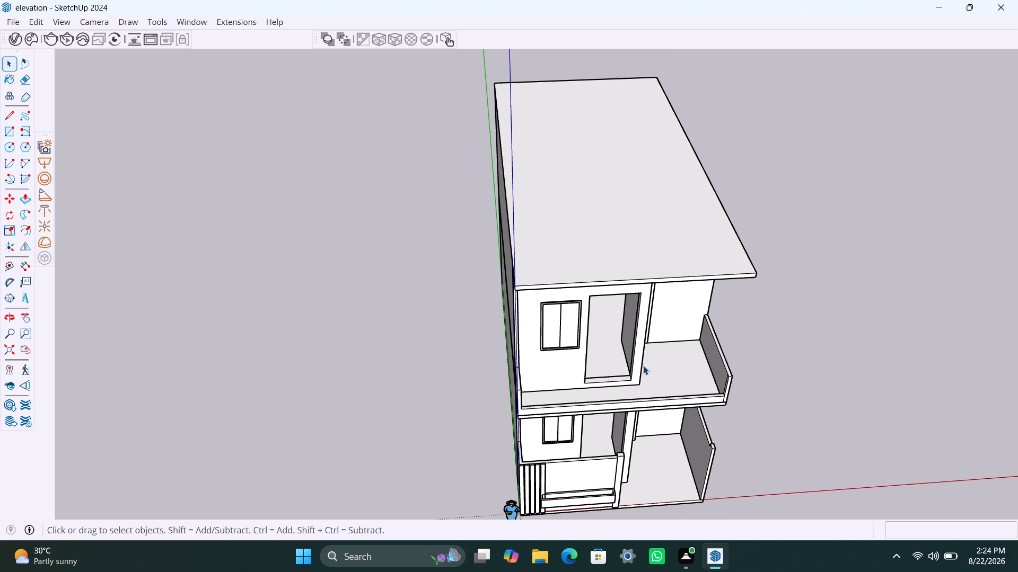
{"action": "middle_click_drag", "start_coordinate": [645, 367], "coordinate": [605, 367], "text": "shift"}
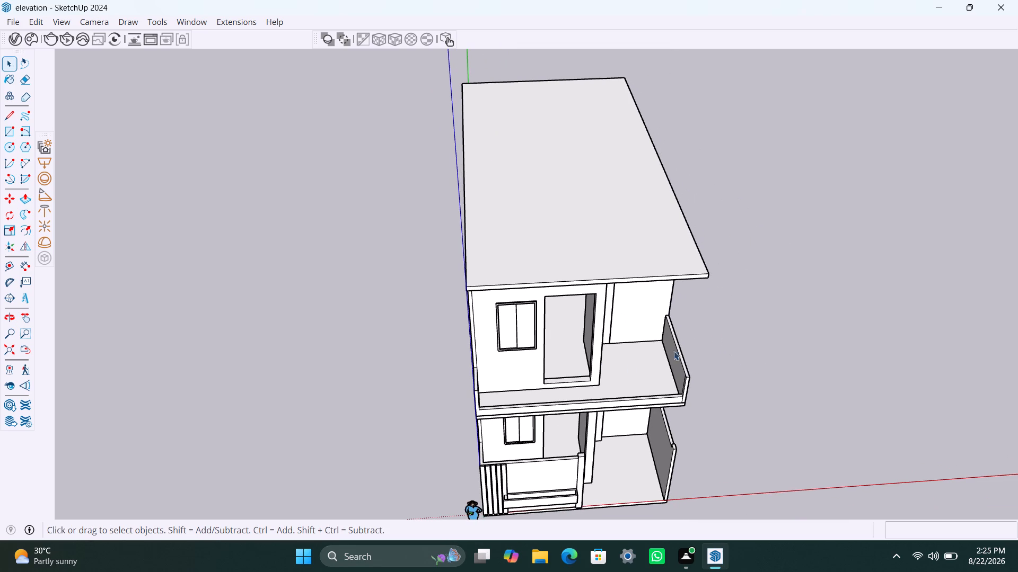
{"action": "scroll", "coordinate": [604, 386], "scroll_direction": "down", "scroll_amount": 1}
{"action": "middle_click_drag", "start_coordinate": [590, 395], "coordinate": [538, 348]}
{"action": "scroll", "coordinate": [539, 334], "scroll_direction": "up", "scroll_amount": 2}
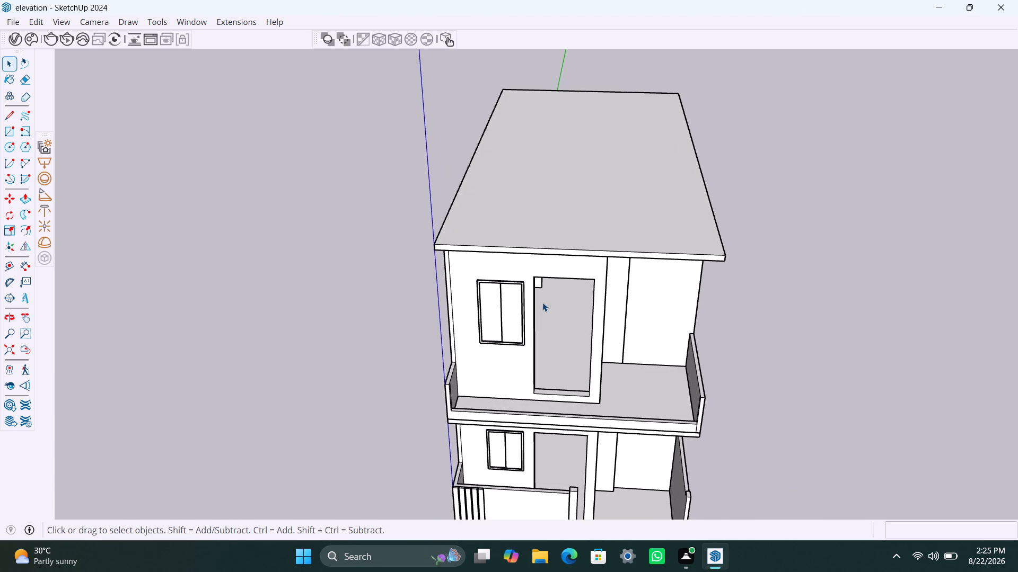
{"action": "middle_click", "coordinate": [552, 310]}
{"action": "scroll", "coordinate": [539, 305], "scroll_direction": "up", "scroll_amount": 3}
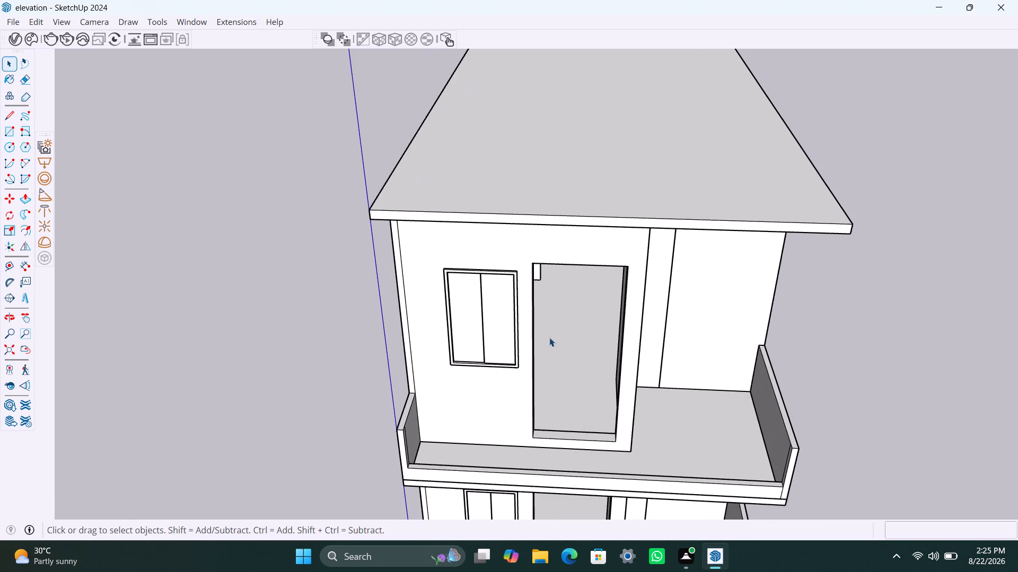
{"action": "key", "text": "r"}
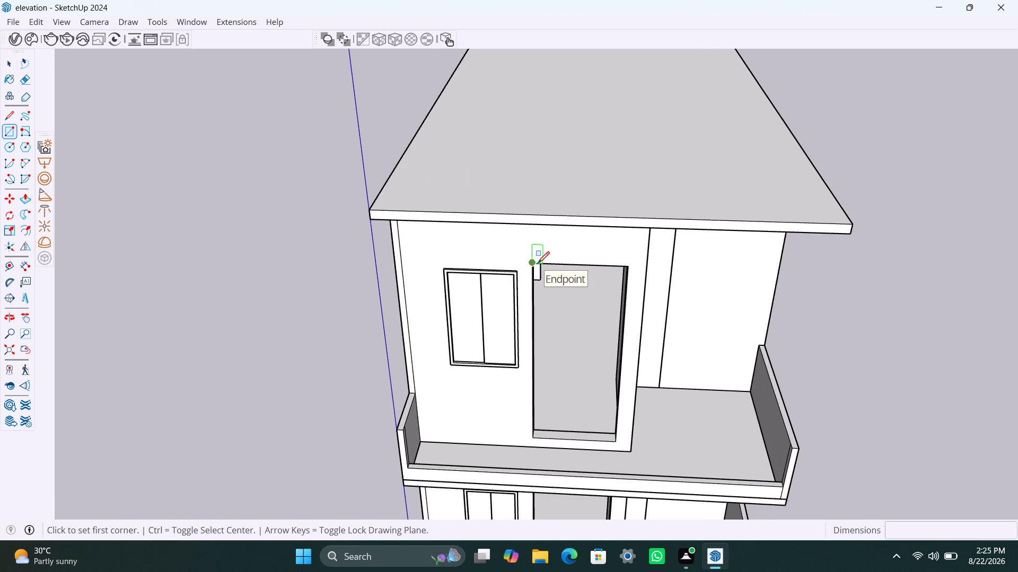
{"action": "left_click", "coordinate": [538, 263]}
{"action": "left_click", "coordinate": [615, 439]}
{"action": "key", "text": "space"}
{"action": "double_click", "coordinate": [591, 388]}
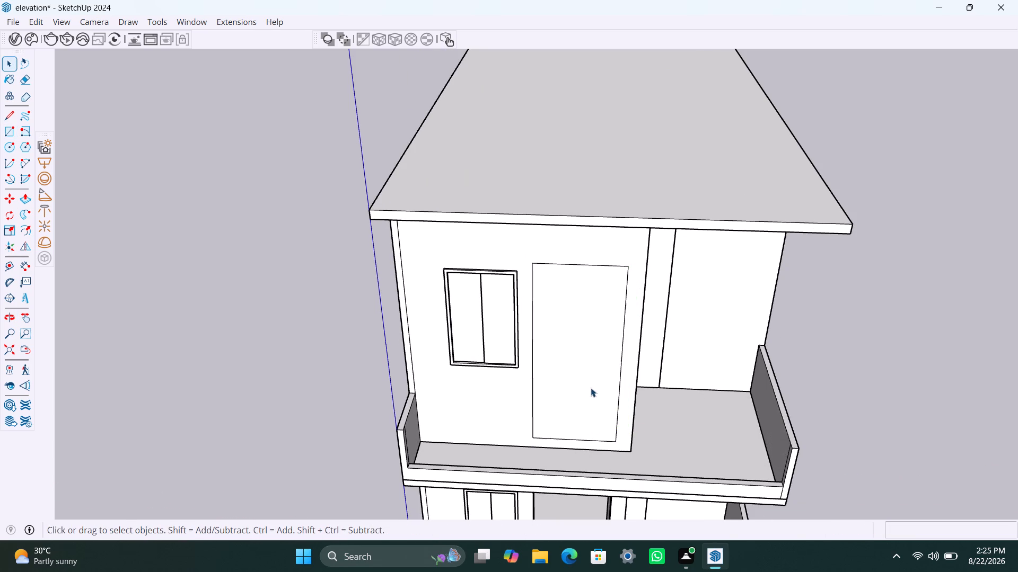
{"action": "right_click", "coordinate": [591, 388]}
{"action": "left_click", "coordinate": [679, 208]}
Inside the upper-floor door group, offset the rectangle's outline 2" inward and delete the inner face to leave a frame.
{"action": "left_click", "coordinate": [579, 415]}
{"action": "left_click", "coordinate": [578, 410]}
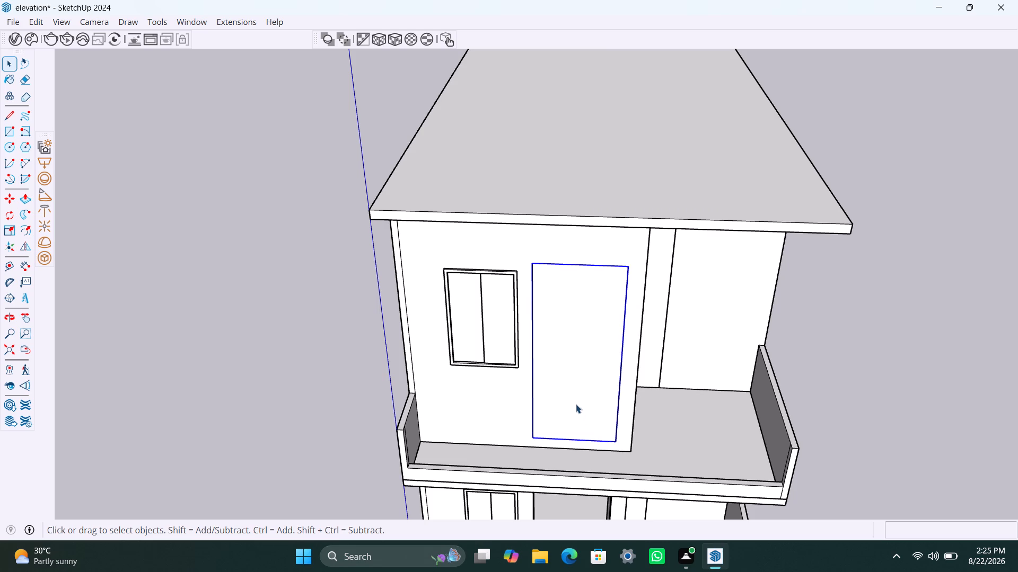
{"action": "left_click", "coordinate": [576, 404]}
{"action": "double_click", "coordinate": [574, 396]}
{"action": "left_click", "coordinate": [563, 355]}
{"action": "key", "text": "f"}
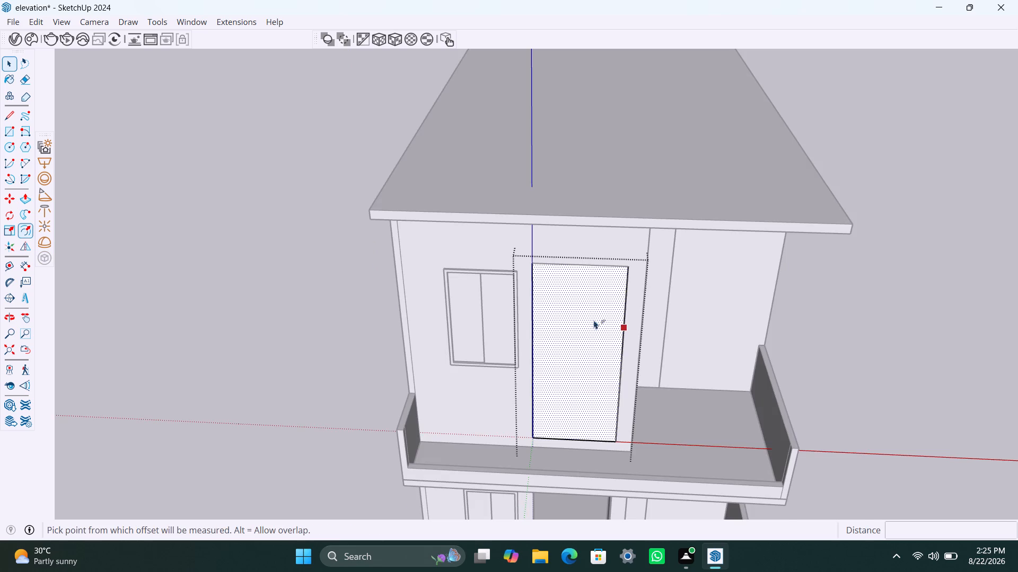
{"action": "left_click", "coordinate": [575, 309]}
{"action": "type", "text": "2\""}
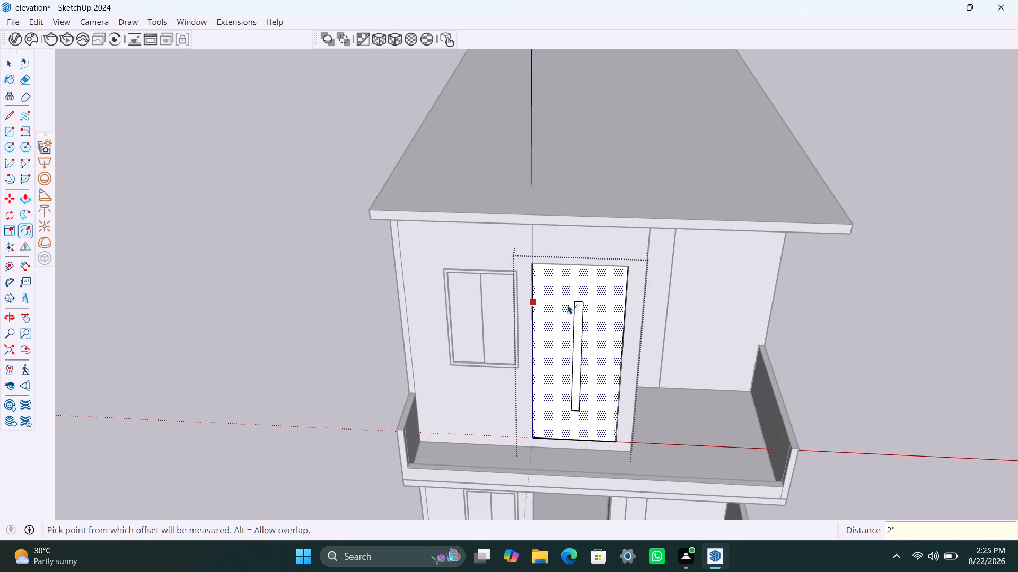
{"action": "key", "text": "Return"}
{"action": "key", "text": "space"}
{"action": "left_click", "coordinate": [586, 381]}
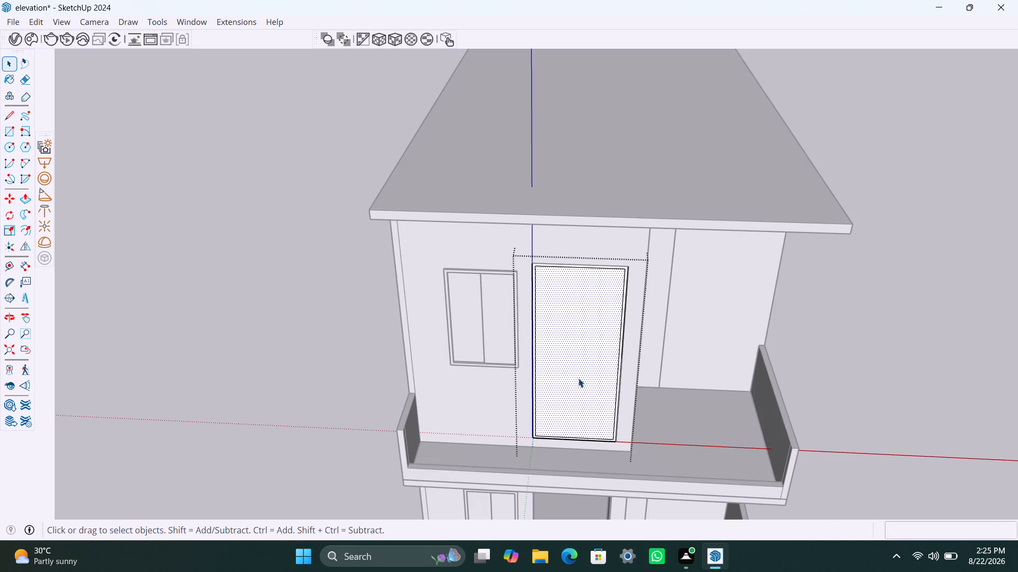
{"action": "key", "text": "Delete"}
Extrude the upper-floor door frame face 2.5" and leave the group.
{"action": "scroll", "coordinate": [542, 412], "scroll_direction": "up", "scroll_amount": 8}
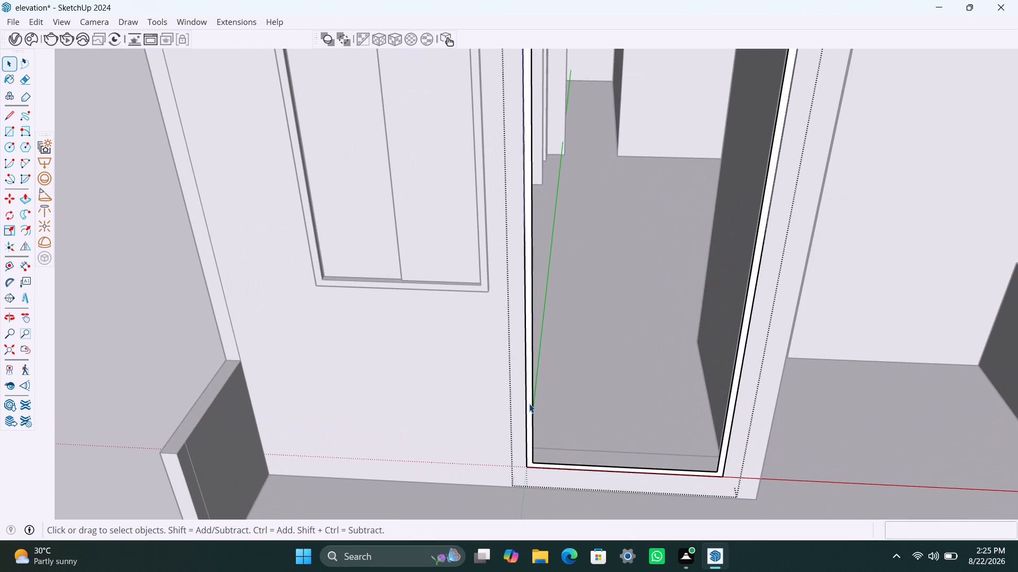
{"action": "left_click", "coordinate": [529, 404]}
{"action": "key", "text": "p"}
{"action": "left_click", "coordinate": [529, 404]}
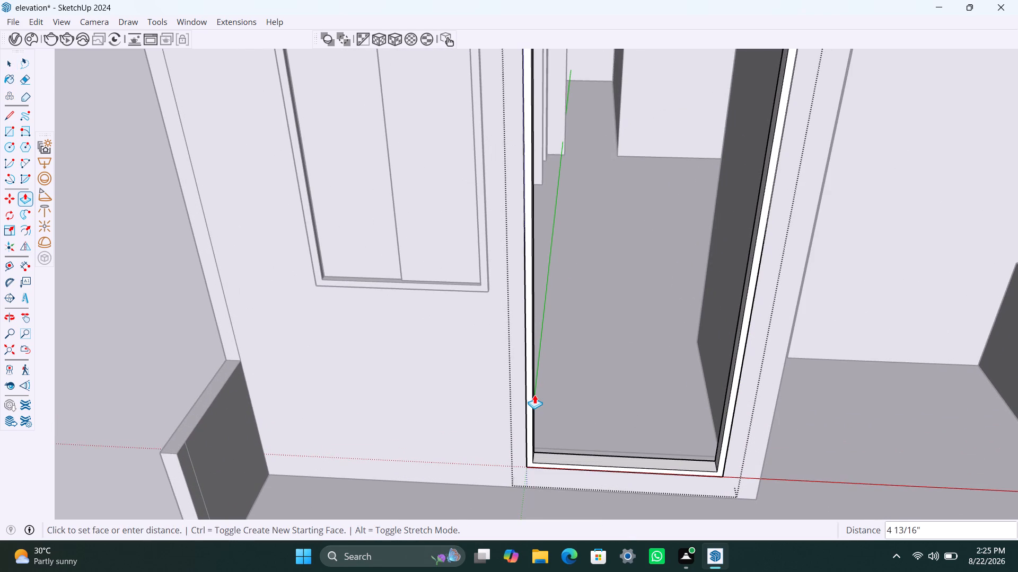
{"action": "key", "text": "2"}
{"action": "type", "text": ".5\""}
{"action": "key", "text": "Return"}
{"action": "key", "text": "space"}
{"action": "left_click", "coordinate": [846, 441]}
Examine how the new upper-floor door frame sits against the threshold and sides of its opening.
{"action": "scroll", "coordinate": [740, 470], "scroll_direction": "down", "scroll_amount": 5}
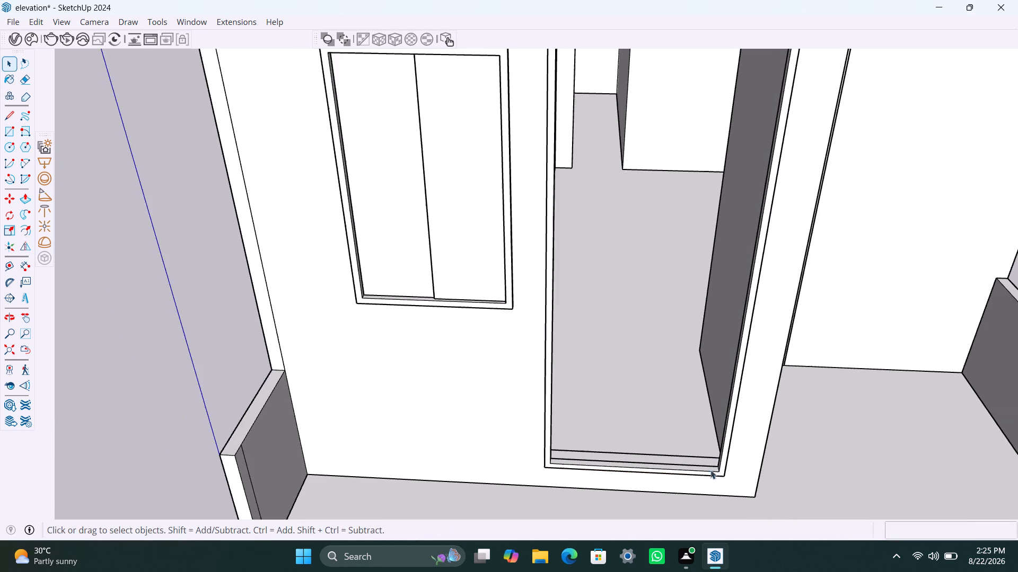
{"action": "scroll", "coordinate": [694, 444], "scroll_direction": "down", "scroll_amount": 2}
{"action": "scroll", "coordinate": [667, 458], "scroll_direction": "up", "scroll_amount": 3}
{"action": "middle_click_drag", "start_coordinate": [668, 461], "coordinate": [622, 522]}
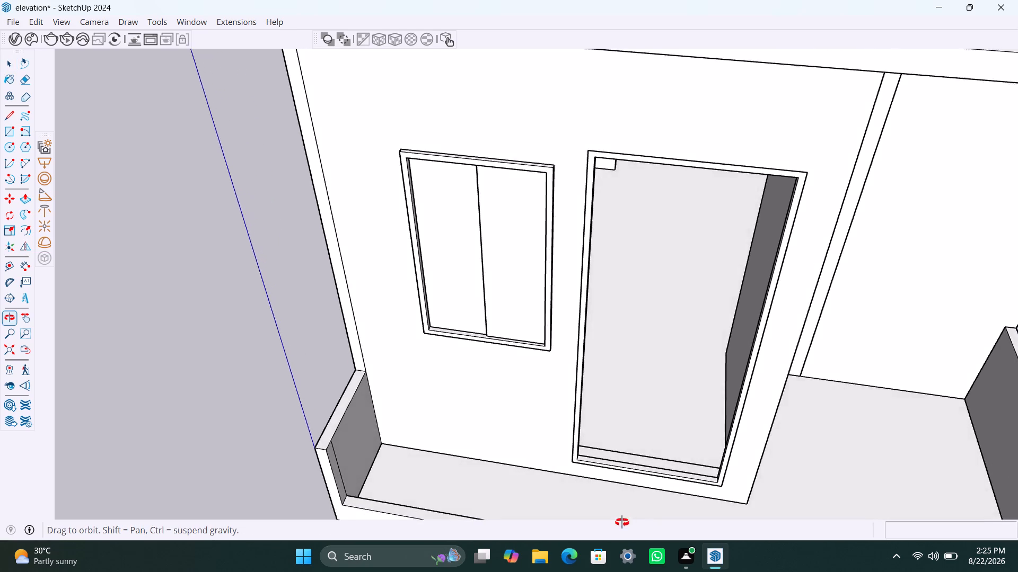
{"action": "middle_click_drag", "start_coordinate": [622, 522], "coordinate": [607, 541]}
{"action": "scroll", "coordinate": [633, 476], "scroll_direction": "up", "scroll_amount": 5}
{"action": "middle_click_drag", "start_coordinate": [643, 453], "coordinate": [608, 547]}
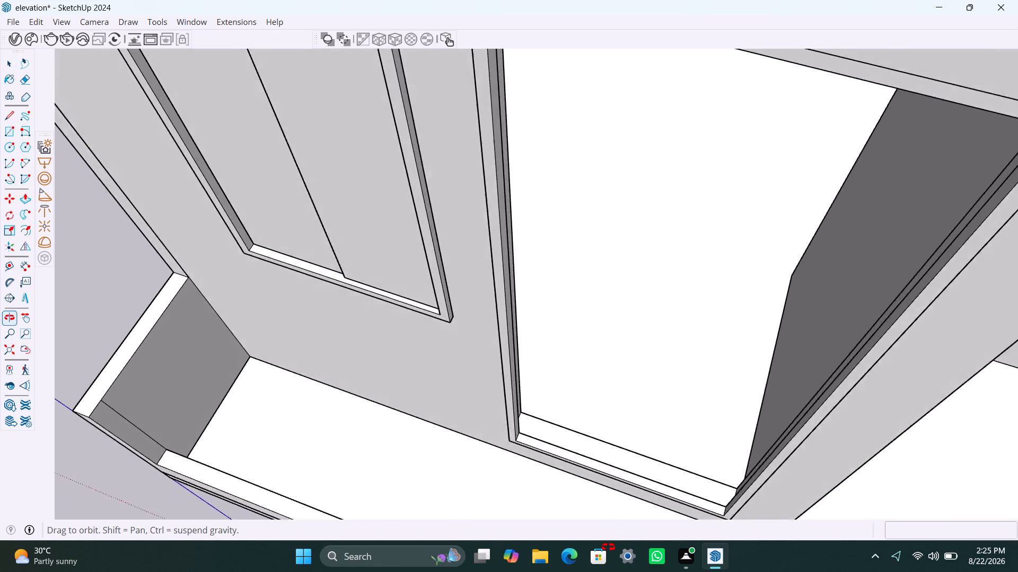
{"action": "middle_click_drag", "start_coordinate": [608, 547], "coordinate": [605, 553]}
{"action": "middle_click_drag", "start_coordinate": [637, 478], "coordinate": [658, 418]}
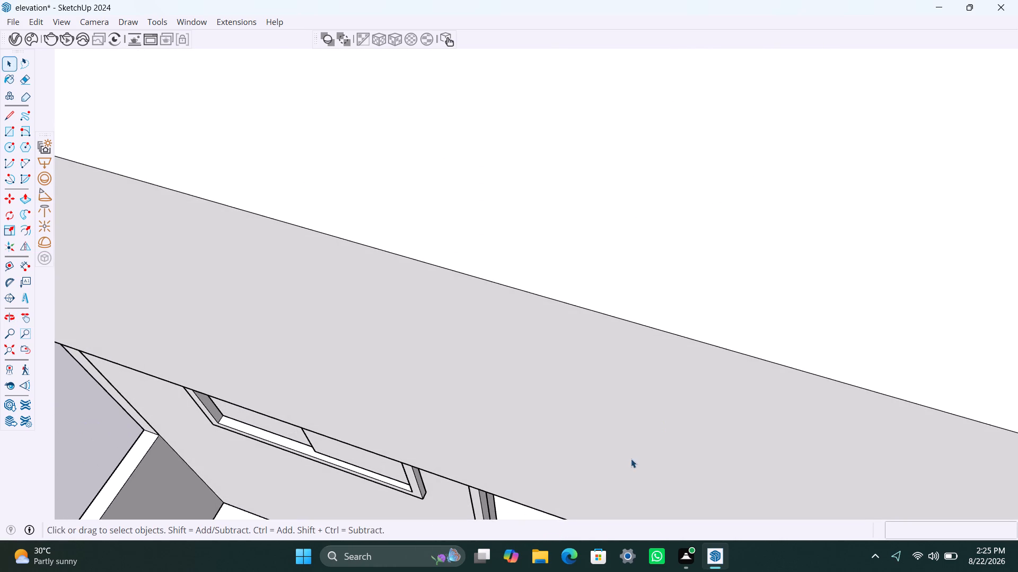
{"action": "middle_click_drag", "start_coordinate": [572, 464], "coordinate": [676, 252]}
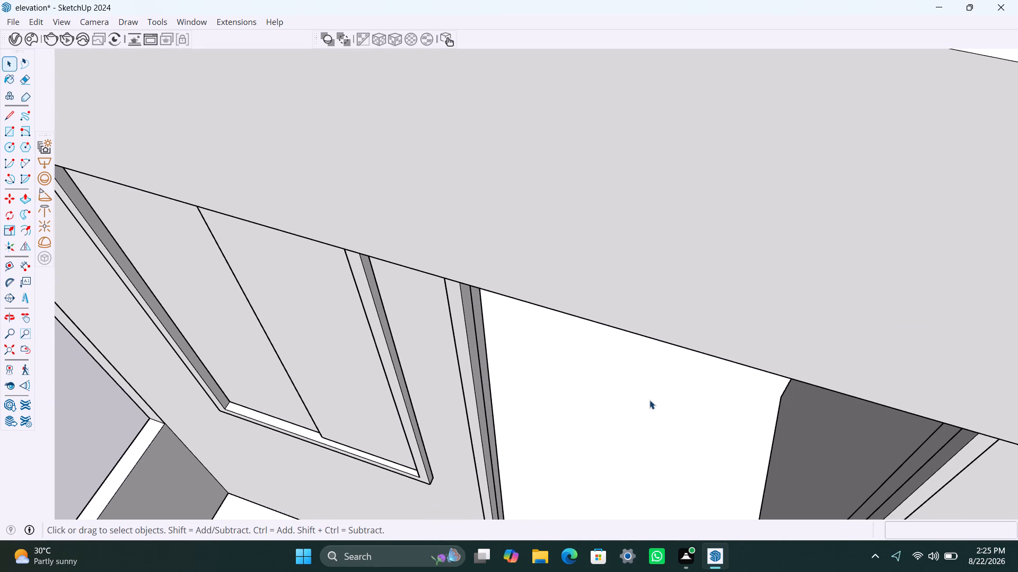
{"action": "scroll", "coordinate": [647, 403], "scroll_direction": "down", "scroll_amount": 4}
{"action": "middle_click_drag", "start_coordinate": [647, 407], "coordinate": [673, 321]}
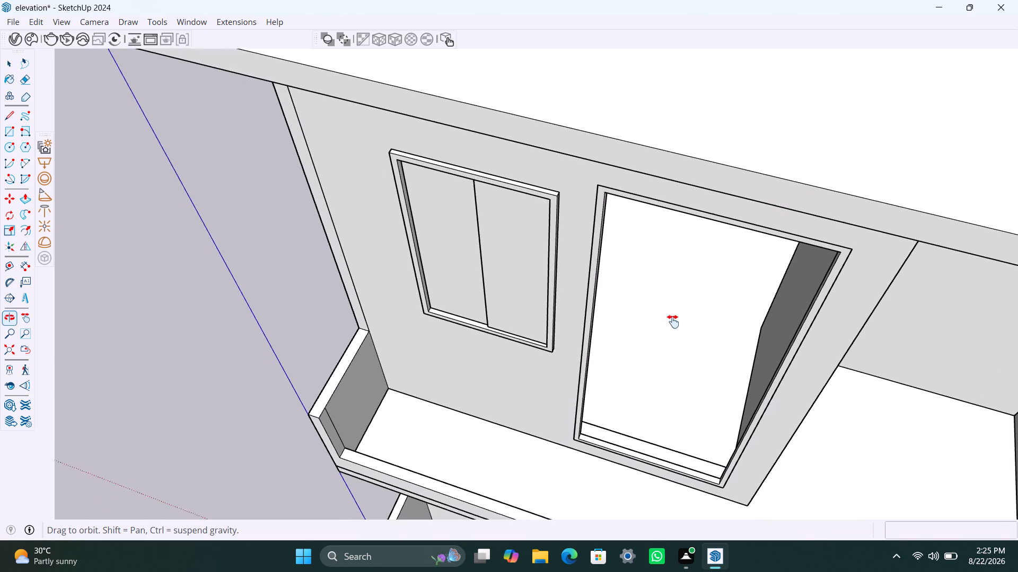
{"action": "middle_click_drag", "start_coordinate": [673, 321], "coordinate": [683, 291]}
{"action": "scroll", "coordinate": [660, 396], "scroll_direction": "up", "scroll_amount": 4}
{"action": "scroll", "coordinate": [721, 421], "scroll_direction": "up", "scroll_amount": 5}
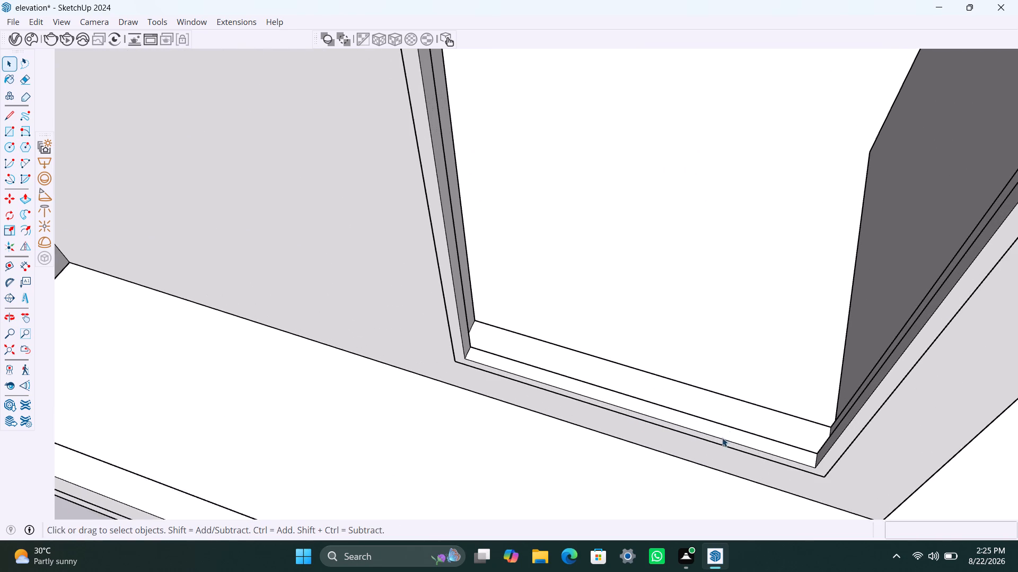
{"action": "middle_click_drag", "start_coordinate": [722, 437], "coordinate": [637, 434]}
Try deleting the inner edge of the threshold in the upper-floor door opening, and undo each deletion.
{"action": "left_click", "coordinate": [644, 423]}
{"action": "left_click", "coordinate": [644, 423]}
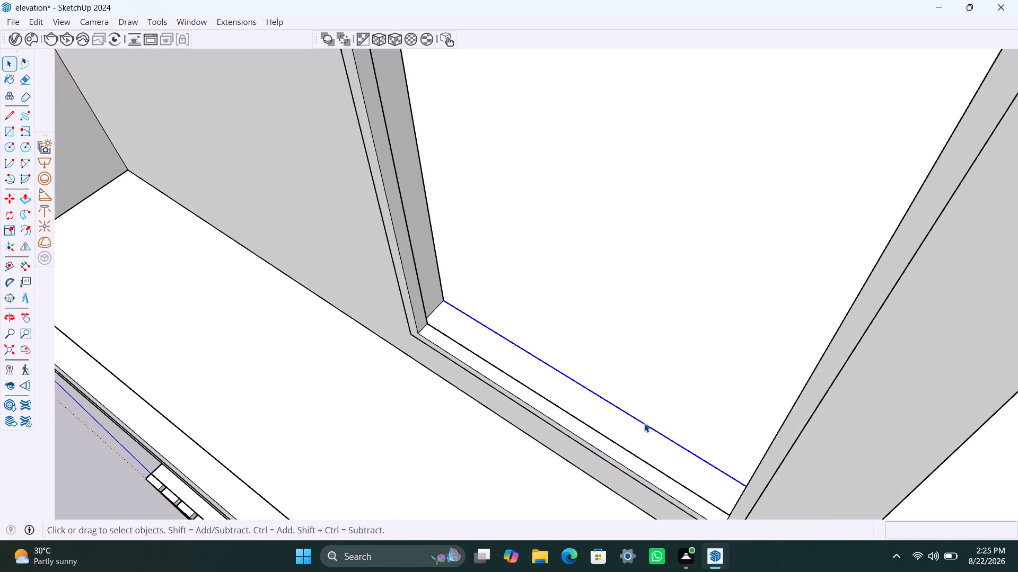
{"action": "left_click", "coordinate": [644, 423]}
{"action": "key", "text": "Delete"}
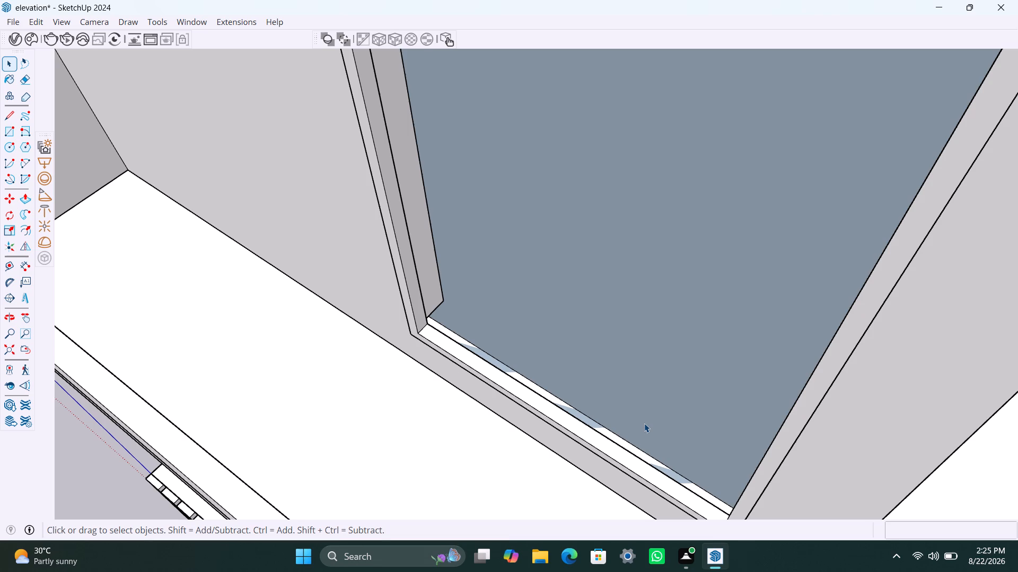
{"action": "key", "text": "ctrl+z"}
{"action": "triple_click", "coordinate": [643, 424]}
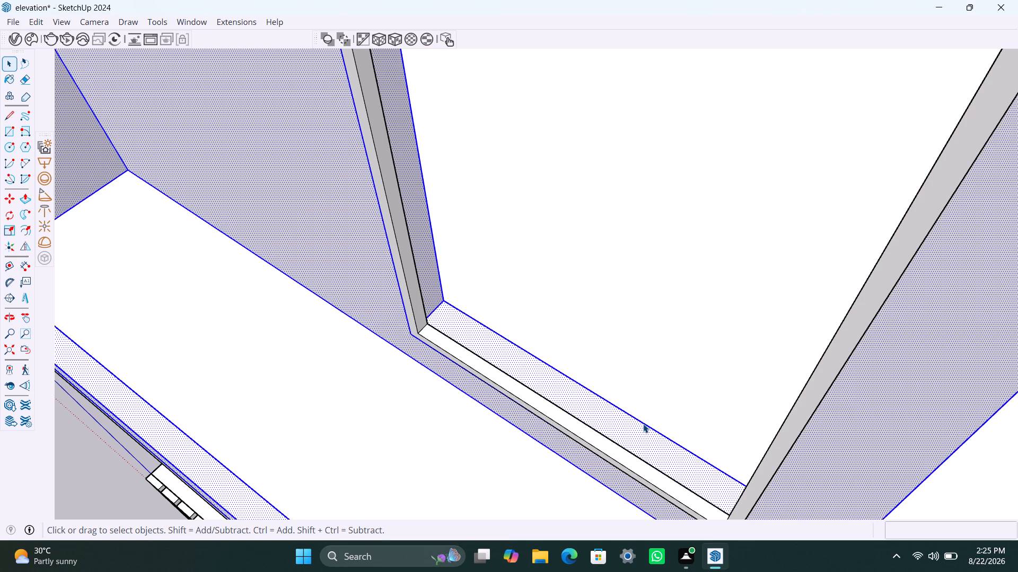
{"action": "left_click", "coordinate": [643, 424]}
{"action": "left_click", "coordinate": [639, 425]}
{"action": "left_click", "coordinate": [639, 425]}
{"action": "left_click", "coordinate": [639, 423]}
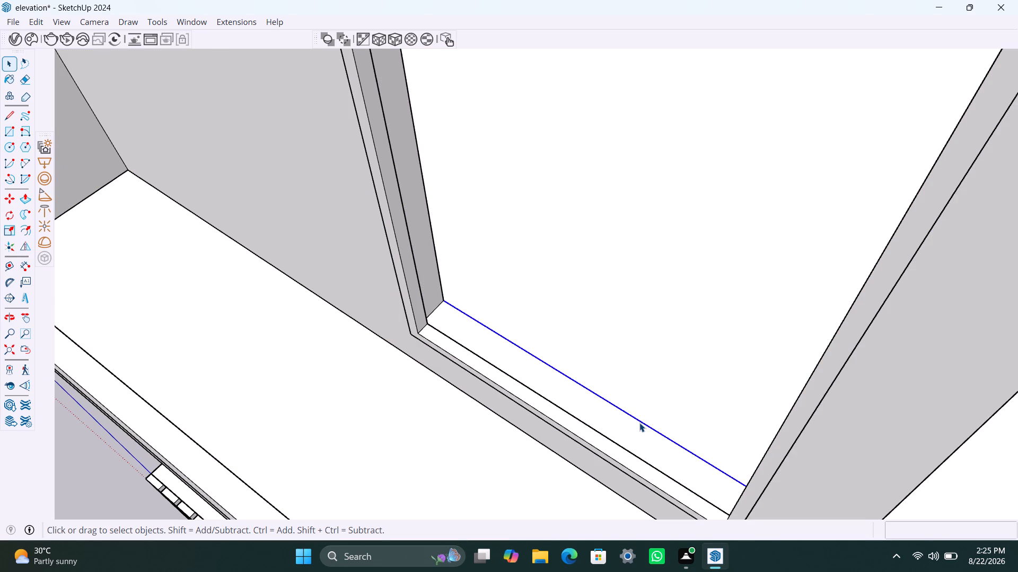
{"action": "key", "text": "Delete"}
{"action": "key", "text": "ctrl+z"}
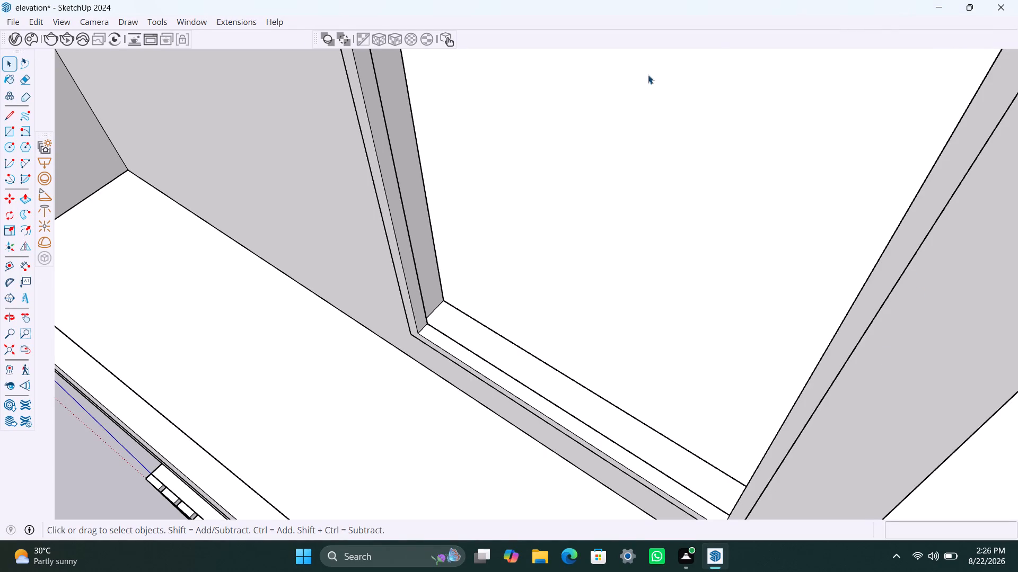
Draw a rectangle across the ground-floor door opening from corner to corner and make it a group.
{"action": "scroll", "coordinate": [530, 311], "scroll_direction": "down", "scroll_amount": 11}
{"action": "middle_click_drag", "start_coordinate": [525, 324], "coordinate": [607, 332]}
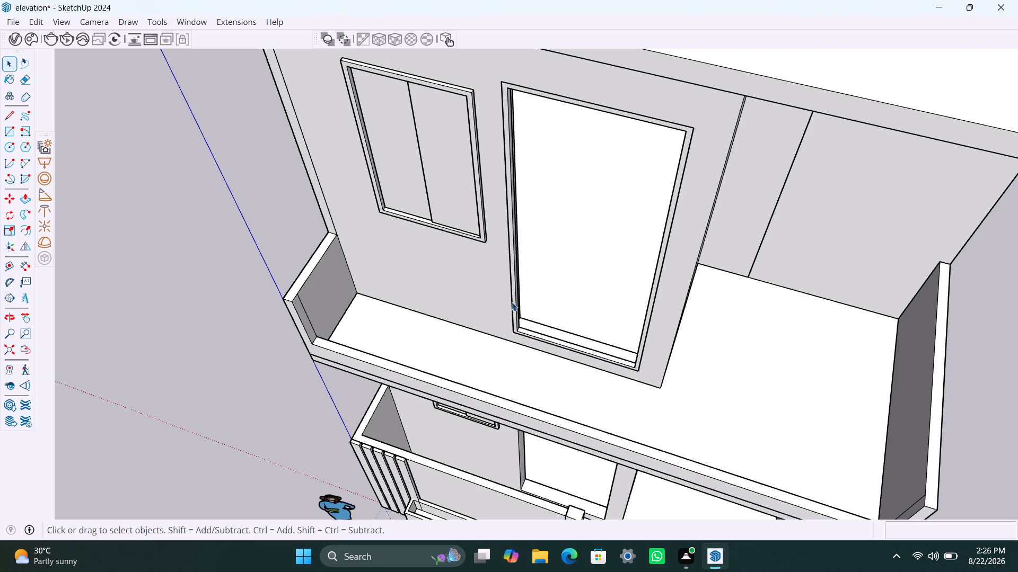
{"action": "scroll", "coordinate": [487, 284], "scroll_direction": "down", "scroll_amount": 7}
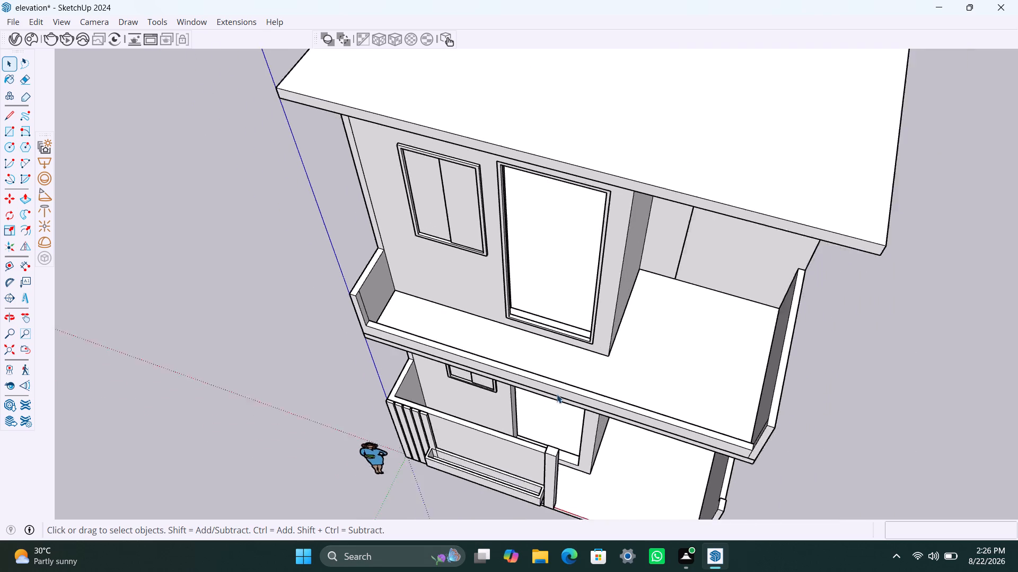
{"action": "middle_click_drag", "start_coordinate": [565, 400], "coordinate": [593, 294]}
{"action": "scroll", "coordinate": [525, 398], "scroll_direction": "down", "scroll_amount": 3}
{"action": "middle_click_drag", "start_coordinate": [521, 412], "coordinate": [558, 458]}
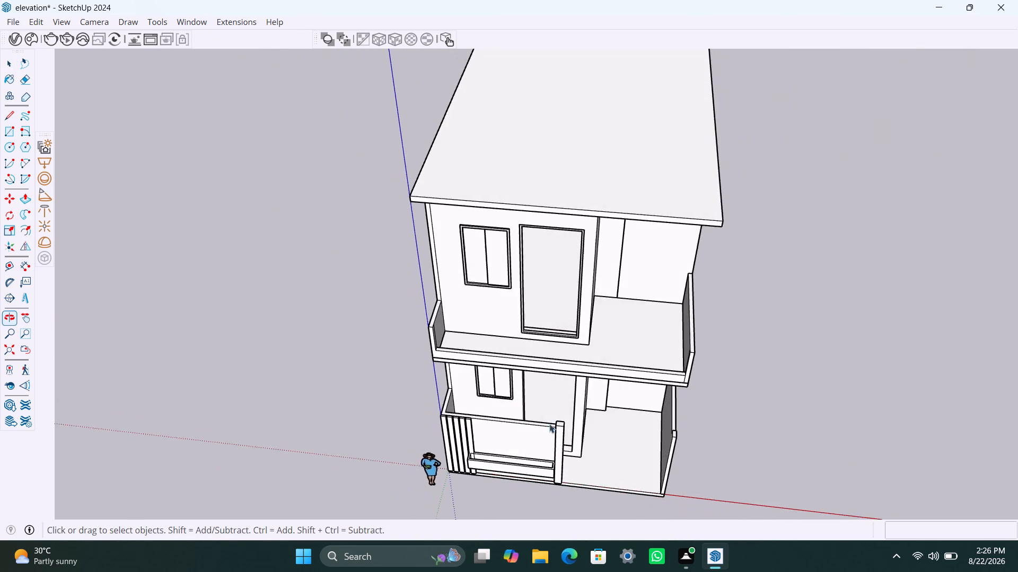
{"action": "scroll", "coordinate": [547, 401], "scroll_direction": "up", "scroll_amount": 3}
{"action": "middle_click_drag", "start_coordinate": [528, 383], "coordinate": [545, 255], "text": "shift"}
{"action": "middle_click_drag", "start_coordinate": [543, 252], "coordinate": [549, 368]}
{"action": "scroll", "coordinate": [549, 369], "scroll_direction": "up", "scroll_amount": 6}
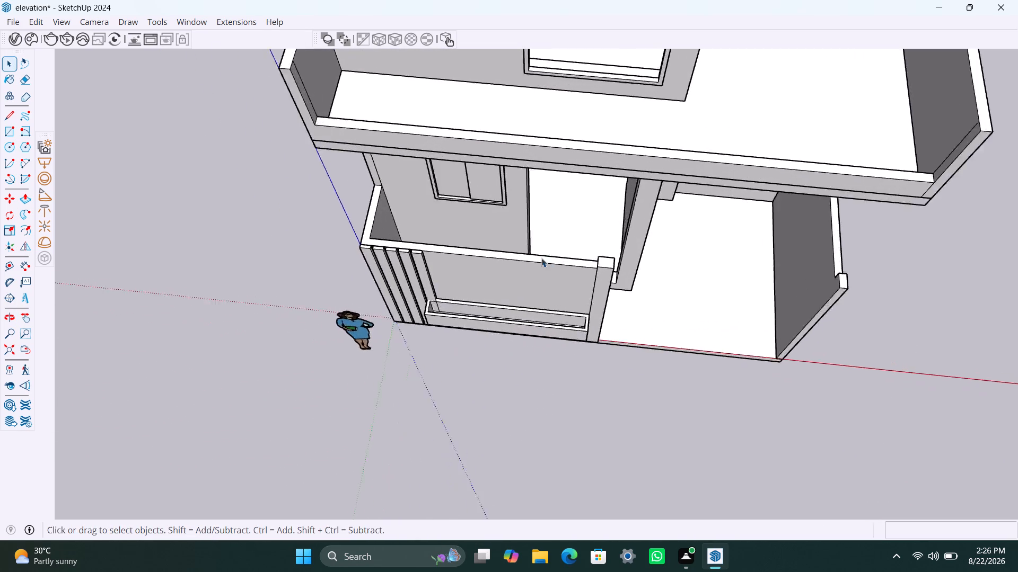
{"action": "middle_click_drag", "start_coordinate": [547, 242], "coordinate": [567, 260]}
{"action": "scroll", "coordinate": [539, 209], "scroll_direction": "up", "scroll_amount": 2}
{"action": "middle_click_drag", "start_coordinate": [519, 209], "coordinate": [467, 310]}
{"action": "scroll", "coordinate": [549, 309], "scroll_direction": "up", "scroll_amount": 1}
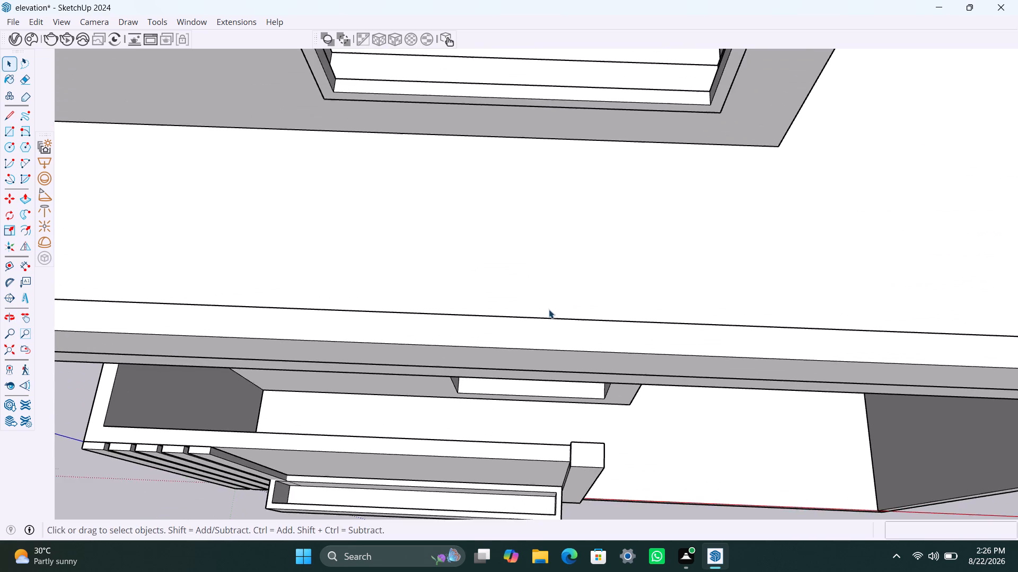
{"action": "middle_click_drag", "start_coordinate": [578, 378], "coordinate": [526, 257]}
{"action": "scroll", "coordinate": [500, 344], "scroll_direction": "down", "scroll_amount": 8}
{"action": "middle_click_drag", "start_coordinate": [438, 383], "coordinate": [403, 370]}
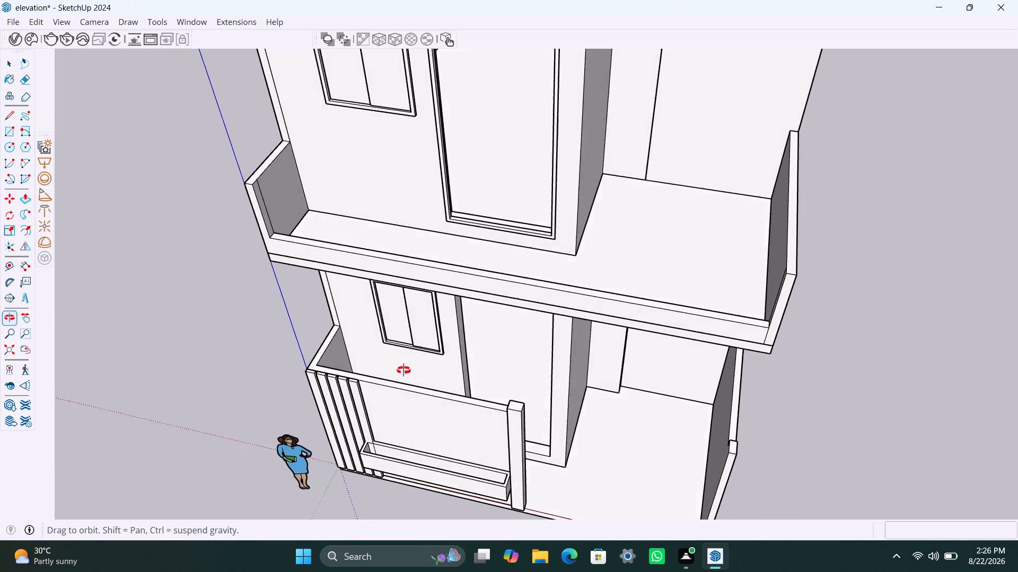
{"action": "middle_click_drag", "start_coordinate": [403, 370], "coordinate": [385, 316]}
{"action": "scroll", "coordinate": [506, 400], "scroll_direction": "up", "scroll_amount": 1}
{"action": "key", "text": "r"}
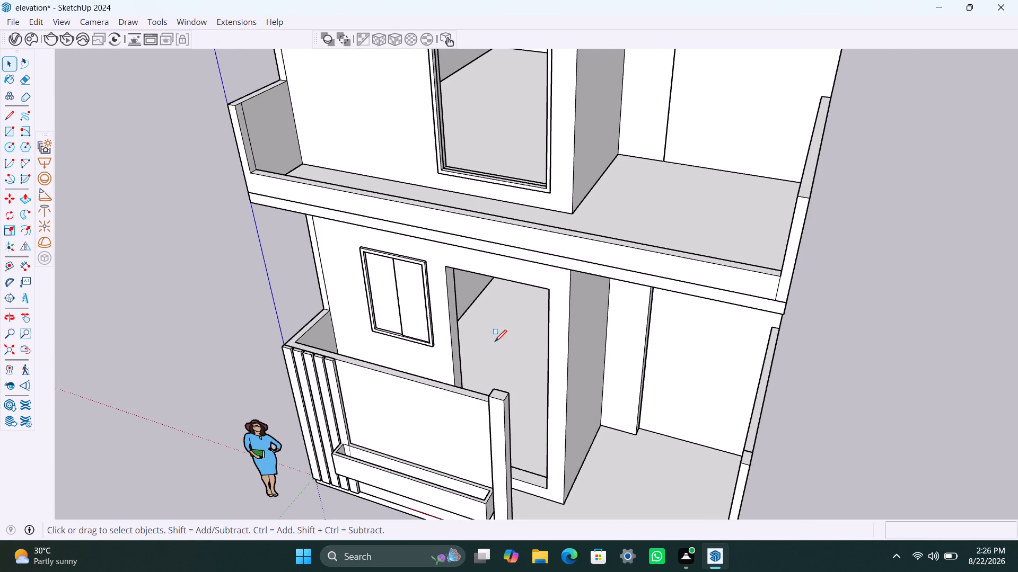
{"action": "left_click", "coordinate": [445, 266]}
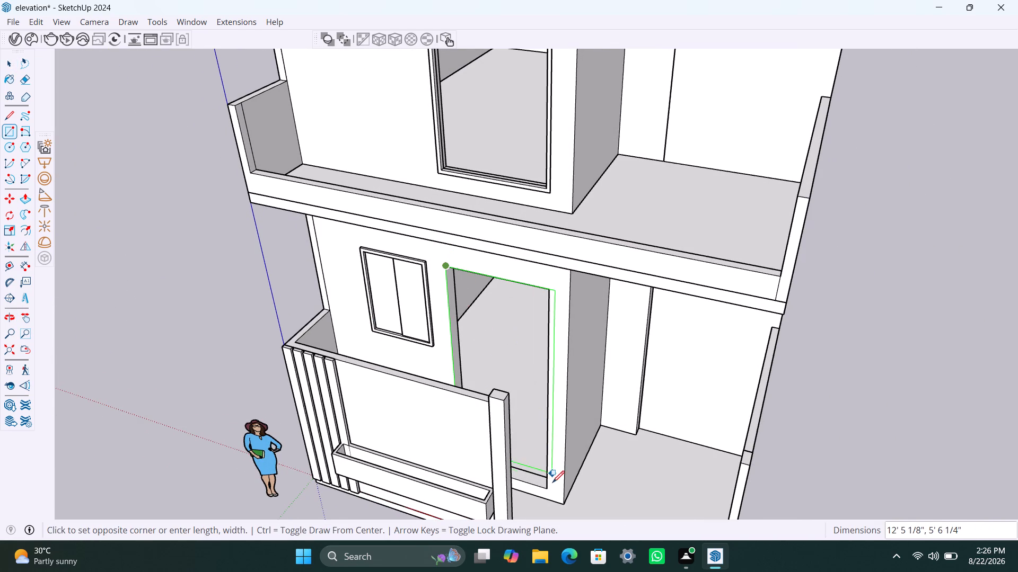
{"action": "left_click", "coordinate": [549, 485]}
{"action": "key", "text": "space"}
{"action": "double_click", "coordinate": [505, 320]}
{"action": "right_click", "coordinate": [503, 319]}
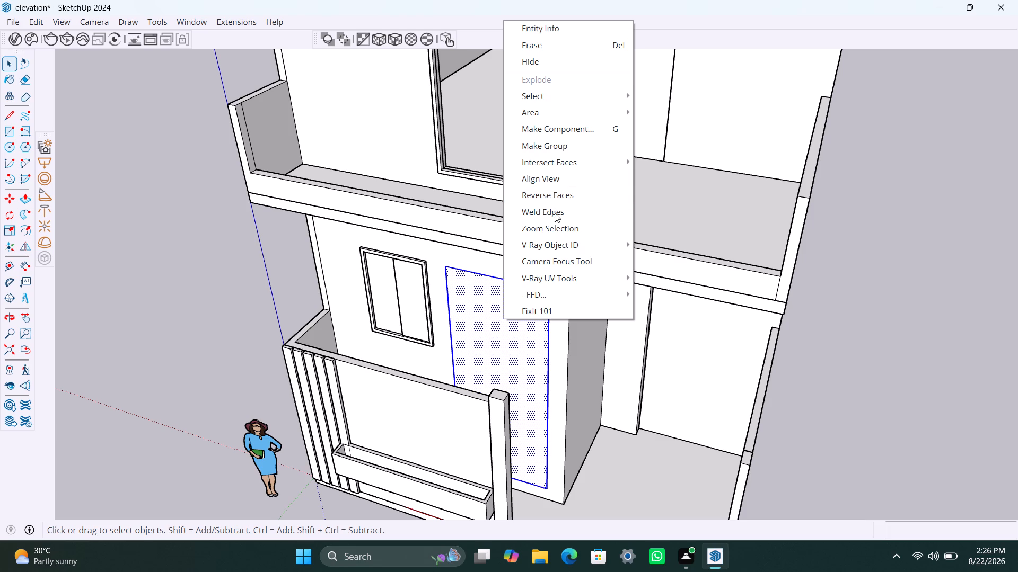
{"action": "left_click", "coordinate": [556, 150]}
Inside the ground-floor door group, offset the rectangle's outline 2" inward and delete the inner face to leave a frame.
{"action": "triple_click", "coordinate": [511, 317]}
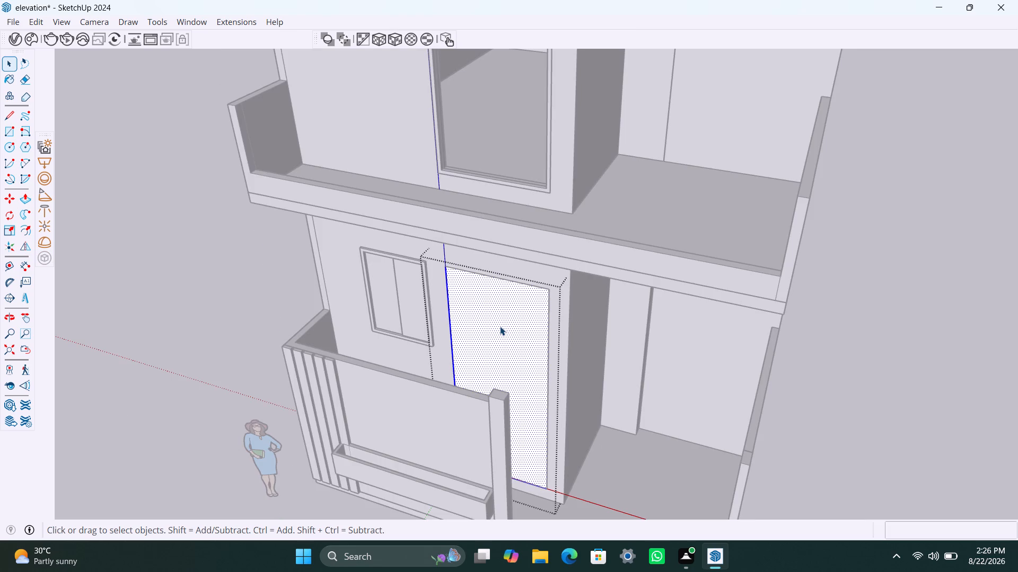
{"action": "key", "text": "f"}
{"action": "left_click", "coordinate": [476, 319]}
{"action": "type", "text": "2\""}
{"action": "key", "text": "Return"}
{"action": "key", "text": "space"}
{"action": "left_click", "coordinate": [478, 308]}
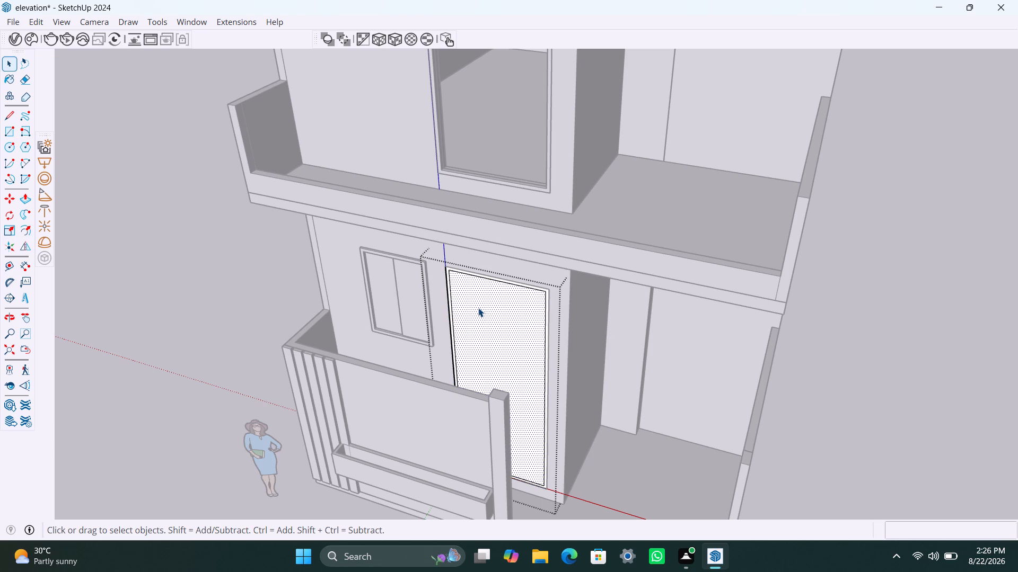
{"action": "key", "text": "Delete"}
Extrude the ground-floor door frame face 2.5" and leave the group.
{"action": "scroll", "coordinate": [449, 325], "scroll_direction": "up", "scroll_amount": 10}
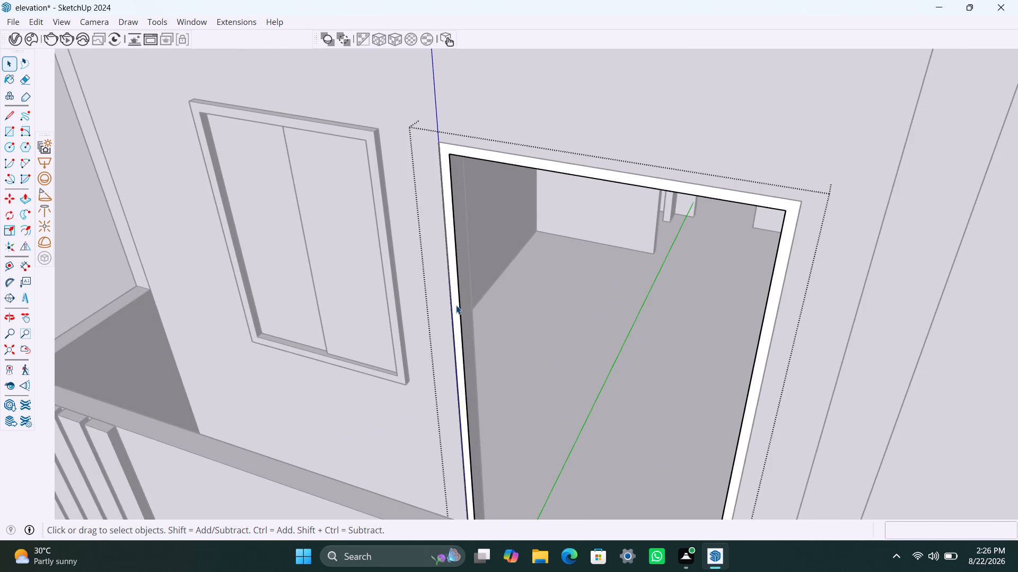
{"action": "left_click", "coordinate": [456, 305]}
{"action": "key", "text": "p"}
{"action": "left_click", "coordinate": [458, 307]}
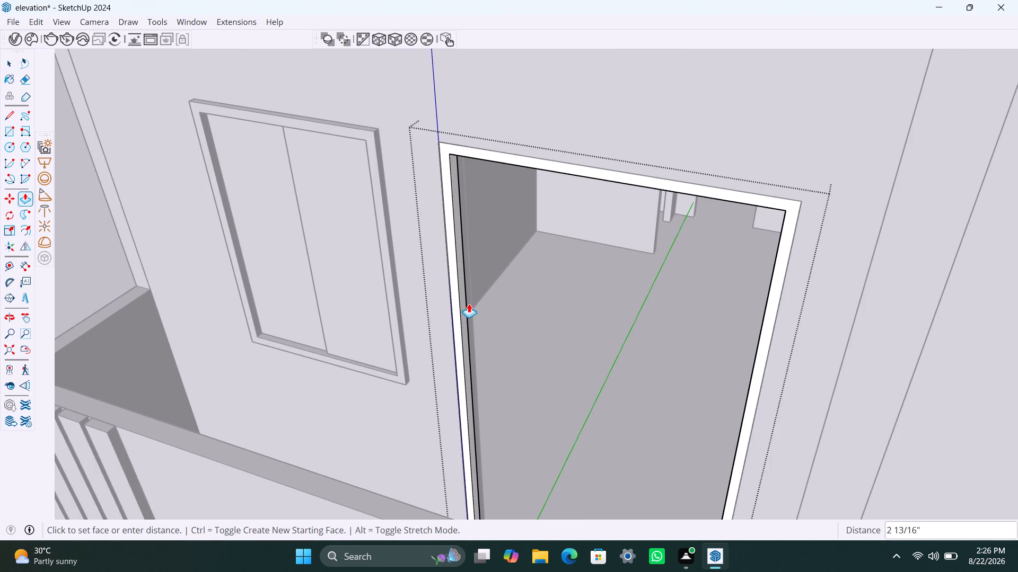
{"action": "type", "text": "2.5\""}
{"action": "key", "text": "Return"}
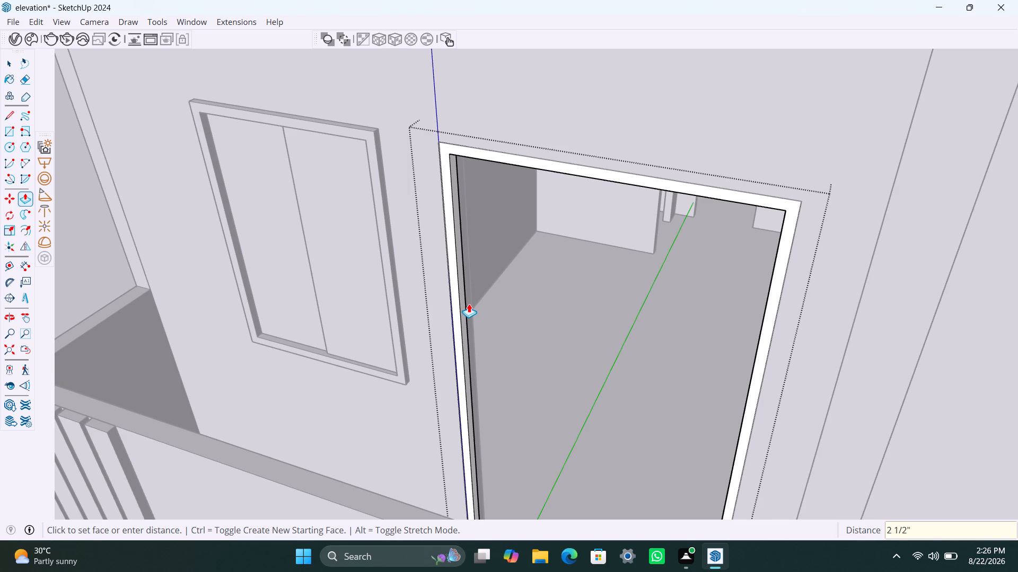
{"action": "key", "text": "space"}
{"action": "scroll", "coordinate": [506, 214], "scroll_direction": "down", "scroll_amount": 12}
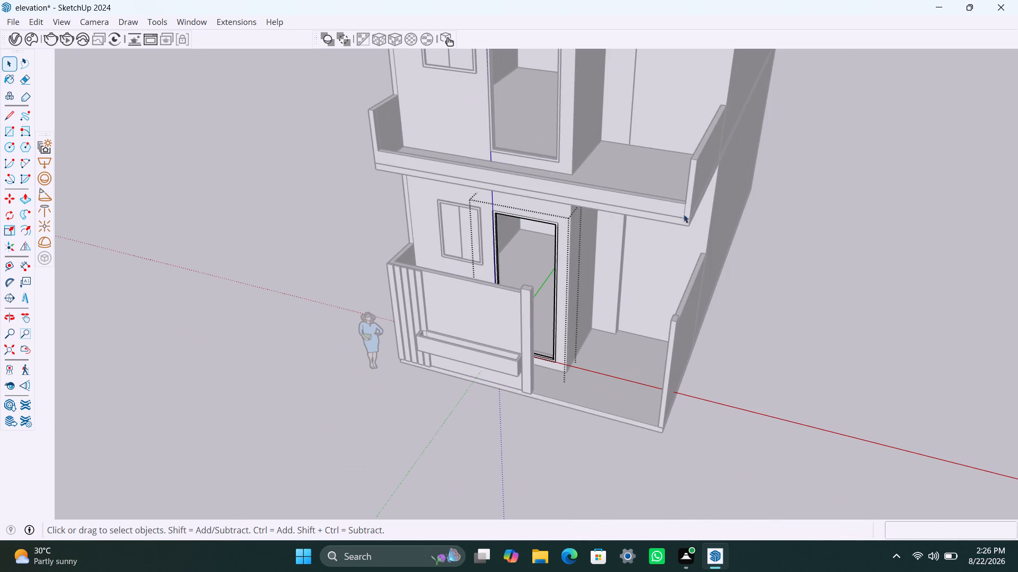
{"action": "left_click", "coordinate": [758, 220]}
Examine the bottom of the ground-floor door frame behind the porch wall and its fit in the façade.
{"action": "scroll", "coordinate": [570, 352], "scroll_direction": "up", "scroll_amount": 8}
{"action": "middle_click_drag", "start_coordinate": [536, 338], "coordinate": [534, 361]}
{"action": "scroll", "coordinate": [538, 339], "scroll_direction": "up", "scroll_amount": 1}
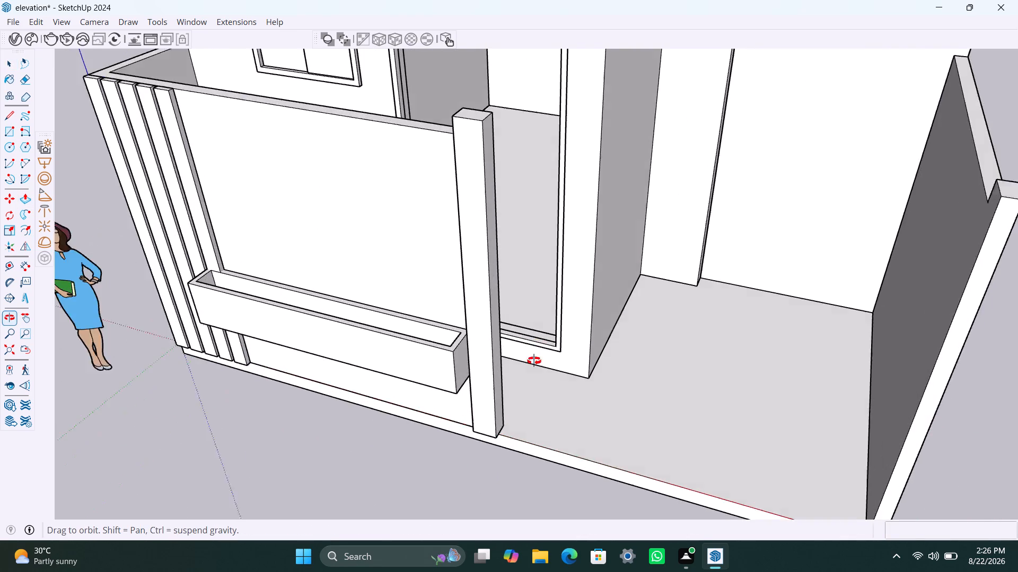
{"action": "middle_click_drag", "start_coordinate": [534, 361], "coordinate": [509, 404]}
{"action": "scroll", "coordinate": [520, 320], "scroll_direction": "up", "scroll_amount": 10}
{"action": "middle_click_drag", "start_coordinate": [514, 362], "coordinate": [411, 416]}
{"action": "scroll", "coordinate": [407, 274], "scroll_direction": "down", "scroll_amount": 11}
{"action": "middle_click_drag", "start_coordinate": [437, 302], "coordinate": [533, 248]}
{"action": "scroll", "coordinate": [519, 261], "scroll_direction": "down", "scroll_amount": 13}
{"action": "middle_click_drag", "start_coordinate": [469, 267], "coordinate": [534, 248]}
{"action": "scroll", "coordinate": [503, 253], "scroll_direction": "down", "scroll_amount": 2}
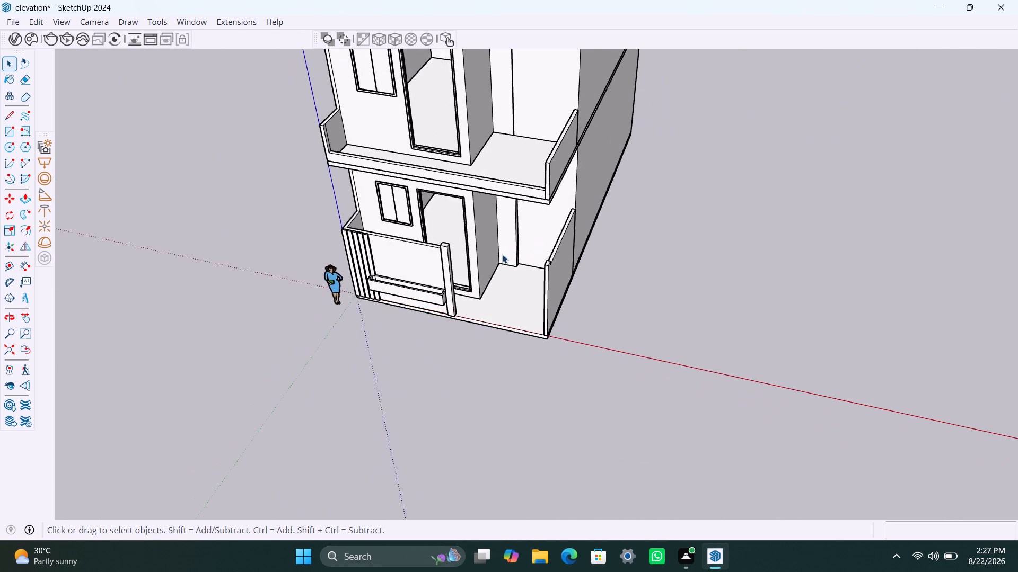
Examine the whole house front and both floors' framed windows and doors from several angles.
{"action": "scroll", "coordinate": [502, 254], "scroll_direction": "down", "scroll_amount": 2}
{"action": "middle_click_drag", "start_coordinate": [471, 295], "coordinate": [526, 264]}
{"action": "scroll", "coordinate": [492, 247], "scroll_direction": "down", "scroll_amount": 2}
{"action": "middle_click_drag", "start_coordinate": [491, 256], "coordinate": [515, 329], "text": "shift"}
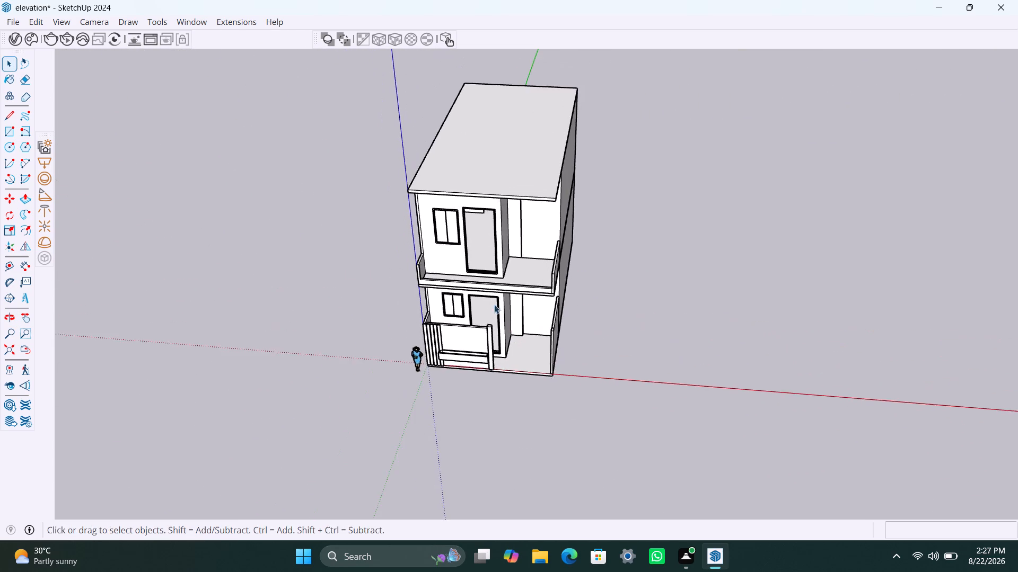
{"action": "scroll", "coordinate": [481, 260], "scroll_direction": "up", "scroll_amount": 4}
{"action": "middle_click_drag", "start_coordinate": [480, 257], "coordinate": [499, 185]}
{"action": "scroll", "coordinate": [505, 236], "scroll_direction": "down", "scroll_amount": 4}
{"action": "middle_click_drag", "start_coordinate": [502, 262], "coordinate": [507, 242], "text": "shift"}
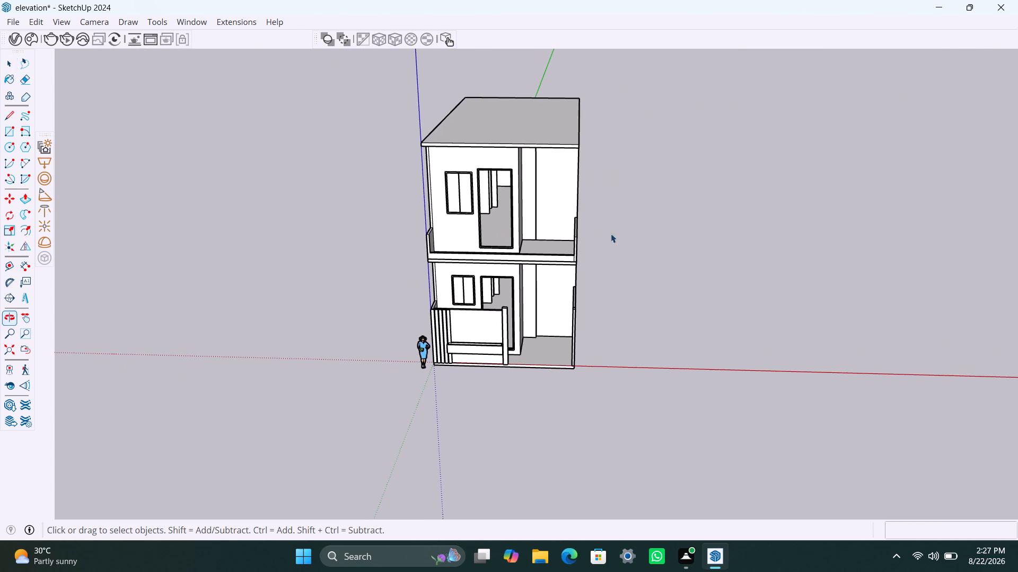
{"action": "double_click", "coordinate": [644, 224]}
{"action": "scroll", "coordinate": [525, 245], "scroll_direction": "down", "scroll_amount": 2}
{"action": "middle_click_drag", "start_coordinate": [515, 251], "coordinate": [529, 269], "text": "shift"}
{"action": "scroll", "coordinate": [516, 218], "scroll_direction": "up", "scroll_amount": 3}
{"action": "middle_click_drag", "start_coordinate": [522, 215], "coordinate": [523, 270]}
Save the elevation file.
{"action": "key", "text": "ctrl+s"}
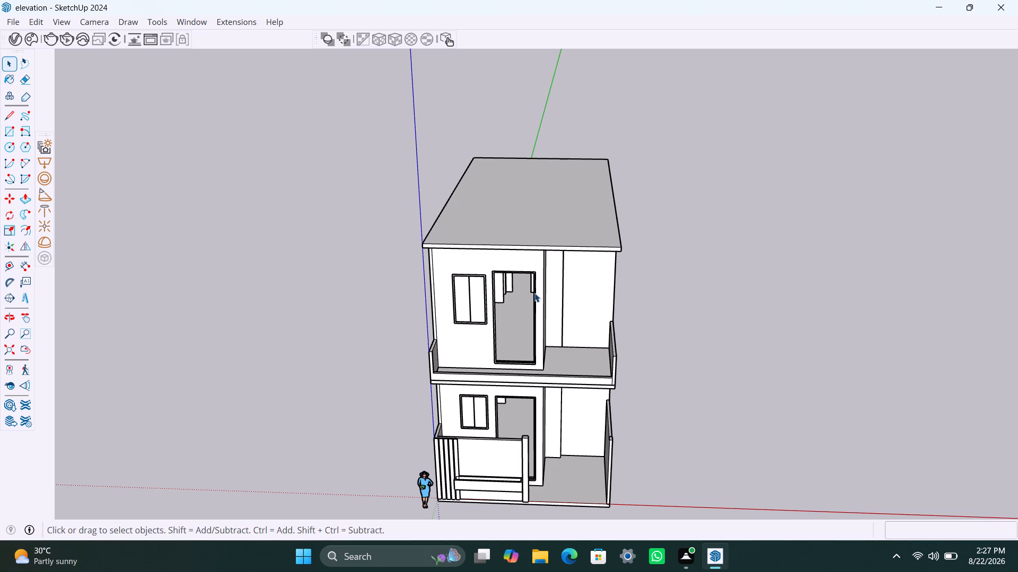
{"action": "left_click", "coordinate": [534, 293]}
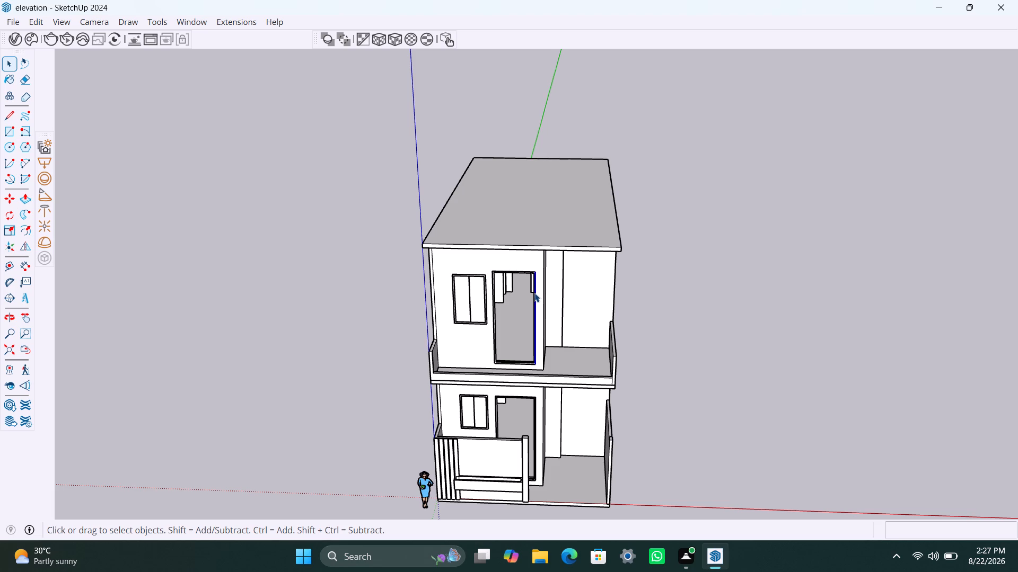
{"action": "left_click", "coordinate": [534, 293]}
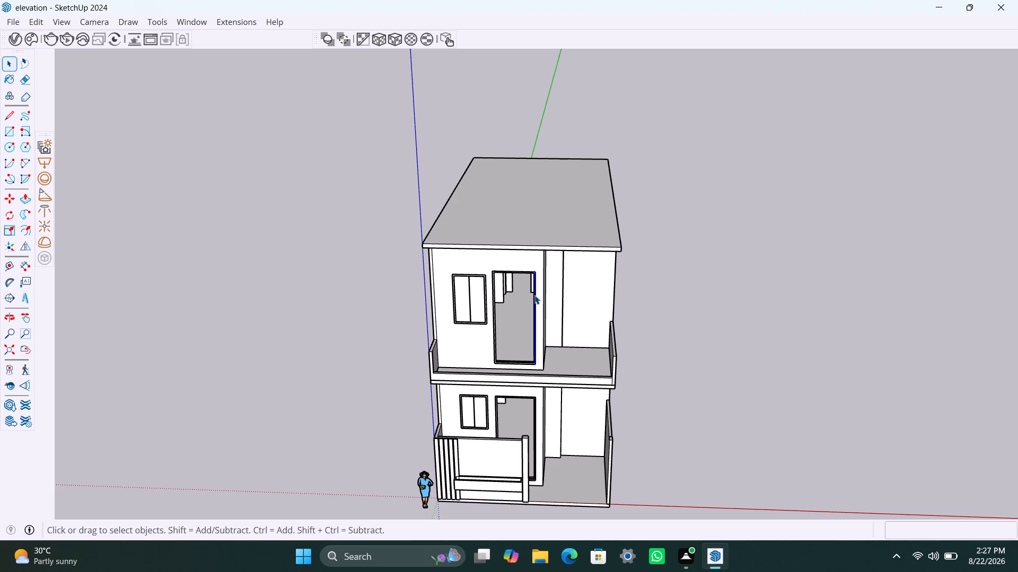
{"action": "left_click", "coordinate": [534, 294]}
Inside the planter box group on the porch wall, pull the inner back face slightly forward with Push/Pull and leave the group.
{"action": "scroll", "coordinate": [479, 481], "scroll_direction": "up", "scroll_amount": 13}
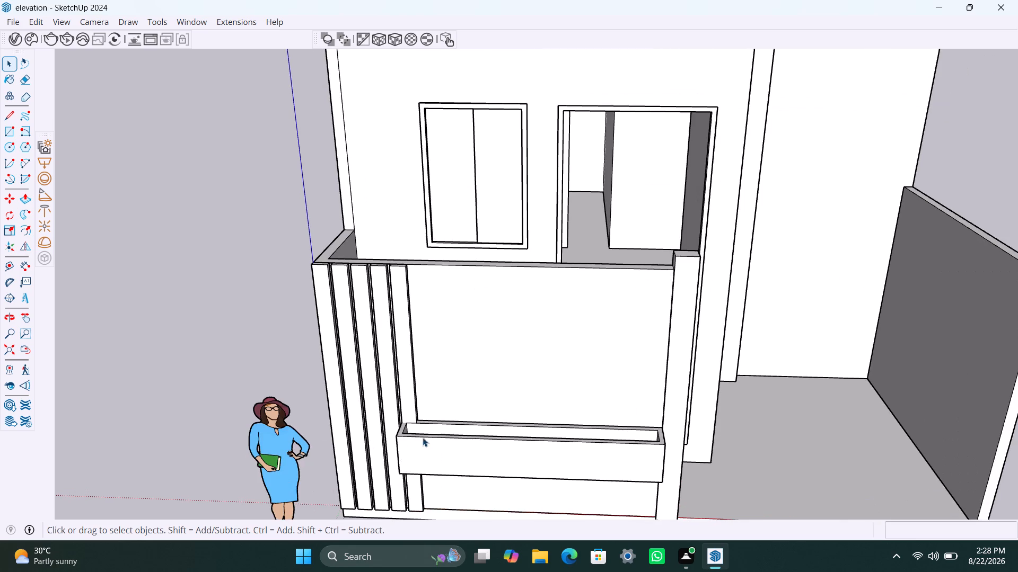
{"action": "scroll", "coordinate": [415, 437], "scroll_direction": "up", "scroll_amount": 7}
{"action": "middle_click_drag", "start_coordinate": [414, 439], "coordinate": [415, 499]}
{"action": "scroll", "coordinate": [412, 435], "scroll_direction": "up", "scroll_amount": 13}
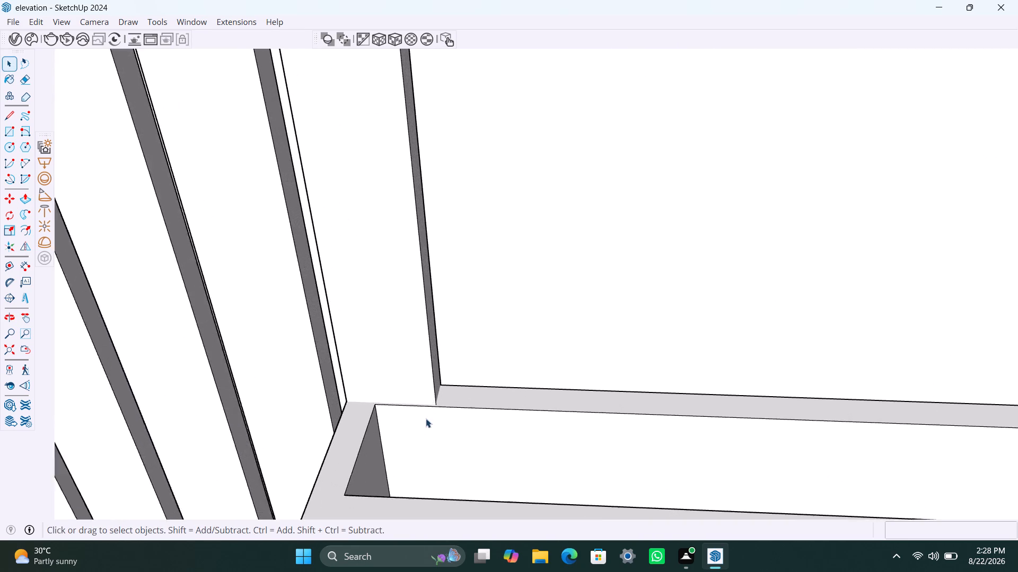
{"action": "scroll", "coordinate": [426, 418], "scroll_direction": "up", "scroll_amount": 7}
{"action": "left_click", "coordinate": [432, 434]}
{"action": "triple_click", "coordinate": [430, 433]}
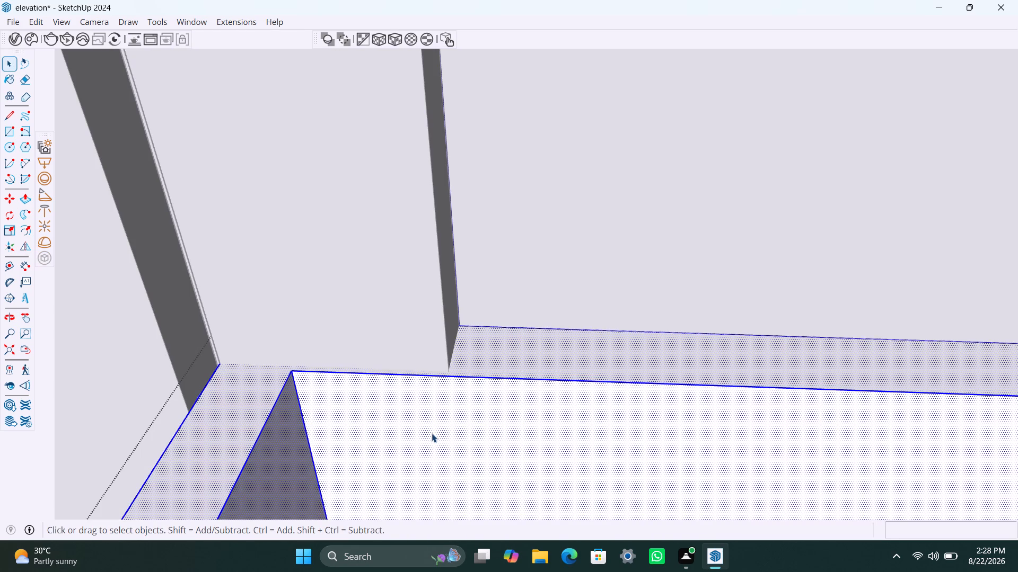
{"action": "double_click", "coordinate": [432, 433]}
{"action": "left_click", "coordinate": [422, 439]}
{"action": "key", "text": "p"}
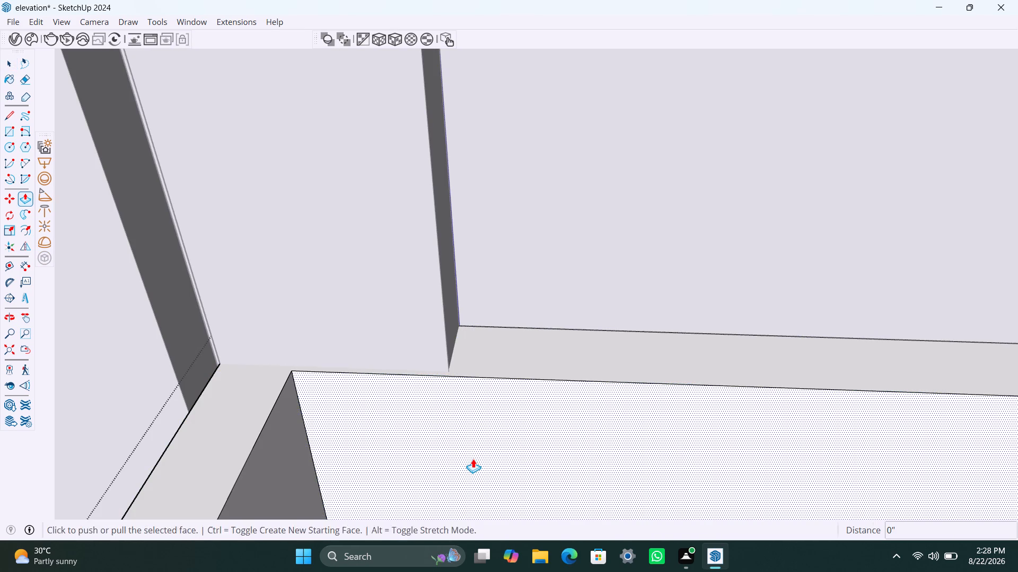
{"action": "left_click", "coordinate": [473, 459]}
{"action": "left_click", "coordinate": [473, 461]}
{"action": "key", "text": "space"}
{"action": "left_click", "coordinate": [567, 223]}
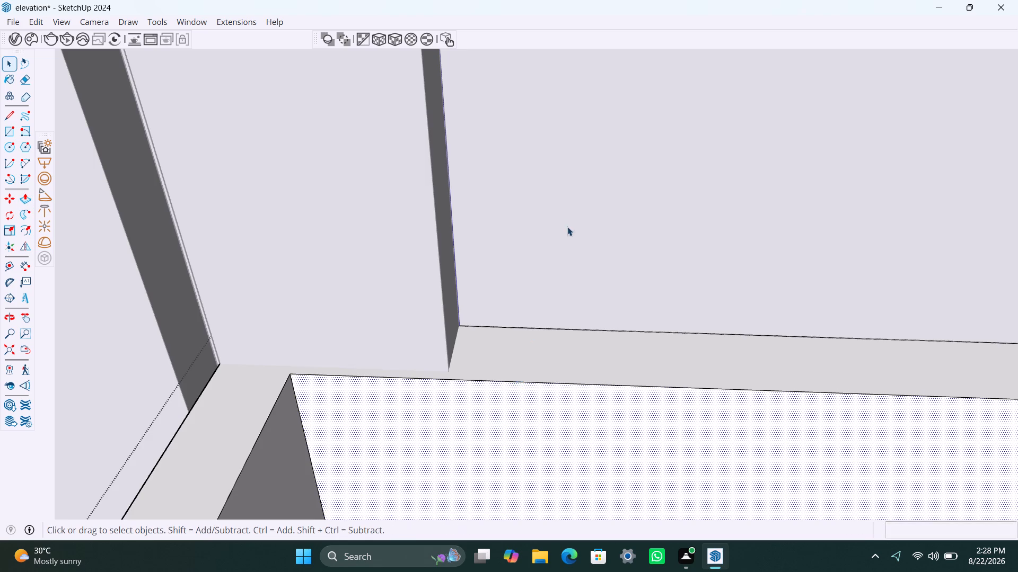
Examine the planter box, porch, balcony and roof of the house from several angles.
{"action": "scroll", "coordinate": [540, 298], "scroll_direction": "down", "scroll_amount": 20}
{"action": "scroll", "coordinate": [540, 298], "scroll_direction": "down", "scroll_amount": 16}
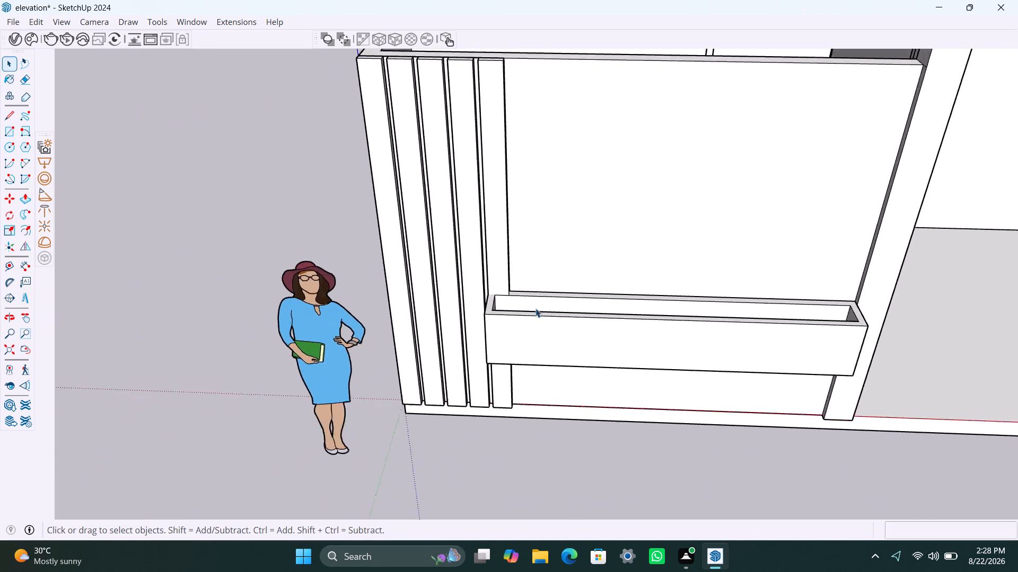
{"action": "scroll", "coordinate": [536, 308], "scroll_direction": "down", "scroll_amount": 7}
{"action": "middle_click_drag", "start_coordinate": [552, 305], "coordinate": [282, 283]}
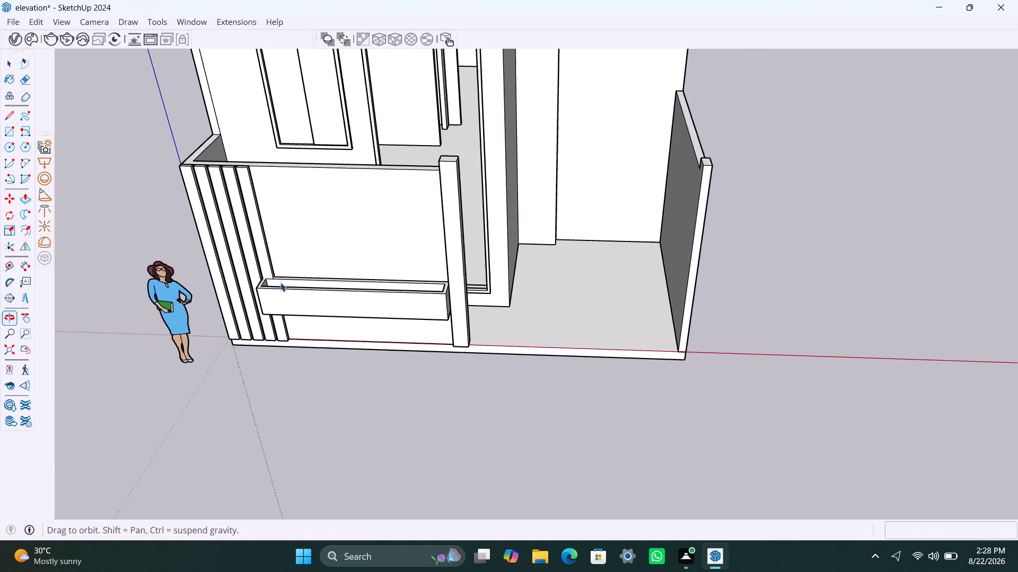
{"action": "scroll", "coordinate": [282, 283], "scroll_direction": "down", "scroll_amount": 3}
{"action": "left_click", "coordinate": [327, 267]}
{"action": "scroll", "coordinate": [225, 314], "scroll_direction": "down", "scroll_amount": 4}
{"action": "middle_click_drag", "start_coordinate": [226, 317], "coordinate": [291, 339]}
{"action": "middle_click_drag", "start_coordinate": [307, 353], "coordinate": [203, 351]}
{"action": "triple_click", "coordinate": [650, 306]}
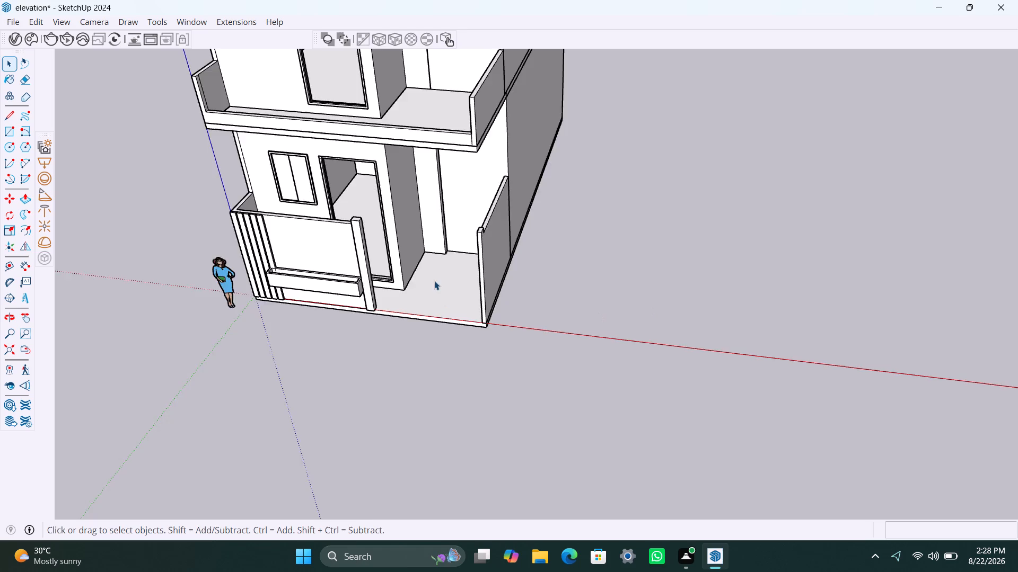
{"action": "scroll", "coordinate": [434, 281], "scroll_direction": "down", "scroll_amount": 5}
{"action": "middle_click_drag", "start_coordinate": [427, 296], "coordinate": [570, 332]}
{"action": "scroll", "coordinate": [454, 287], "scroll_direction": "up", "scroll_amount": 2}
{"action": "middle_click_drag", "start_coordinate": [486, 291], "coordinate": [467, 338]}
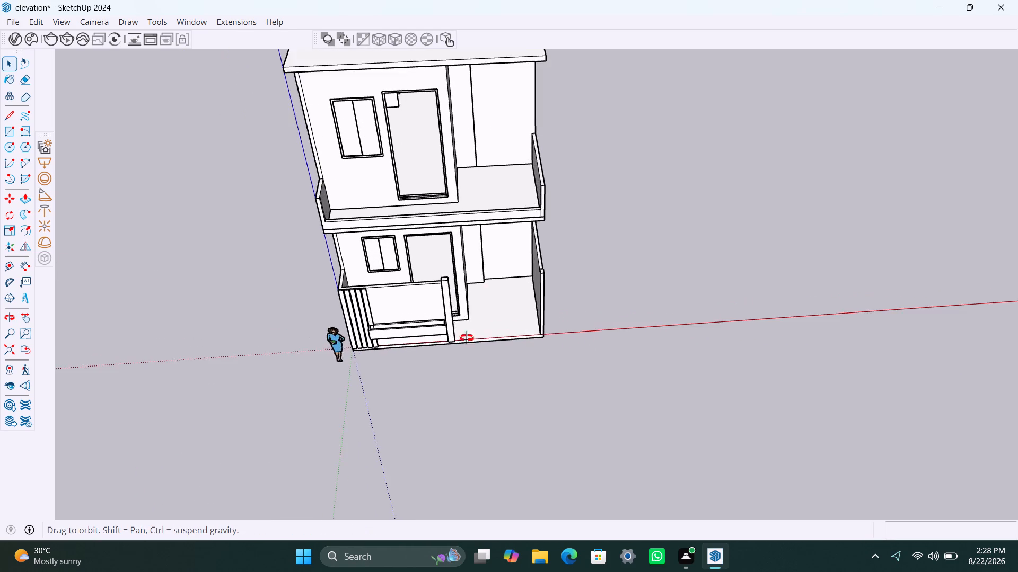
{"action": "middle_click_drag", "start_coordinate": [467, 338], "coordinate": [417, 290]}
{"action": "scroll", "coordinate": [452, 208], "scroll_direction": "down", "scroll_amount": 6}
{"action": "middle_click_drag", "start_coordinate": [468, 235], "coordinate": [469, 395], "text": "shift"}
{"action": "scroll", "coordinate": [455, 312], "scroll_direction": "up", "scroll_amount": 2}
{"action": "middle_click_drag", "start_coordinate": [455, 320], "coordinate": [475, 275]}
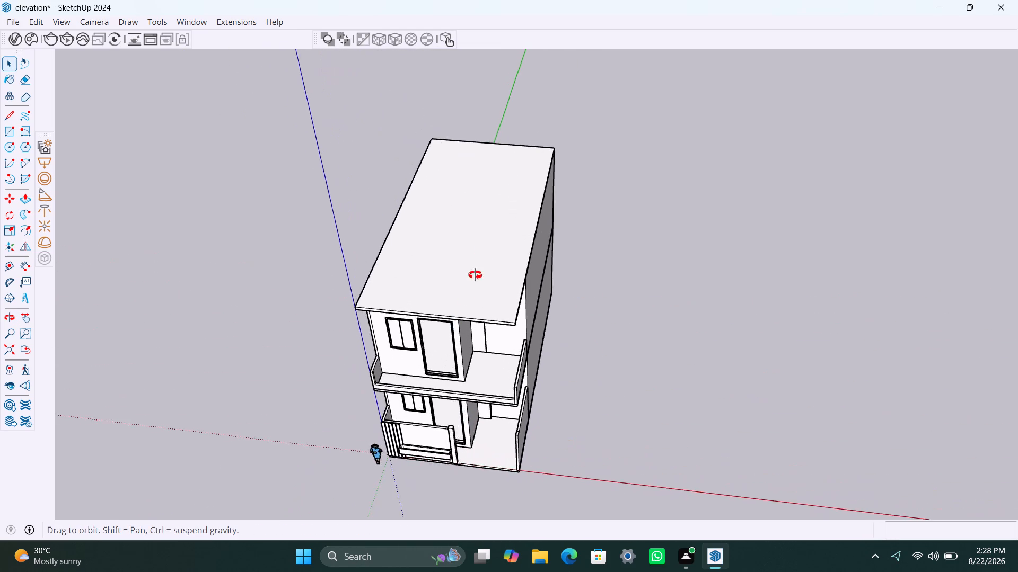
{"action": "middle_click_drag", "start_coordinate": [475, 275], "coordinate": [484, 247]}
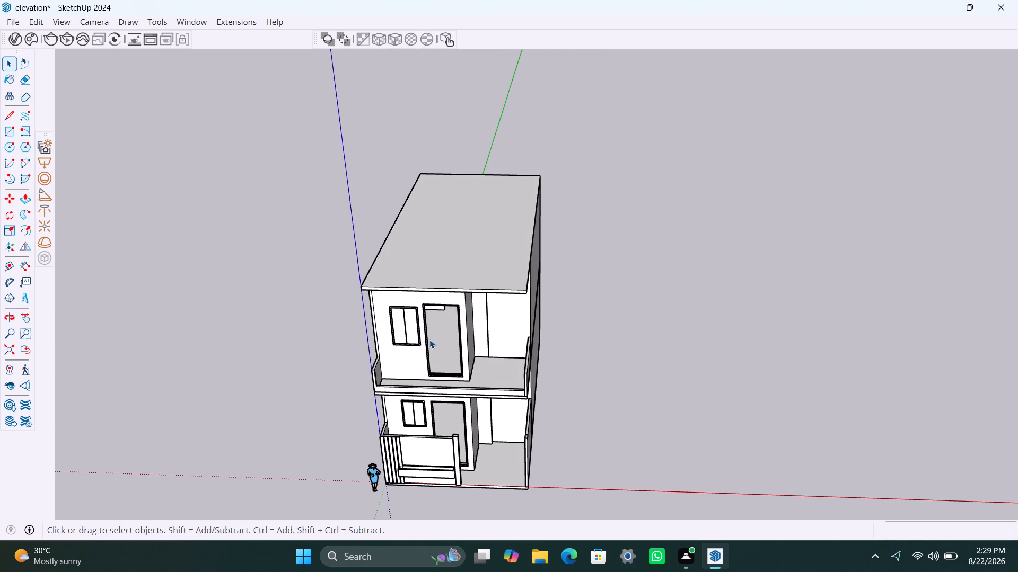
{"action": "middle_click_drag", "start_coordinate": [401, 353], "coordinate": [412, 348]}
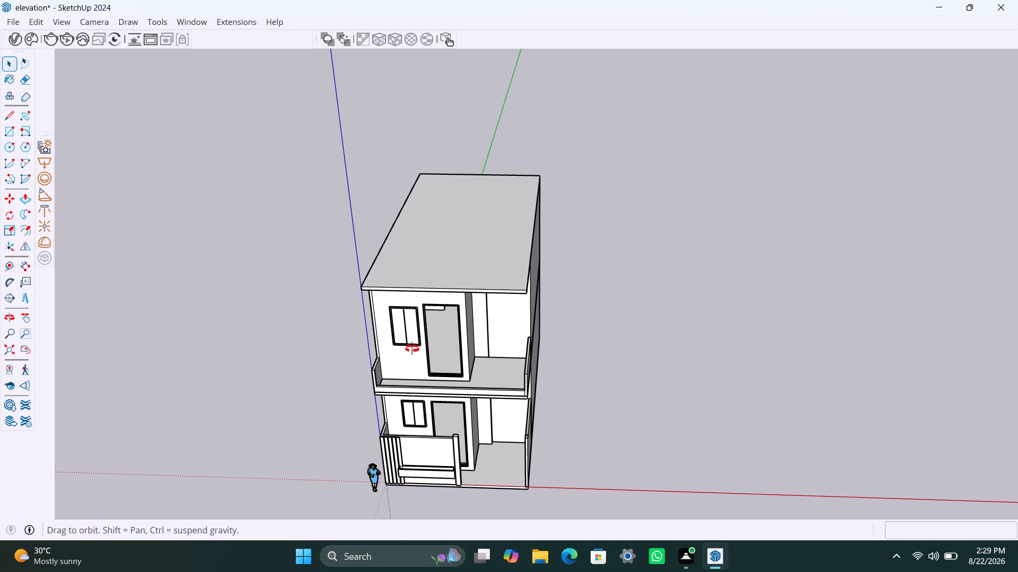
{"action": "middle_click_drag", "start_coordinate": [412, 348], "coordinate": [418, 236]}
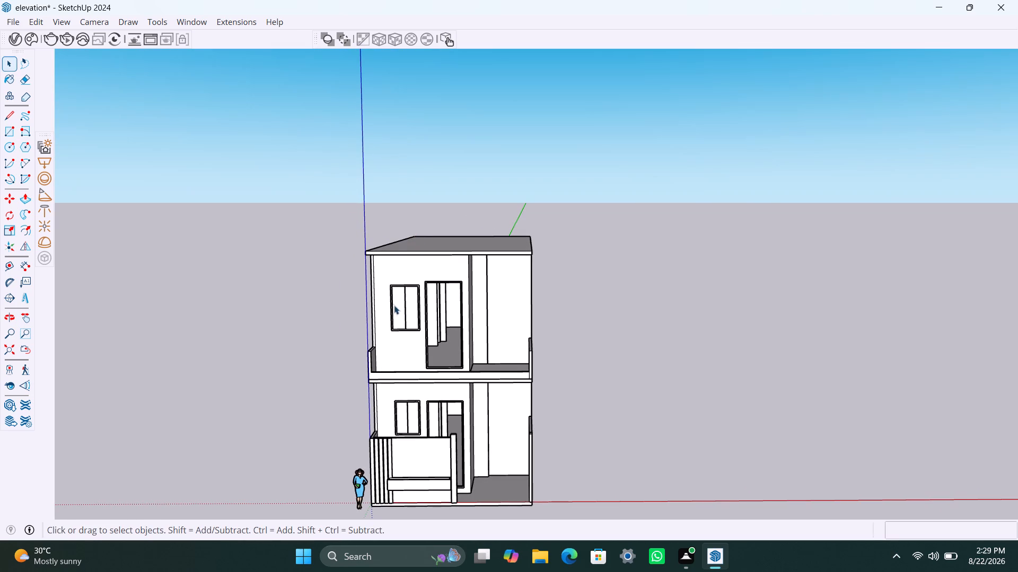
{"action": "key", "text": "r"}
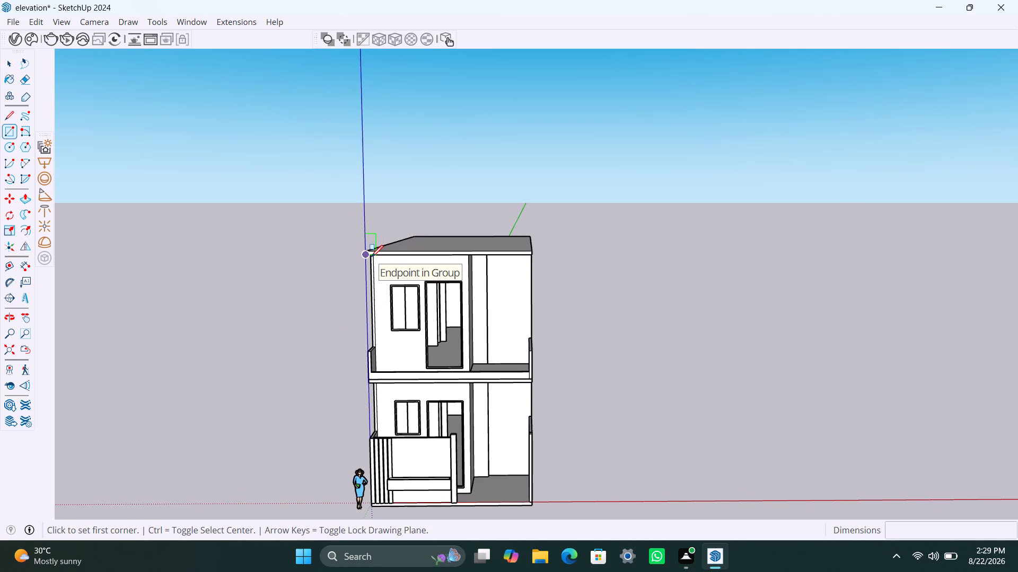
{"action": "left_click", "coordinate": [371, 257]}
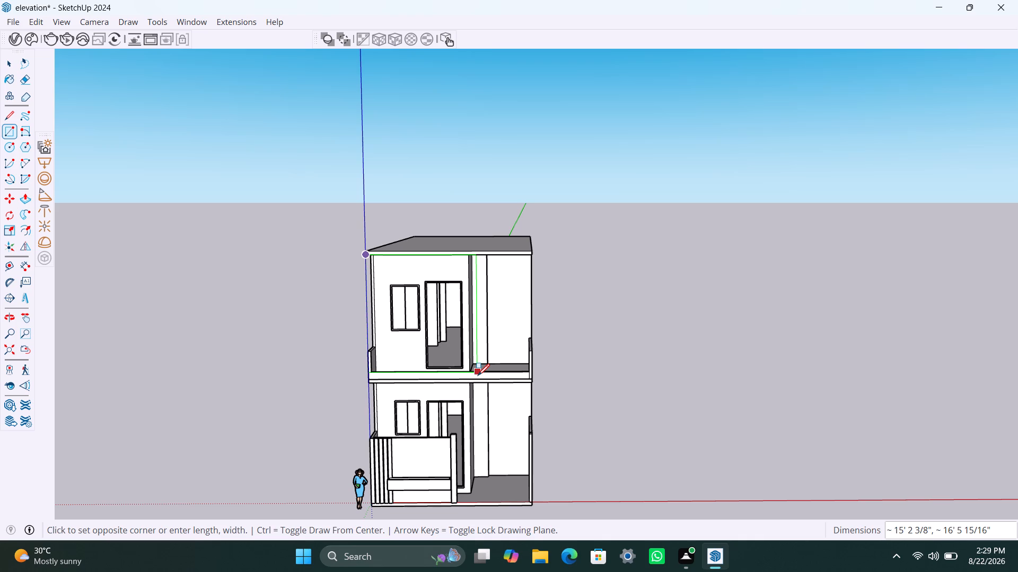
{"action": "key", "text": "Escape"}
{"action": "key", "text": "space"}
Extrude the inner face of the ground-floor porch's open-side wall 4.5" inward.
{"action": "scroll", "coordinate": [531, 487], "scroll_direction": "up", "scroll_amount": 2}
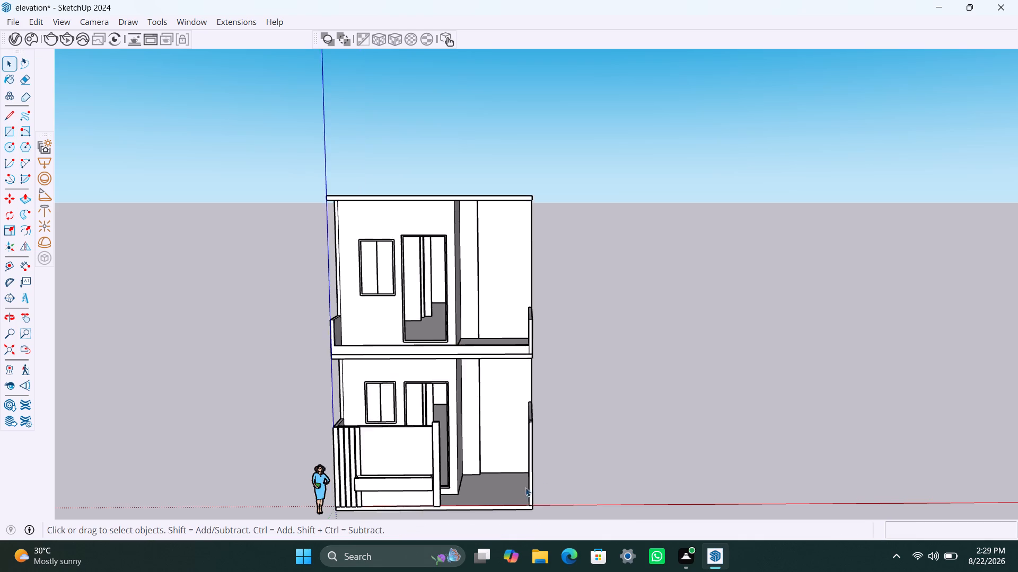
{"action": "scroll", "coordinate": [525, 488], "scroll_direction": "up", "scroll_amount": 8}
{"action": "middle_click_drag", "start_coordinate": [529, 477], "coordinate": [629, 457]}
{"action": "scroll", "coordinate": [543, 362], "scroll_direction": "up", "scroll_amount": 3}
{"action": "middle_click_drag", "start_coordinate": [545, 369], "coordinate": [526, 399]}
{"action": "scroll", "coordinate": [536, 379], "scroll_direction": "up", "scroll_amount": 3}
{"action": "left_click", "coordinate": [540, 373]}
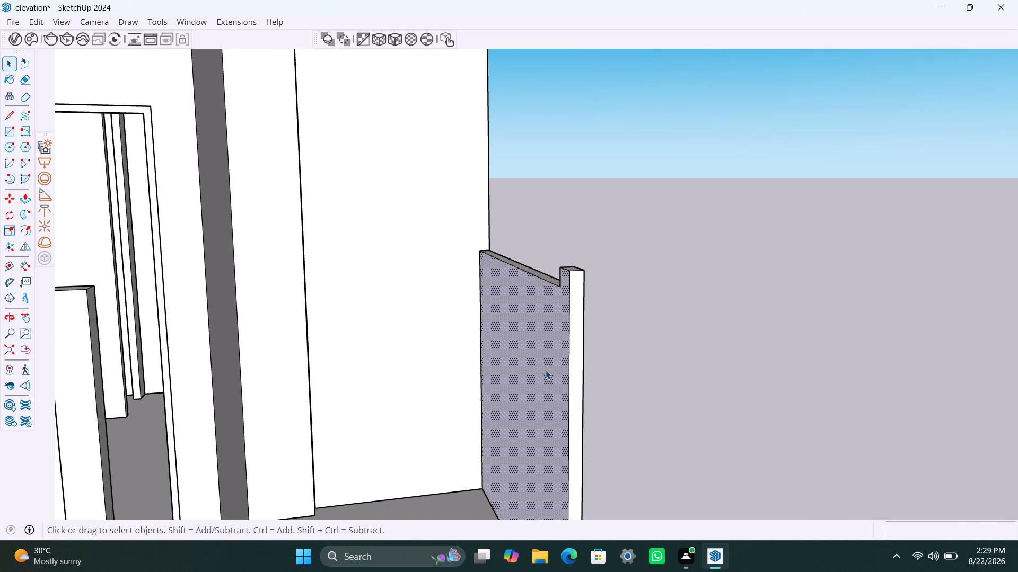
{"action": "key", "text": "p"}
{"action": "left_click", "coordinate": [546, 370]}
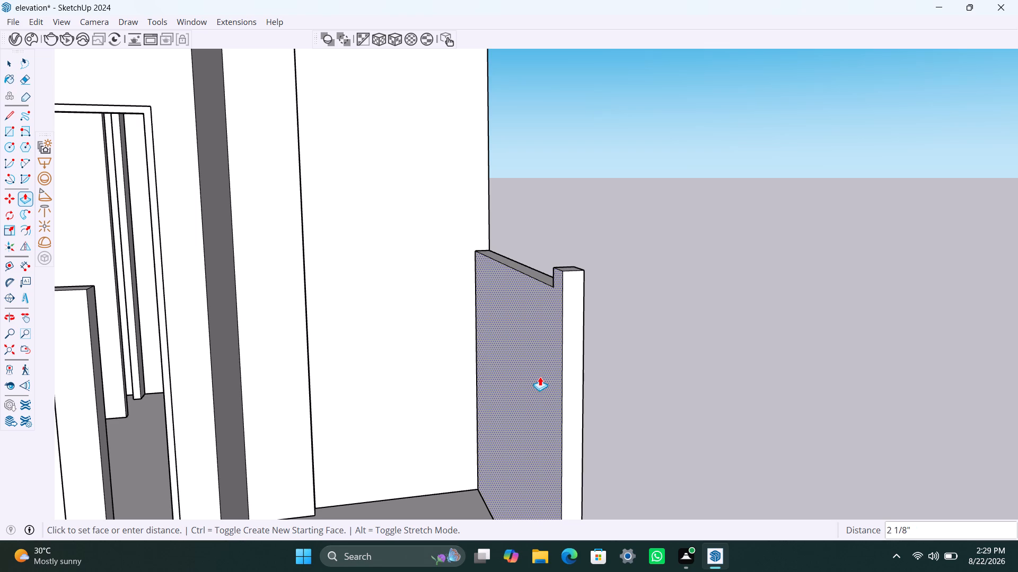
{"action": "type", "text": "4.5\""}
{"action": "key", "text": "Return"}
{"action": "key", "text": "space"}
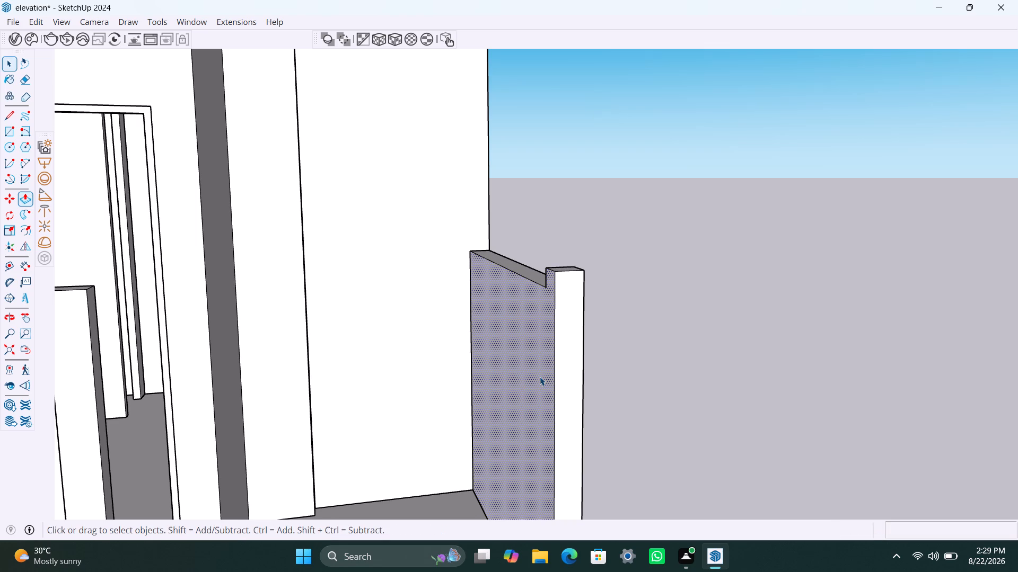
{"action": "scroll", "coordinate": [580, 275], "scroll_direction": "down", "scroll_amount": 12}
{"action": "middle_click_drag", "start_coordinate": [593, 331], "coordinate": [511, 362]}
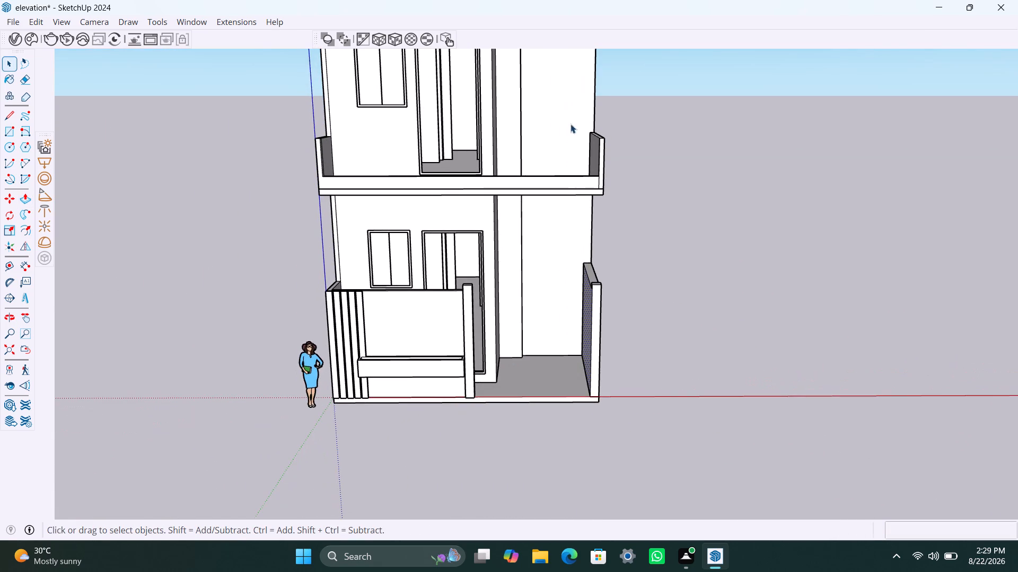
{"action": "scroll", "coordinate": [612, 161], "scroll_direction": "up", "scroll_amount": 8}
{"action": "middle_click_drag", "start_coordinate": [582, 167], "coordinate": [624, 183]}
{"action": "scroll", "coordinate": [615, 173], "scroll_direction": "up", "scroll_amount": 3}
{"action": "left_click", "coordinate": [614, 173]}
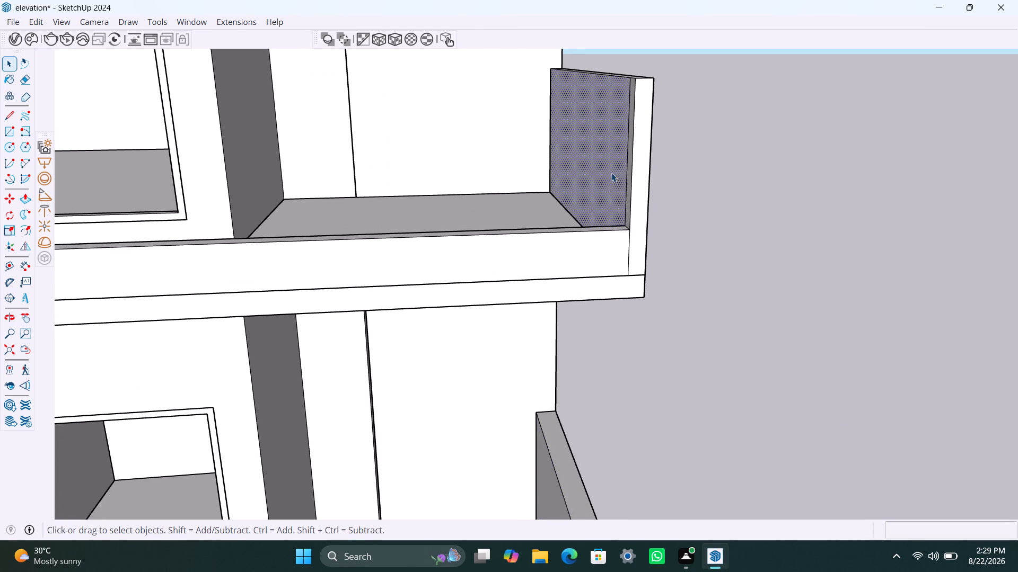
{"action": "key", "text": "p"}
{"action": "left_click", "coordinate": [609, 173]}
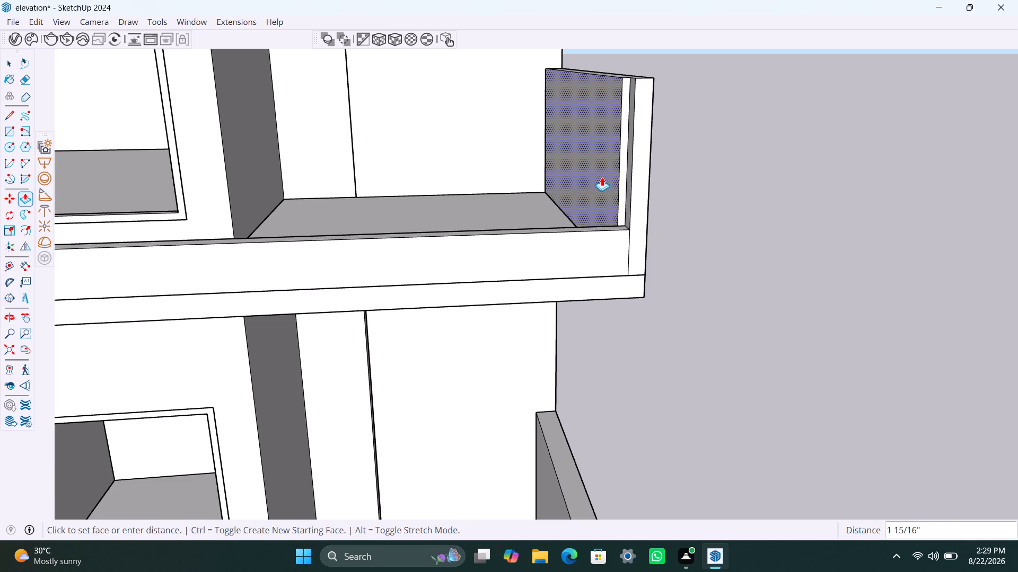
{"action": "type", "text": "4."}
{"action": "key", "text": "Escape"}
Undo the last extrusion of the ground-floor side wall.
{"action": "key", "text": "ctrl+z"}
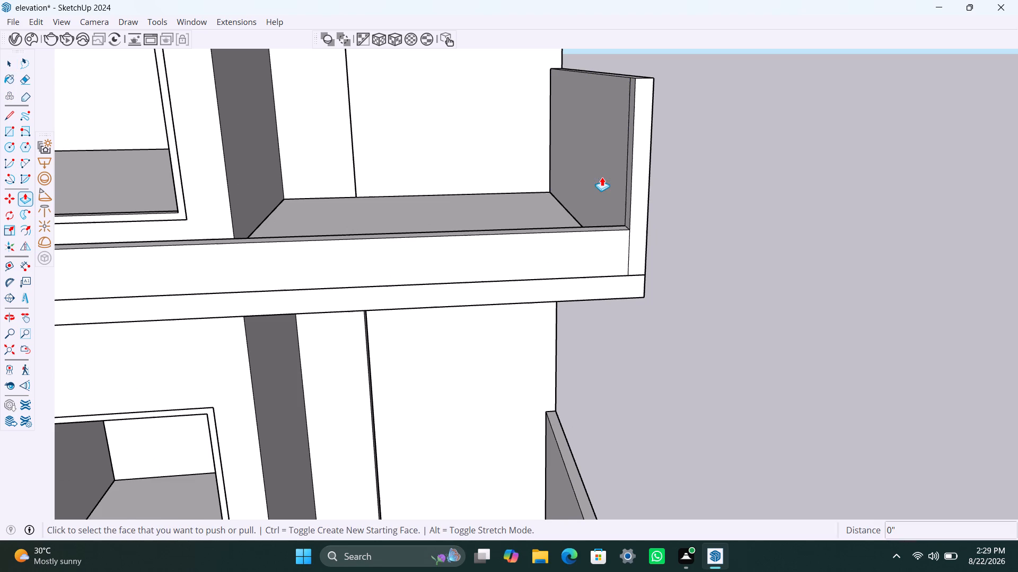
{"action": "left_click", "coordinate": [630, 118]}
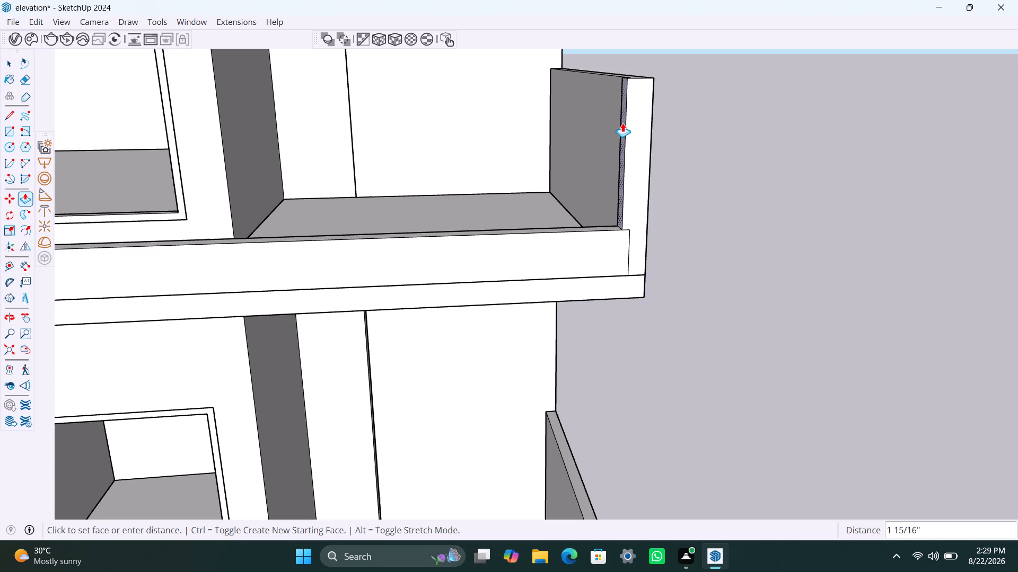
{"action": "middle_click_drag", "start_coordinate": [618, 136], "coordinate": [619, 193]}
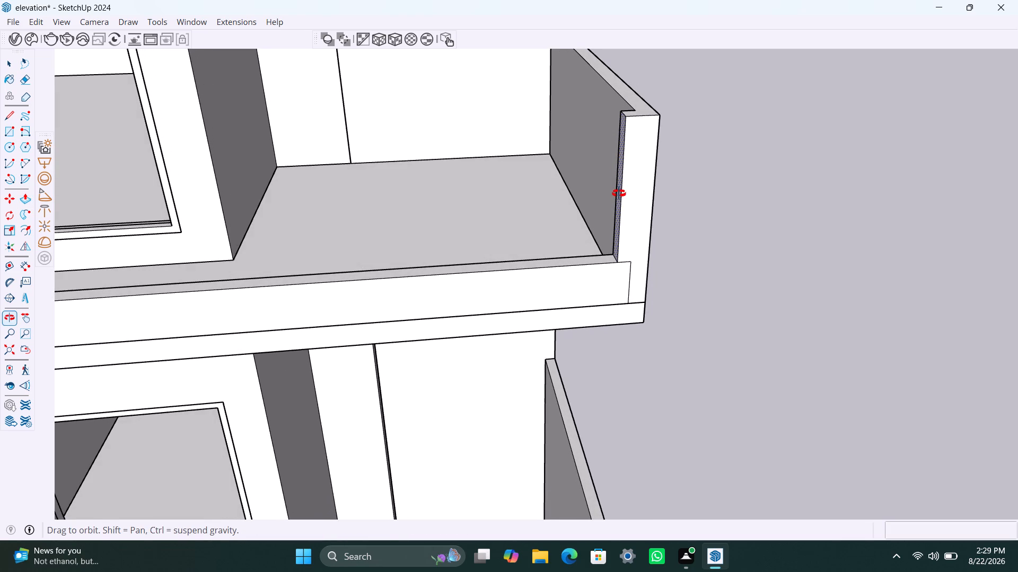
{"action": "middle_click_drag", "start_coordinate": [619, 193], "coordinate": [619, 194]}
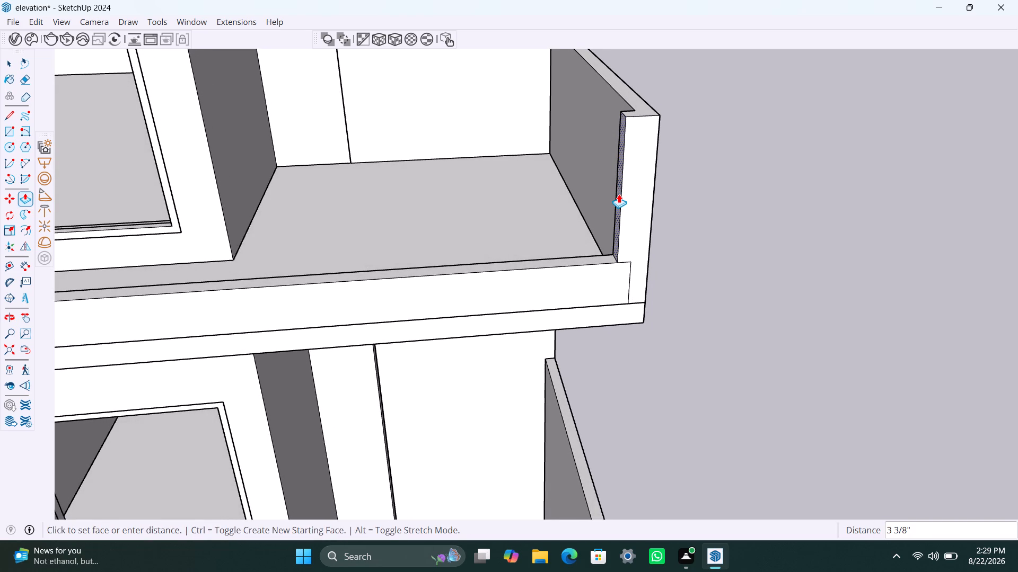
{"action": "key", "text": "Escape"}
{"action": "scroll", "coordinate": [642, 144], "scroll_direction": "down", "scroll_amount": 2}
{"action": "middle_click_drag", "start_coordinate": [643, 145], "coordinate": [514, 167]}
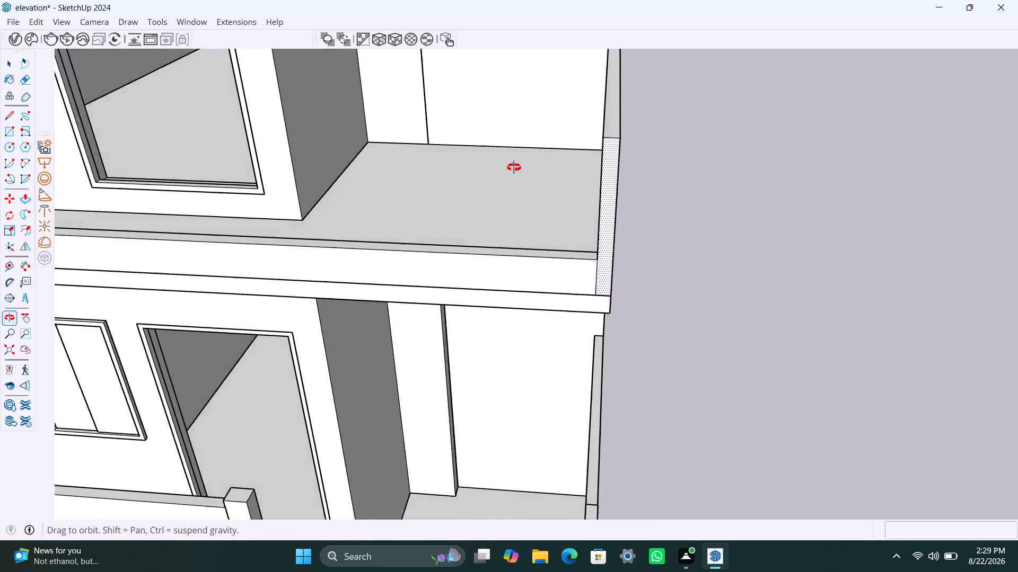
Trace the front top edge of the balcony wall on the open-porch side and check its thickness with the Dimension tool.
{"action": "middle_click_drag", "start_coordinate": [514, 167], "coordinate": [620, 224]}
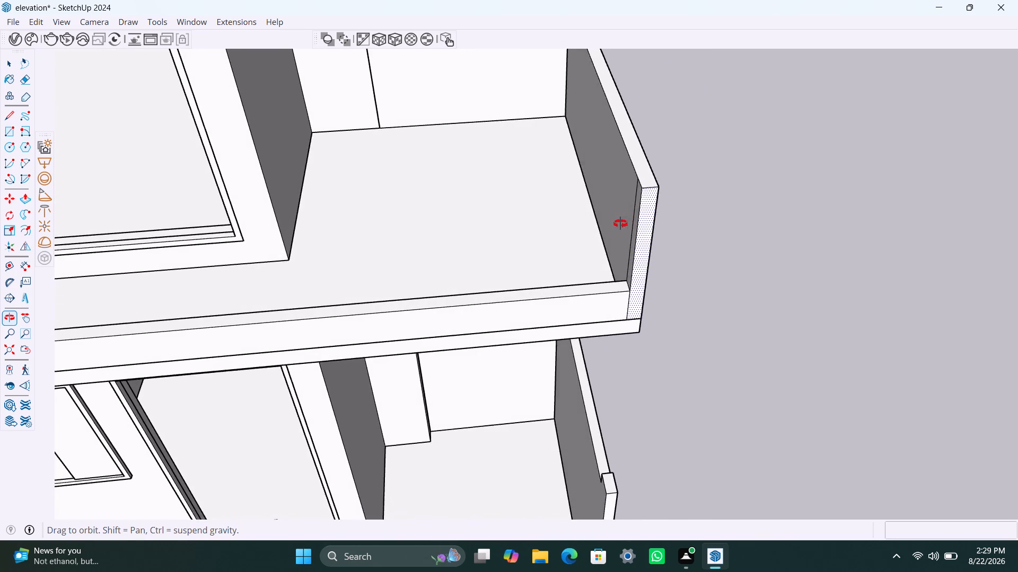
{"action": "middle_click_drag", "start_coordinate": [620, 224], "coordinate": [585, 224]}
{"action": "key", "text": "space"}
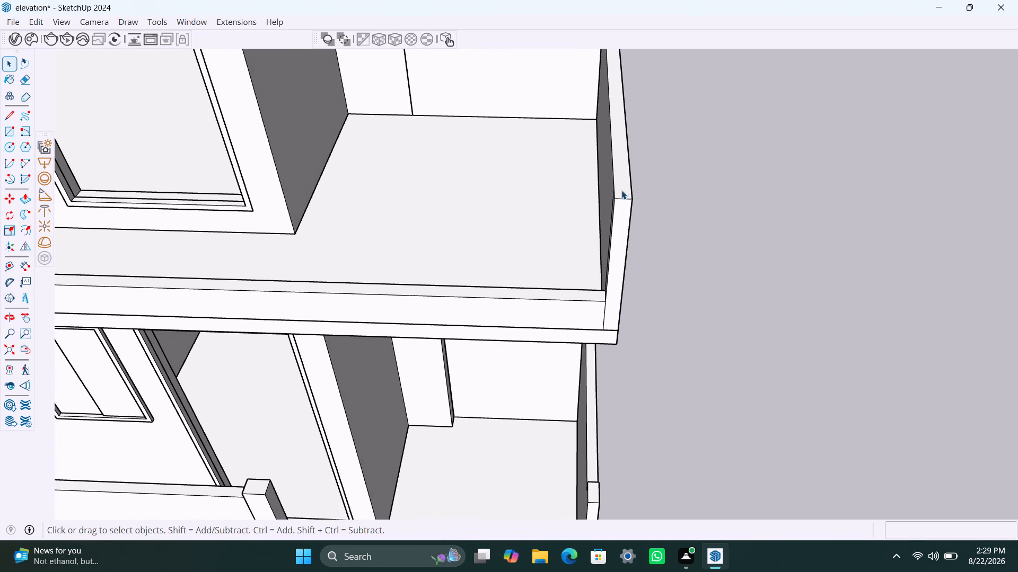
{"action": "key", "text": "l"}
{"action": "left_click_drag", "start_coordinate": [614, 200], "coordinate": [620, 202]}
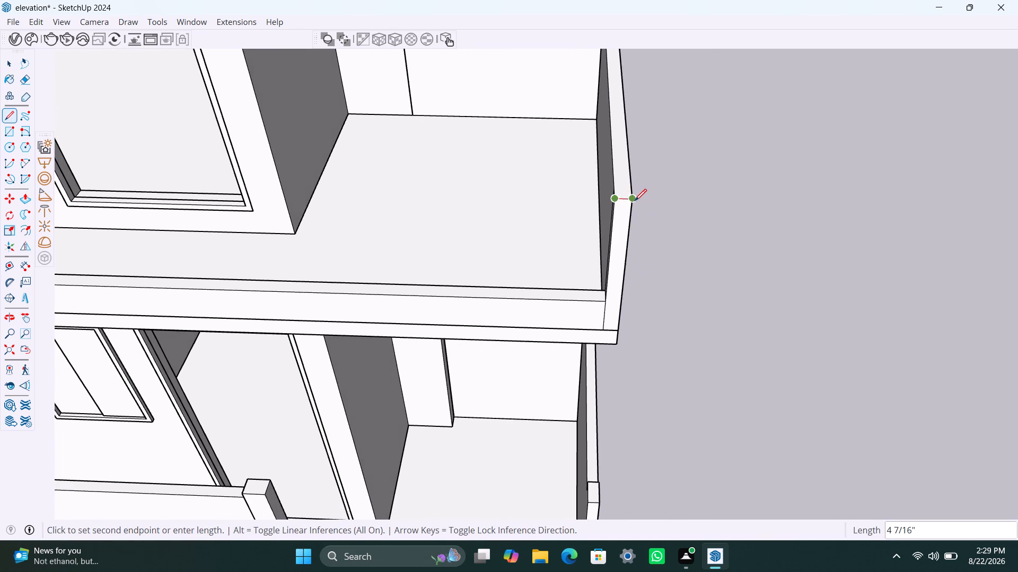
{"action": "left_click", "coordinate": [634, 201]}
{"action": "key", "text": "d"}
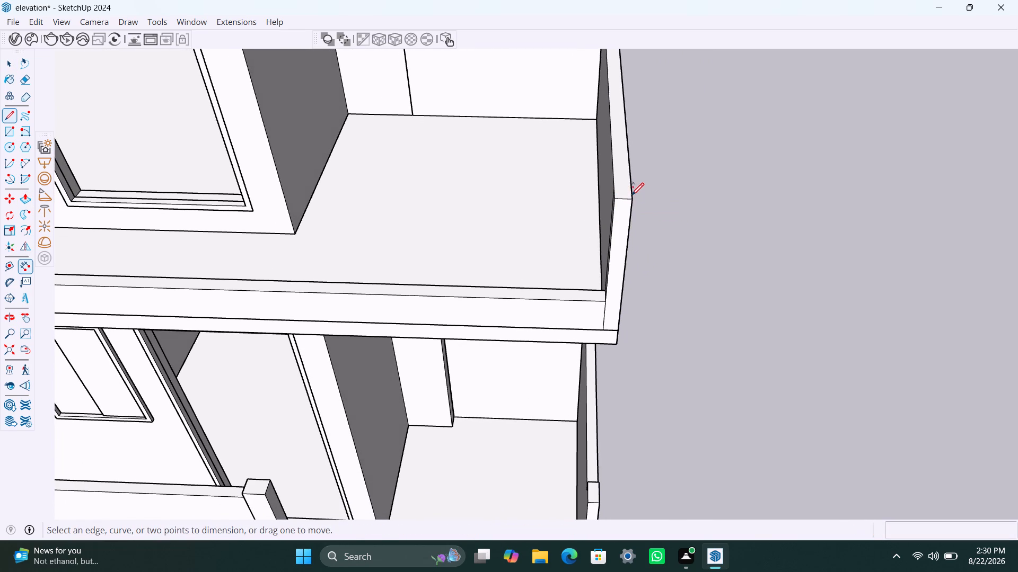
{"action": "left_click", "coordinate": [615, 196]}
{"action": "left_click", "coordinate": [632, 199]}
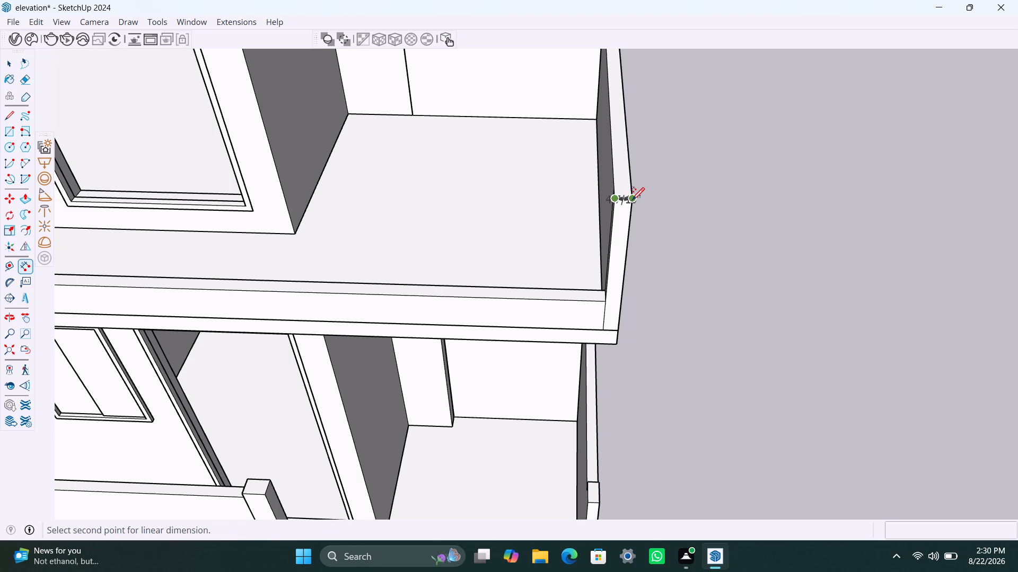
{"action": "key", "text": "Escape"}
{"action": "key", "text": "space"}
Extrude the inner face of the balcony's side wall above the open porch side 4.5" inward.
{"action": "middle_click_drag", "start_coordinate": [585, 208], "coordinate": [689, 201]}
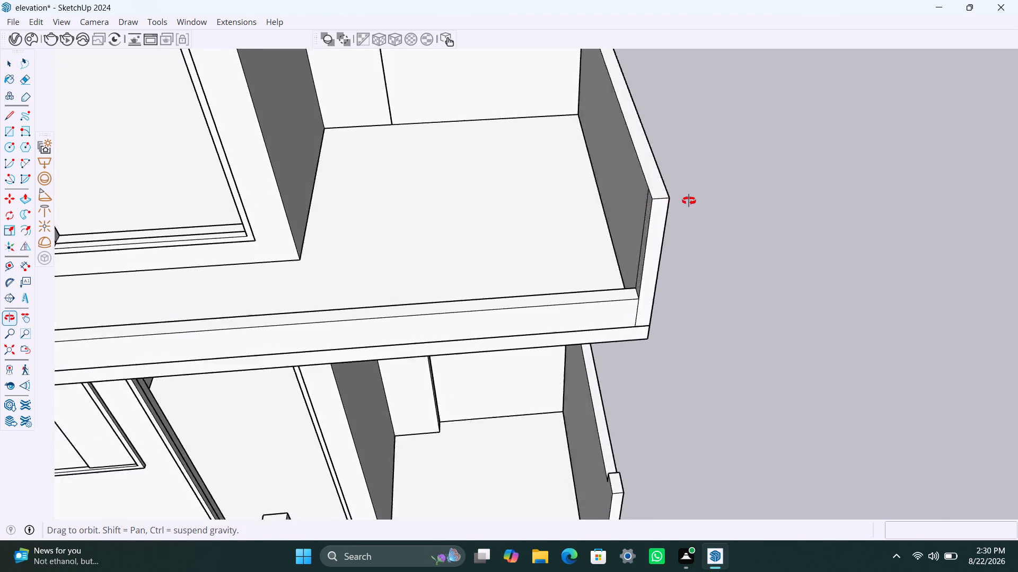
{"action": "middle_click_drag", "start_coordinate": [689, 201], "coordinate": [690, 200]}
{"action": "left_click", "coordinate": [655, 160]}
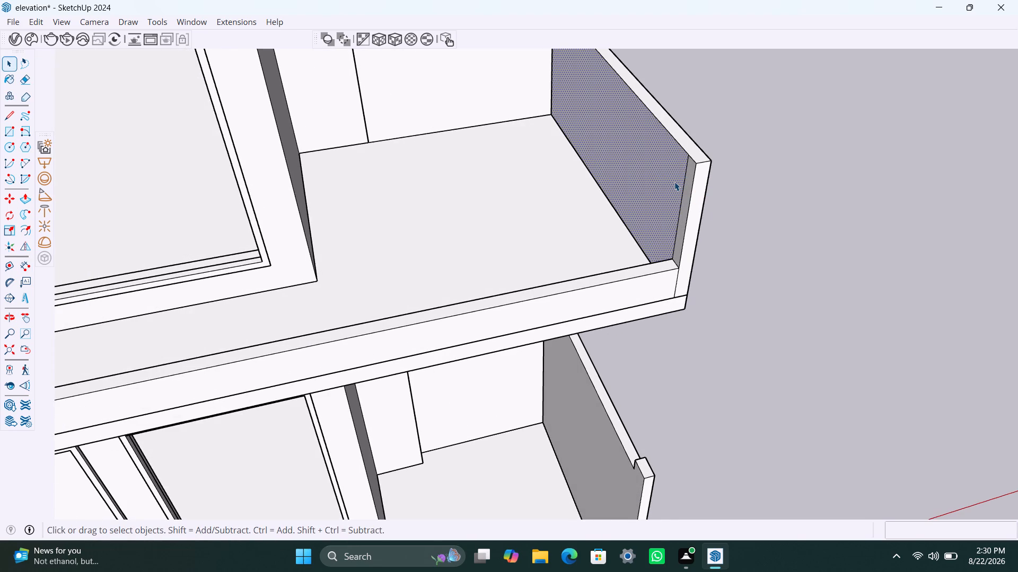
{"action": "key", "text": "p"}
{"action": "left_click", "coordinate": [674, 182]}
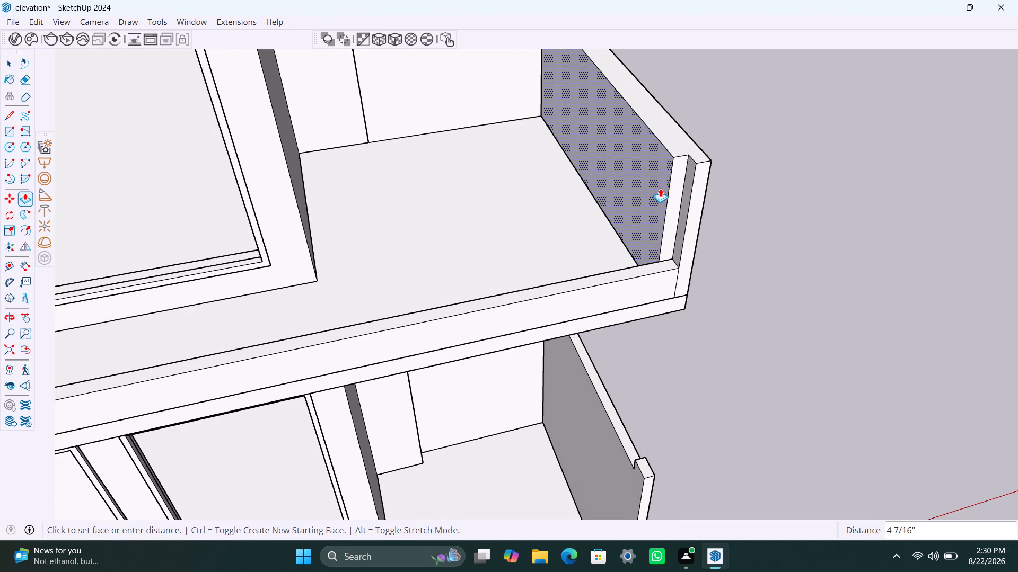
{"action": "type", "text": "4.5\""}
{"action": "key", "text": "Return"}
{"action": "key", "text": "space"}
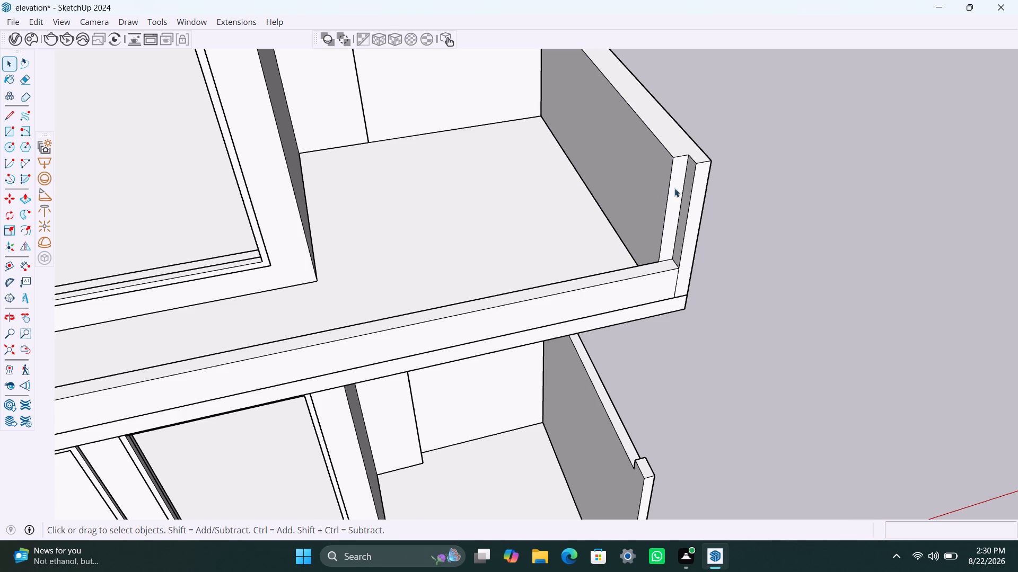
Push/Pull the narrow inner face at that balcony wall's front end flush with the thickened wall and delete the leftover face.
{"action": "left_click", "coordinate": [688, 185]}
{"action": "key", "text": "p"}
{"action": "left_click", "coordinate": [688, 185]}
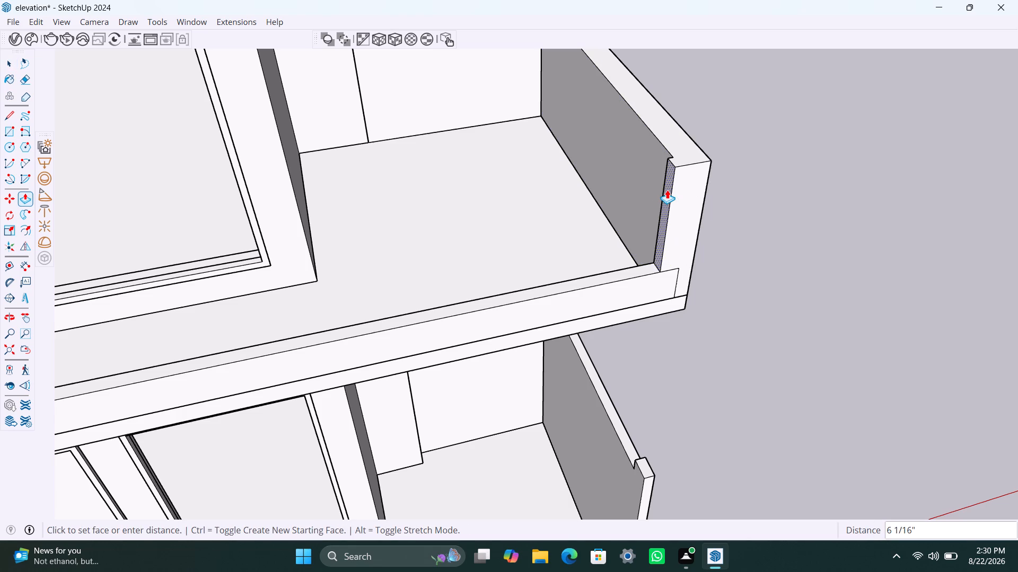
{"action": "left_click", "coordinate": [659, 158]}
{"action": "key", "text": "space"}
{"action": "scroll", "coordinate": [662, 208], "scroll_direction": "up", "scroll_amount": 4}
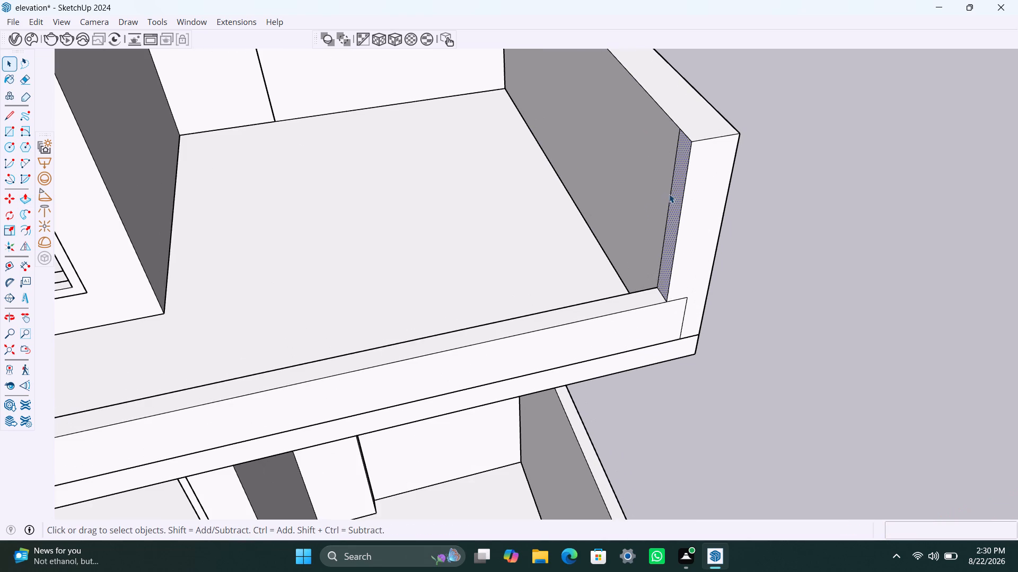
{"action": "left_click", "coordinate": [672, 190]}
{"action": "key", "text": "Delete"}
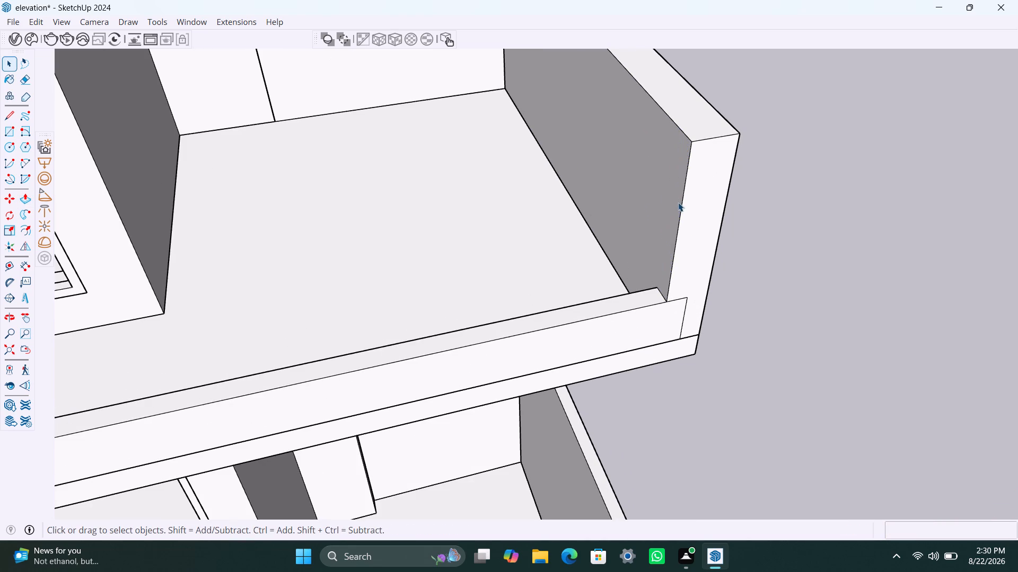
Examine the balcony and ground-floor porch side walls from several angles.
{"action": "scroll", "coordinate": [692, 197], "scroll_direction": "down", "scroll_amount": 5}
{"action": "middle_click_drag", "start_coordinate": [677, 215], "coordinate": [509, 223]}
{"action": "scroll", "coordinate": [585, 190], "scroll_direction": "down", "scroll_amount": 3}
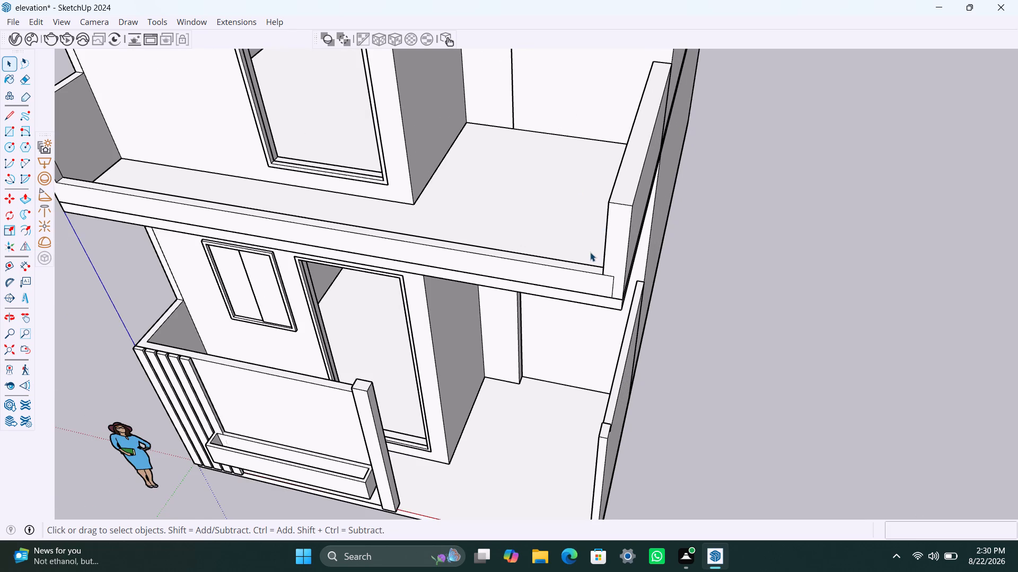
{"action": "middle_click_drag", "start_coordinate": [590, 252], "coordinate": [641, 247]}
{"action": "scroll", "coordinate": [642, 118], "scroll_direction": "down", "scroll_amount": 6}
{"action": "middle_click_drag", "start_coordinate": [642, 202], "coordinate": [619, 196]}
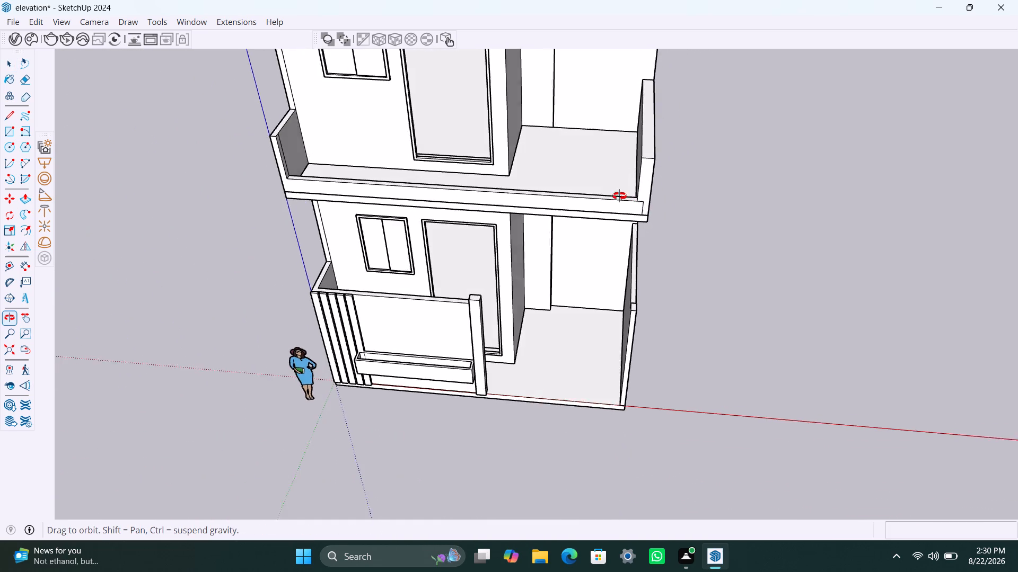
{"action": "middle_click_drag", "start_coordinate": [619, 196], "coordinate": [564, 191]}
{"action": "scroll", "coordinate": [667, 124], "scroll_direction": "up", "scroll_amount": 3}
{"action": "scroll", "coordinate": [627, 159], "scroll_direction": "up", "scroll_amount": 1}
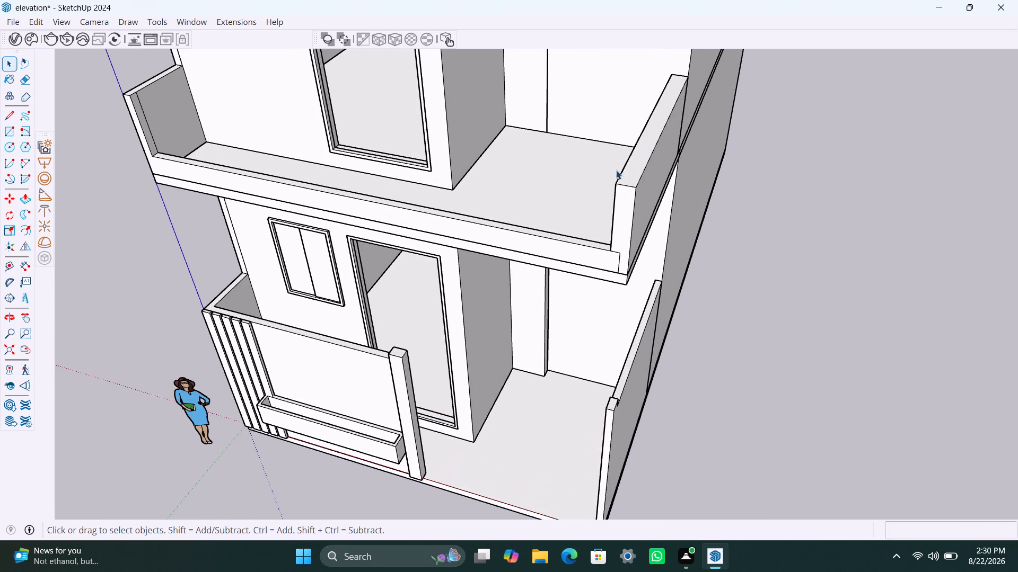
{"action": "middle_click_drag", "start_coordinate": [605, 177], "coordinate": [770, 182]}
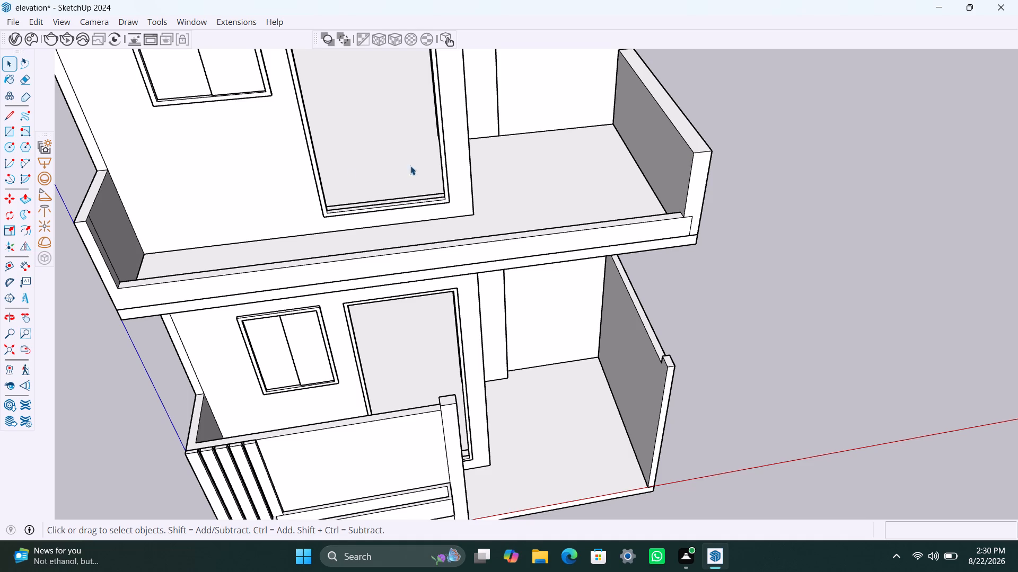
{"action": "middle_click_drag", "start_coordinate": [291, 199], "coordinate": [378, 157]}
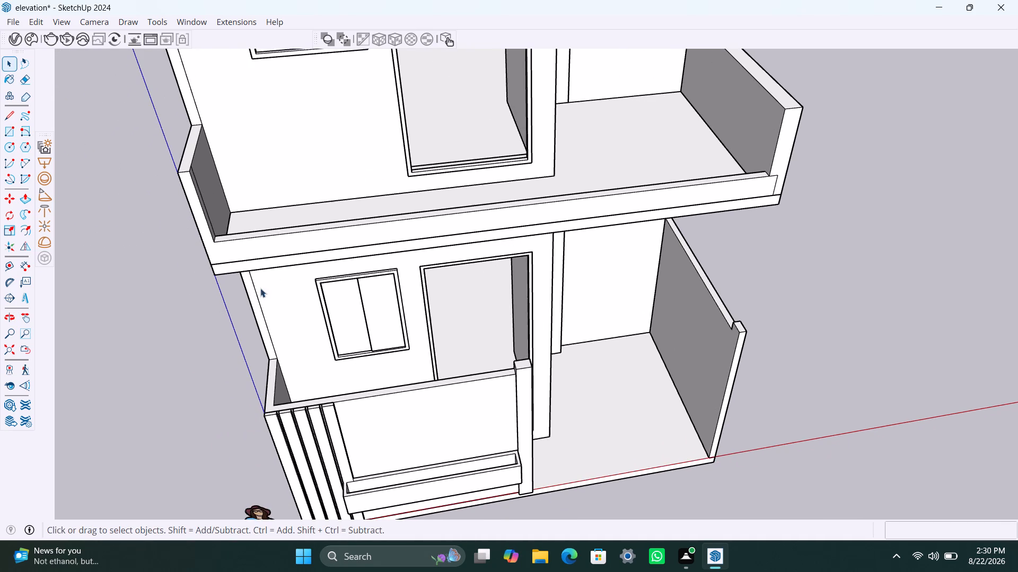
Extrude the inner face of the ground-floor porch side wall beside the vertical slats 4.5" inward.
{"action": "scroll", "coordinate": [270, 428], "scroll_direction": "up", "scroll_amount": 3}
{"action": "middle_click_drag", "start_coordinate": [287, 385], "coordinate": [219, 397]}
{"action": "scroll", "coordinate": [297, 347], "scroll_direction": "up", "scroll_amount": 5}
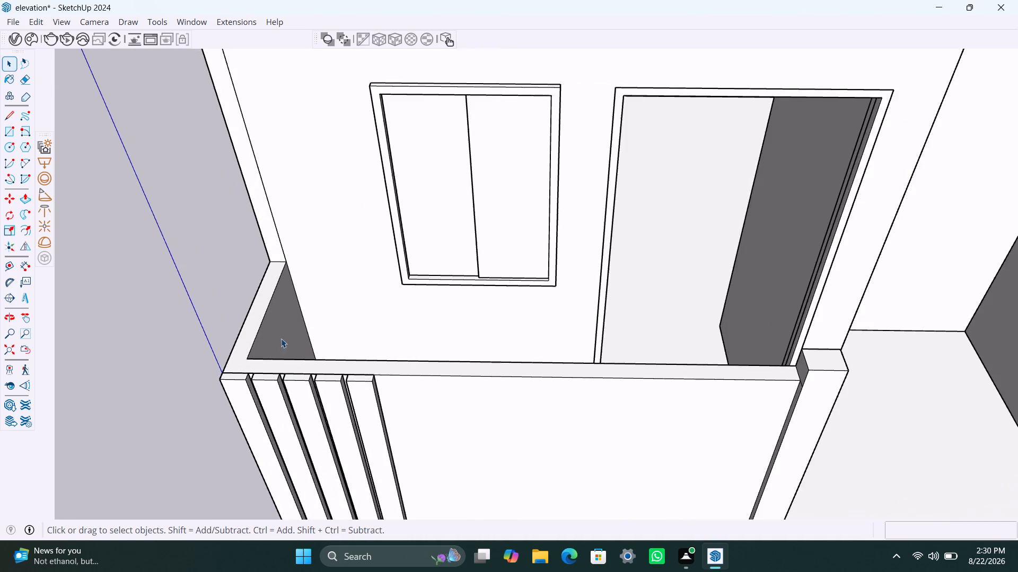
{"action": "scroll", "coordinate": [279, 338], "scroll_direction": "up", "scroll_amount": 3}
{"action": "left_click", "coordinate": [269, 336]}
{"action": "key", "text": "p"}
{"action": "left_click", "coordinate": [269, 336]}
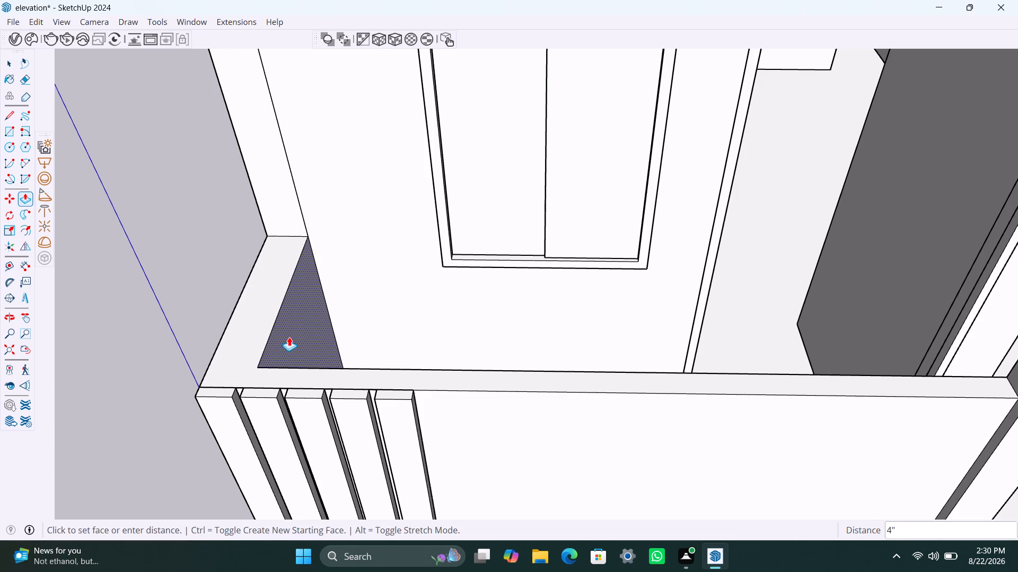
{"action": "key", "text": "4"}
{"action": "type", "text": ".5\""}
{"action": "key", "text": "Return"}
{"action": "key", "text": "space"}
Extrude the inner face of the balcony side wall above the vertical slats 4.5" inward.
{"action": "scroll", "coordinate": [287, 245], "scroll_direction": "down", "scroll_amount": 10}
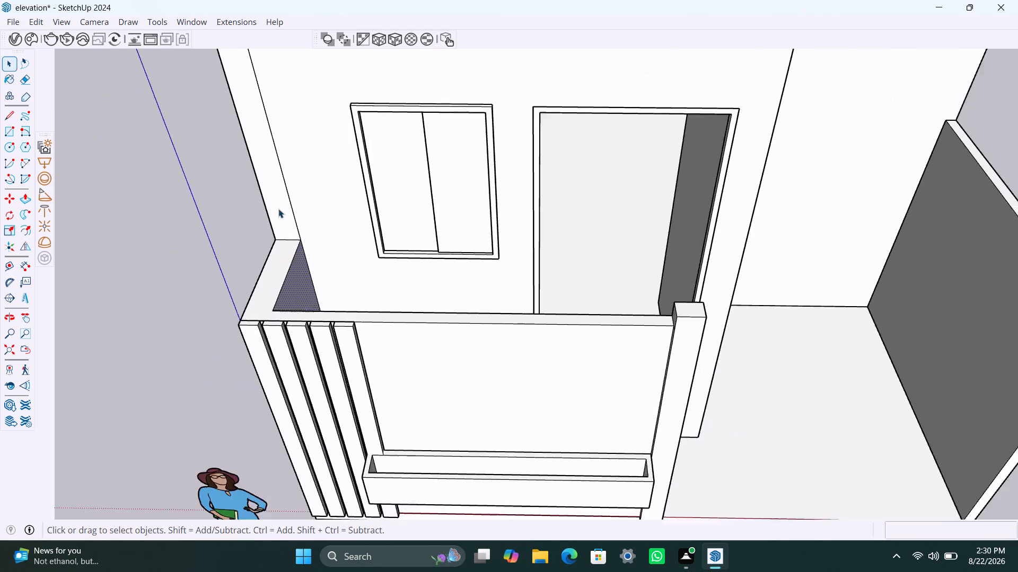
{"action": "scroll", "coordinate": [278, 209], "scroll_direction": "down", "scroll_amount": 11}
{"action": "scroll", "coordinate": [254, 100], "scroll_direction": "up", "scroll_amount": 4}
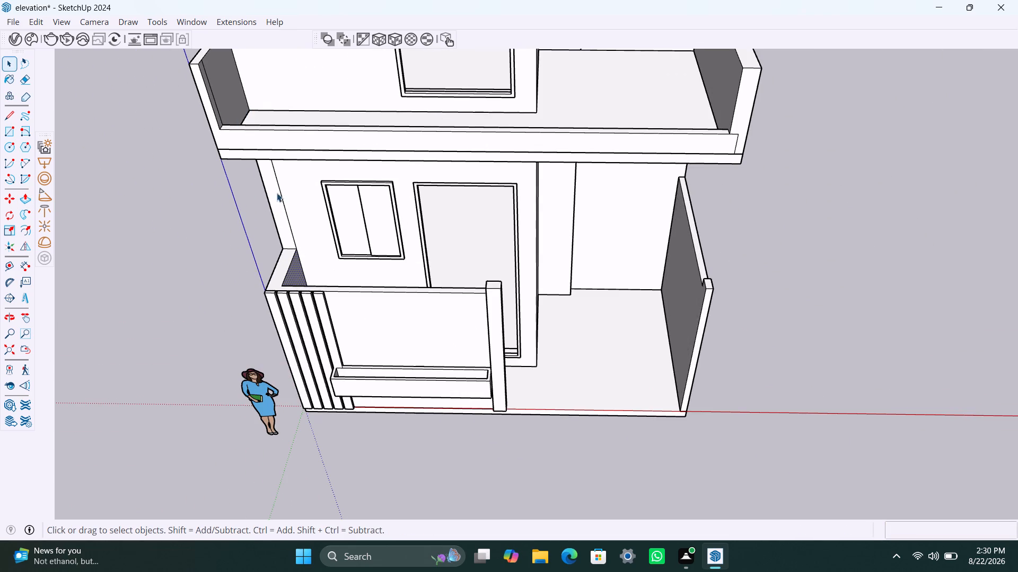
{"action": "left_click", "coordinate": [219, 91]}
{"action": "key", "text": "p"}
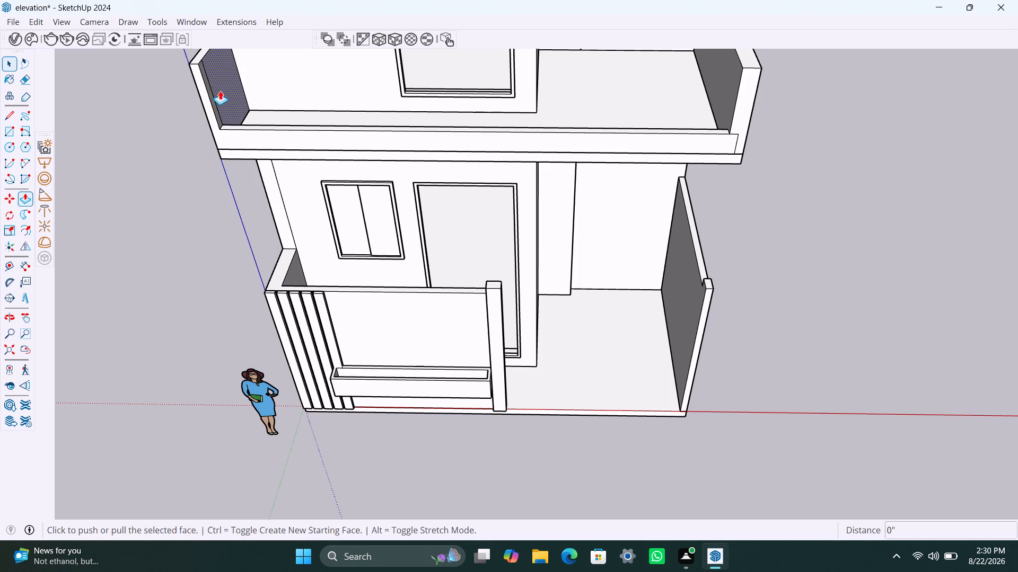
{"action": "left_click", "coordinate": [220, 91]}
{"action": "type", "text": "4.5\""}
{"action": "key", "text": "Return"}
{"action": "key", "text": "space"}
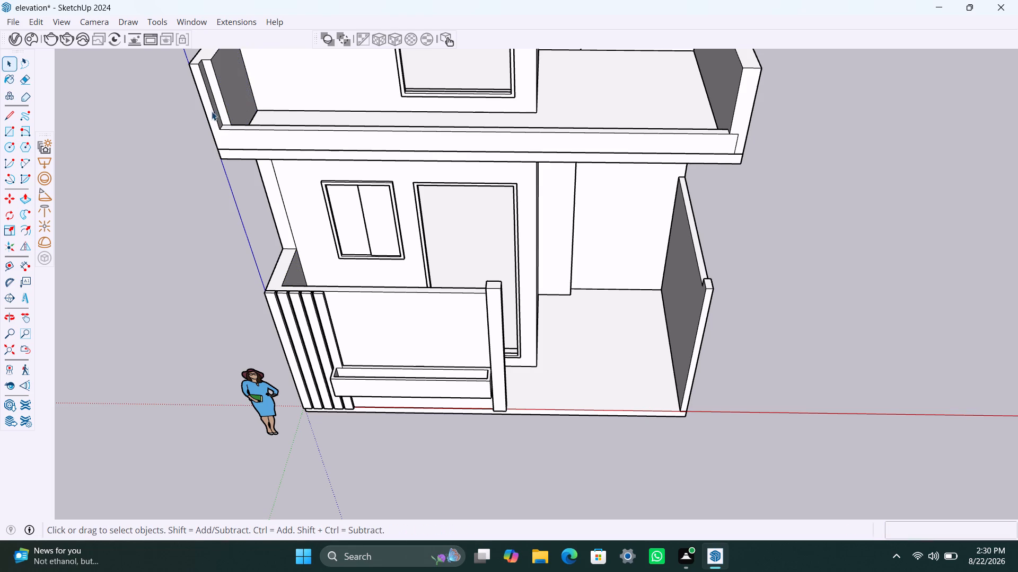
Push/Pull the narrow front-end face of the slat-side balcony wall 4.5" flush with its inner face and delete the leftover face.
{"action": "left_click", "coordinate": [215, 98]}
{"action": "scroll", "coordinate": [215, 98], "scroll_direction": "up", "scroll_amount": 6}
{"action": "left_click", "coordinate": [209, 100]}
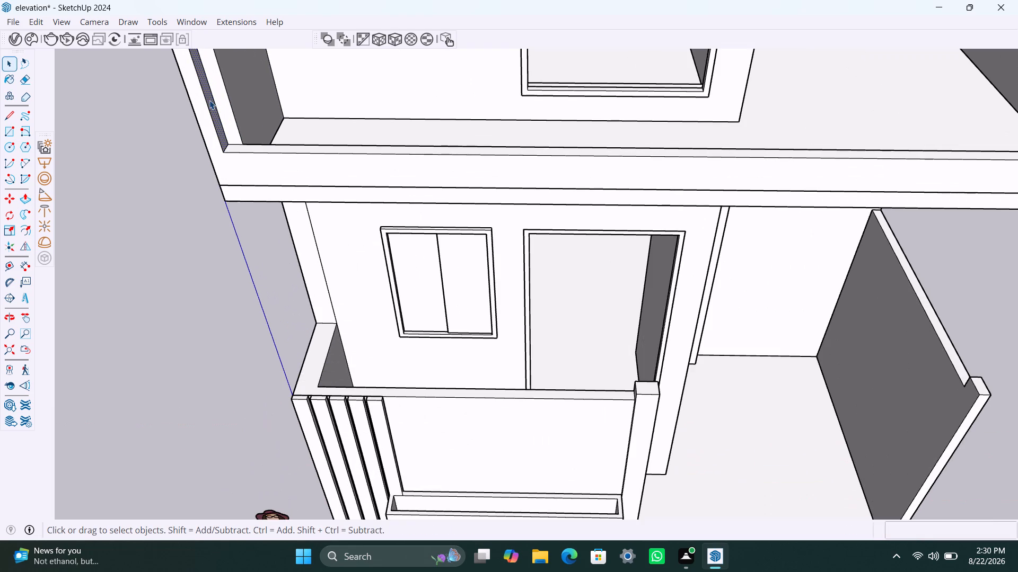
{"action": "key", "text": "p"}
{"action": "left_click", "coordinate": [209, 100]}
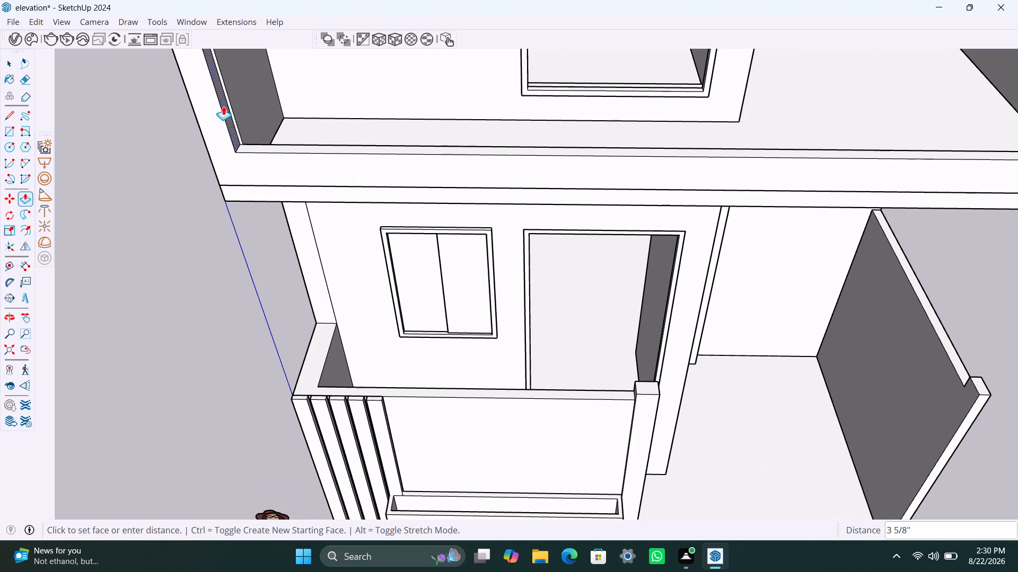
{"action": "scroll", "coordinate": [223, 106], "scroll_direction": "down", "scroll_amount": 2}
{"action": "middle_click_drag", "start_coordinate": [224, 105], "coordinate": [179, 249]}
{"action": "left_click", "coordinate": [182, 176]}
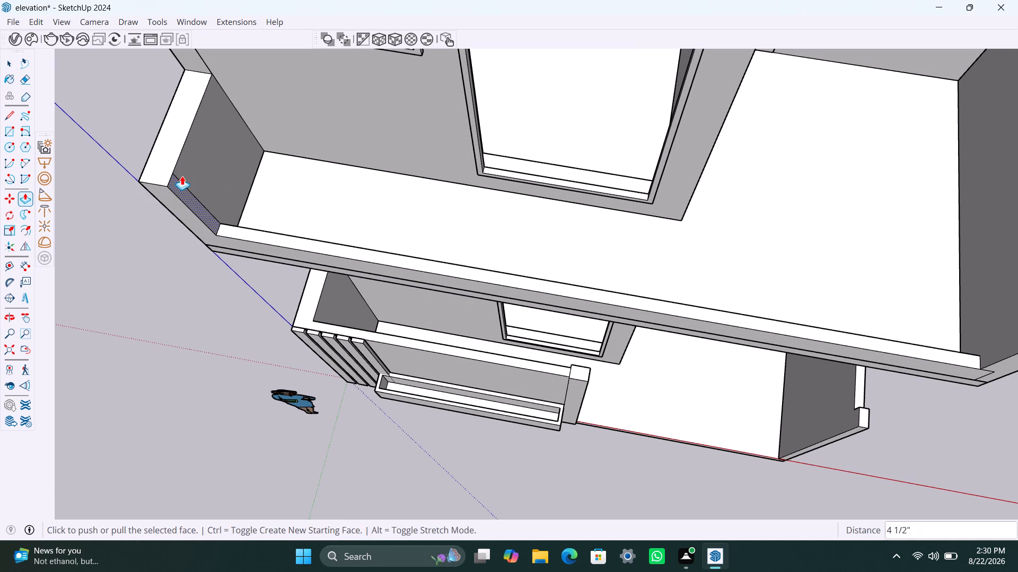
{"action": "key", "text": "space"}
{"action": "left_click", "coordinate": [186, 187]}
{"action": "key", "text": "Delete"}
Examine both balcony side walls and the porch from several angles.
{"action": "scroll", "coordinate": [196, 188], "scroll_direction": "down", "scroll_amount": 2}
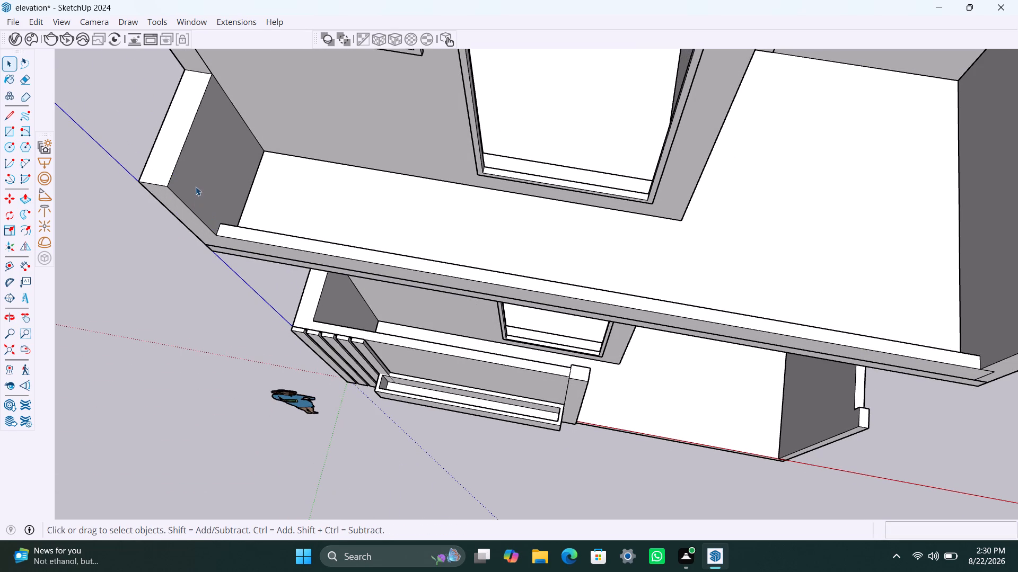
{"action": "scroll", "coordinate": [196, 186], "scroll_direction": "down", "scroll_amount": 9}
{"action": "middle_click_drag", "start_coordinate": [246, 201], "coordinate": [297, 92]}
{"action": "scroll", "coordinate": [199, 183], "scroll_direction": "up", "scroll_amount": 3}
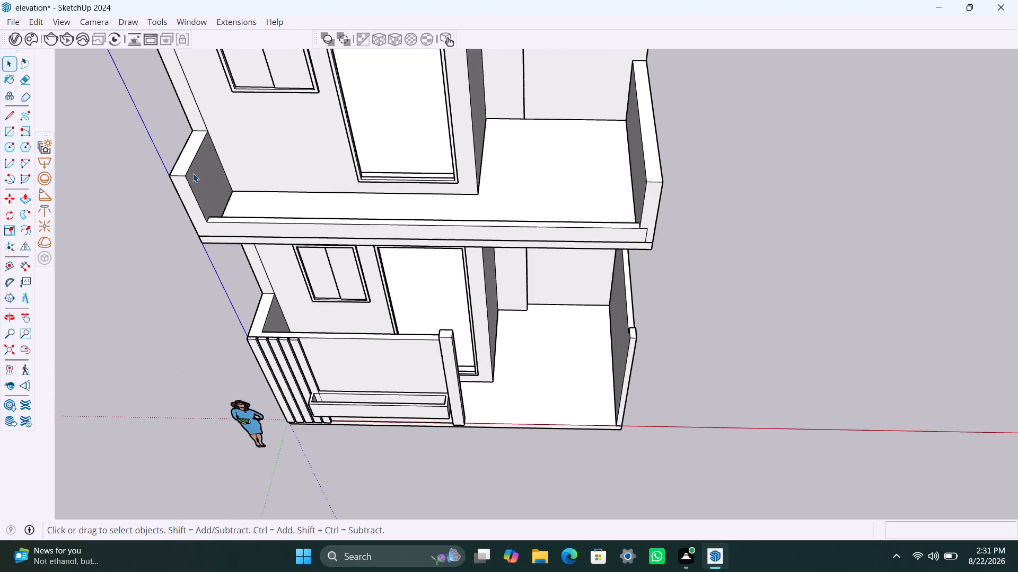
{"action": "middle_click_drag", "start_coordinate": [193, 174], "coordinate": [182, 168]}
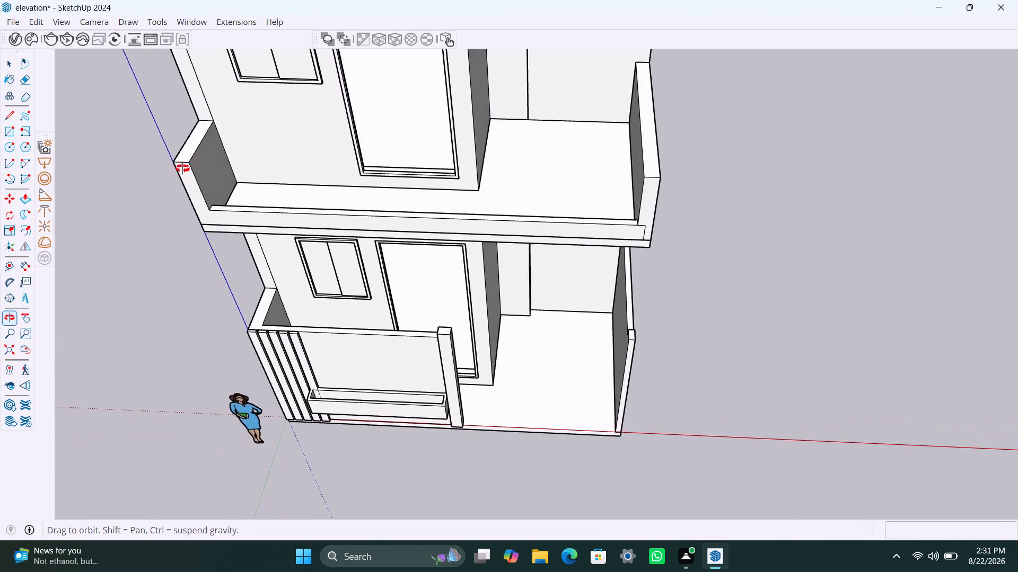
{"action": "middle_click_drag", "start_coordinate": [182, 168], "coordinate": [136, 181]}
{"action": "scroll", "coordinate": [163, 152], "scroll_direction": "down", "scroll_amount": 4}
{"action": "scroll", "coordinate": [190, 142], "scroll_direction": "up", "scroll_amount": 3}
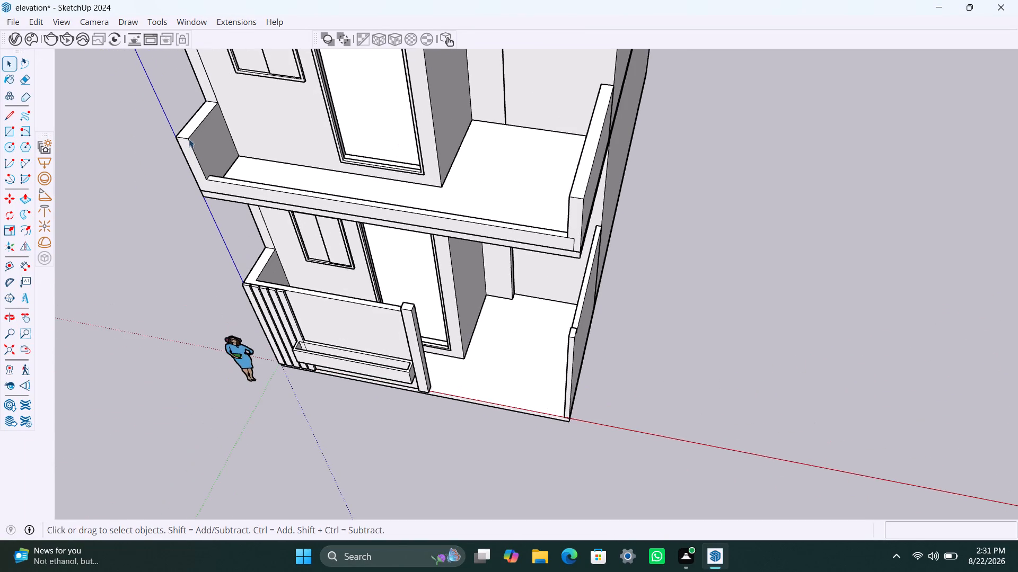
{"action": "middle_click_drag", "start_coordinate": [187, 138], "coordinate": [222, 150]}
{"action": "scroll", "coordinate": [163, 169], "scroll_direction": "up", "scroll_amount": 7}
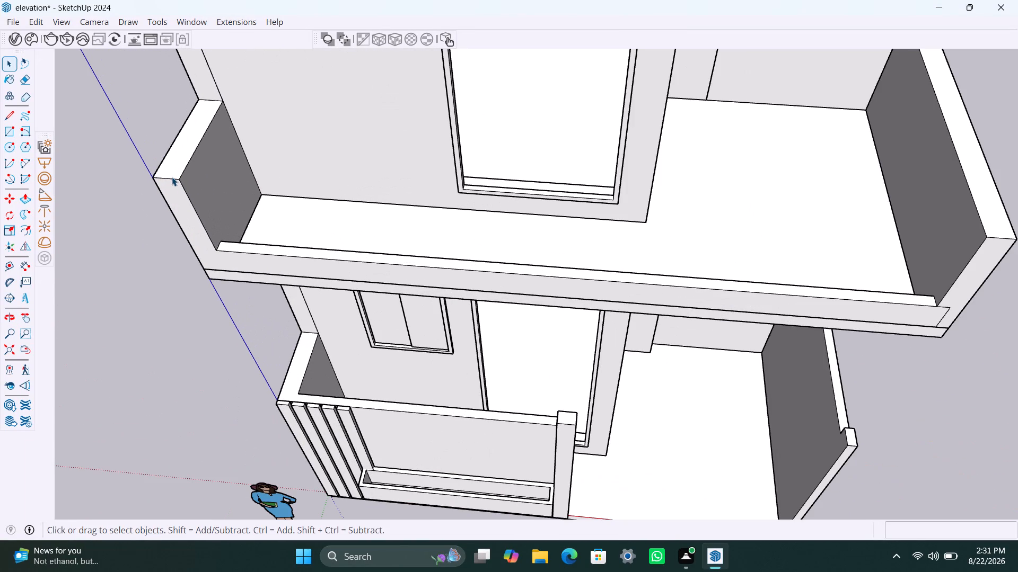
Copy the front top edge of the slat-side balcony wall 9" back along the wall's top face.
{"action": "left_click", "coordinate": [172, 177]}
{"action": "double_click", "coordinate": [172, 178]}
{"action": "left_click", "coordinate": [172, 178]}
{"action": "triple_click", "coordinate": [172, 178]}
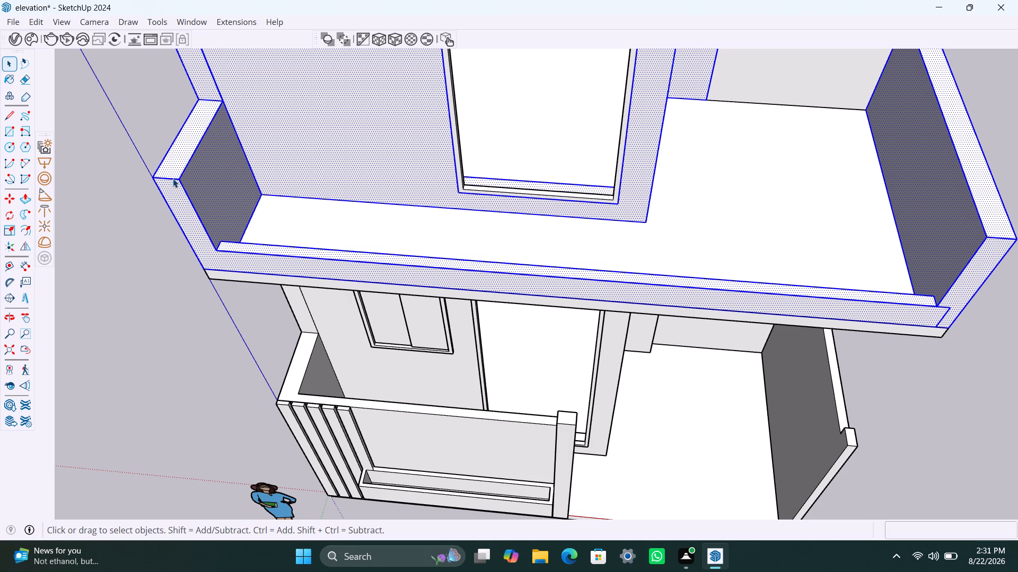
{"action": "left_click", "coordinate": [173, 178]}
{"action": "left_click", "coordinate": [135, 189]}
{"action": "left_click", "coordinate": [155, 177]}
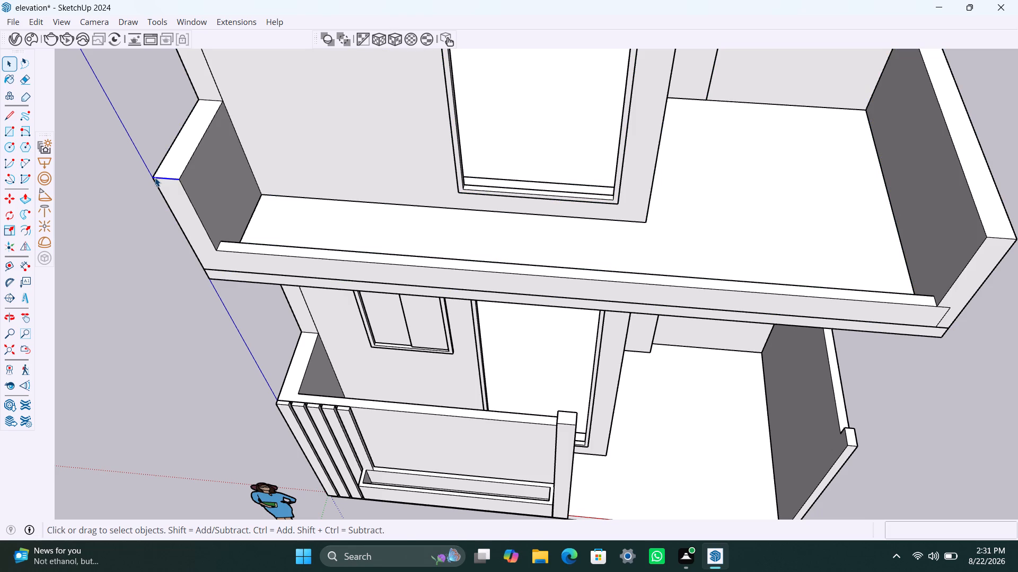
{"action": "key", "text": "m"}
{"action": "left_click", "coordinate": [155, 177]}
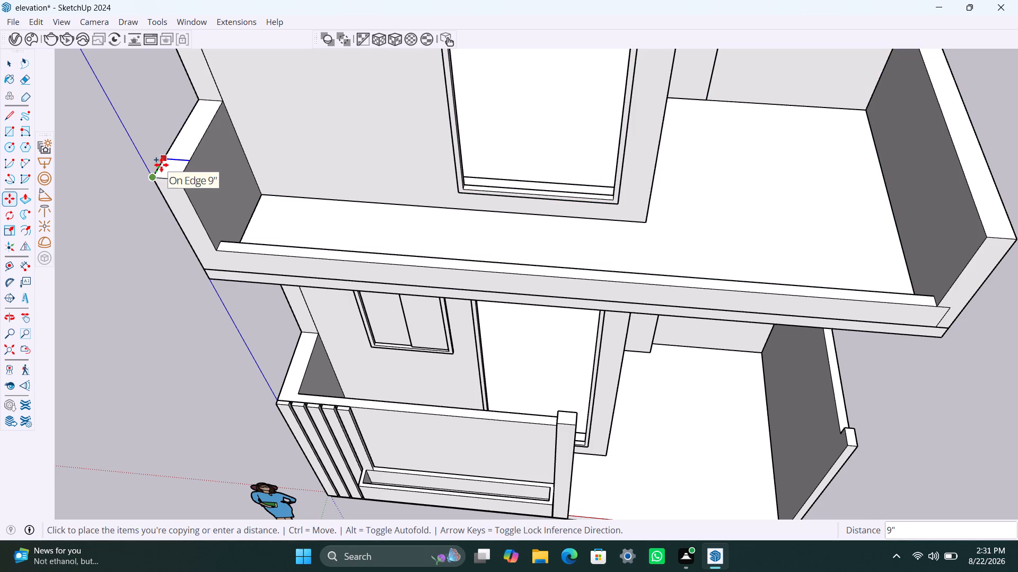
{"action": "type", "text": "9\""}
{"action": "key", "text": "Return"}
{"action": "key", "text": "space"}
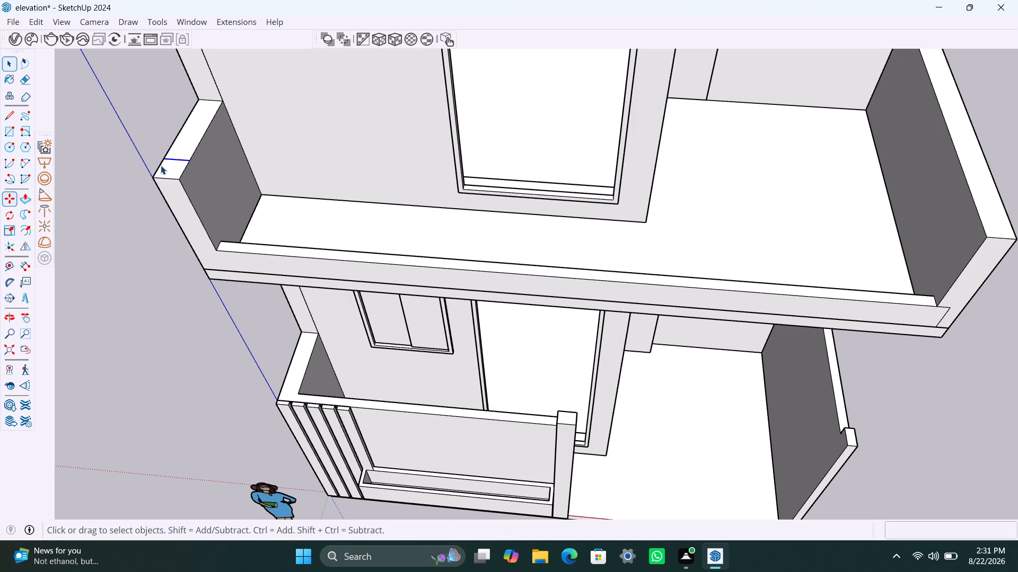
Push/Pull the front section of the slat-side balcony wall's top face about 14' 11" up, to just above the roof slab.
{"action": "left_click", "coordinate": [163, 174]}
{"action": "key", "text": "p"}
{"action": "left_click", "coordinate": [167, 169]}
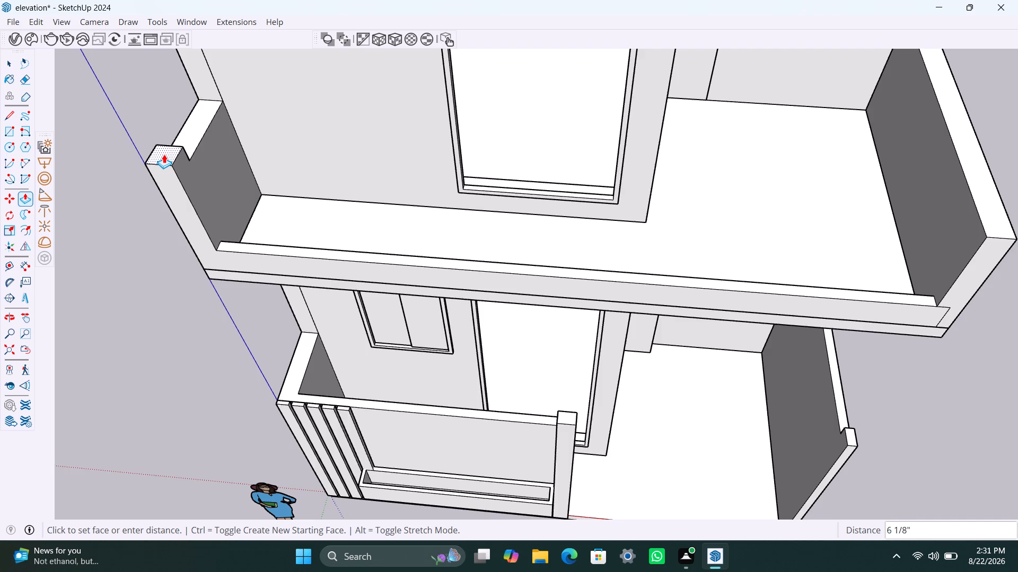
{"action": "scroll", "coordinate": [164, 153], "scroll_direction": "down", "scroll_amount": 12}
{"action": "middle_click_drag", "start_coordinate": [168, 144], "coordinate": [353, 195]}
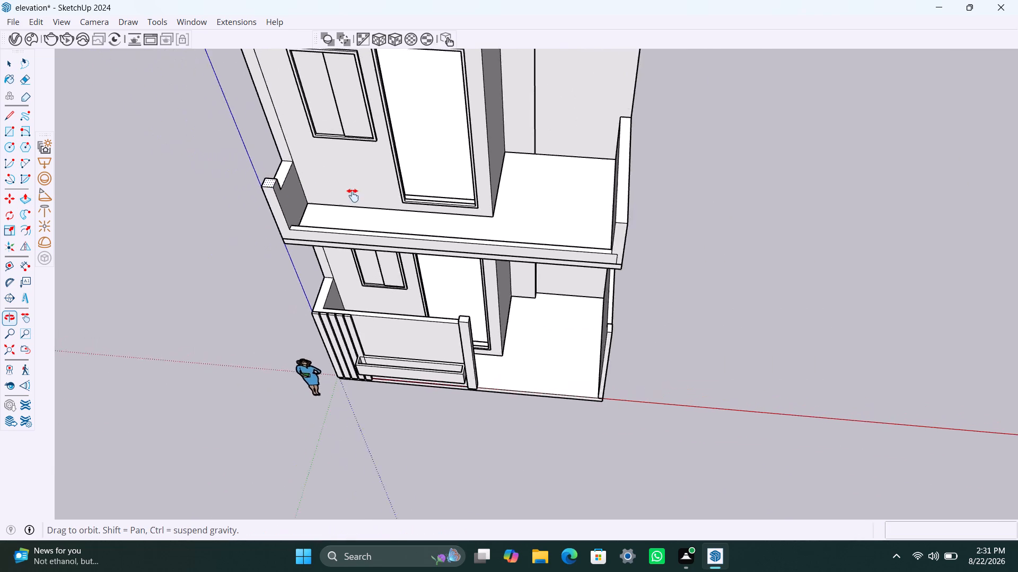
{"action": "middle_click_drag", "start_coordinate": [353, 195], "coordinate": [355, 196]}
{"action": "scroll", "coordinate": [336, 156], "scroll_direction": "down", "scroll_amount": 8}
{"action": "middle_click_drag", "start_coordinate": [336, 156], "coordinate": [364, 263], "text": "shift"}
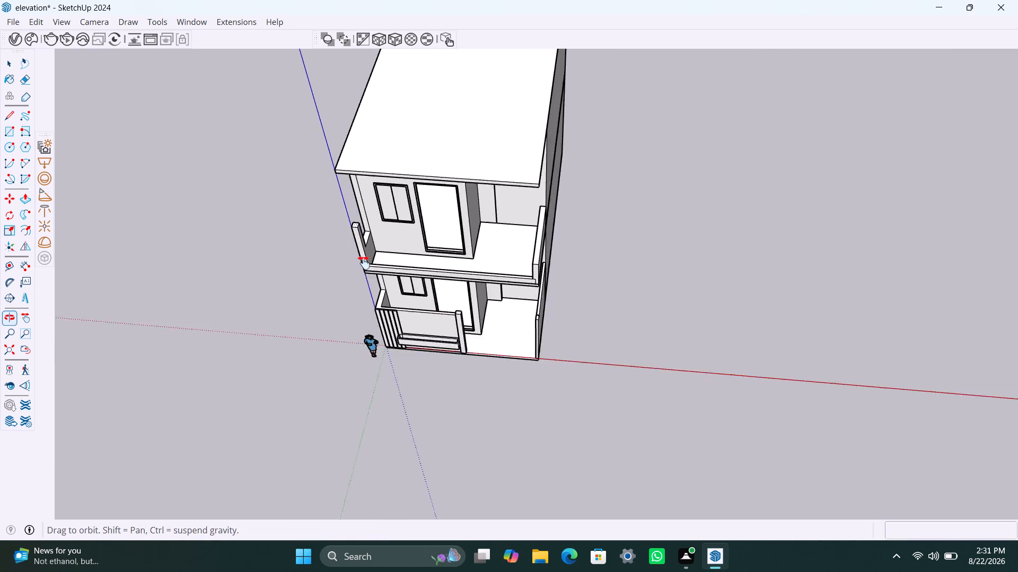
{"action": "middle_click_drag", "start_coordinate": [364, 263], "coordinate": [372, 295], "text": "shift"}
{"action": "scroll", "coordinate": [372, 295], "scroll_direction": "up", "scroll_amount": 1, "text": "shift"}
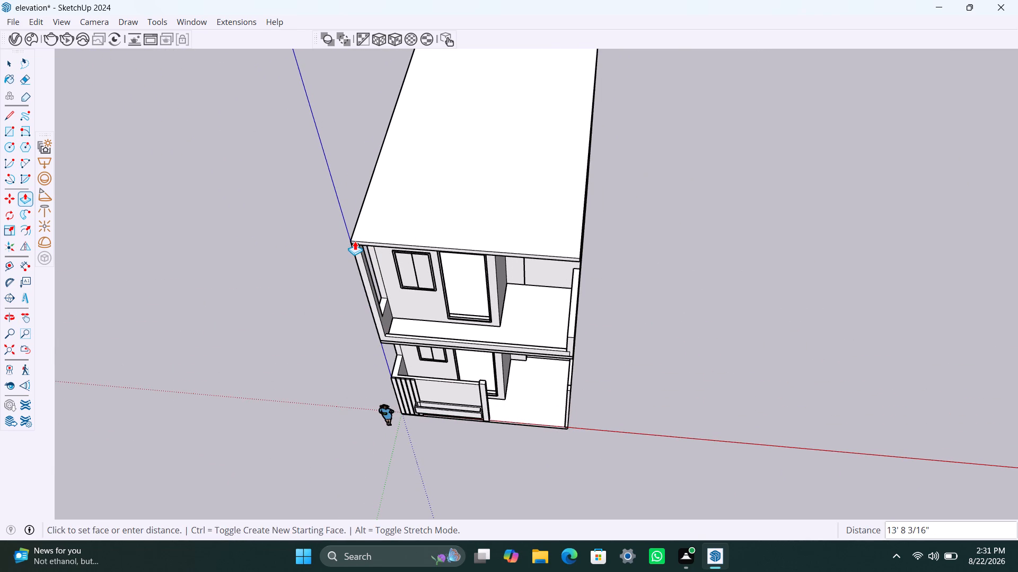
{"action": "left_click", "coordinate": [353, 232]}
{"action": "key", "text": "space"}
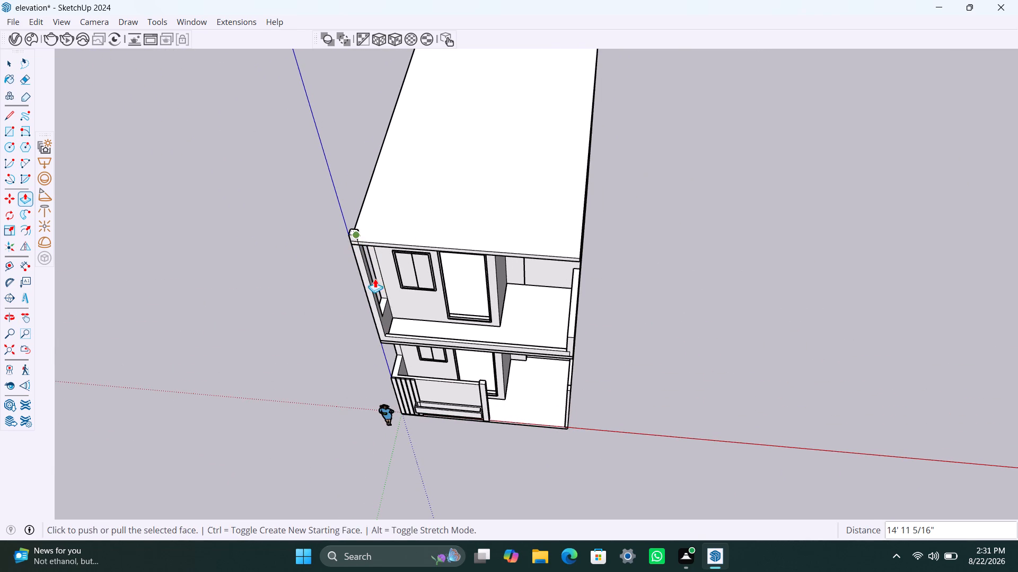
Undo the upward extrusion, the copied top edge and the preceding leftover-face deletion on the slat-side balcony wall.
{"action": "scroll", "coordinate": [355, 273], "scroll_direction": "down", "scroll_amount": 3}
{"action": "middle_click_drag", "start_coordinate": [350, 271], "coordinate": [241, 261]}
{"action": "scroll", "coordinate": [418, 263], "scroll_direction": "up", "scroll_amount": 3}
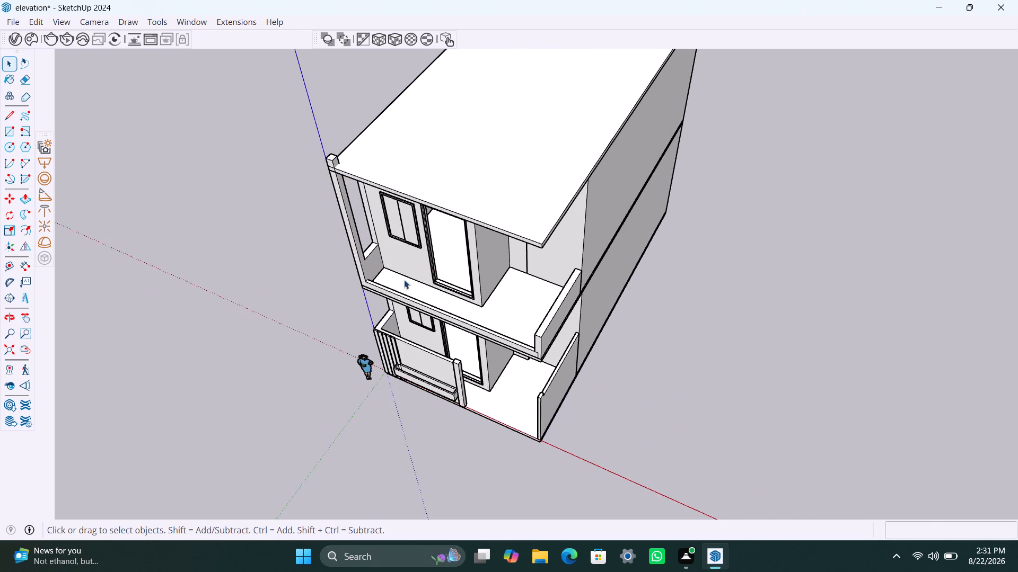
{"action": "middle_click_drag", "start_coordinate": [415, 283], "coordinate": [506, 278]}
{"action": "scroll", "coordinate": [563, 330], "scroll_direction": "up", "scroll_amount": 3}
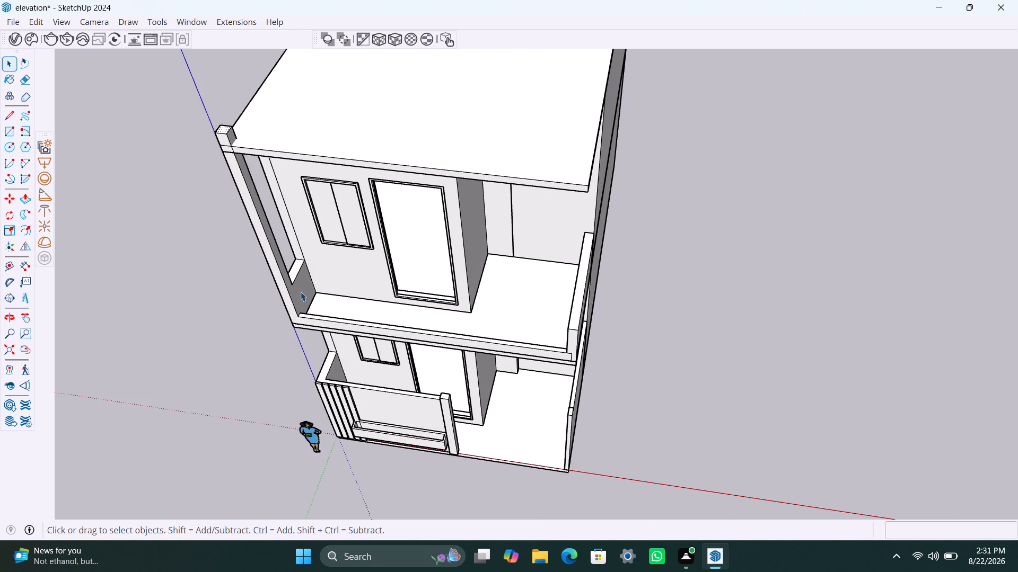
{"action": "scroll", "coordinate": [301, 292], "scroll_direction": "up", "scroll_amount": 4}
{"action": "middle_click_drag", "start_coordinate": [307, 288], "coordinate": [271, 299]}
{"action": "key", "text": "ctrl+z"}
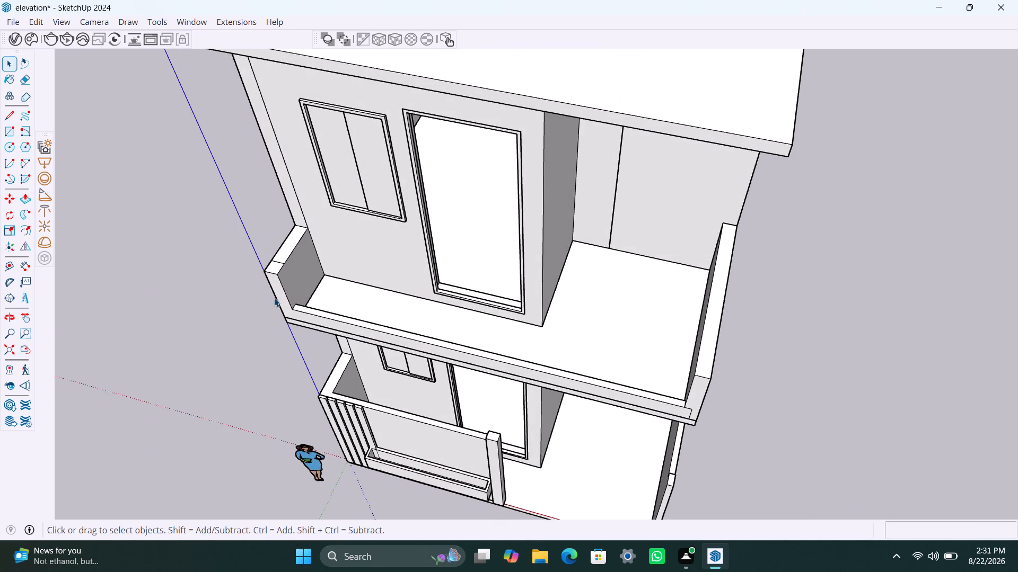
{"action": "key", "text": "ctrl+z"}
{"action": "key", "text": "ctrl+z"}
Copy the vertical edge near the front of the slat-side balcony wall's inner face.
{"action": "scroll", "coordinate": [291, 287], "scroll_direction": "up", "scroll_amount": 6}
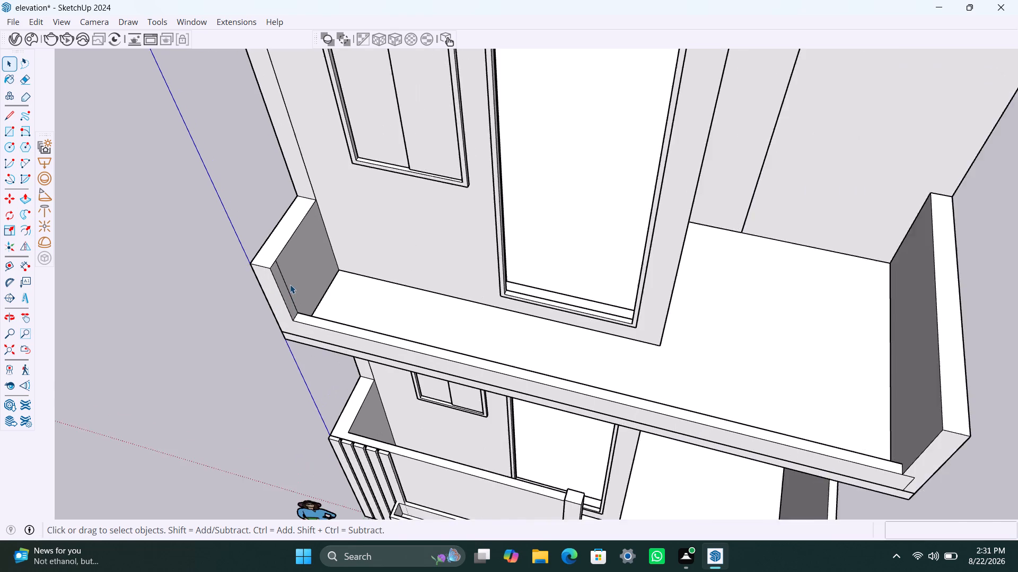
{"action": "scroll", "coordinate": [290, 284], "scroll_direction": "up", "scroll_amount": 2}
{"action": "left_click", "coordinate": [287, 289]}
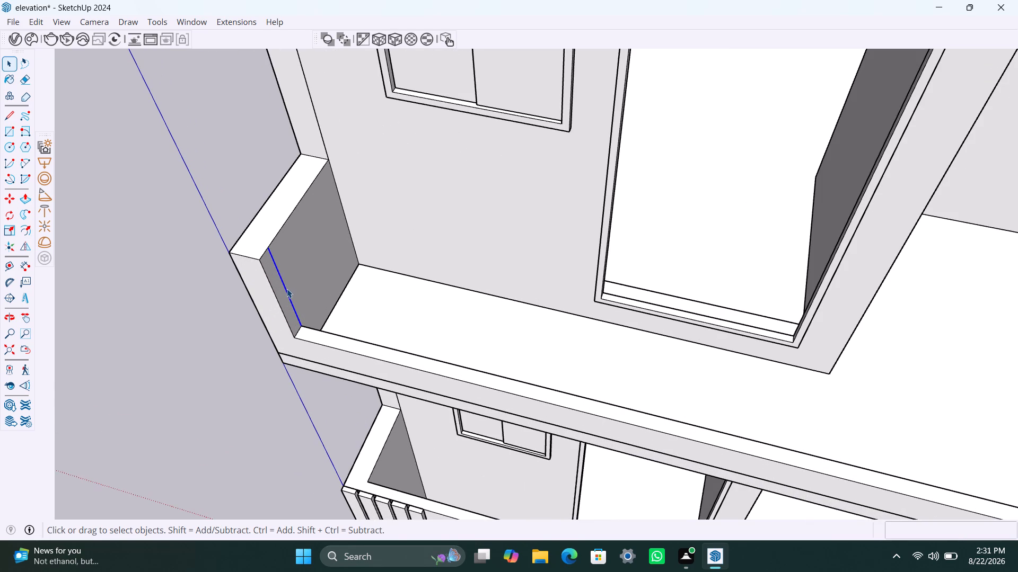
{"action": "key", "text": "m"}
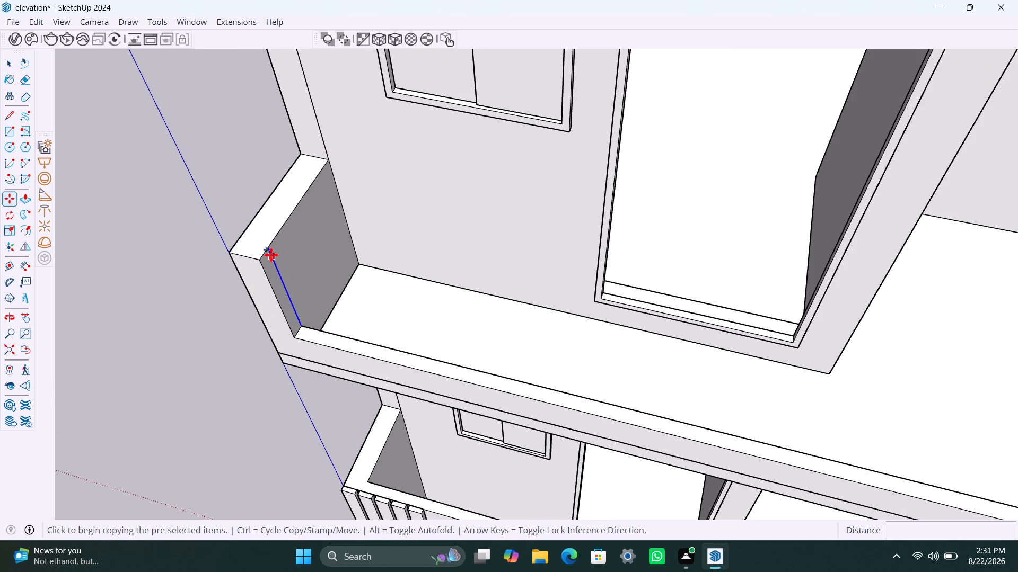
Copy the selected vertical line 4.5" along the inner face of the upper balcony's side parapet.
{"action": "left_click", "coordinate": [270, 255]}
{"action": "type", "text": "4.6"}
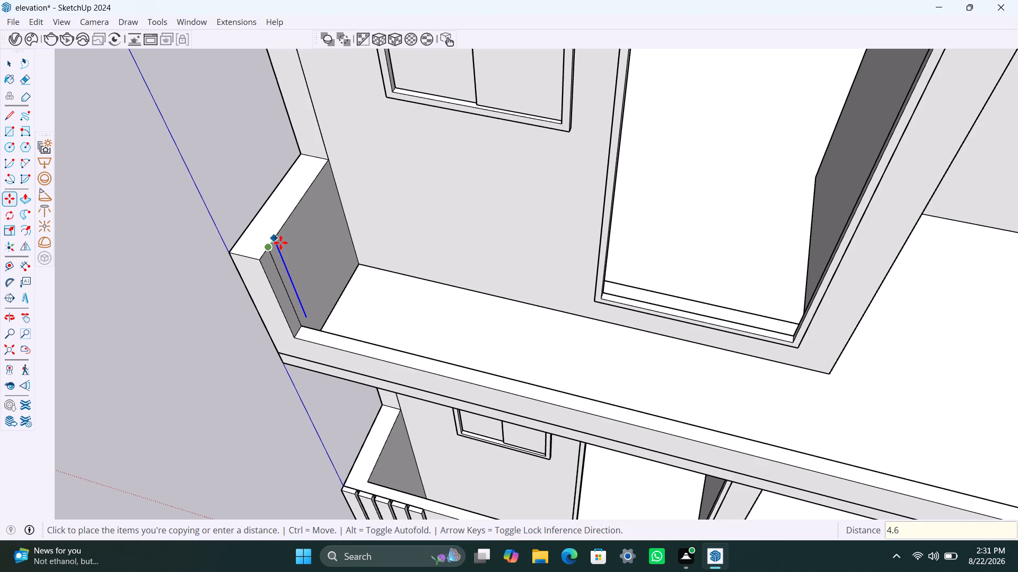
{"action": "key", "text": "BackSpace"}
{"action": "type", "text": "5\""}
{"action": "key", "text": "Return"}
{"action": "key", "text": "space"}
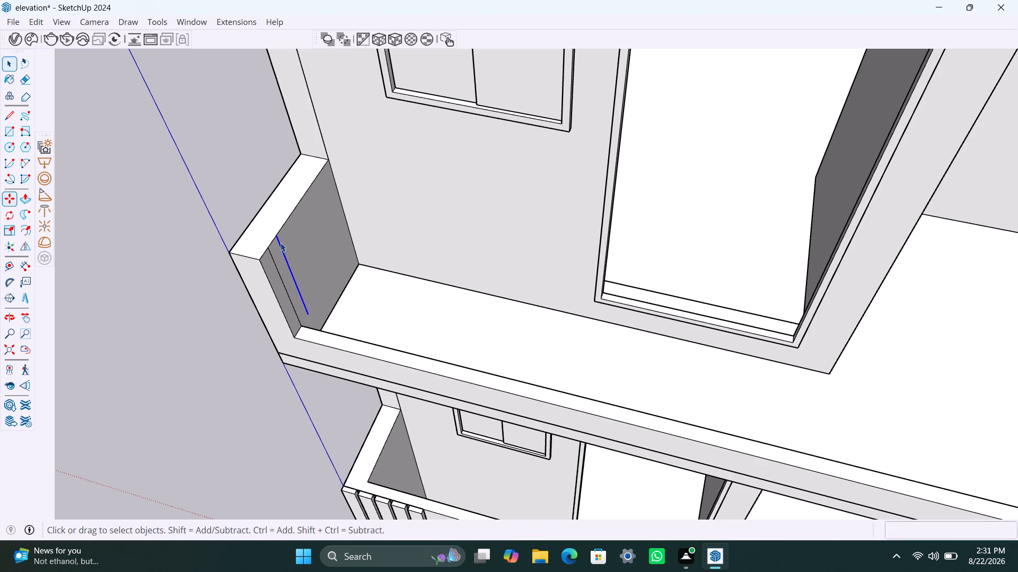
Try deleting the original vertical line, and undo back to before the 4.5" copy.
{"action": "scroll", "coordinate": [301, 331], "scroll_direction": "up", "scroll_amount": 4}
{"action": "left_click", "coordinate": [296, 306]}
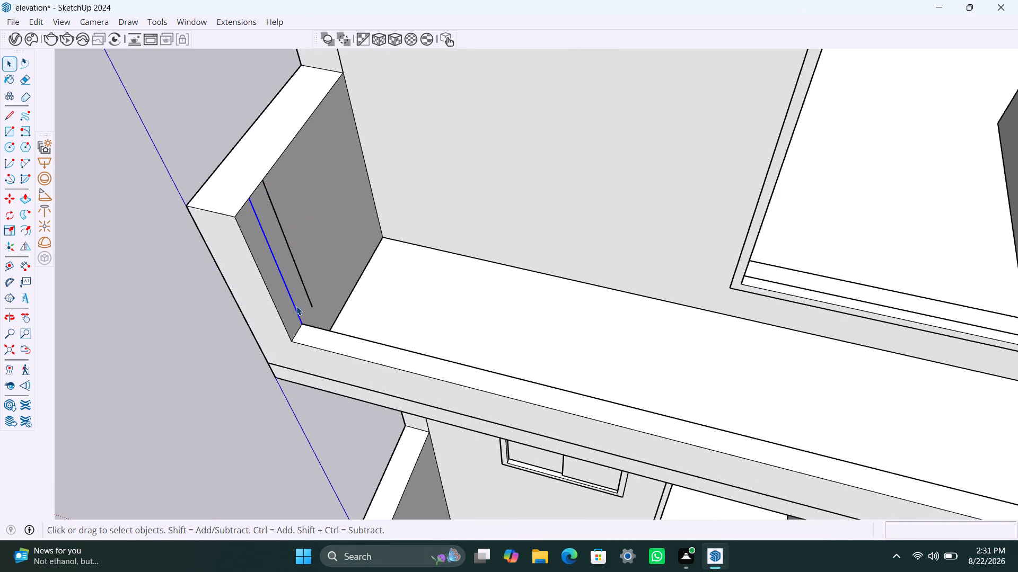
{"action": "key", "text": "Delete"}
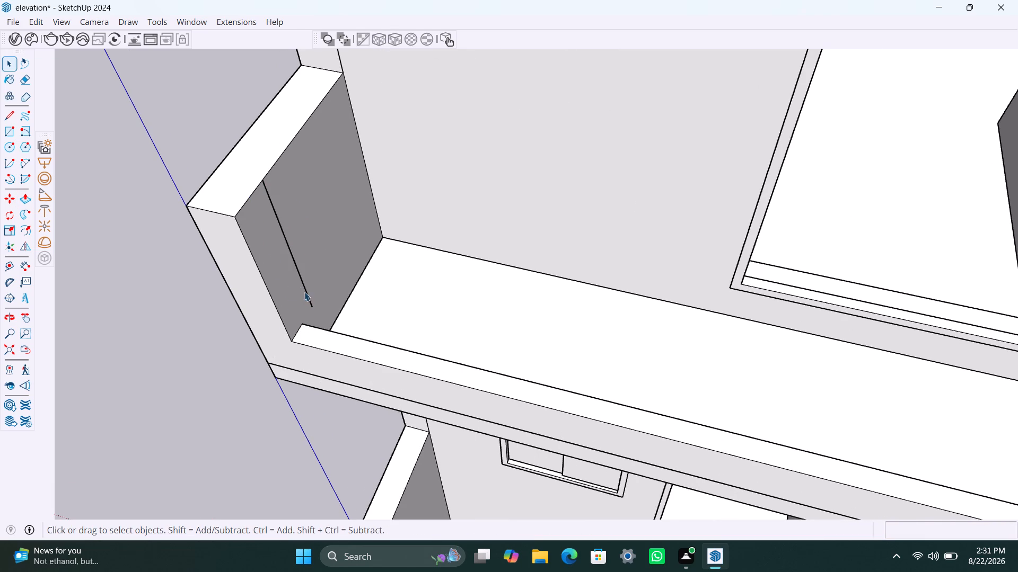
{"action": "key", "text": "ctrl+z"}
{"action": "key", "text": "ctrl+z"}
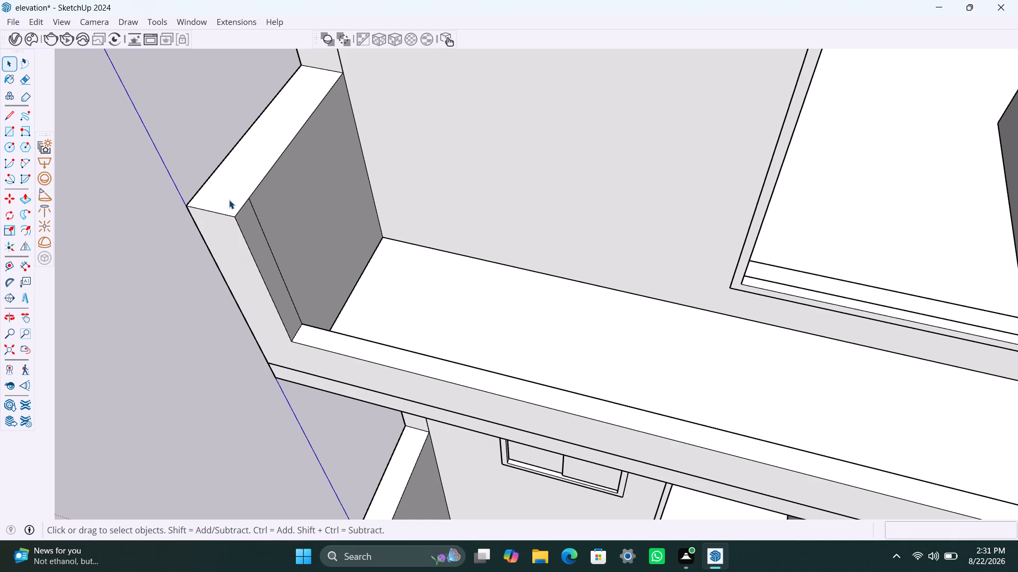
Copy the front edge of the side parapet's top face 9" back along the parapet.
{"action": "key", "text": "l"}
{"action": "key", "text": "space"}
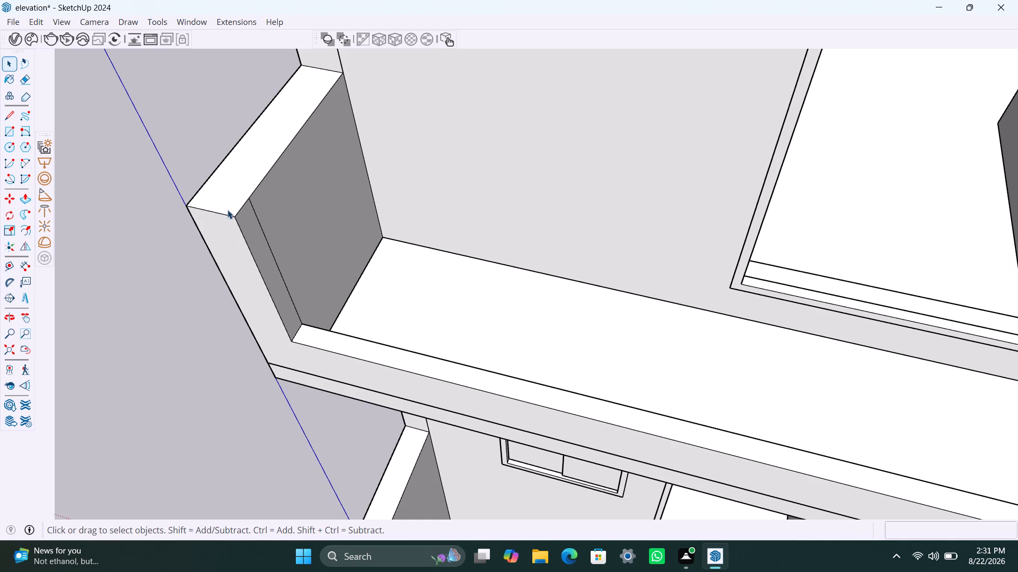
{"action": "left_click", "coordinate": [227, 214]}
{"action": "key", "text": "m"}
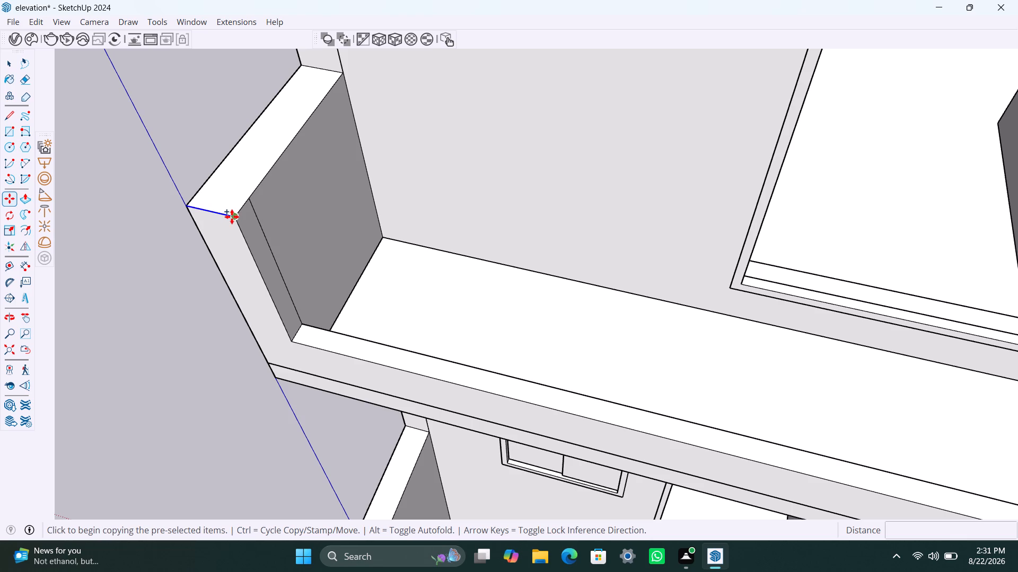
{"action": "left_click", "coordinate": [235, 218]}
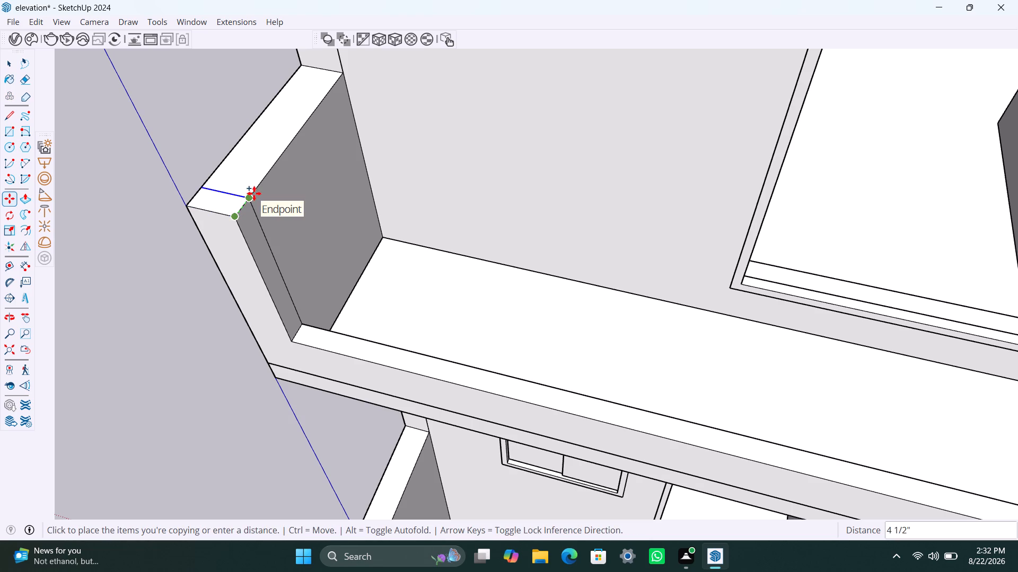
{"action": "type", "text": "9\""}
{"action": "key", "text": "Return"}
{"action": "key", "text": "space"}
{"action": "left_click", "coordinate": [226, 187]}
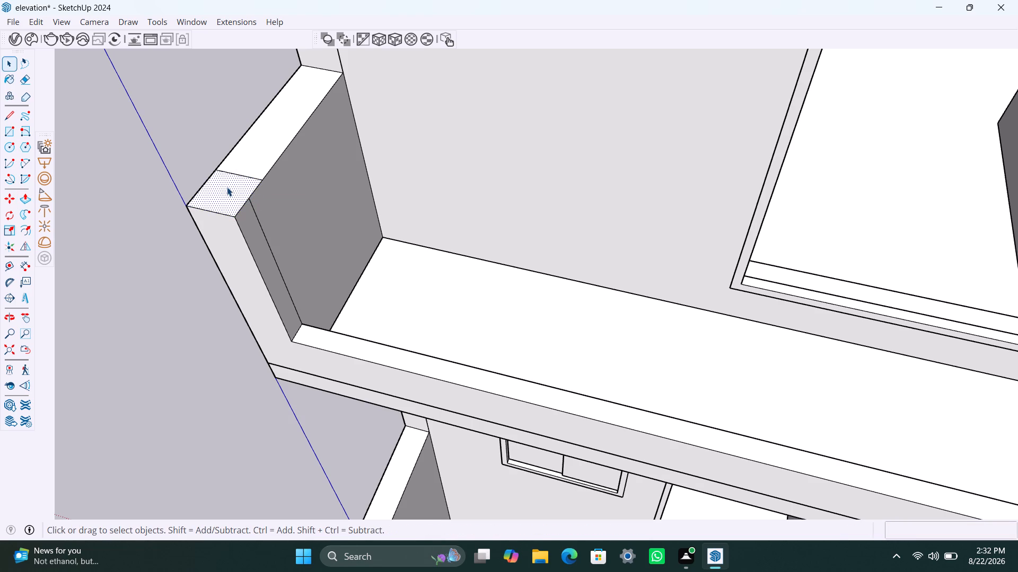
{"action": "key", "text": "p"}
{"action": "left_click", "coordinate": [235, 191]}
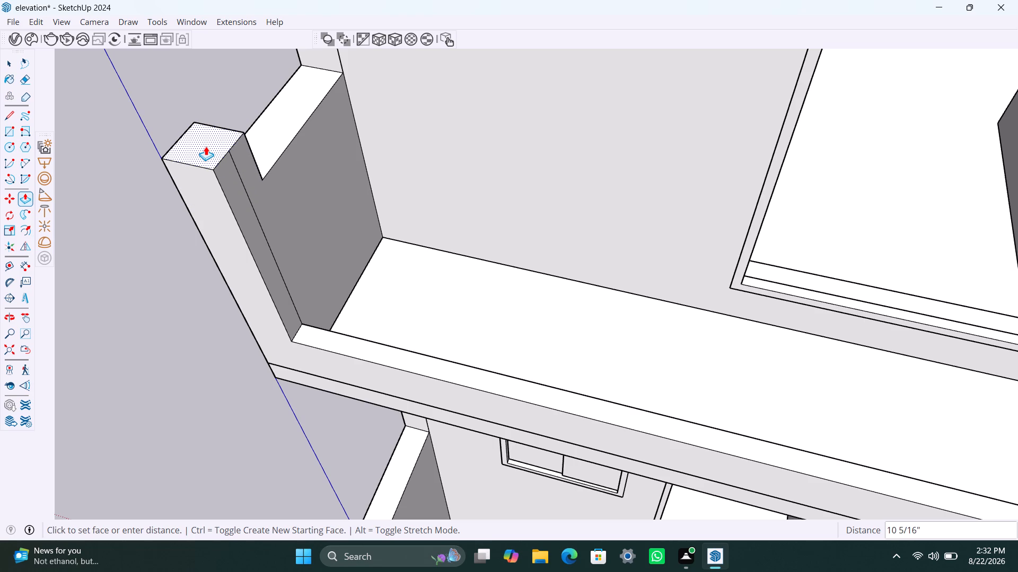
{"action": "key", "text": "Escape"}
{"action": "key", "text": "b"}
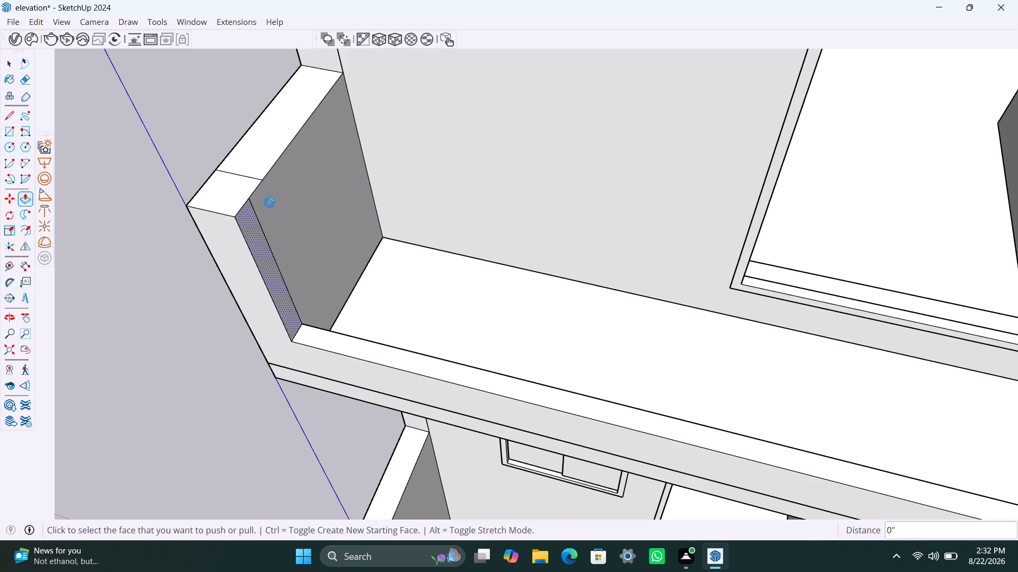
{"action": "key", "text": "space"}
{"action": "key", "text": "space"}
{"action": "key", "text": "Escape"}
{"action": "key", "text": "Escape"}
Save the model and close the Default Tray.
{"action": "key", "text": "ctrl+s"}
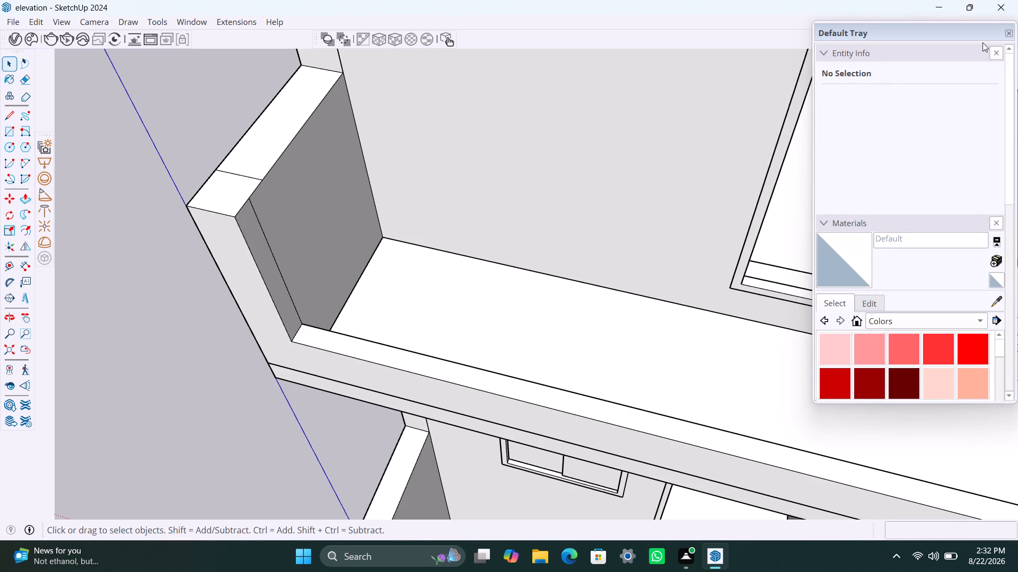
{"action": "left_click", "coordinate": [1005, 33]}
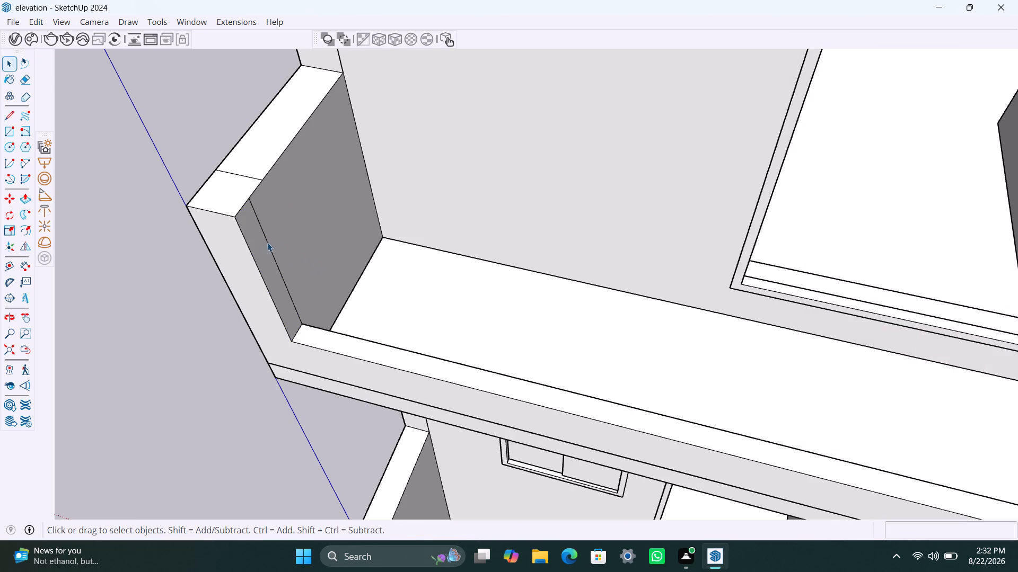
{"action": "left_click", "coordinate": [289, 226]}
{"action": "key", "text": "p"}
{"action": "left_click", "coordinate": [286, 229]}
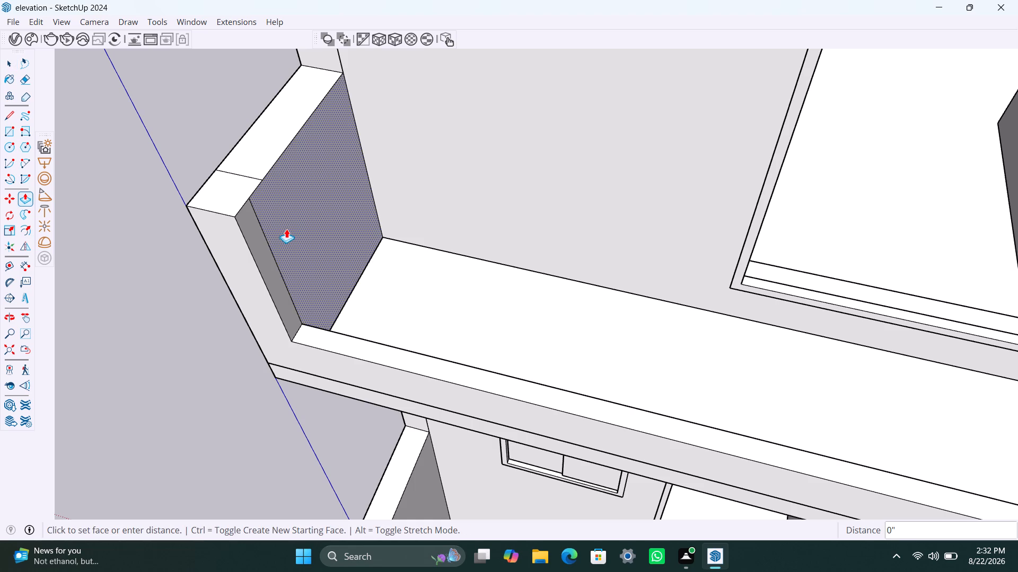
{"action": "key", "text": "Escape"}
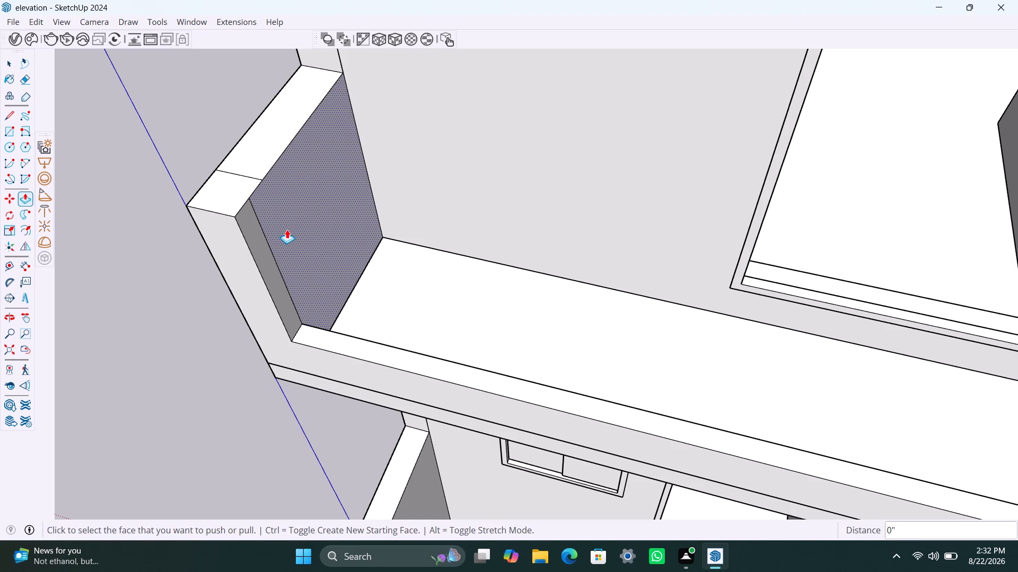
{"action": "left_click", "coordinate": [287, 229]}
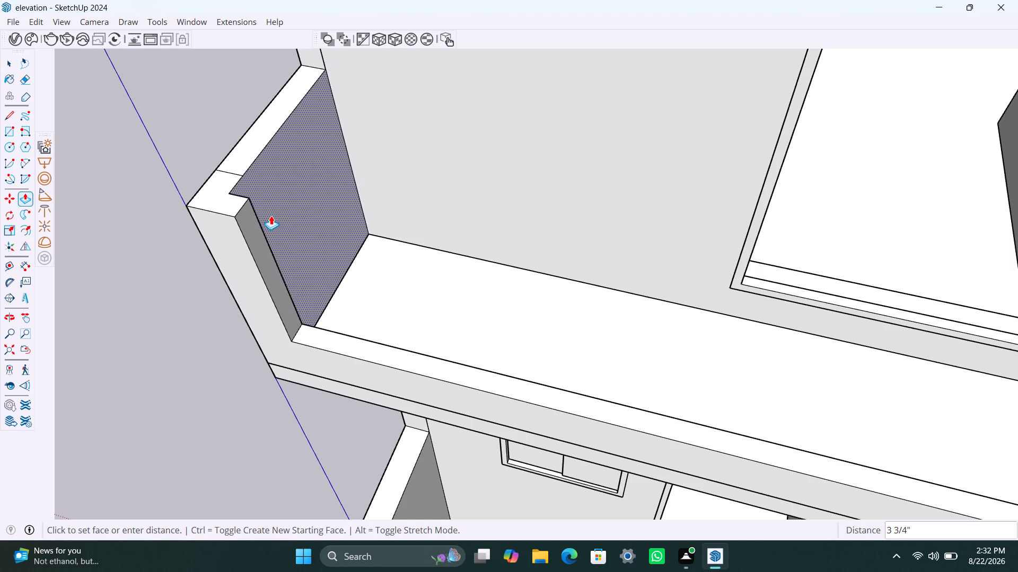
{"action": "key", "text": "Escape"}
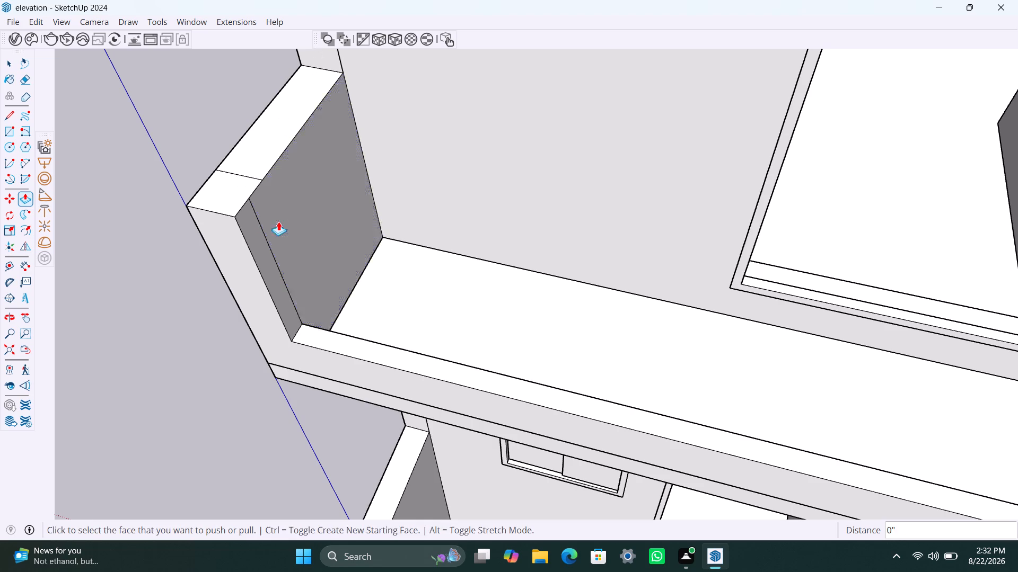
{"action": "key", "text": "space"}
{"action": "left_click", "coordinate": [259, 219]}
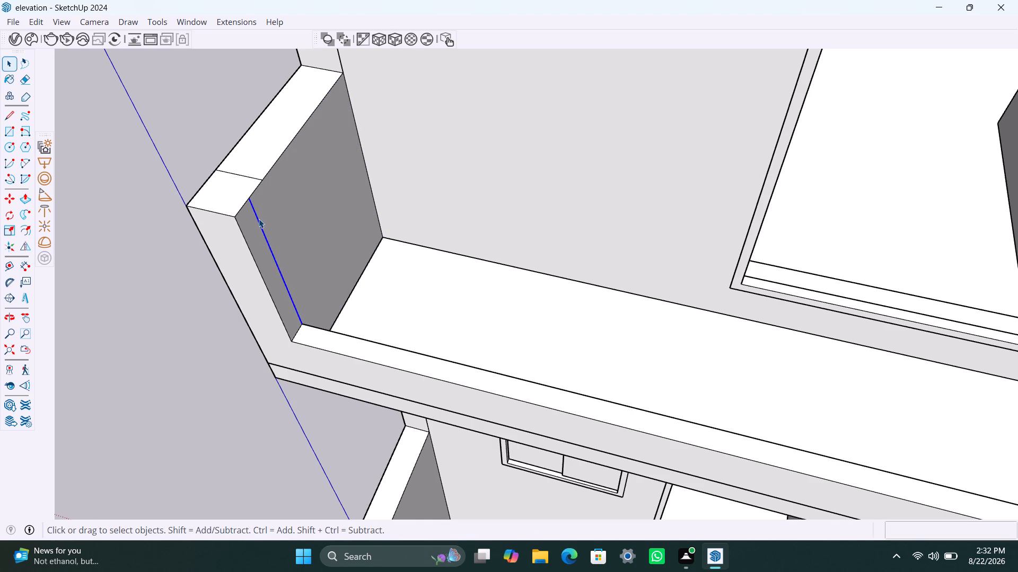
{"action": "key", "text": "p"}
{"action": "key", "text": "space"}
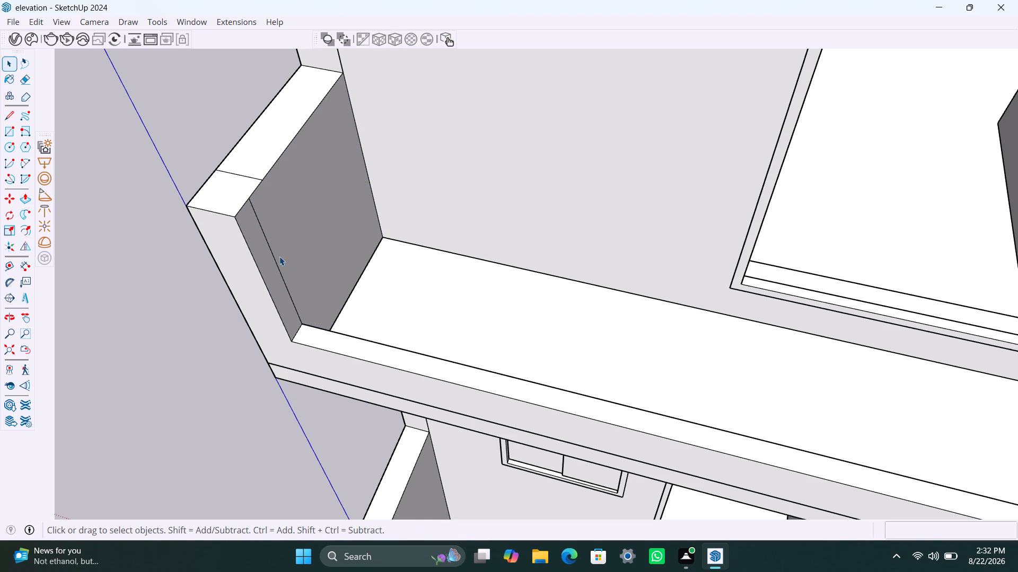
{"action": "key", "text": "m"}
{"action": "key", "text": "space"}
Copy the vertical line on the parapet's inner face 4 1/2" to meet the end of the dividing line on top.
{"action": "left_click", "coordinate": [253, 211]}
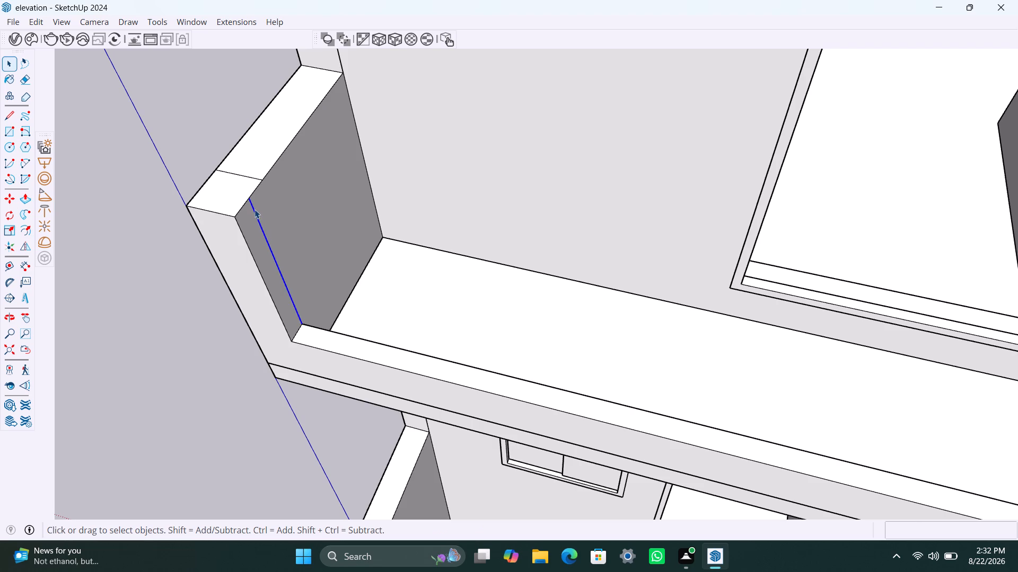
{"action": "key", "text": "m"}
{"action": "left_click", "coordinate": [253, 200]}
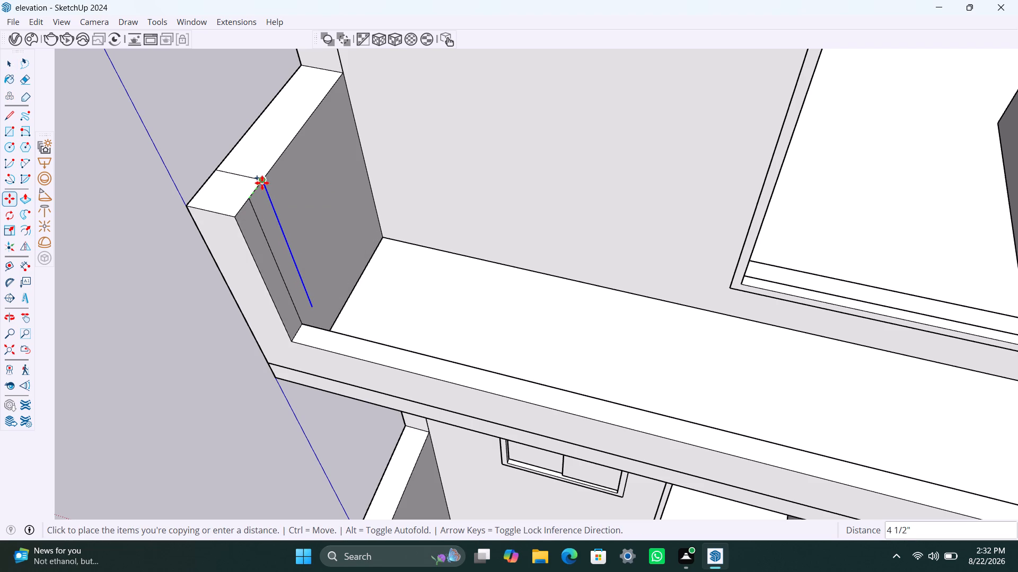
{"action": "left_click", "coordinate": [262, 183]}
{"action": "key", "text": "space"}
Draw a line extending the copied vertical line from its lower end down to the balcony floor.
{"action": "middle_click_drag", "start_coordinate": [340, 322], "coordinate": [160, 351]}
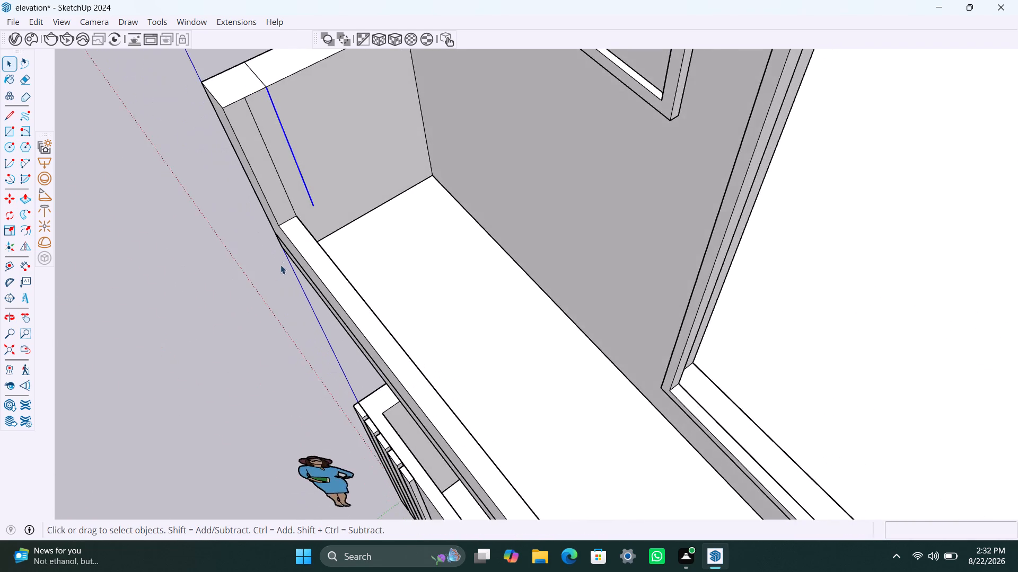
{"action": "scroll", "coordinate": [285, 246], "scroll_direction": "up", "scroll_amount": 3}
{"action": "middle_click_drag", "start_coordinate": [322, 229], "coordinate": [207, 264]}
{"action": "scroll", "coordinate": [306, 171], "scroll_direction": "up", "scroll_amount": 2}
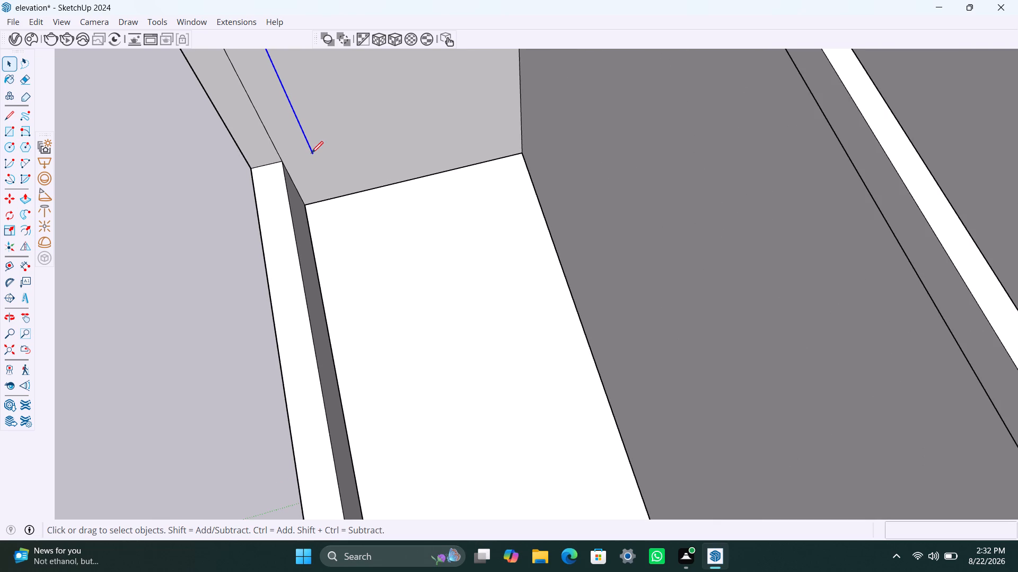
{"action": "key", "text": "l"}
{"action": "left_click", "coordinate": [312, 153]}
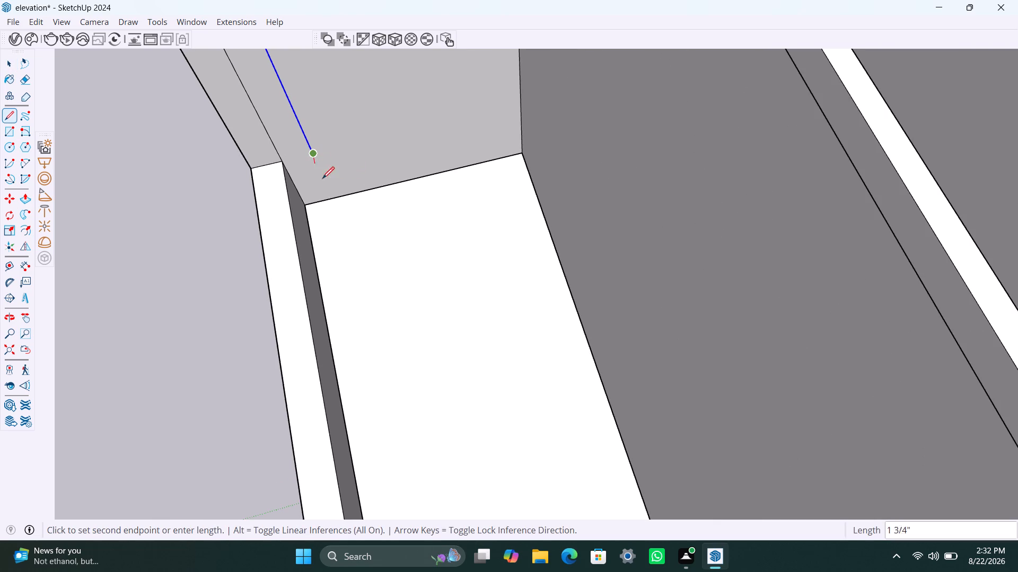
{"action": "left_click", "coordinate": [336, 199]}
{"action": "key", "text": "space"}
Weld the copied vertical line and its short extension into a single edge.
{"action": "left_click", "coordinate": [316, 160]}
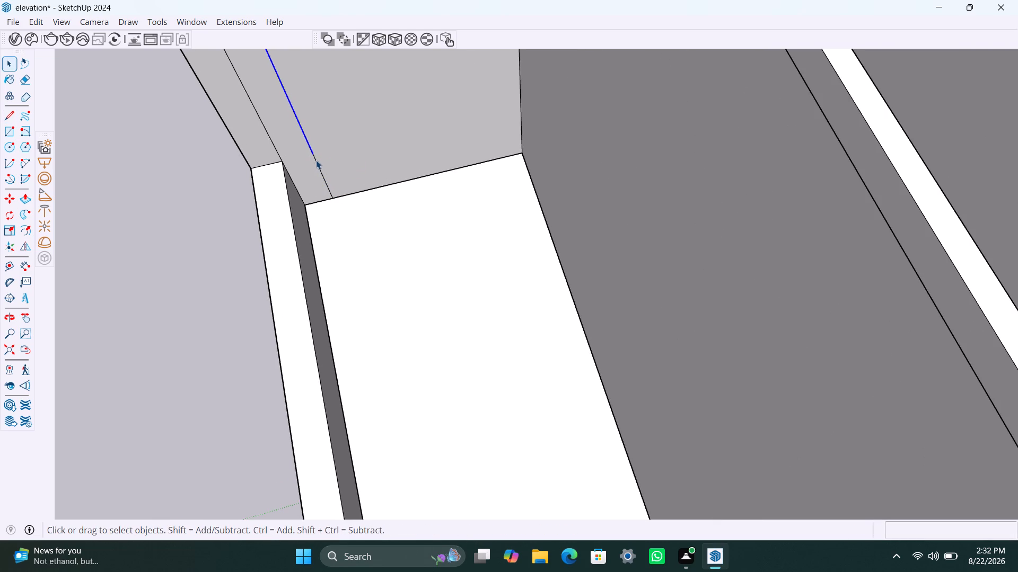
{"action": "left_click", "coordinate": [306, 136], "text": "shift"}
{"action": "right_click", "coordinate": [306, 140], "text": "shift"}
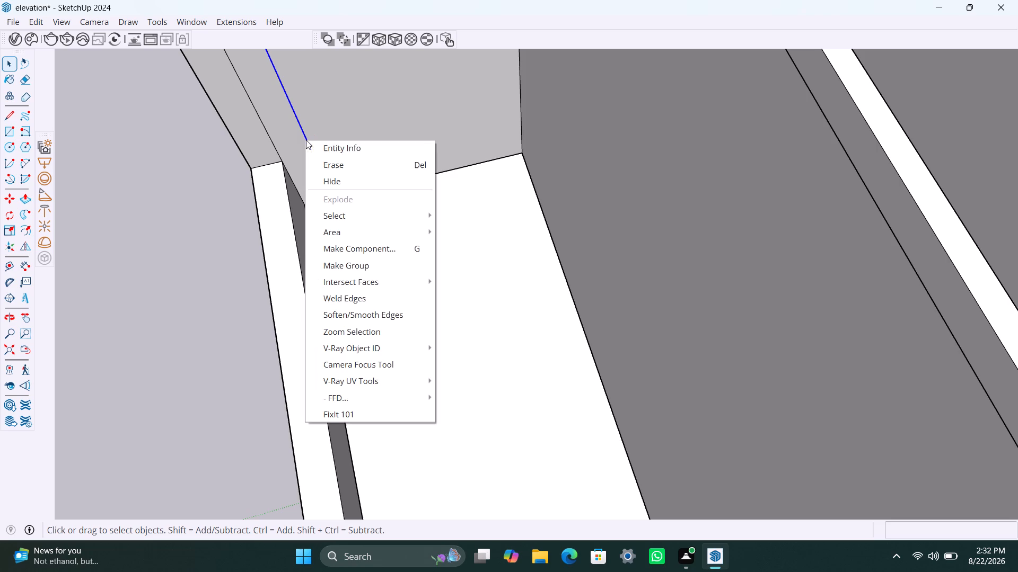
{"action": "left_click", "coordinate": [379, 298]}
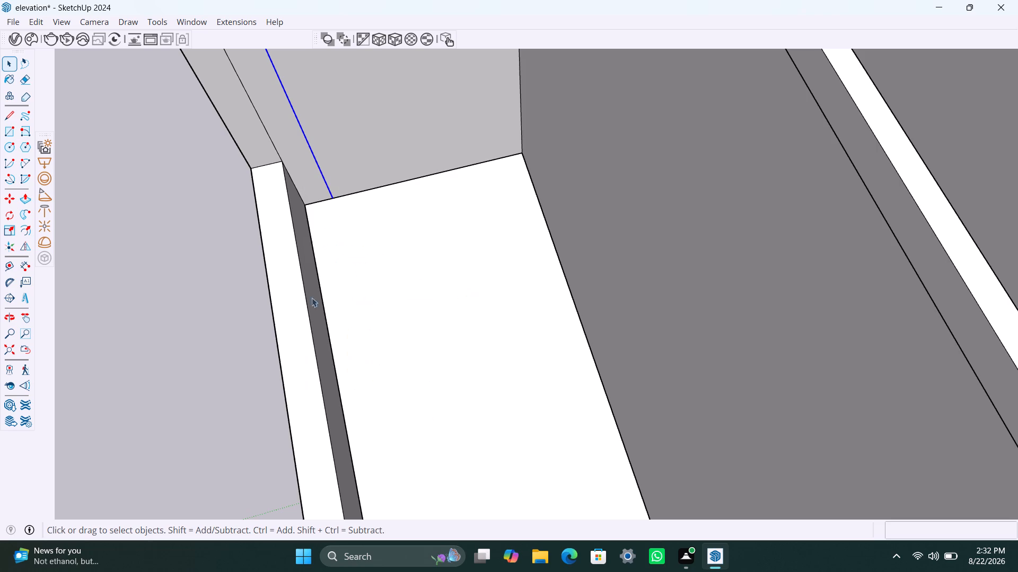
{"action": "key", "text": "space"}
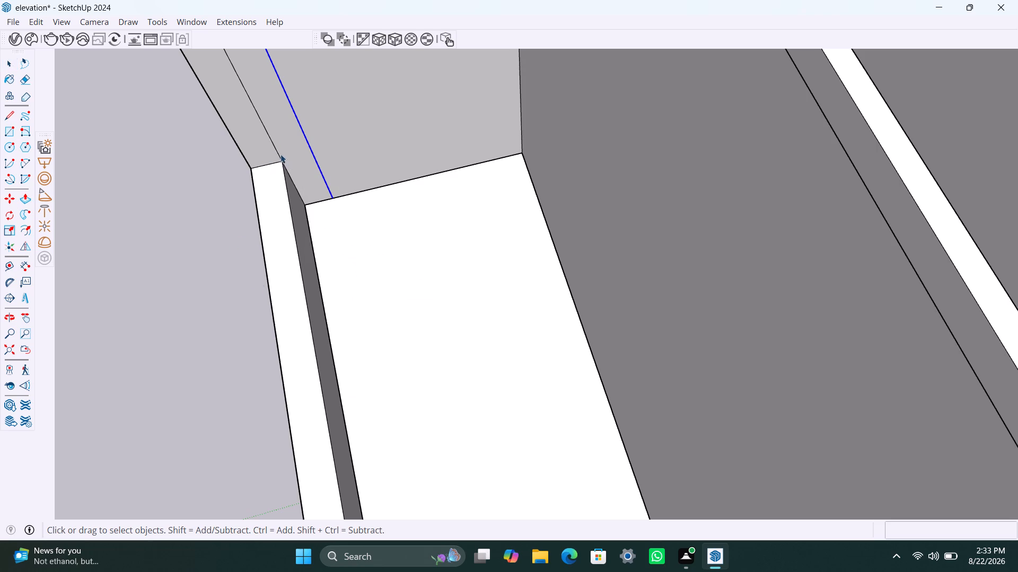
Delete the original vertical line nearer the front of the parapet's inner face.
{"action": "left_click", "coordinate": [277, 152]}
{"action": "key", "text": "Delete"}
Push the inner face of the side parapet's remaining wall inward 4.5" to thin it behind the front pier.
{"action": "scroll", "coordinate": [262, 173], "scroll_direction": "down", "scroll_amount": 10}
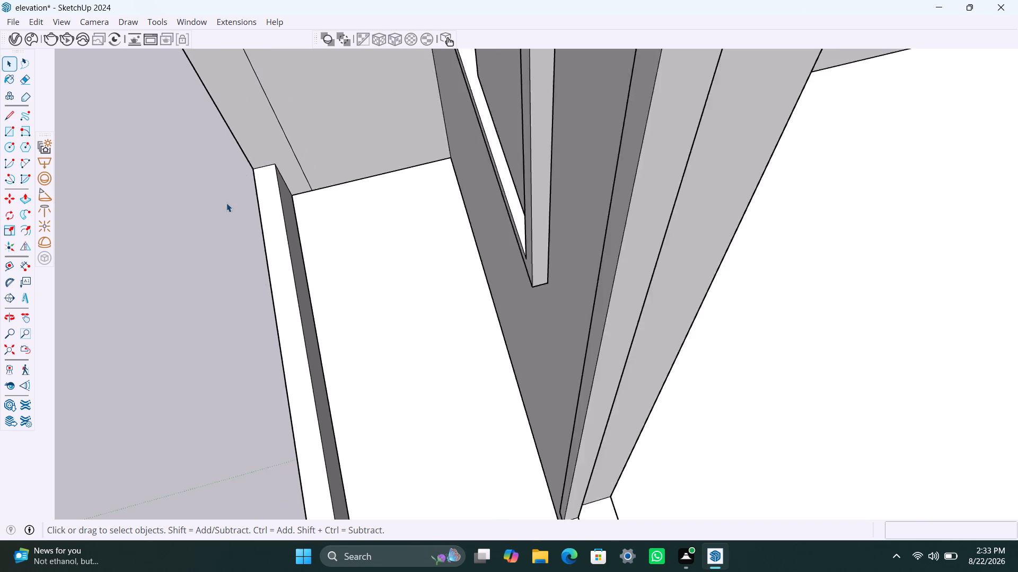
{"action": "scroll", "coordinate": [226, 203], "scroll_direction": "down", "scroll_amount": 2}
{"action": "middle_click_drag", "start_coordinate": [218, 222], "coordinate": [231, 224]}
{"action": "left_click", "coordinate": [14, 350]}
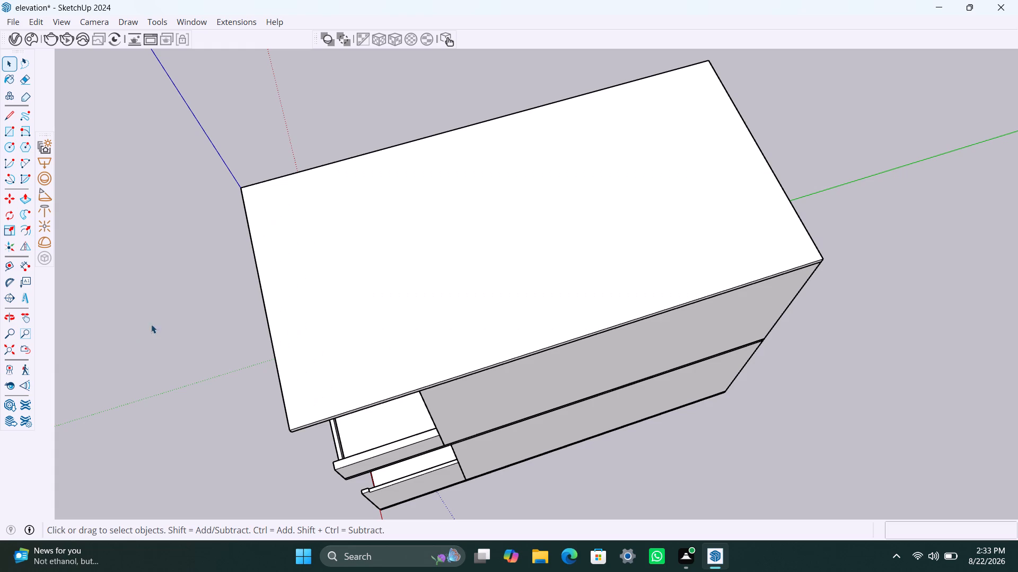
{"action": "middle_click", "coordinate": [171, 314]}
{"action": "middle_click_drag", "start_coordinate": [172, 314], "coordinate": [151, 248]}
{"action": "scroll", "coordinate": [831, 325], "scroll_direction": "up", "scroll_amount": 3}
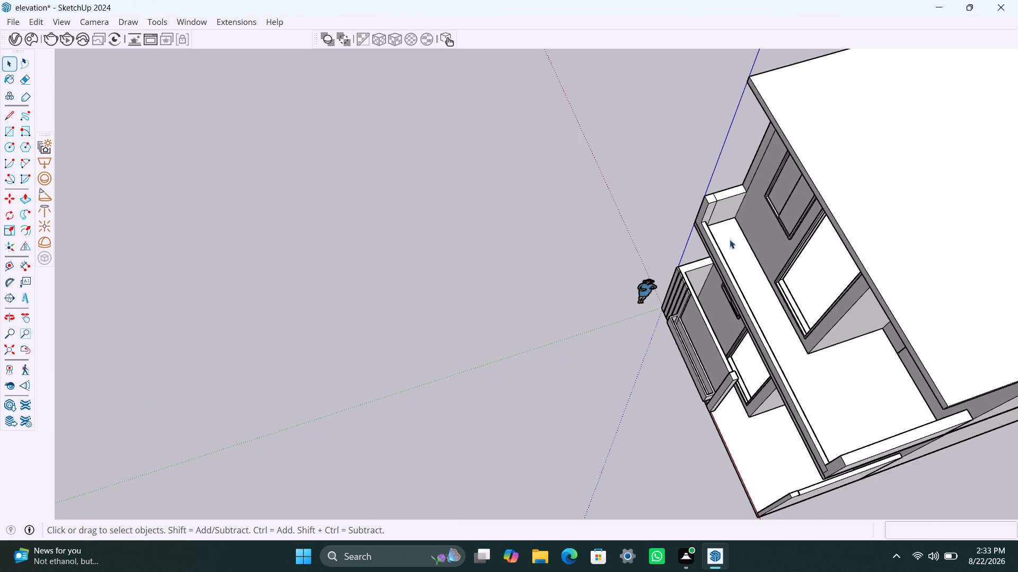
{"action": "scroll", "coordinate": [707, 233], "scroll_direction": "up", "scroll_amount": 10}
{"action": "middle_click_drag", "start_coordinate": [704, 178], "coordinate": [604, 242]}
{"action": "scroll", "coordinate": [636, 260], "scroll_direction": "up", "scroll_amount": 7}
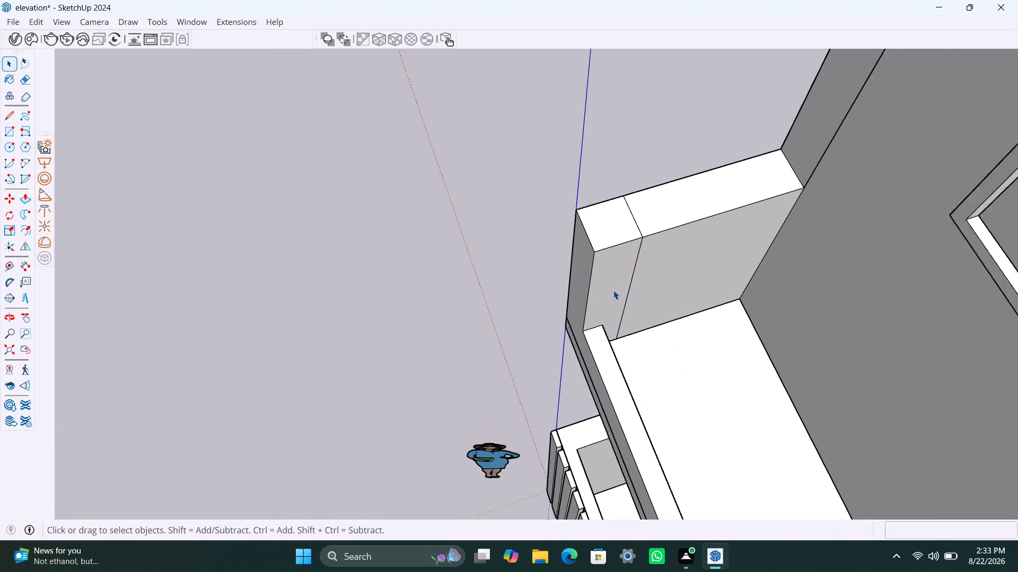
{"action": "scroll", "coordinate": [613, 290], "scroll_direction": "up", "scroll_amount": 1}
{"action": "left_click", "coordinate": [700, 259]}
{"action": "key", "text": "p"}
{"action": "left_click", "coordinate": [692, 264]}
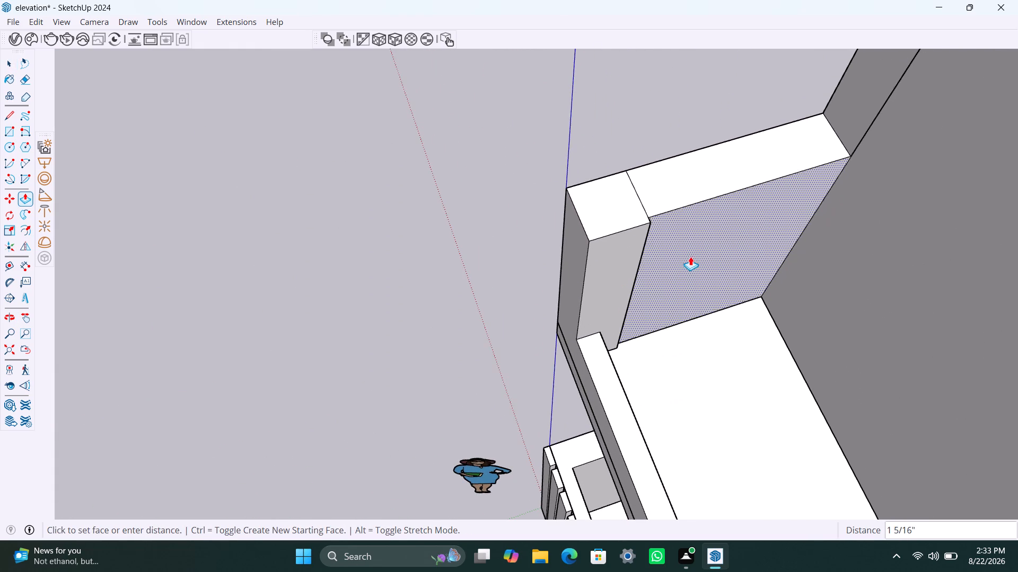
{"action": "type", "text": "4.5\""}
{"action": "key", "text": "Return"}
{"action": "key", "text": "space"}
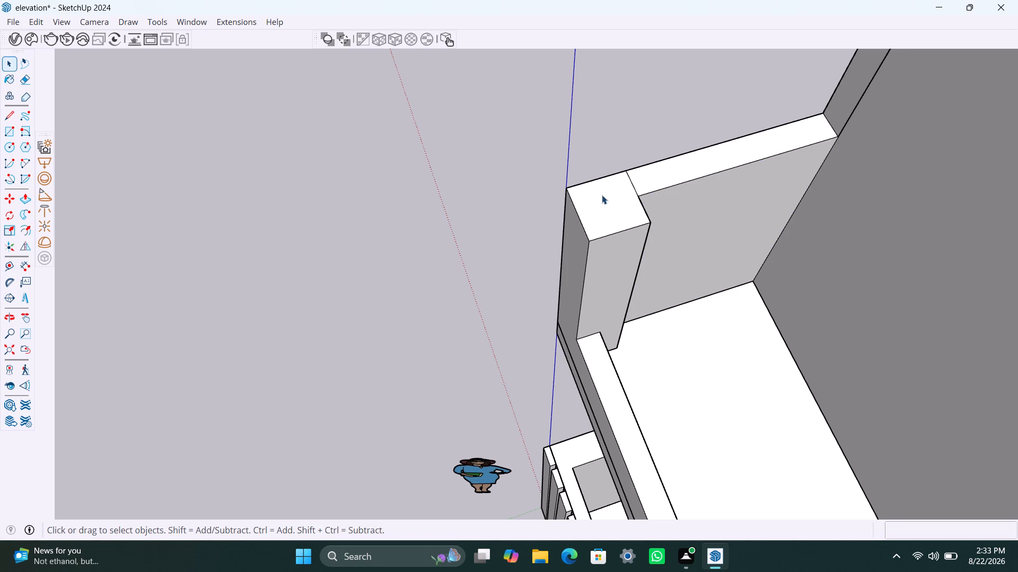
Pull the pier's top face up about 14' 6" so the pier rises past the roof slab's front corner.
{"action": "left_click", "coordinate": [606, 208]}
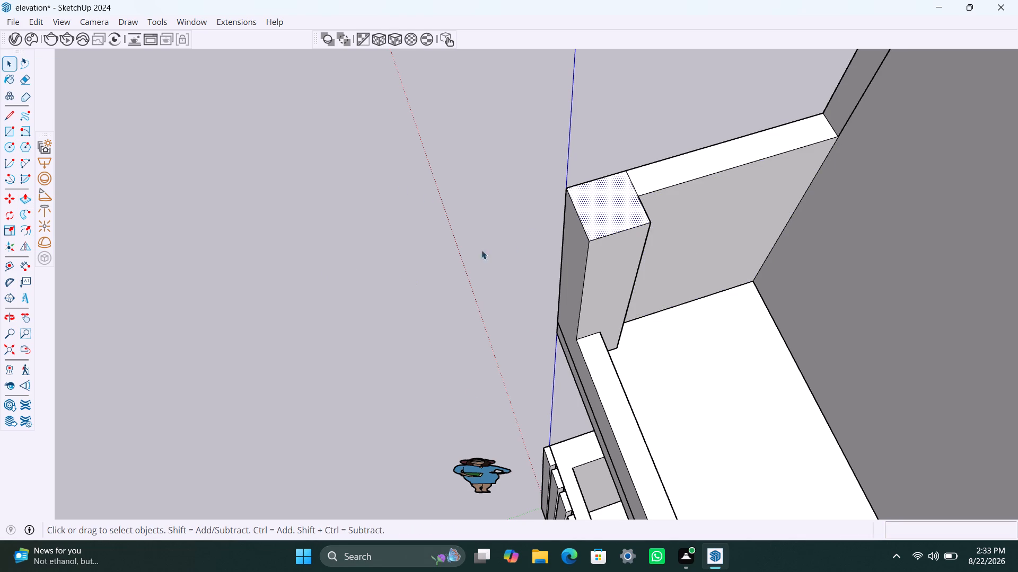
{"action": "middle_click_drag", "start_coordinate": [461, 301], "coordinate": [690, 323]}
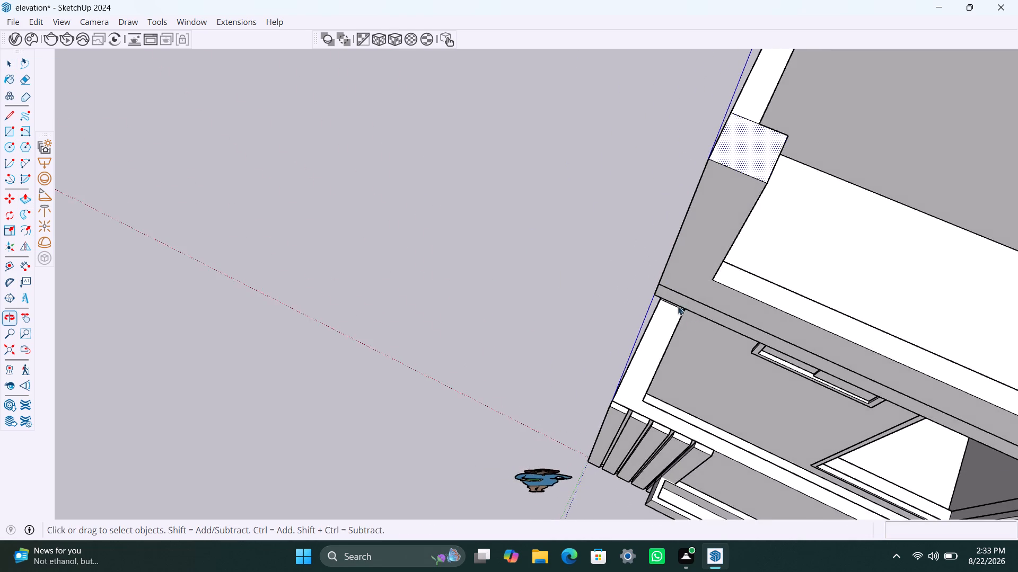
{"action": "scroll", "coordinate": [655, 191], "scroll_direction": "down", "scroll_amount": 4}
{"action": "middle_click_drag", "start_coordinate": [480, 247], "coordinate": [571, 255]}
{"action": "middle_click_drag", "start_coordinate": [566, 216], "coordinate": [418, 329]}
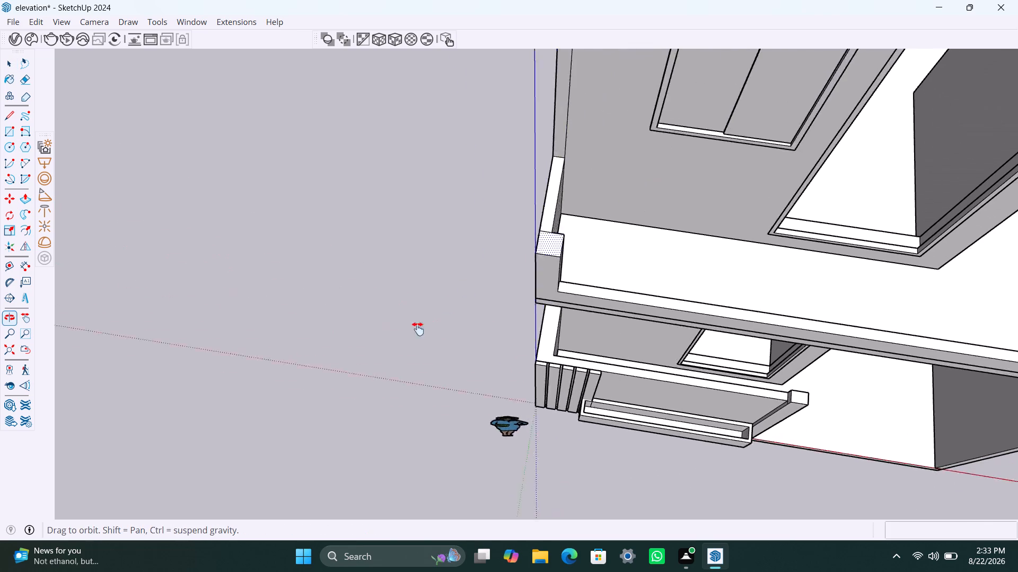
{"action": "middle_click_drag", "start_coordinate": [418, 329], "coordinate": [412, 334]}
{"action": "scroll", "coordinate": [444, 326], "scroll_direction": "up", "scroll_amount": 2}
{"action": "key", "text": "p"}
{"action": "left_click", "coordinate": [449, 332]}
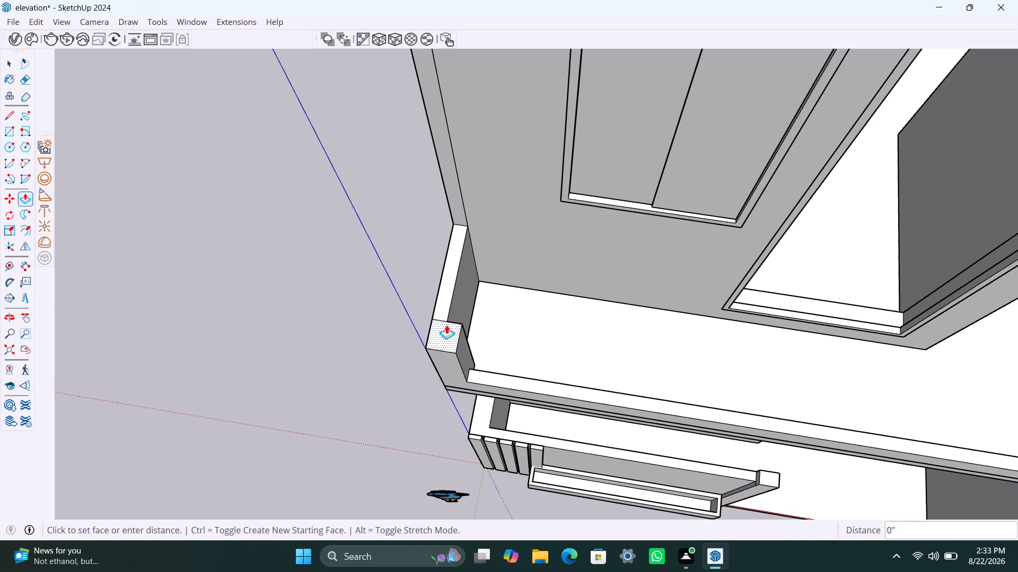
{"action": "scroll", "coordinate": [411, 220], "scroll_direction": "down", "scroll_amount": 10}
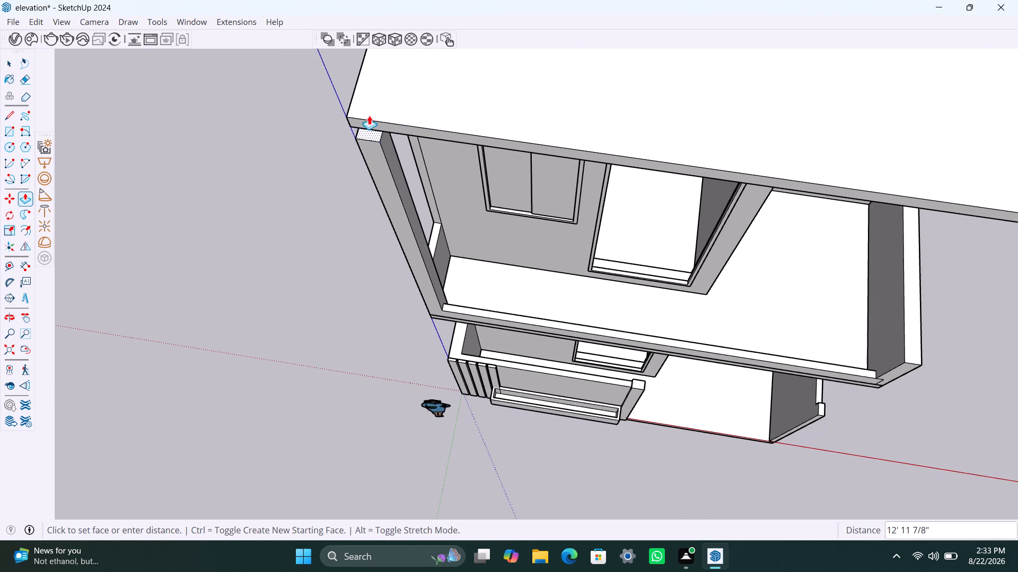
{"action": "left_click", "coordinate": [364, 93]}
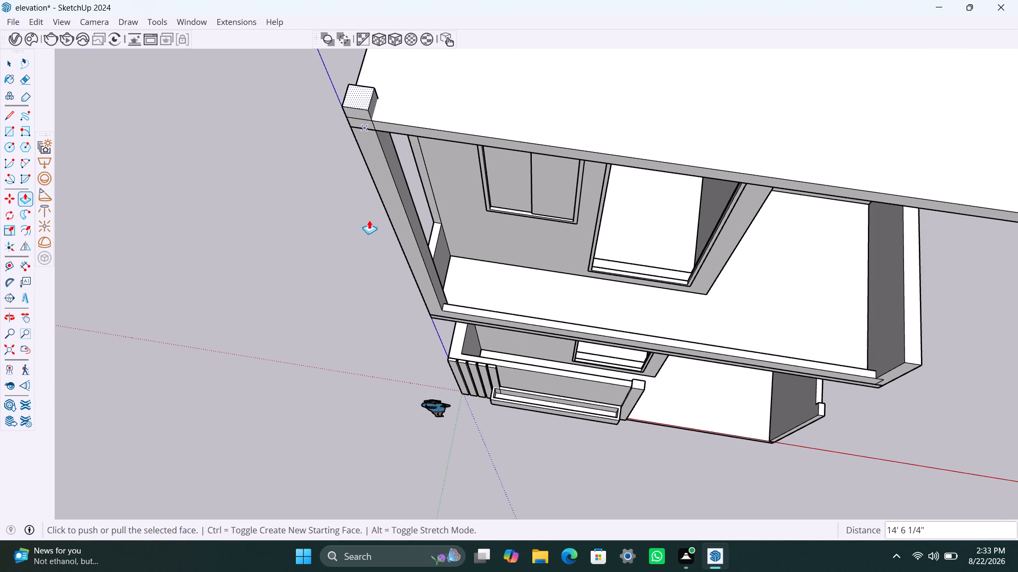
{"action": "key", "text": "space"}
{"action": "left_click", "coordinate": [334, 243]}
Copy the vertical front edge of the opposite side parapet 9" back along its inner face.
{"action": "scroll", "coordinate": [364, 249], "scroll_direction": "down", "scroll_amount": 6}
{"action": "middle_click_drag", "start_coordinate": [359, 251], "coordinate": [355, 231]}
{"action": "scroll", "coordinate": [606, 332], "scroll_direction": "up", "scroll_amount": 4}
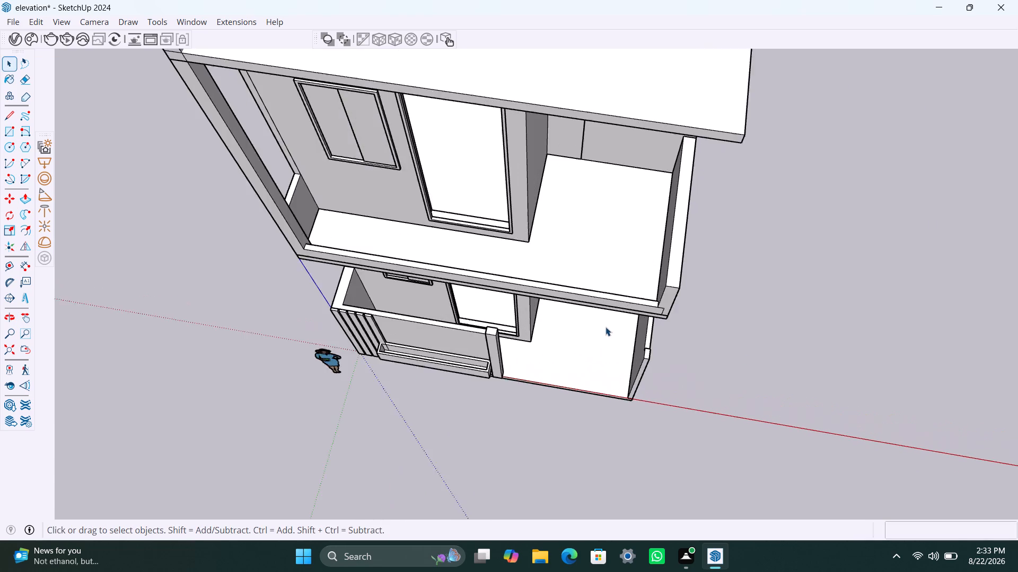
{"action": "middle_click_drag", "start_coordinate": [634, 315], "coordinate": [665, 318]}
{"action": "scroll", "coordinate": [672, 301], "scroll_direction": "down", "scroll_amount": 2}
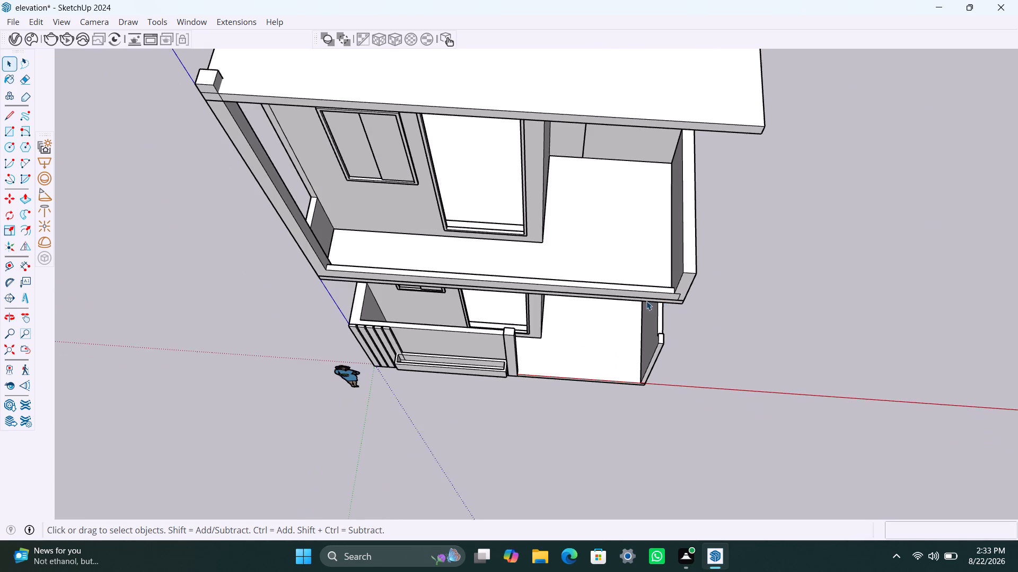
{"action": "middle_click_drag", "start_coordinate": [646, 302], "coordinate": [761, 297]}
{"action": "scroll", "coordinate": [671, 213], "scroll_direction": "up", "scroll_amount": 4}
{"action": "left_click", "coordinate": [696, 230]}
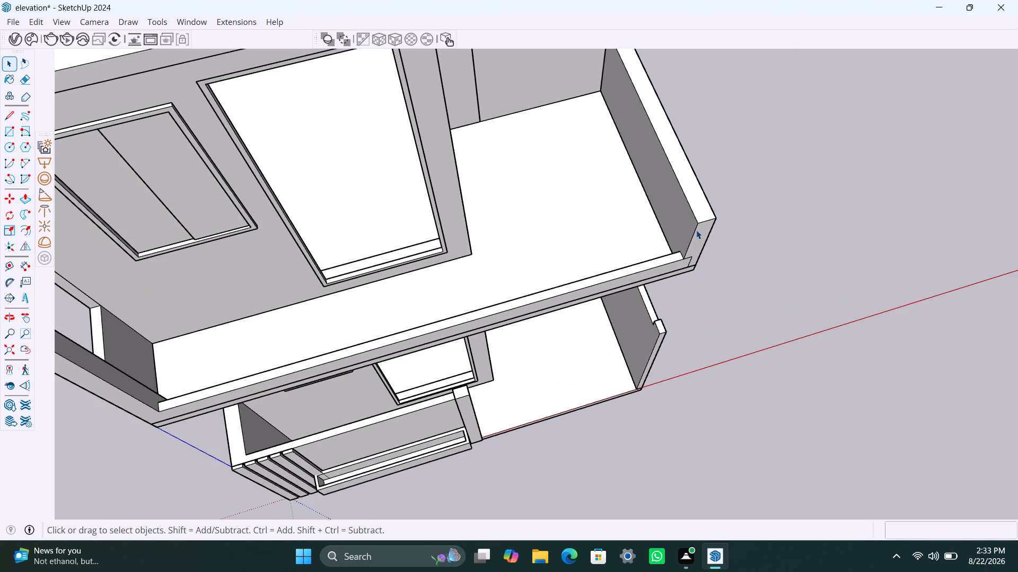
{"action": "key", "text": "m"}
{"action": "left_click", "coordinate": [696, 225]}
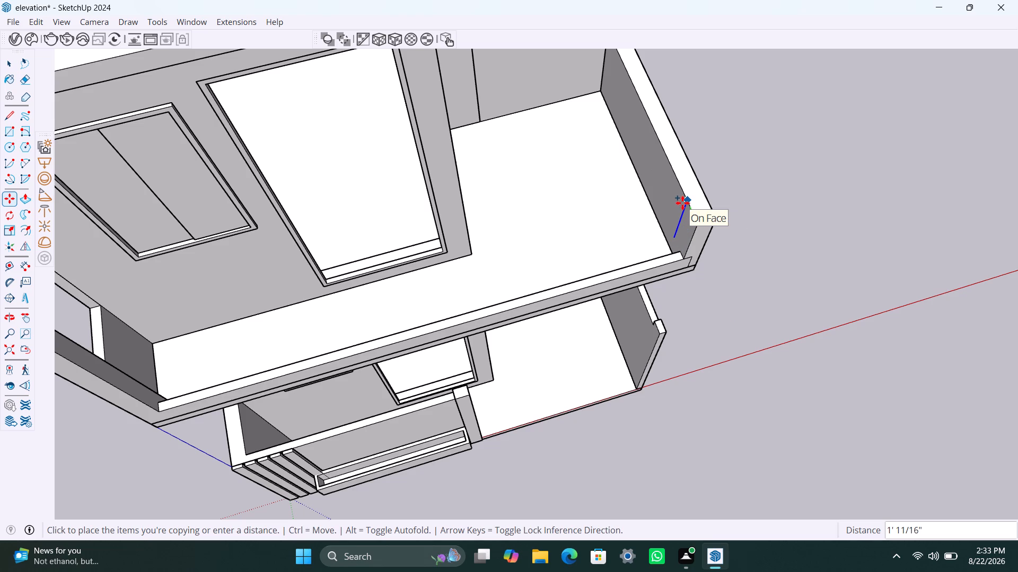
{"action": "key", "text": "9"}
{"action": "key", "text": "shift+quotedbl"}
{"action": "key", "text": "Return"}
{"action": "key", "text": "space"}
Draw a line extending the copied edge from its lower end down to the balcony floor.
{"action": "middle_click_drag", "start_coordinate": [642, 235], "coordinate": [706, 261]}
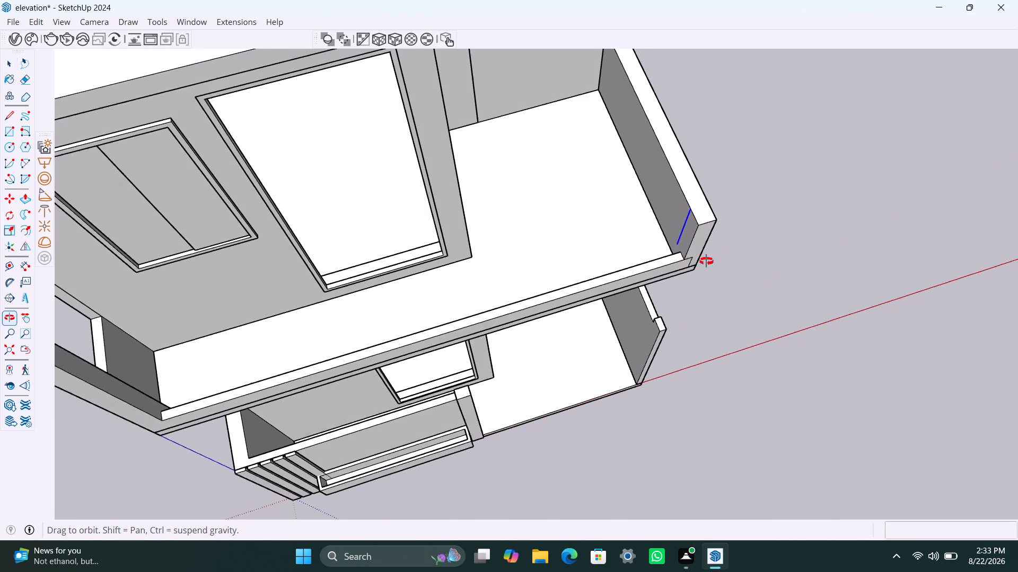
{"action": "middle_click_drag", "start_coordinate": [706, 261], "coordinate": [782, 258]}
{"action": "scroll", "coordinate": [660, 201], "scroll_direction": "up", "scroll_amount": 4}
{"action": "middle_click_drag", "start_coordinate": [644, 213], "coordinate": [673, 221]}
{"action": "scroll", "coordinate": [671, 193], "scroll_direction": "up", "scroll_amount": 3}
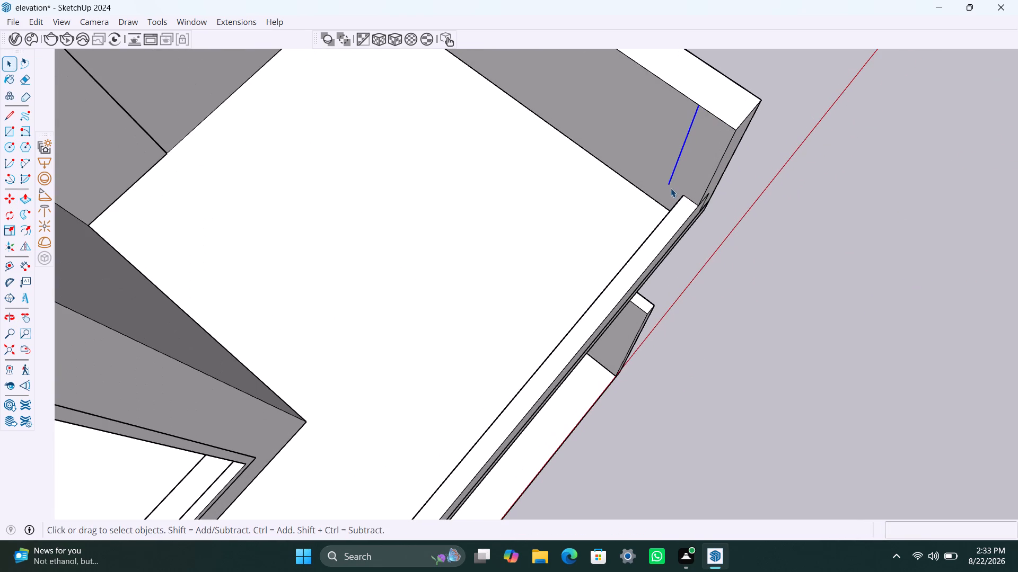
{"action": "key", "text": "l"}
{"action": "left_click", "coordinate": [670, 185]}
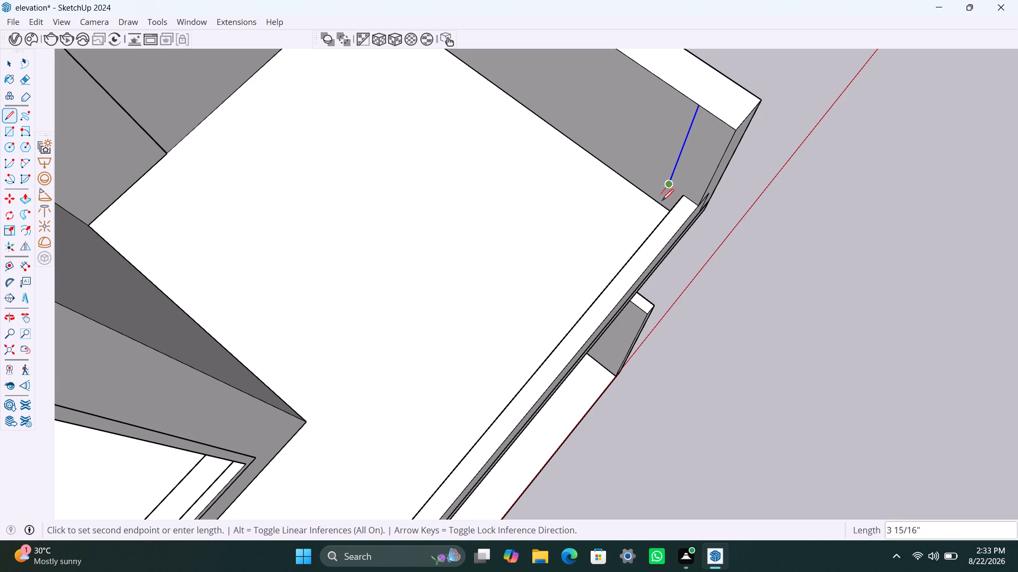
{"action": "left_click", "coordinate": [662, 204]}
{"action": "key", "text": "space"}
Weld the copied edge and its short extension on the opposite parapet into a single edge.
{"action": "left_click", "coordinate": [678, 182]}
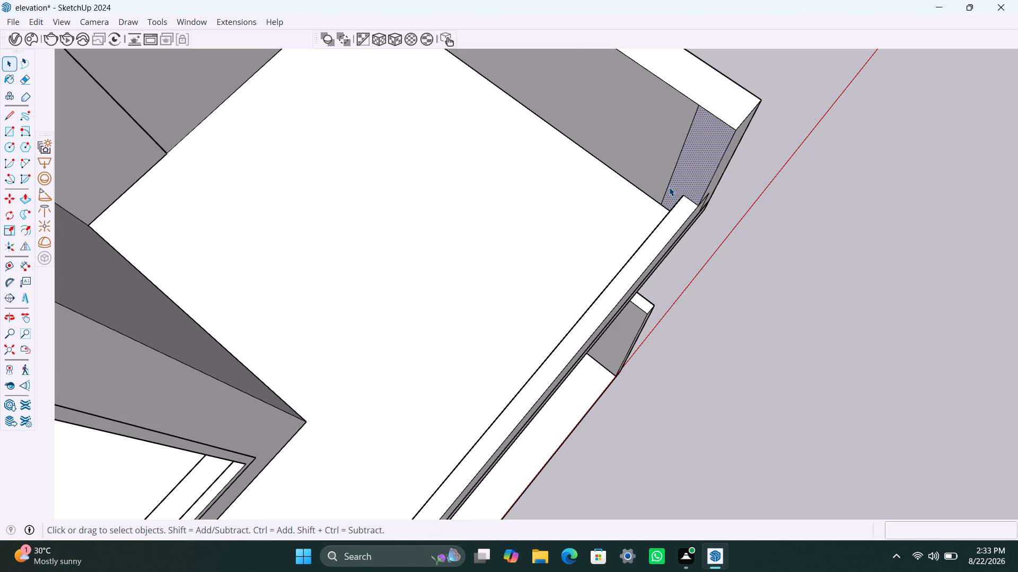
{"action": "left_click", "coordinate": [669, 187]}
{"action": "left_click", "coordinate": [674, 164], "text": "shift"}
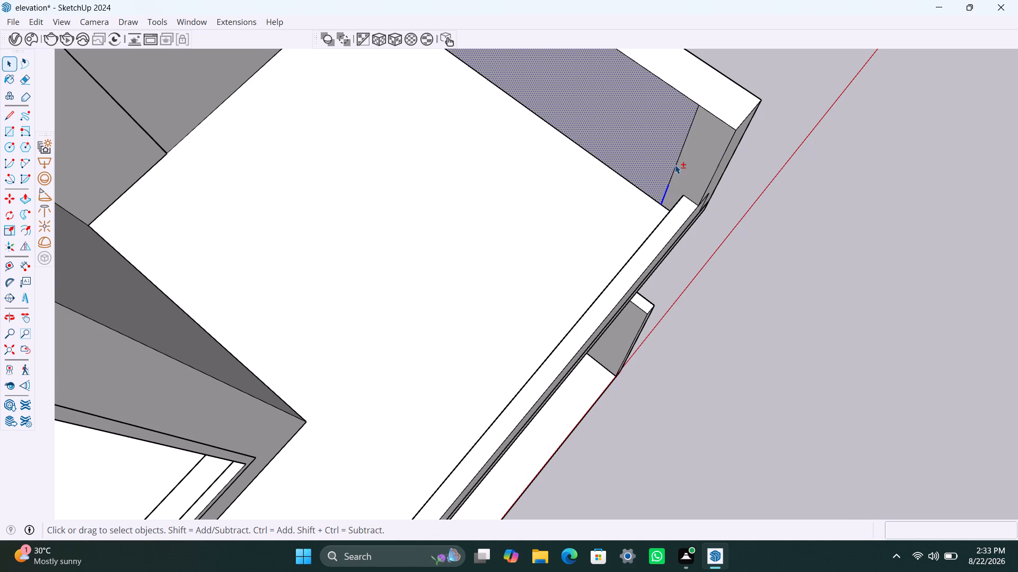
{"action": "left_click", "coordinate": [676, 166], "text": "shift"}
{"action": "right_click", "coordinate": [675, 167]}
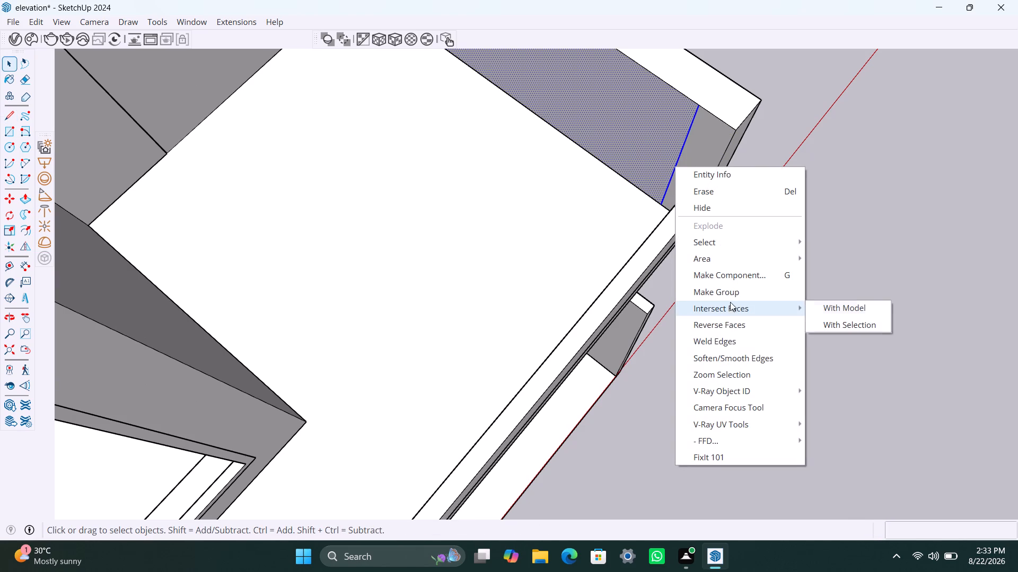
{"action": "left_click", "coordinate": [731, 343]}
Push the opposite parapet's inner face behind the 9" front portion inward 4.5".
{"action": "left_click", "coordinate": [689, 171]}
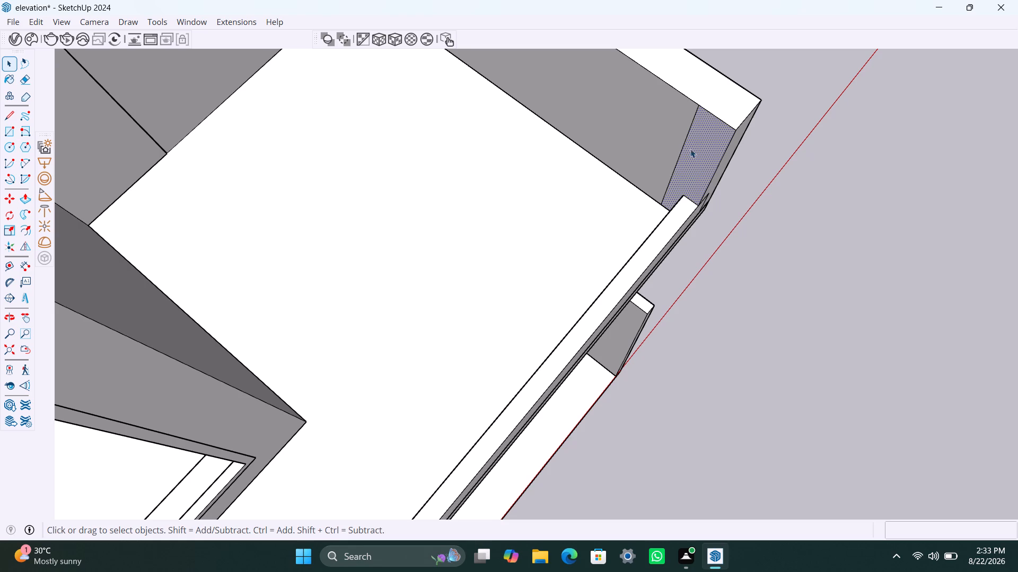
{"action": "left_click", "coordinate": [743, 121]}
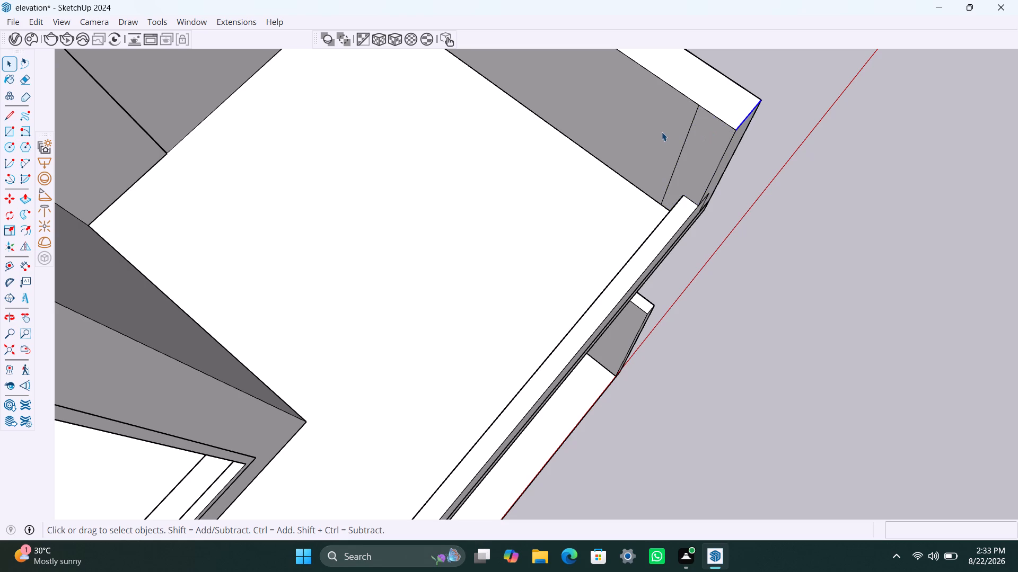
{"action": "left_click", "coordinate": [662, 132]}
{"action": "key", "text": "p"}
{"action": "left_click", "coordinate": [662, 132]}
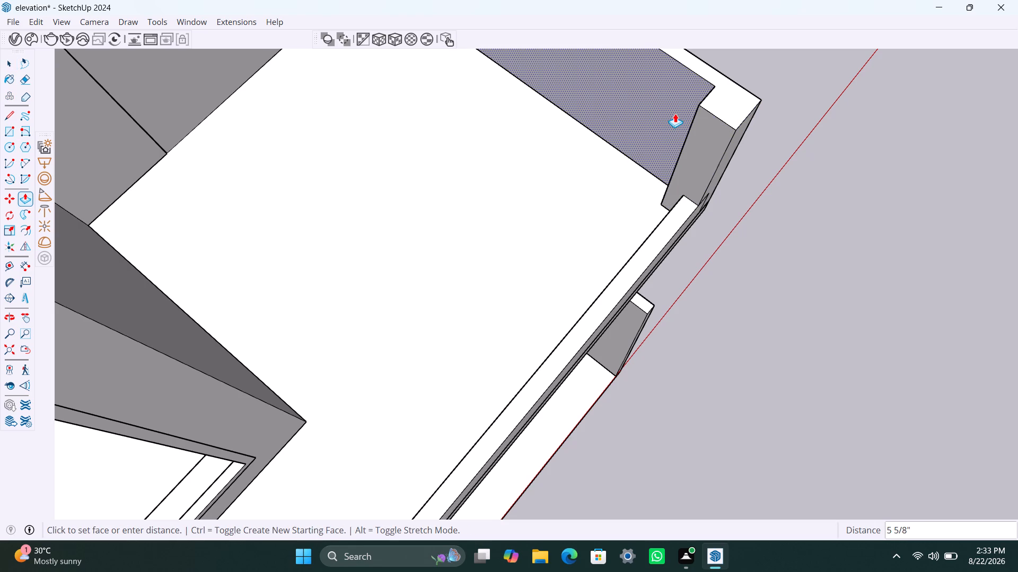
{"action": "type", "text": "4.5"}
{"action": "key", "text": "shift+quotedbl"}
{"action": "key", "text": "Return"}
{"action": "key", "text": "space"}
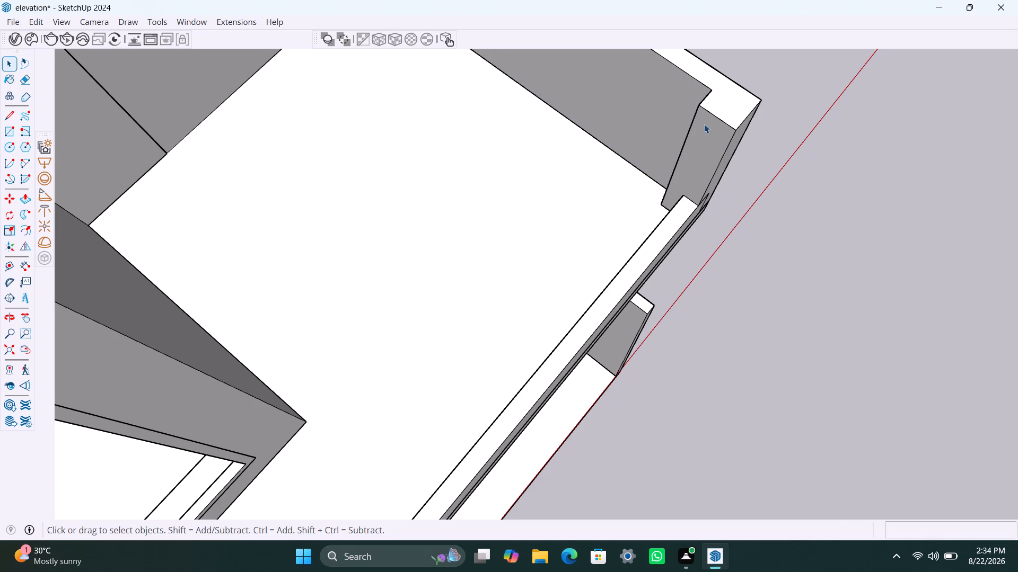
Draw a line across the opposite parapet's top from the pier's inner corner to the outer edge, separating the pier top.
{"action": "key", "text": "l"}
{"action": "left_click", "coordinate": [714, 88]}
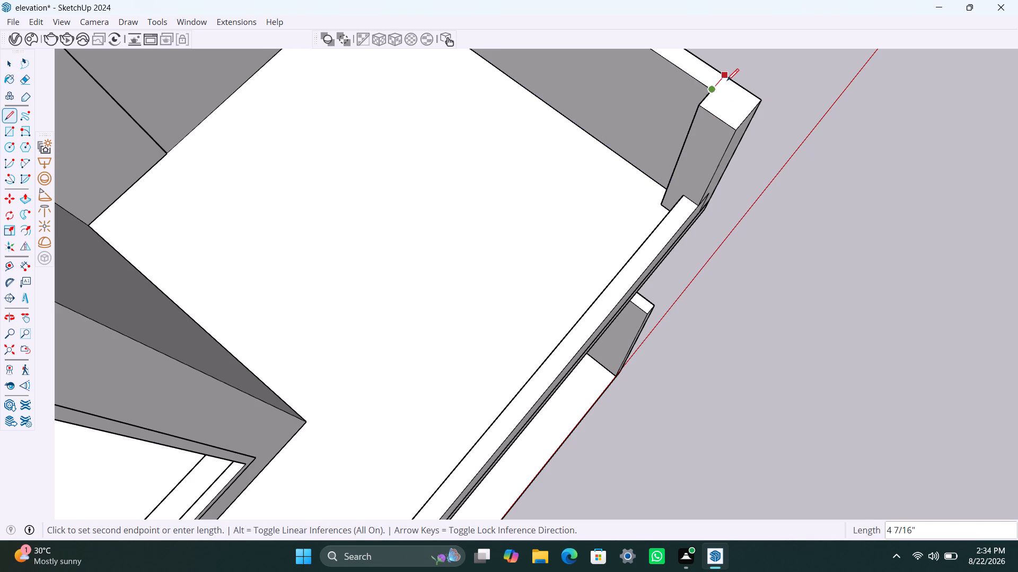
{"action": "left_click", "coordinate": [727, 81]}
{"action": "key", "text": "space"}
Pull the second pier's top face up past the roof slab's other front corner.
{"action": "left_click", "coordinate": [728, 93]}
{"action": "key", "text": "p"}
{"action": "left_click", "coordinate": [729, 97]}
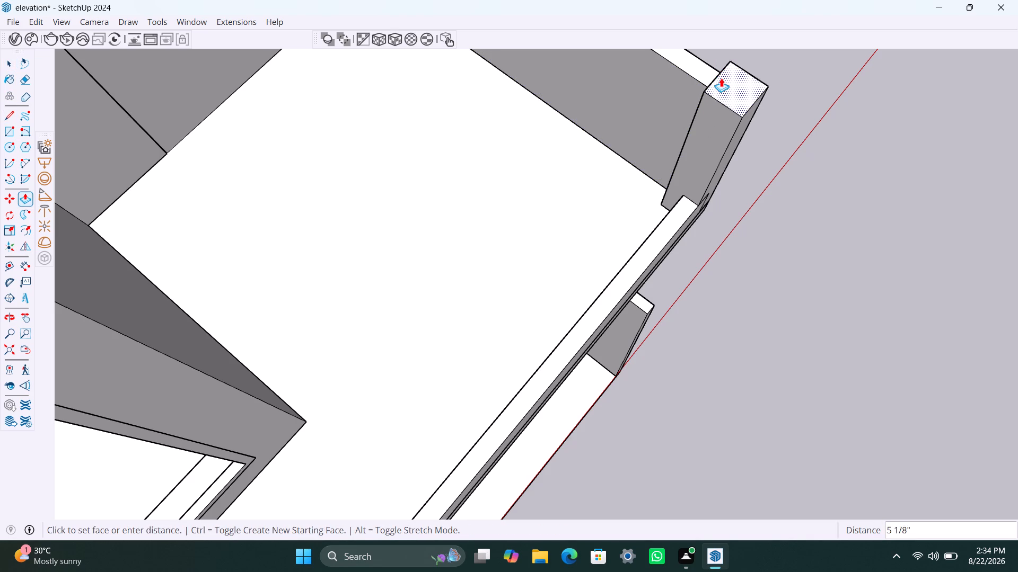
{"action": "scroll", "coordinate": [722, 83], "scroll_direction": "down", "scroll_amount": 12}
{"action": "middle_click_drag", "start_coordinate": [722, 91], "coordinate": [427, 87]}
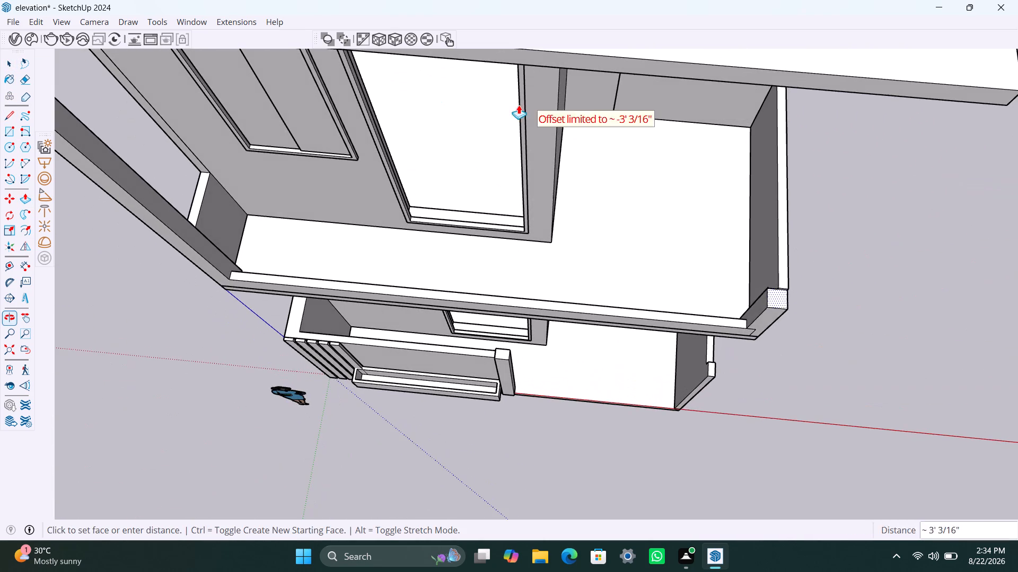
{"action": "scroll", "coordinate": [761, 64], "scroll_direction": "down", "scroll_amount": 4}
{"action": "middle_click_drag", "start_coordinate": [760, 65], "coordinate": [744, 76]}
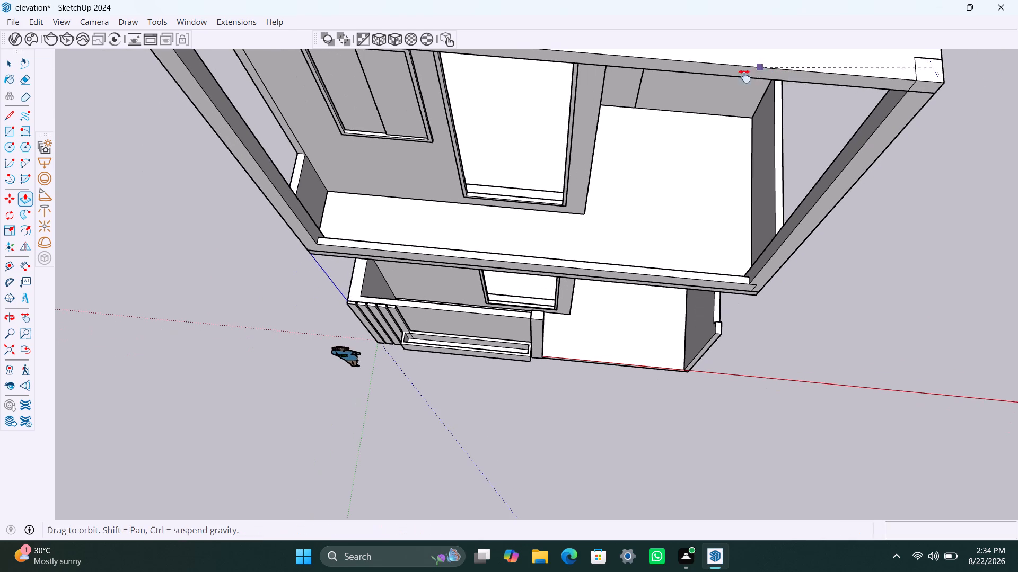
{"action": "middle_click_drag", "start_coordinate": [744, 76], "coordinate": [648, 126]}
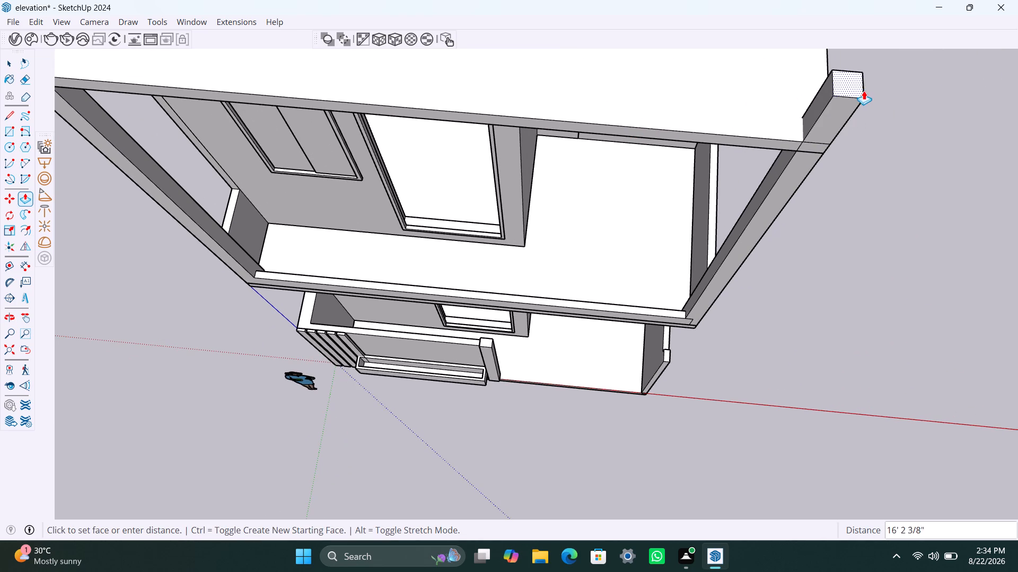
{"action": "left_click", "coordinate": [830, 95]}
{"action": "key", "text": "space"}
{"action": "left_click", "coordinate": [899, 135]}
Delete the short vertical line where the balcony's low front wall meets the base of the second pier.
{"action": "scroll", "coordinate": [735, 248], "scroll_direction": "down", "scroll_amount": 4}
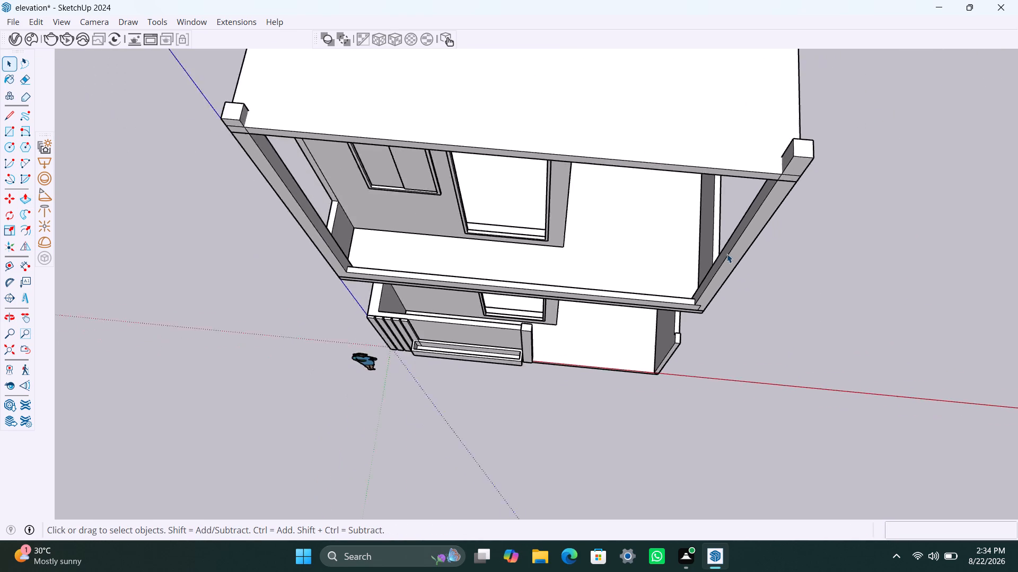
{"action": "scroll", "coordinate": [727, 254], "scroll_direction": "down", "scroll_amount": 7}
{"action": "middle_click_drag", "start_coordinate": [715, 256], "coordinate": [696, 118]}
{"action": "scroll", "coordinate": [648, 254], "scroll_direction": "up", "scroll_amount": 2}
{"action": "middle_click_drag", "start_coordinate": [644, 270], "coordinate": [645, 267]}
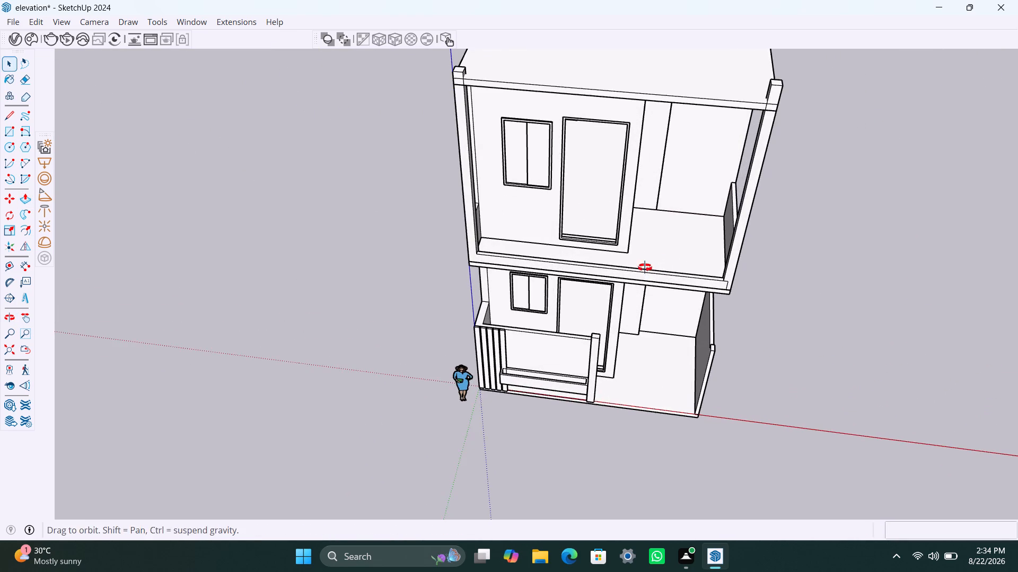
{"action": "middle_click_drag", "start_coordinate": [645, 267], "coordinate": [641, 256]}
{"action": "scroll", "coordinate": [716, 288], "scroll_direction": "up", "scroll_amount": 9}
{"action": "middle_click_drag", "start_coordinate": [731, 278], "coordinate": [697, 269]}
{"action": "scroll", "coordinate": [719, 289], "scroll_direction": "up", "scroll_amount": 8}
{"action": "left_click", "coordinate": [719, 284]}
{"action": "key", "text": "Delete"}
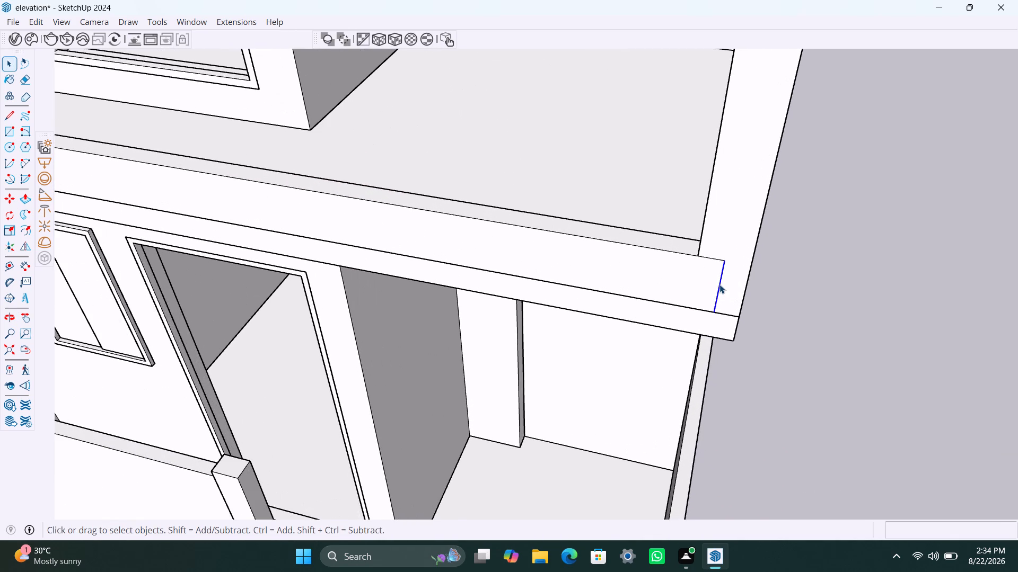
Delete the short leftover edge continuing the low front wall's top line across the second pier's face.
{"action": "left_click", "coordinate": [718, 258]}
{"action": "key", "text": "Delete"}
Save the elevation model.
{"action": "scroll", "coordinate": [690, 258], "scroll_direction": "down", "scroll_amount": 5}
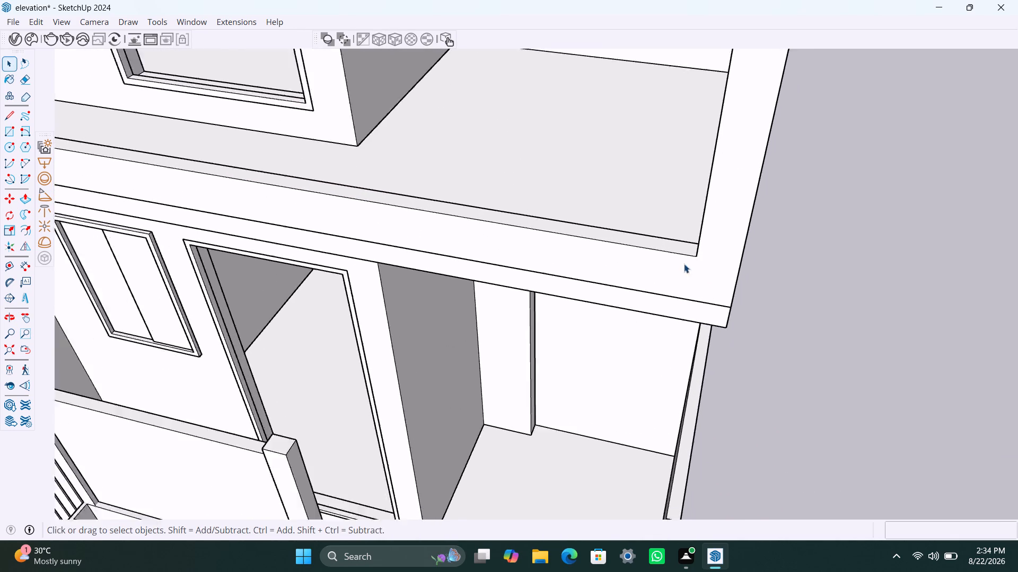
{"action": "scroll", "coordinate": [684, 264], "scroll_direction": "down", "scroll_amount": 8}
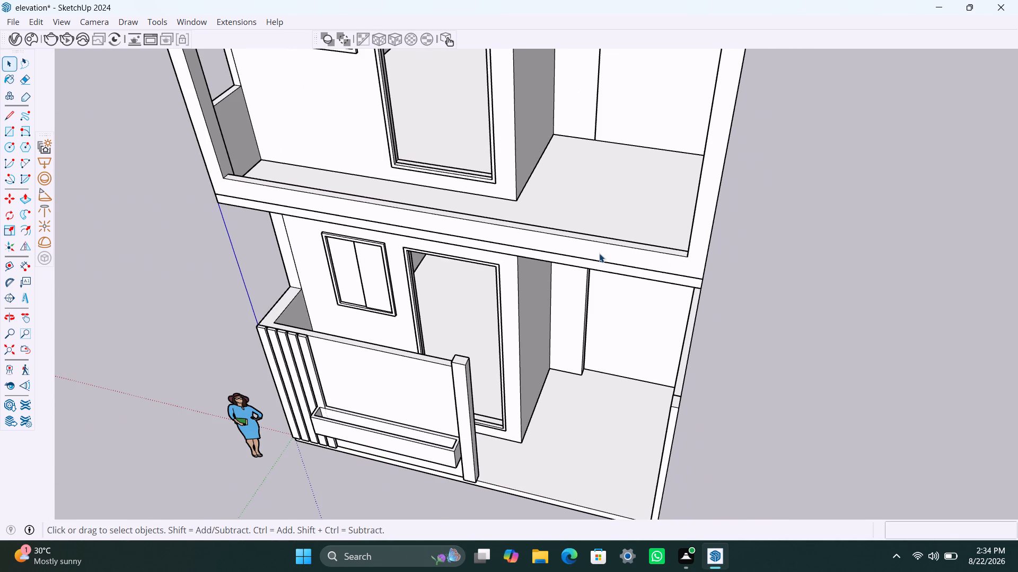
{"action": "middle_click_drag", "start_coordinate": [637, 226], "coordinate": [815, 257]}
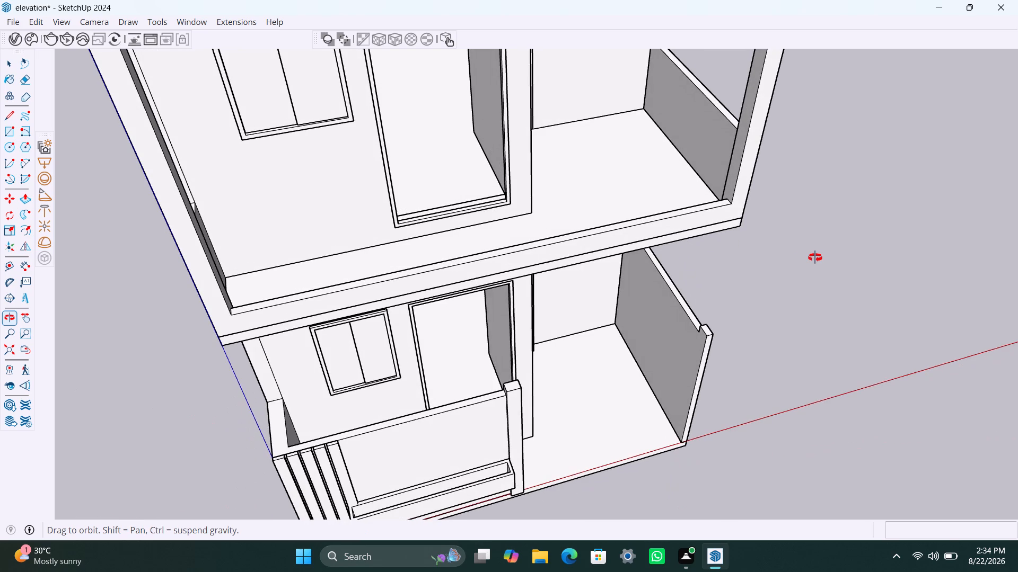
{"action": "middle_click_drag", "start_coordinate": [815, 257], "coordinate": [679, 250]}
{"action": "scroll", "coordinate": [596, 207], "scroll_direction": "down", "scroll_amount": 8}
{"action": "middle_click_drag", "start_coordinate": [599, 201], "coordinate": [606, 205]}
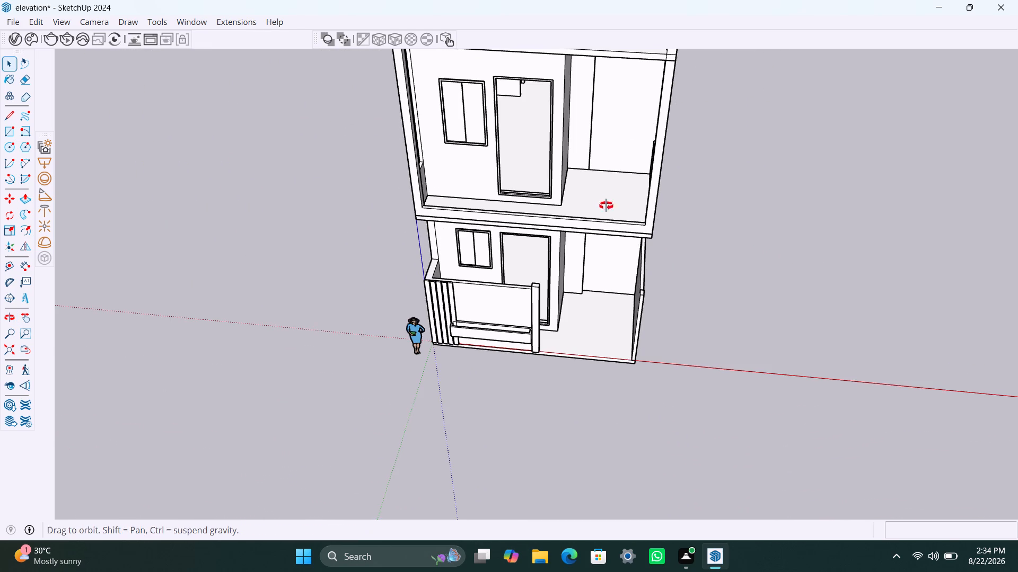
{"action": "middle_click_drag", "start_coordinate": [606, 205], "coordinate": [699, 224]}
{"action": "key", "text": "ctrl+s"}
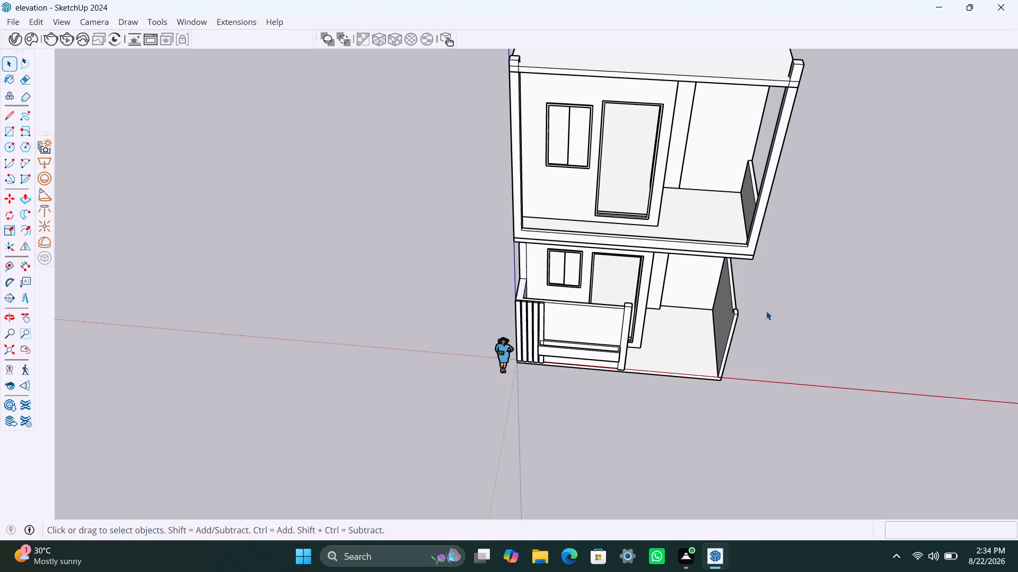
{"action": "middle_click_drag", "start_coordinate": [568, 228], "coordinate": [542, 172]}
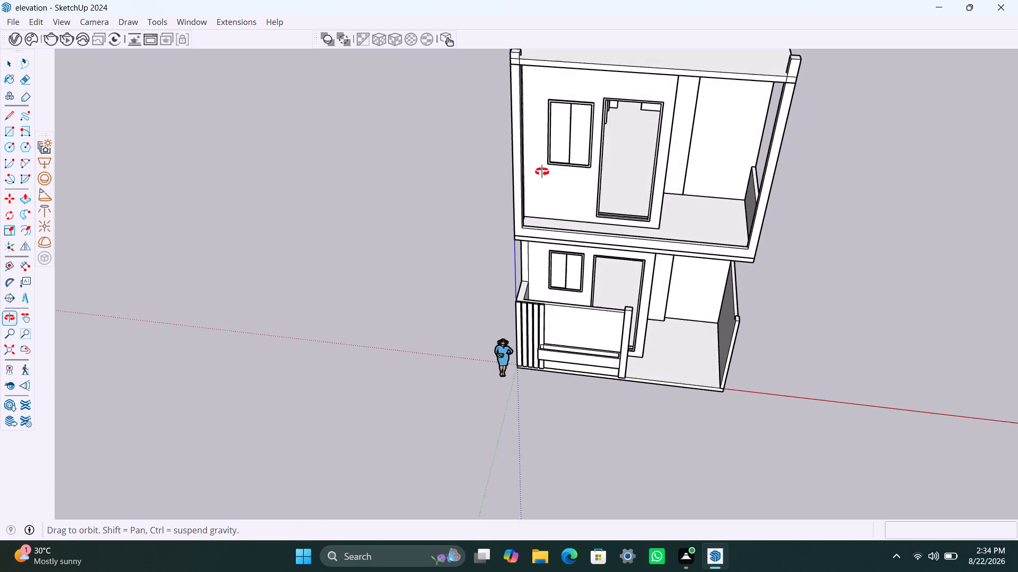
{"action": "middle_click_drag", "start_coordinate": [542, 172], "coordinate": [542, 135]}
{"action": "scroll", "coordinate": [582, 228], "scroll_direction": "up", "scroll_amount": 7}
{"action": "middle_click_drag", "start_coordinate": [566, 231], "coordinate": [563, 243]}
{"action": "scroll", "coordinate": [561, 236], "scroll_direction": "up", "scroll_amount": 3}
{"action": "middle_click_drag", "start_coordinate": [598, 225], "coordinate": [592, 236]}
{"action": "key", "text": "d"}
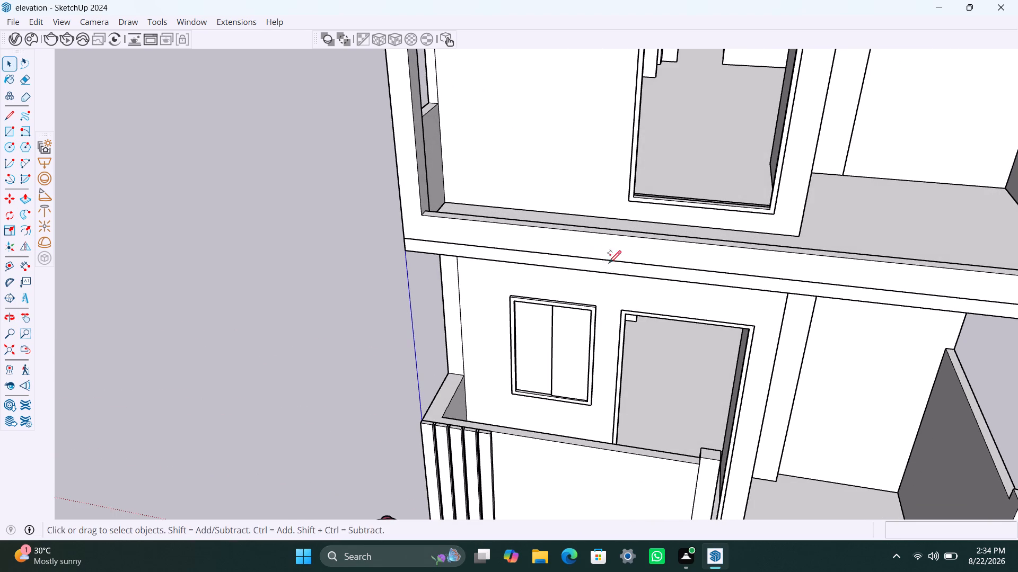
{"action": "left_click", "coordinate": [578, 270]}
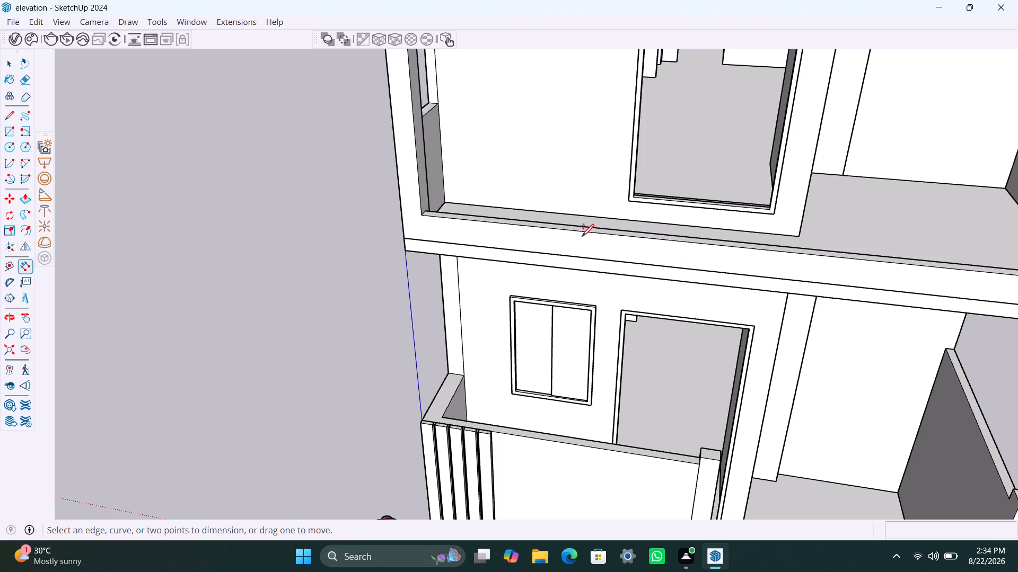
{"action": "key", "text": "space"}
Examine the upper balcony's front between the two piers, from the floor slab up to the roof slab.
{"action": "scroll", "coordinate": [548, 199], "scroll_direction": "down", "scroll_amount": 4}
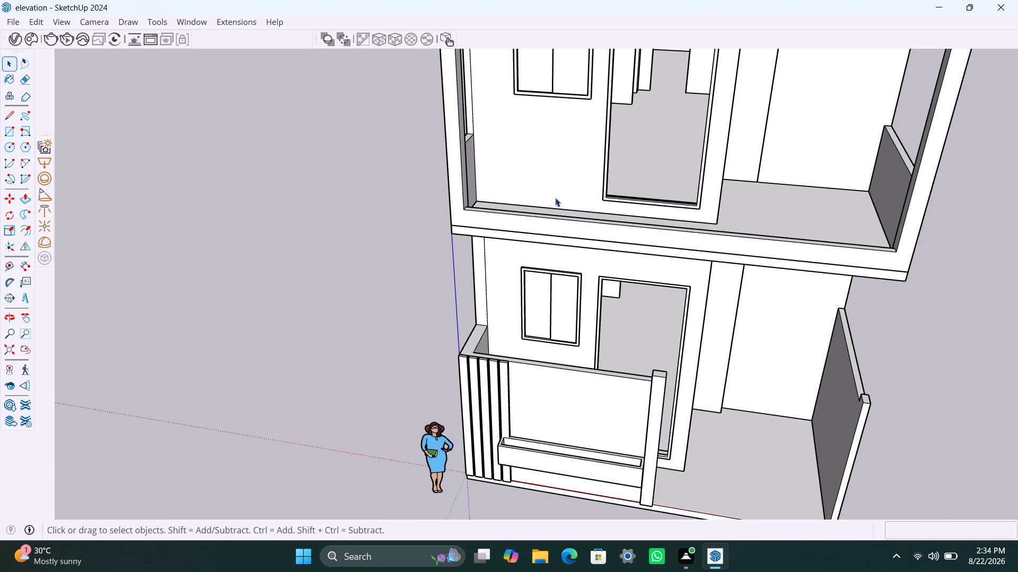
{"action": "middle_click_drag", "start_coordinate": [560, 206], "coordinate": [571, 209]}
{"action": "scroll", "coordinate": [494, 224], "scroll_direction": "up", "scroll_amount": 2}
{"action": "middle_click_drag", "start_coordinate": [501, 225], "coordinate": [519, 224]}
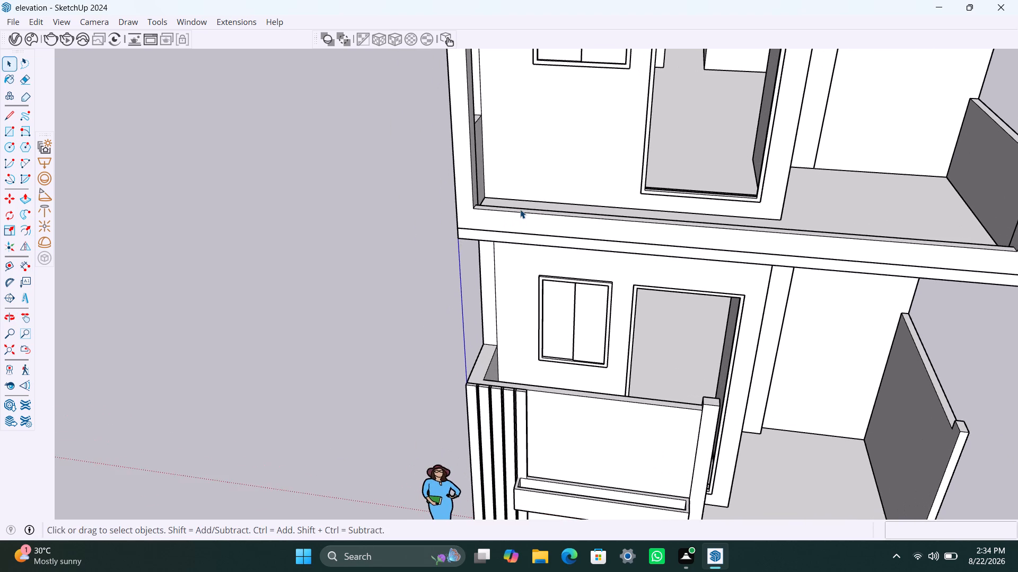
{"action": "scroll", "coordinate": [520, 209], "scroll_direction": "down", "scroll_amount": 5}
{"action": "middle_click_drag", "start_coordinate": [520, 207], "coordinate": [506, 231], "text": "shift"}
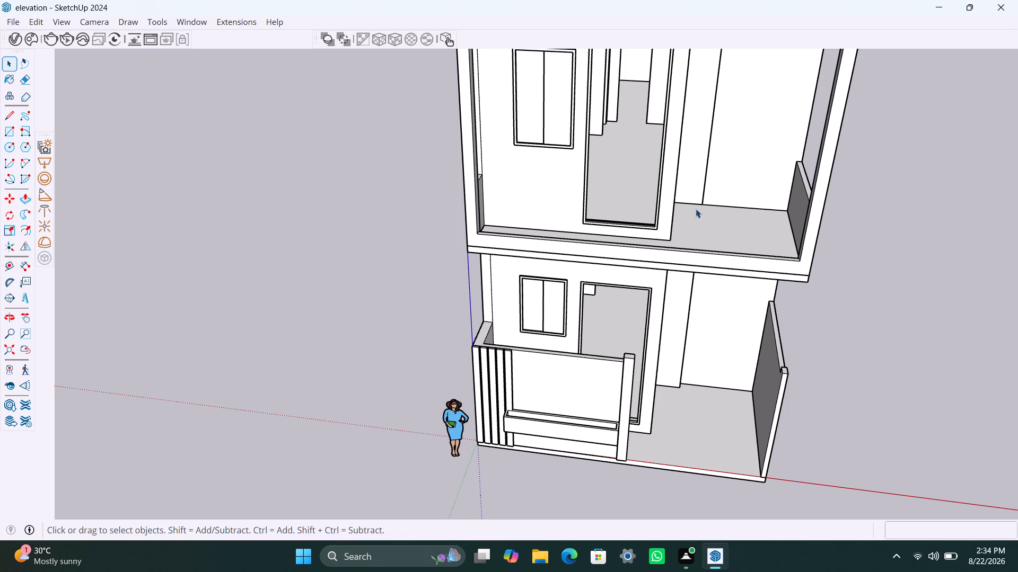
{"action": "middle_click_drag", "start_coordinate": [660, 189], "coordinate": [658, 201]}
{"action": "scroll", "coordinate": [668, 205], "scroll_direction": "down", "scroll_amount": 3}
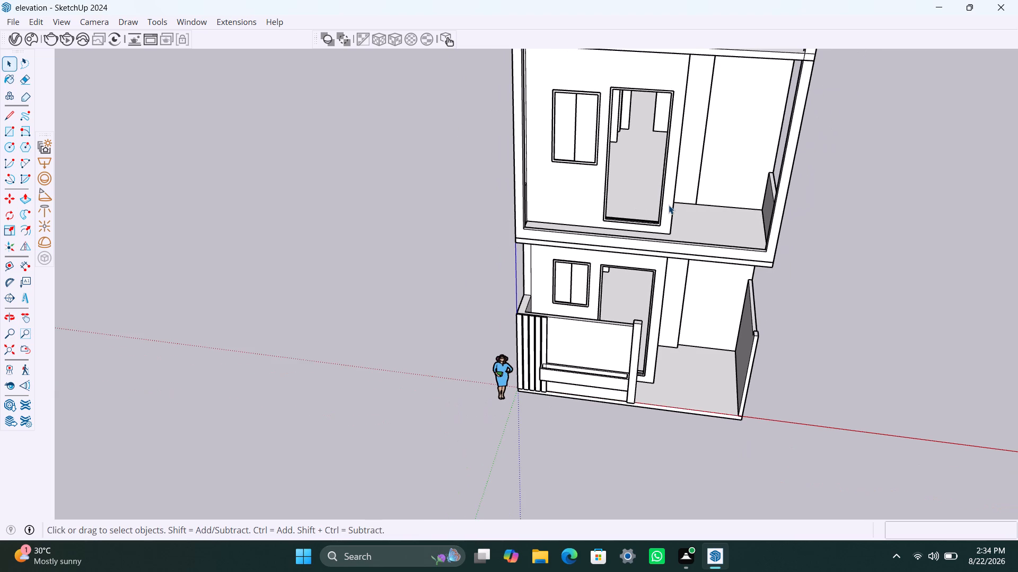
{"action": "scroll", "coordinate": [674, 199], "scroll_direction": "down", "scroll_amount": 3}
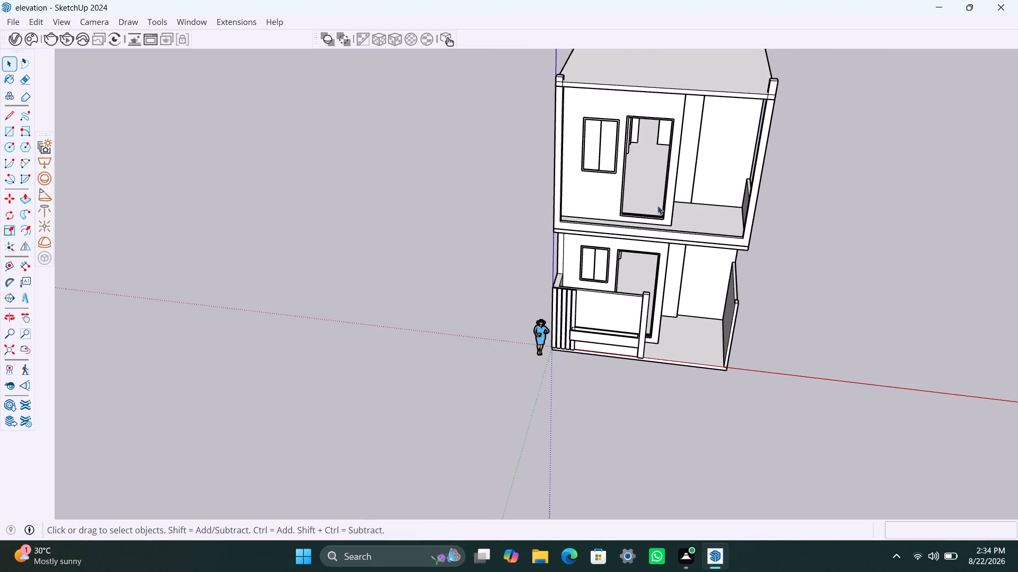
{"action": "middle_click_drag", "start_coordinate": [657, 205], "coordinate": [651, 236], "text": "shift"}
{"action": "scroll", "coordinate": [567, 183], "scroll_direction": "up", "scroll_amount": 2}
{"action": "middle_click_drag", "start_coordinate": [574, 172], "coordinate": [584, 149]}
{"action": "scroll", "coordinate": [584, 149], "scroll_direction": "up", "scroll_amount": 1}
{"action": "scroll", "coordinate": [584, 149], "scroll_direction": "down", "scroll_amount": 1}
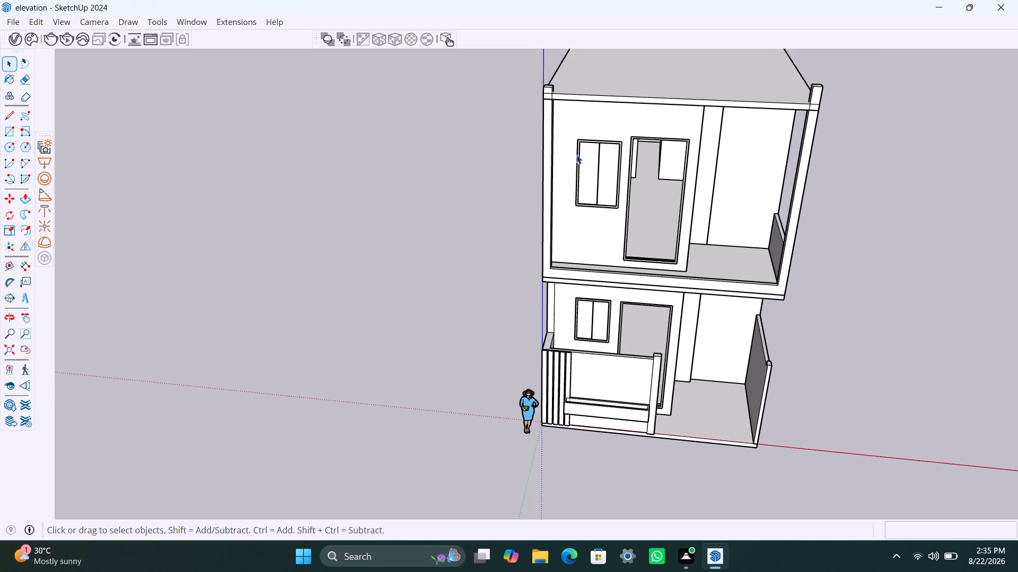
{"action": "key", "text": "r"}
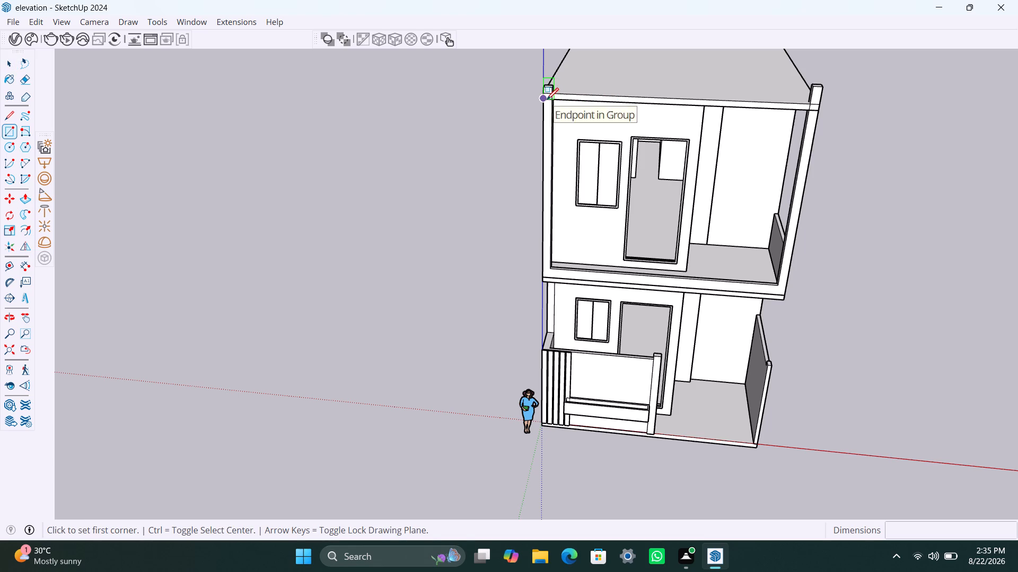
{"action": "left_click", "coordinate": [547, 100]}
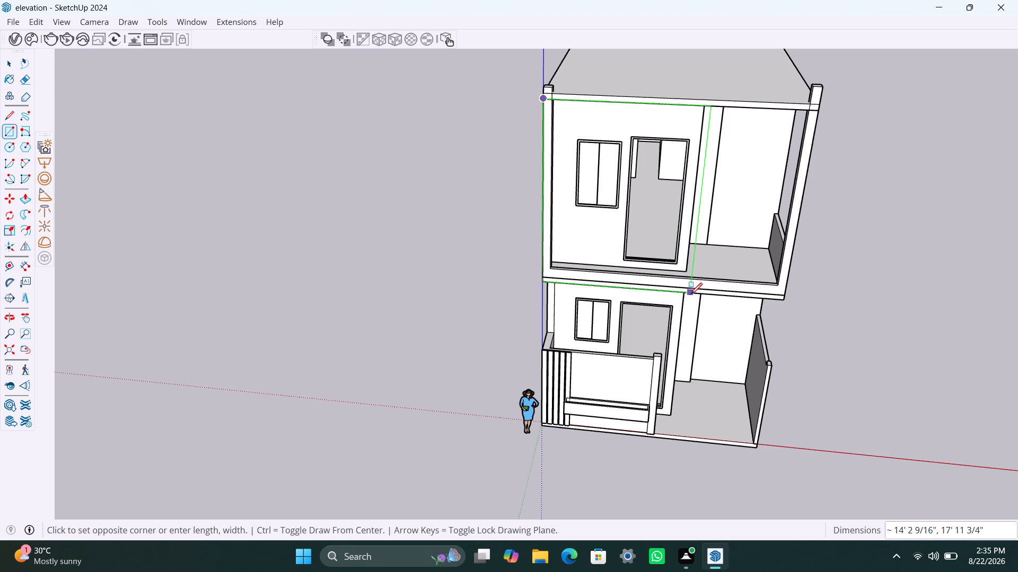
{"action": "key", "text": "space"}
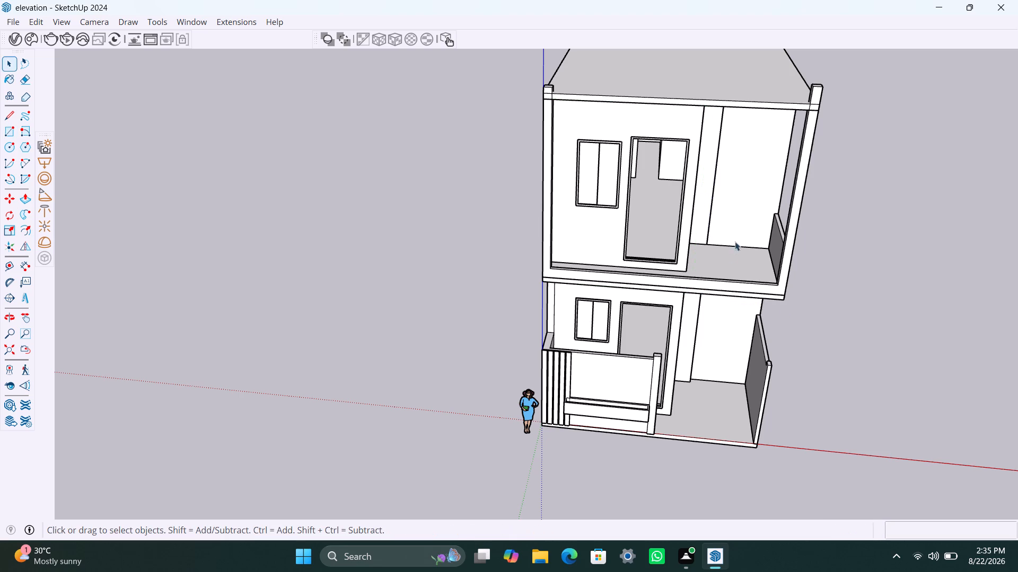
Place three parallel guides across the balcony front, successively offset 9", 2'6" and 3' inward from the second pier's inner edge.
{"action": "key", "text": "t"}
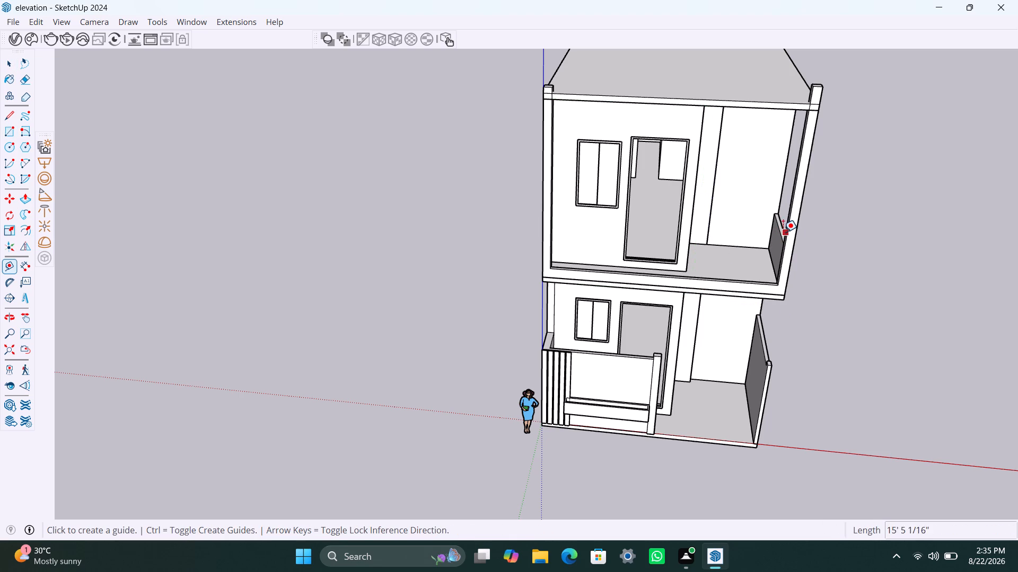
{"action": "left_click", "coordinate": [786, 229]}
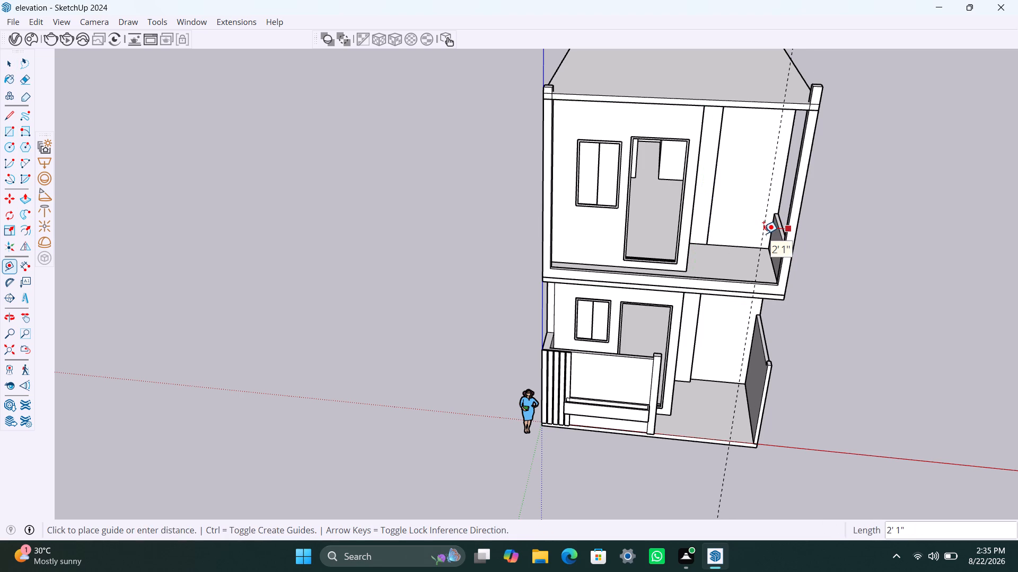
{"action": "type", "text": "9\""}
{"action": "key", "text": "Return"}
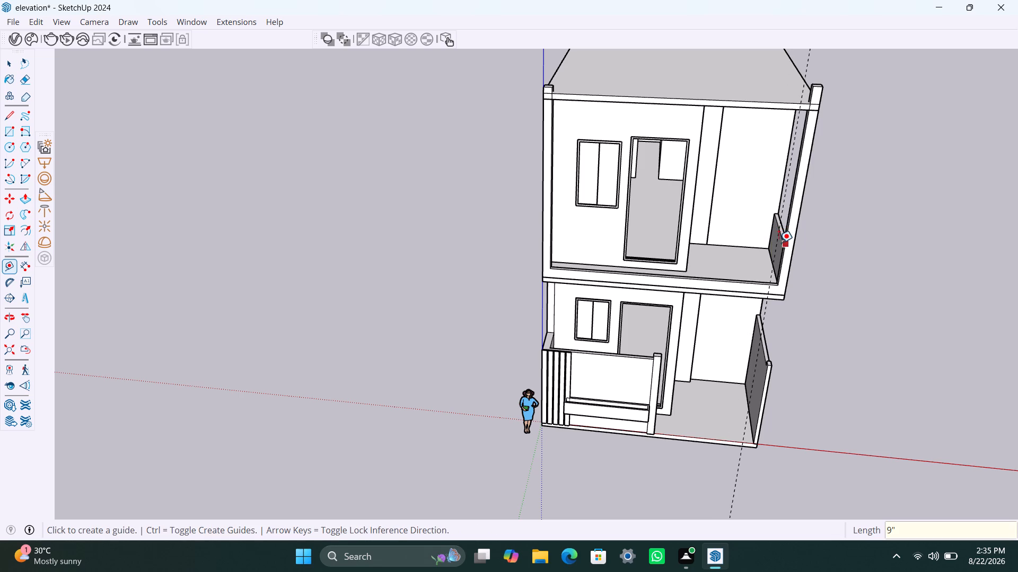
{"action": "left_click", "coordinate": [776, 239]}
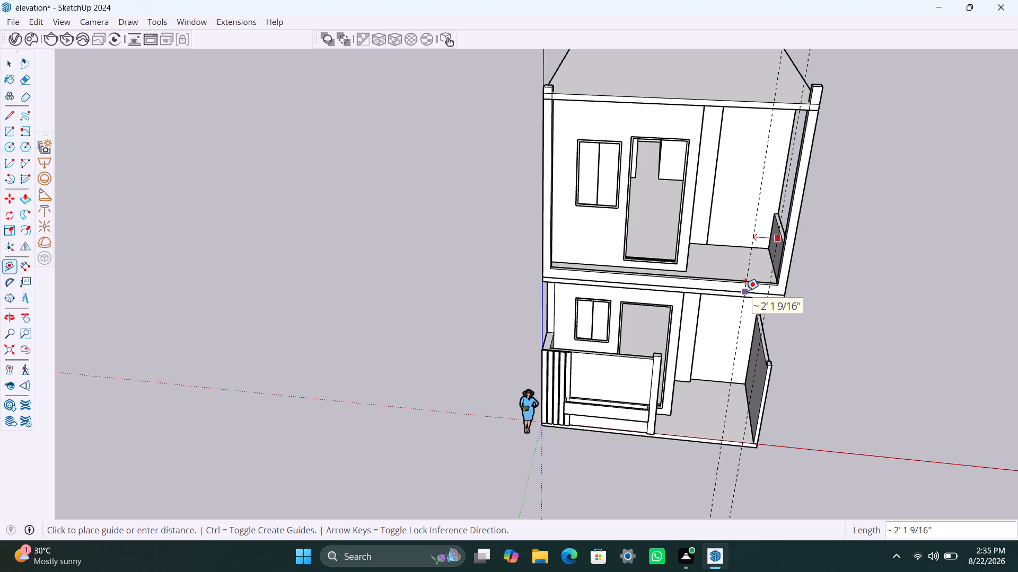
{"action": "type", "text": "2'6\""}
{"action": "key", "text": "Return"}
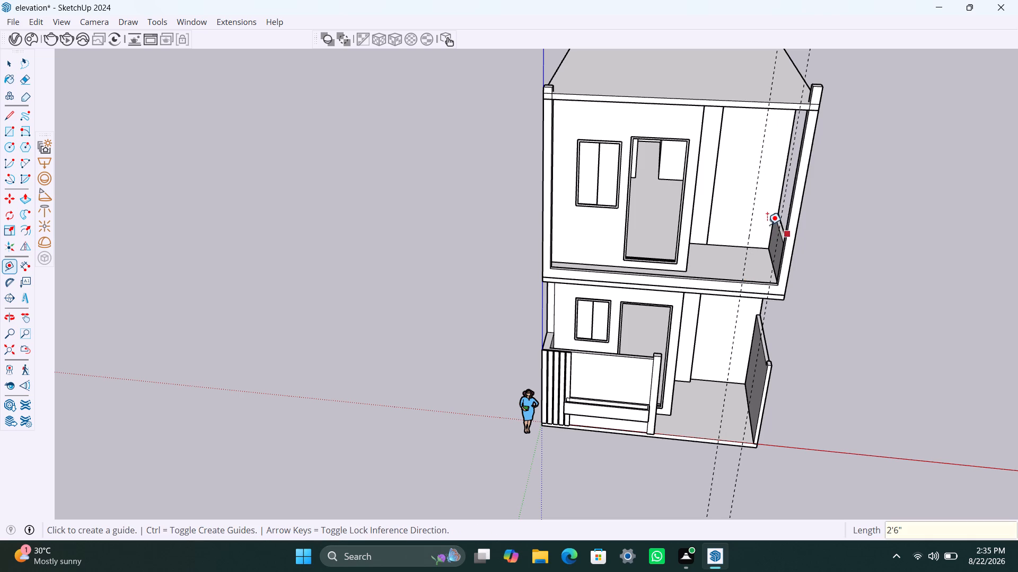
{"action": "left_click", "coordinate": [749, 239]}
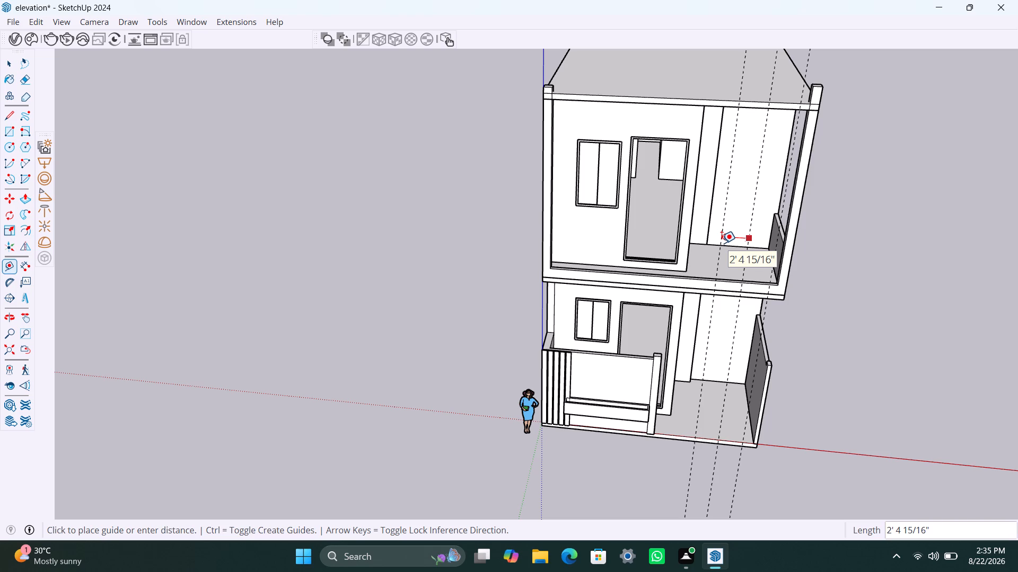
{"action": "type", "text": "3'"}
{"action": "key", "text": "Return"}
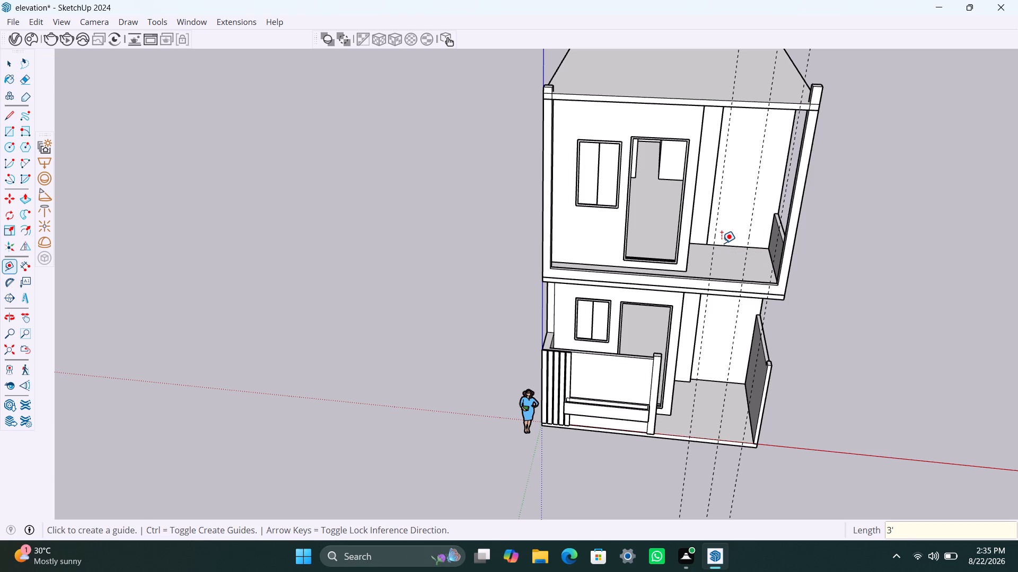
{"action": "key", "text": "space"}
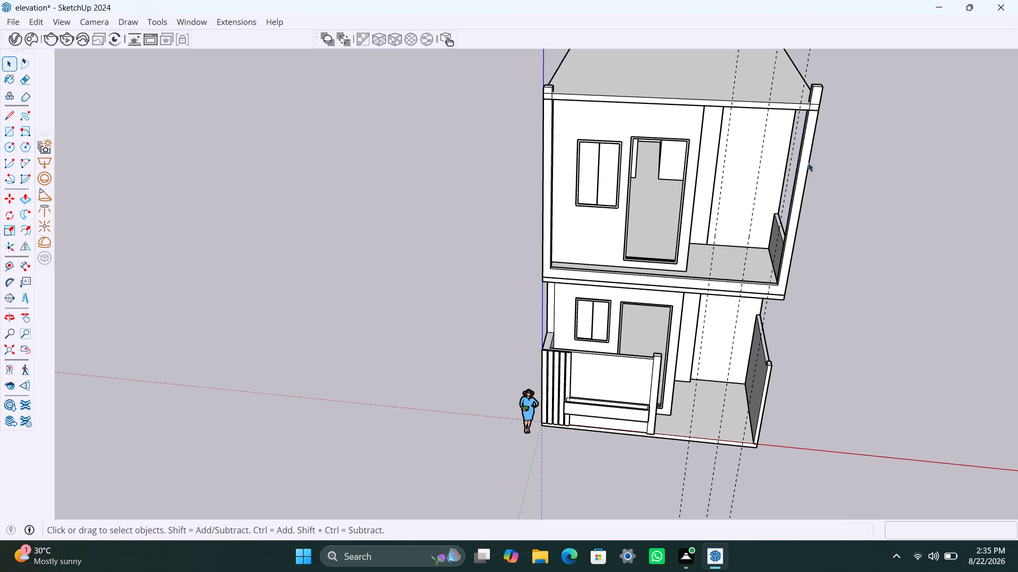
Draw a 15' 10 9/16" by 17' 11 3/4" rectangle from the roof slab's lower corner at the first pier to the innermost guide at the floor slab's bottom.
{"action": "key", "text": "r"}
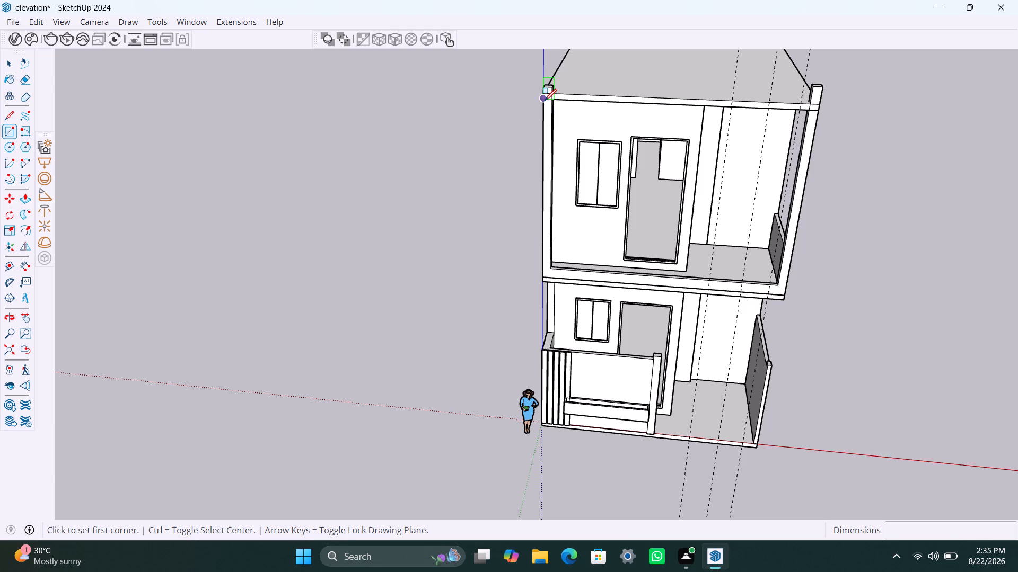
{"action": "left_click", "coordinate": [545, 100]}
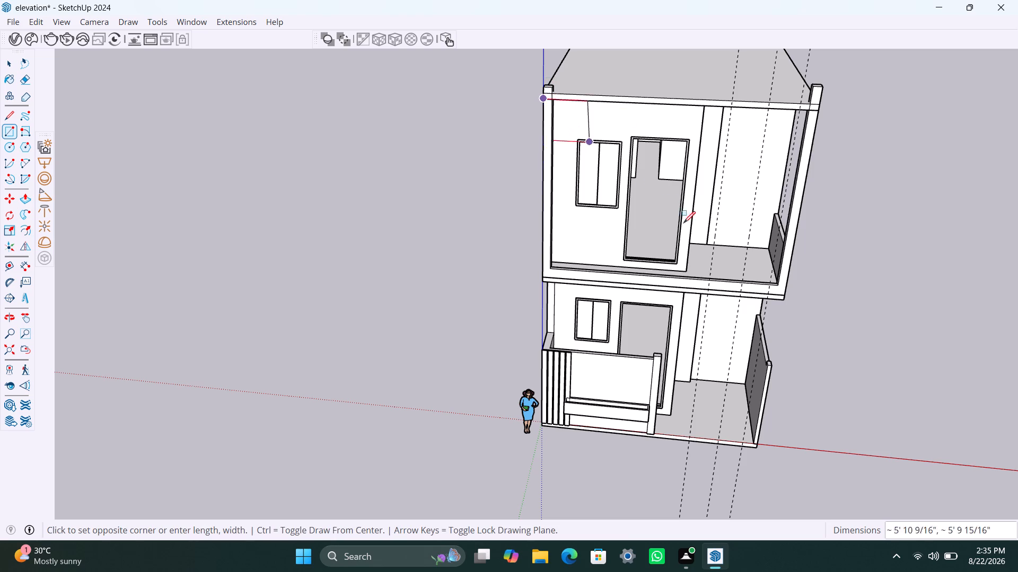
{"action": "left_click", "coordinate": [708, 294]}
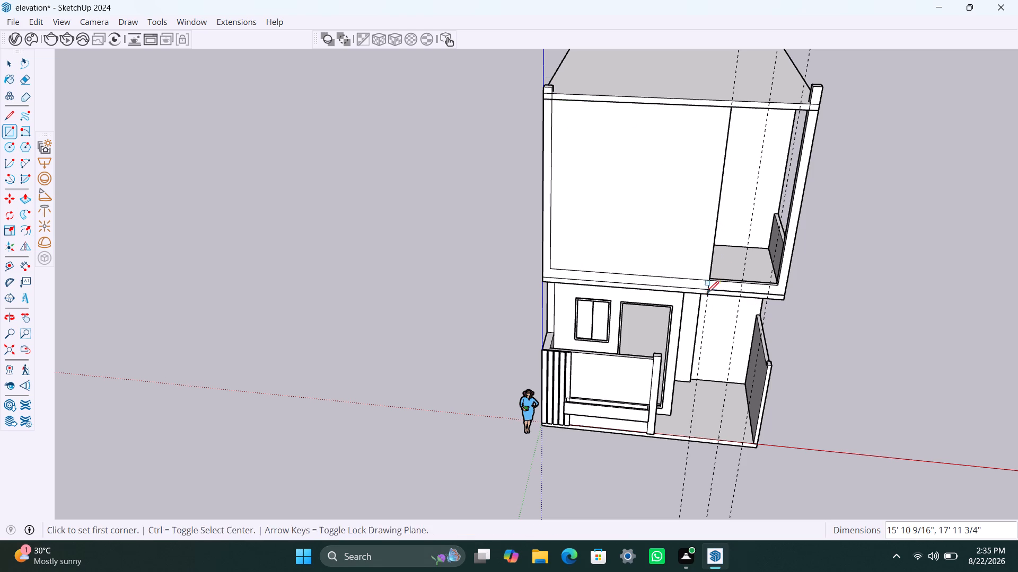
{"action": "key", "text": "space"}
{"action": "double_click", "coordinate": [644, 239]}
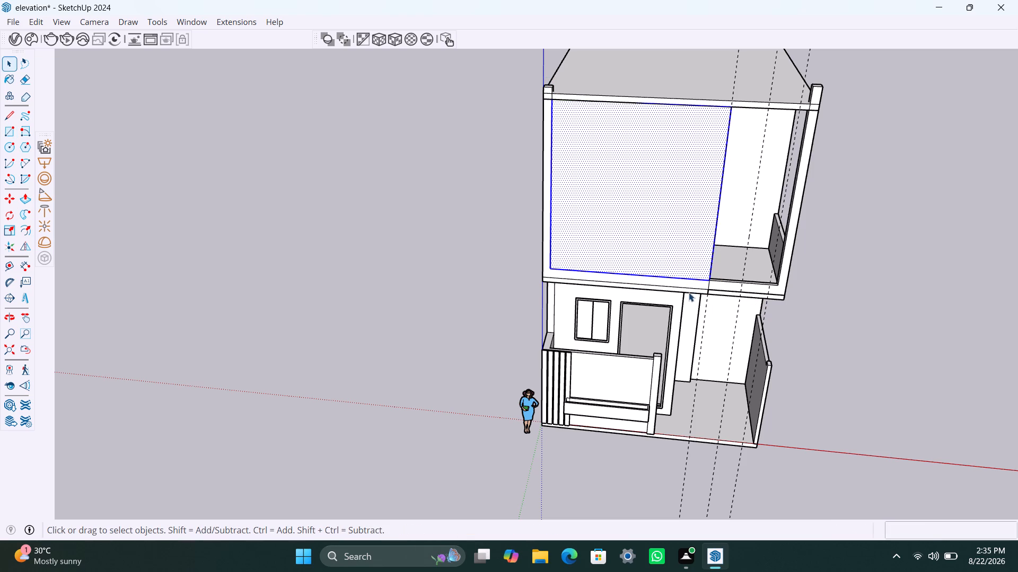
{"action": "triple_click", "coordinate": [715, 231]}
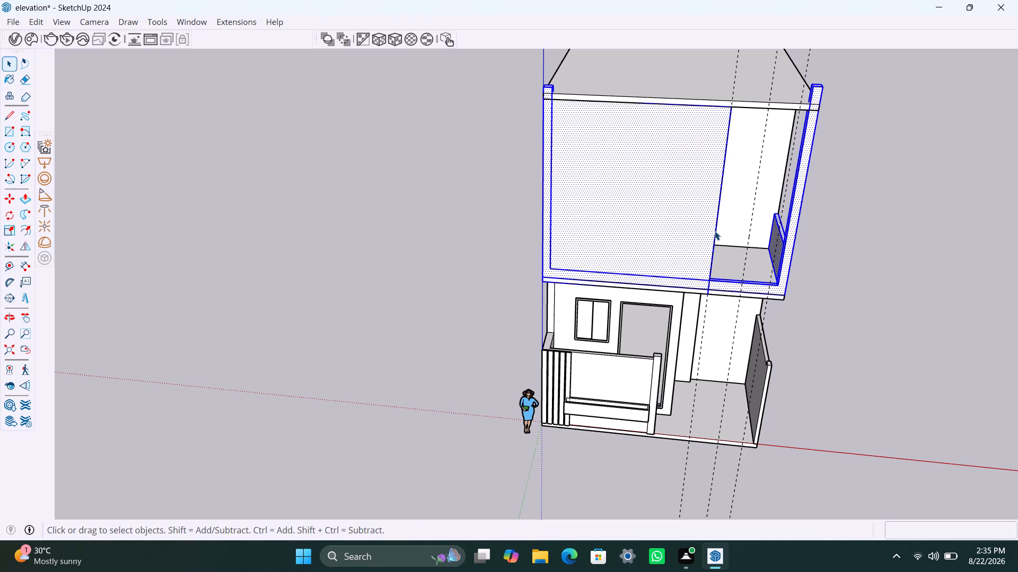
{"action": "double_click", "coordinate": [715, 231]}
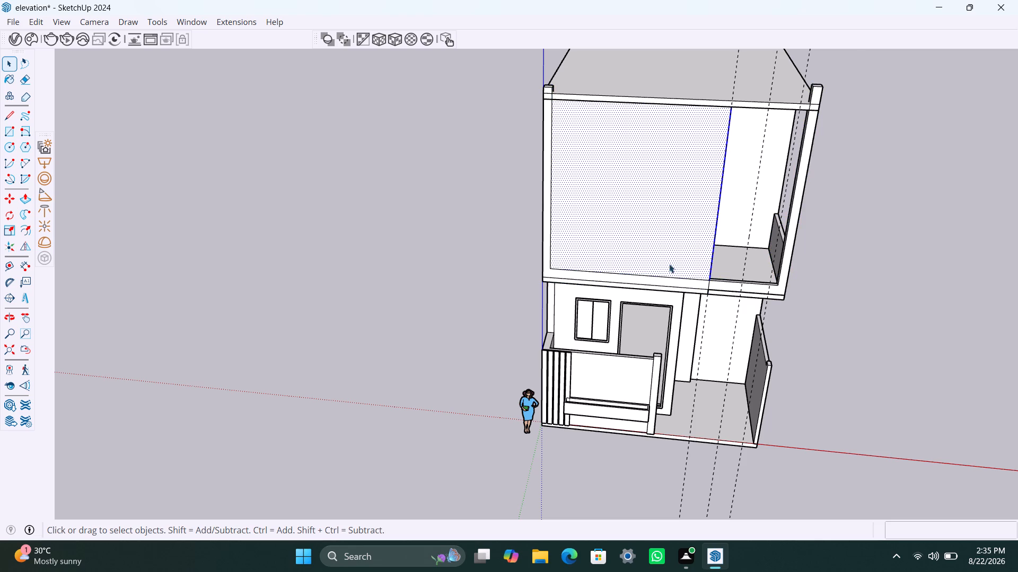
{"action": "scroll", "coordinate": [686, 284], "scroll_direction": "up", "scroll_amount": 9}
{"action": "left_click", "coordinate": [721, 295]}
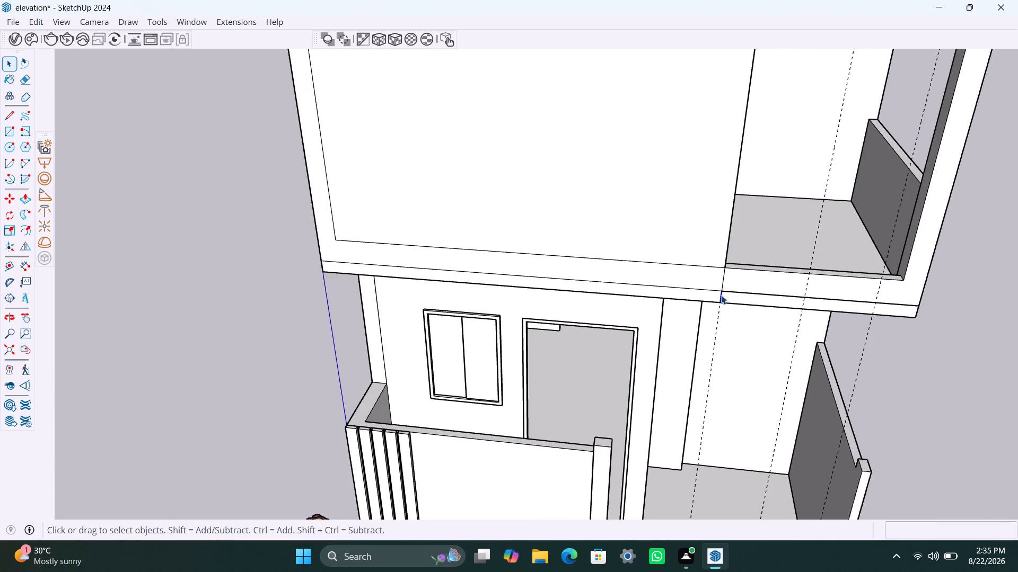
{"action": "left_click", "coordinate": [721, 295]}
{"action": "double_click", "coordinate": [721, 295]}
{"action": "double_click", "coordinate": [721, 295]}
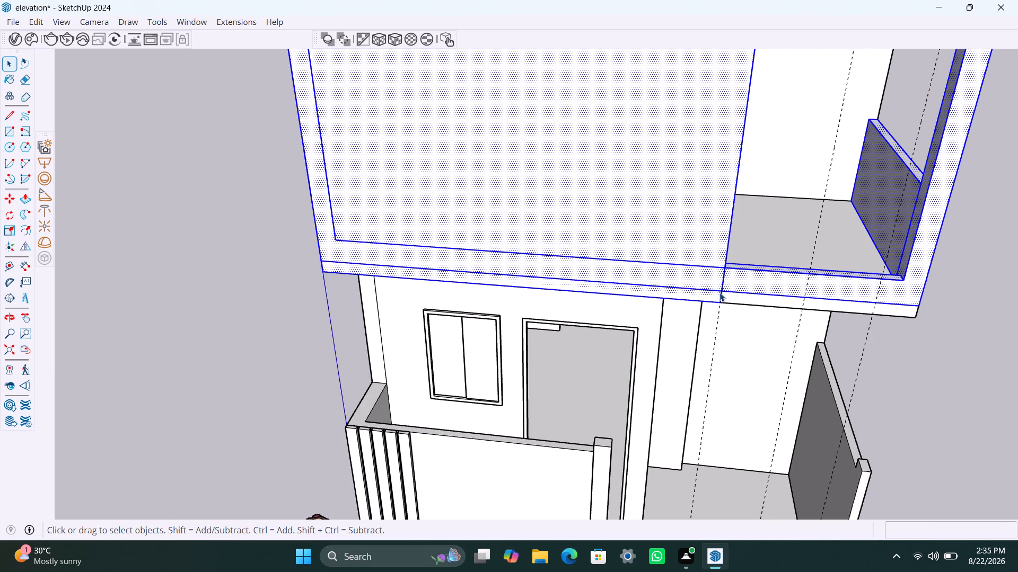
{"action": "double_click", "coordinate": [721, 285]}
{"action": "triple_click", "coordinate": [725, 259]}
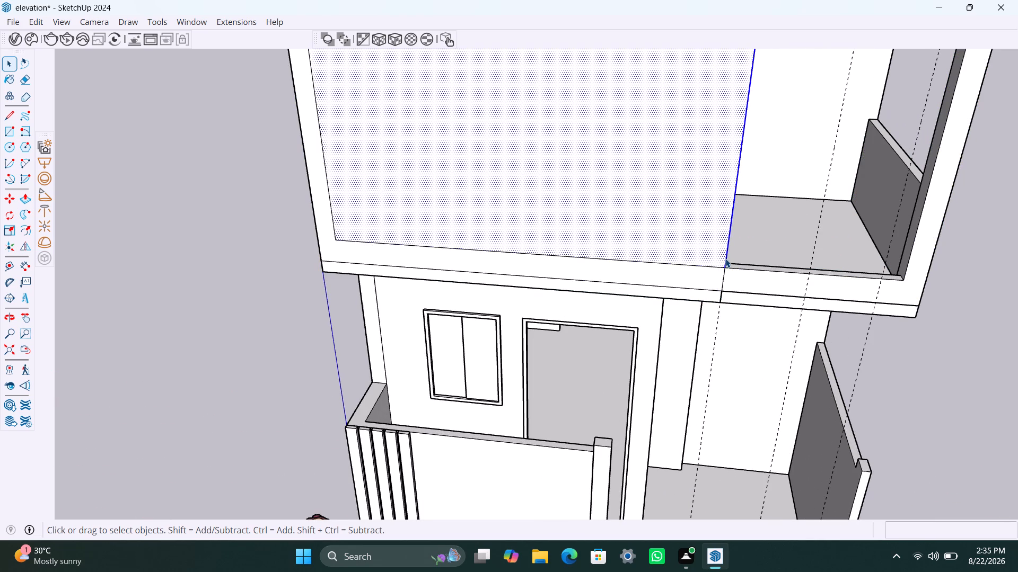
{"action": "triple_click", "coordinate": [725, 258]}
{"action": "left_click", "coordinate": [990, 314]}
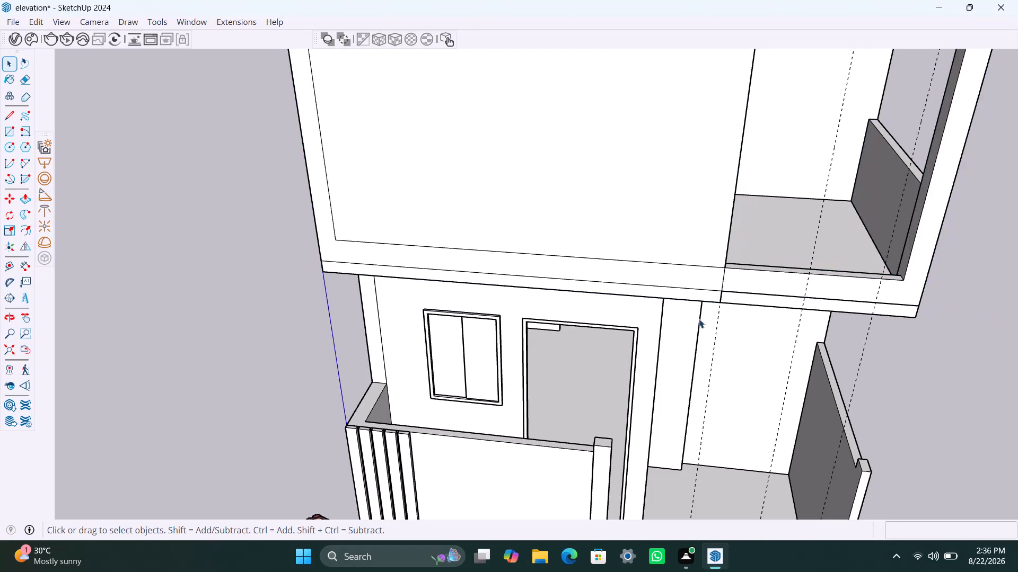
Undo the last rectangle drawn across the upper balcony's front.
{"action": "scroll", "coordinate": [679, 240], "scroll_direction": "down", "scroll_amount": 9}
{"action": "left_click", "coordinate": [647, 172]}
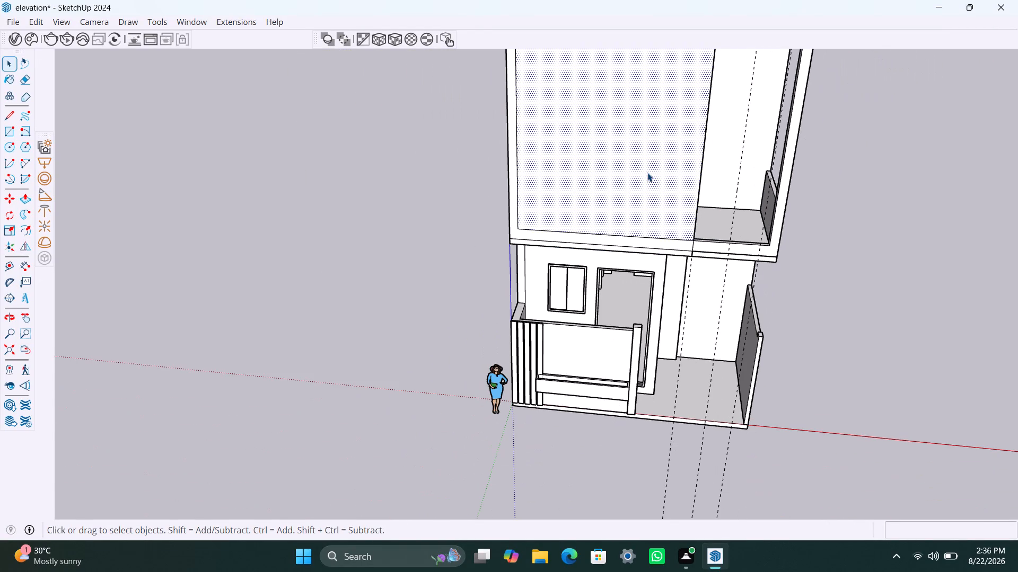
{"action": "key", "text": "ctrl+z"}
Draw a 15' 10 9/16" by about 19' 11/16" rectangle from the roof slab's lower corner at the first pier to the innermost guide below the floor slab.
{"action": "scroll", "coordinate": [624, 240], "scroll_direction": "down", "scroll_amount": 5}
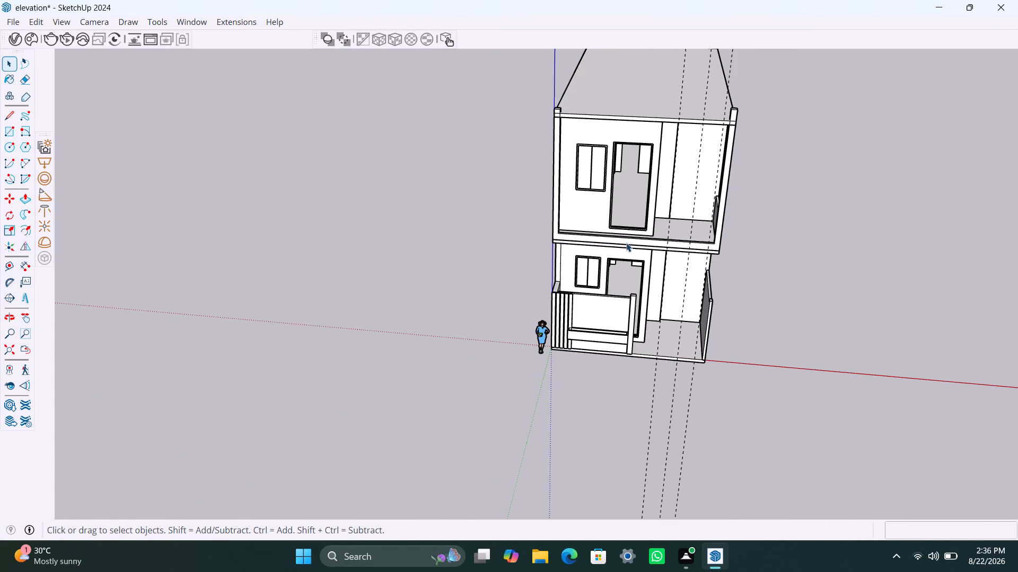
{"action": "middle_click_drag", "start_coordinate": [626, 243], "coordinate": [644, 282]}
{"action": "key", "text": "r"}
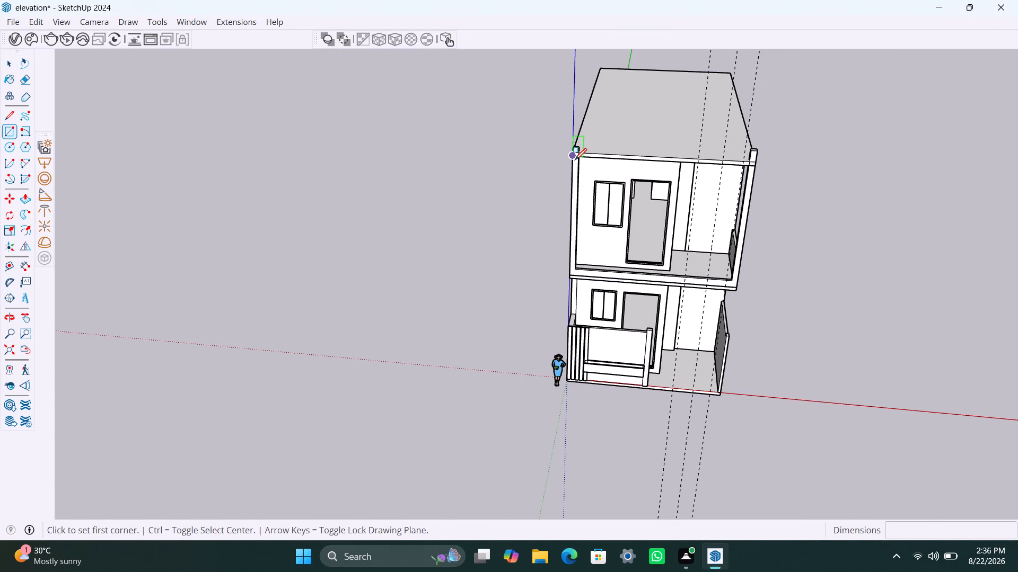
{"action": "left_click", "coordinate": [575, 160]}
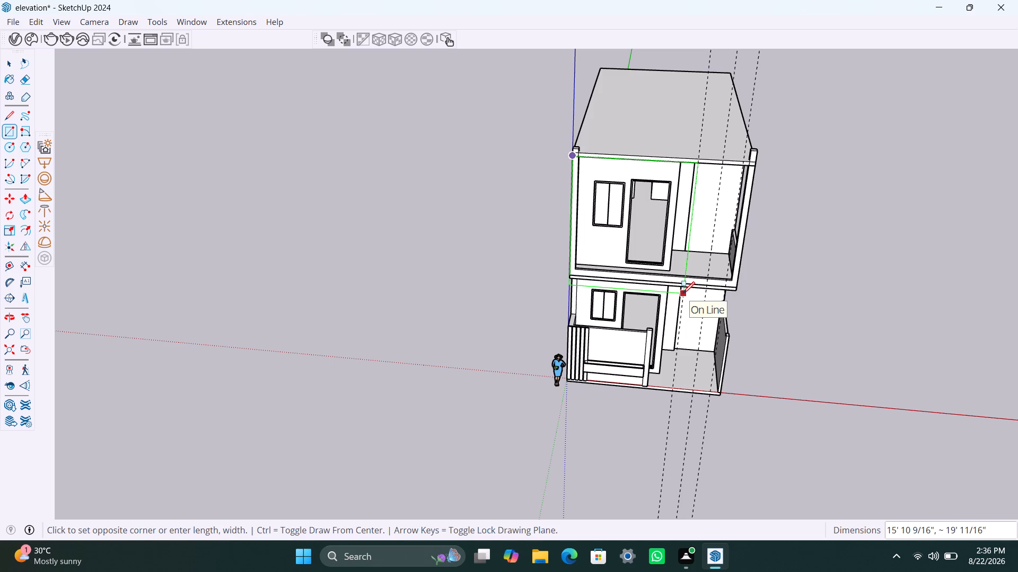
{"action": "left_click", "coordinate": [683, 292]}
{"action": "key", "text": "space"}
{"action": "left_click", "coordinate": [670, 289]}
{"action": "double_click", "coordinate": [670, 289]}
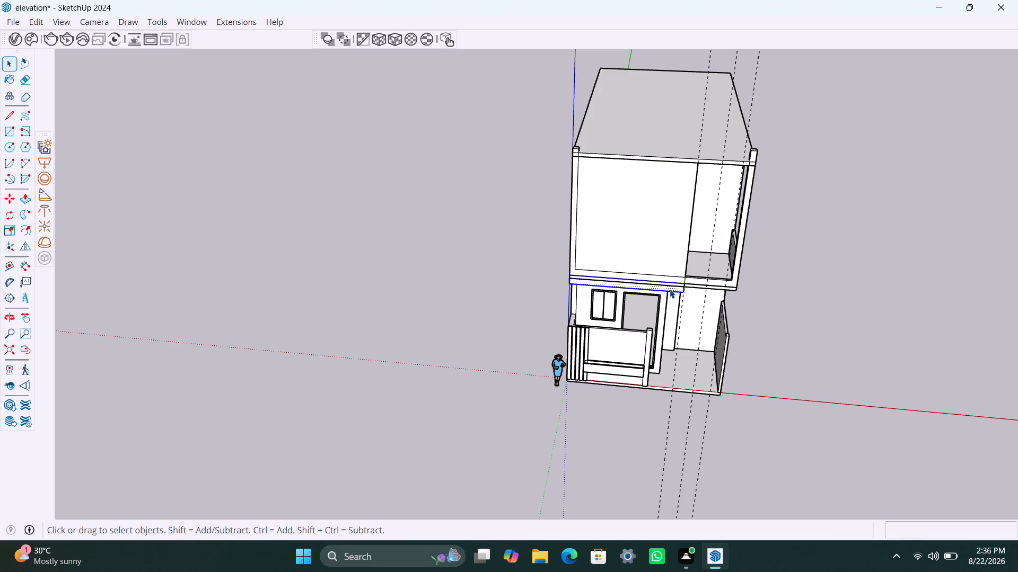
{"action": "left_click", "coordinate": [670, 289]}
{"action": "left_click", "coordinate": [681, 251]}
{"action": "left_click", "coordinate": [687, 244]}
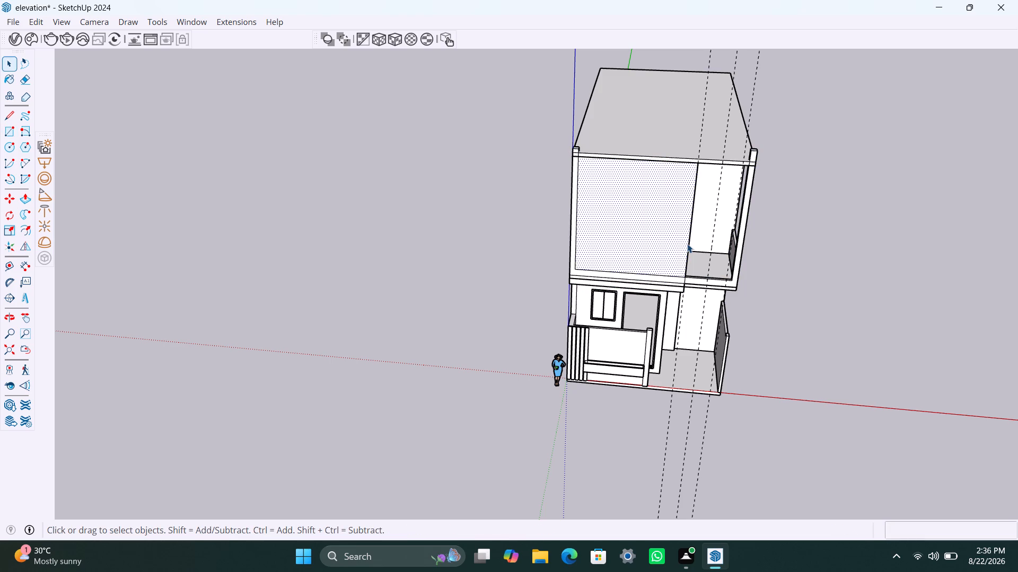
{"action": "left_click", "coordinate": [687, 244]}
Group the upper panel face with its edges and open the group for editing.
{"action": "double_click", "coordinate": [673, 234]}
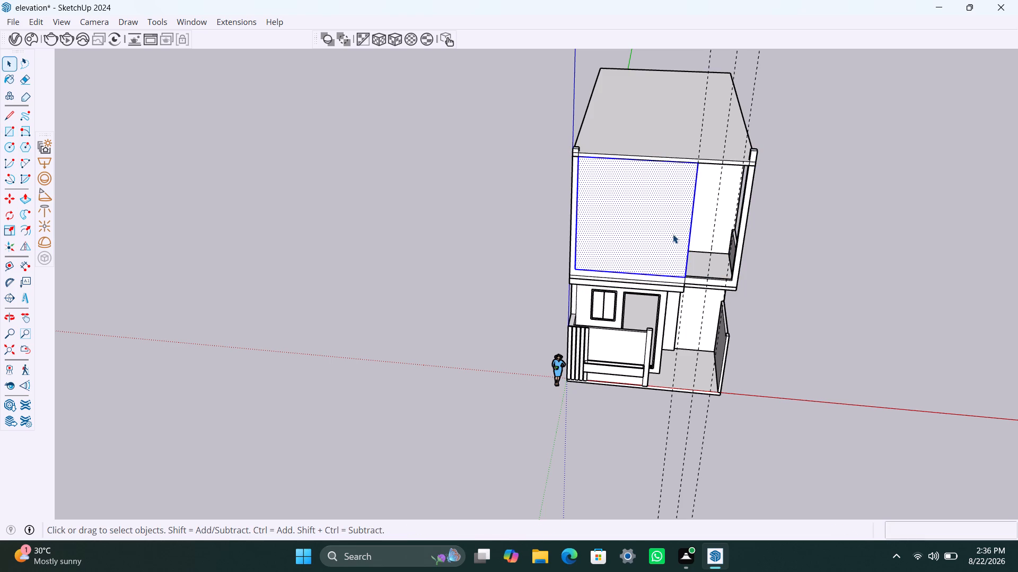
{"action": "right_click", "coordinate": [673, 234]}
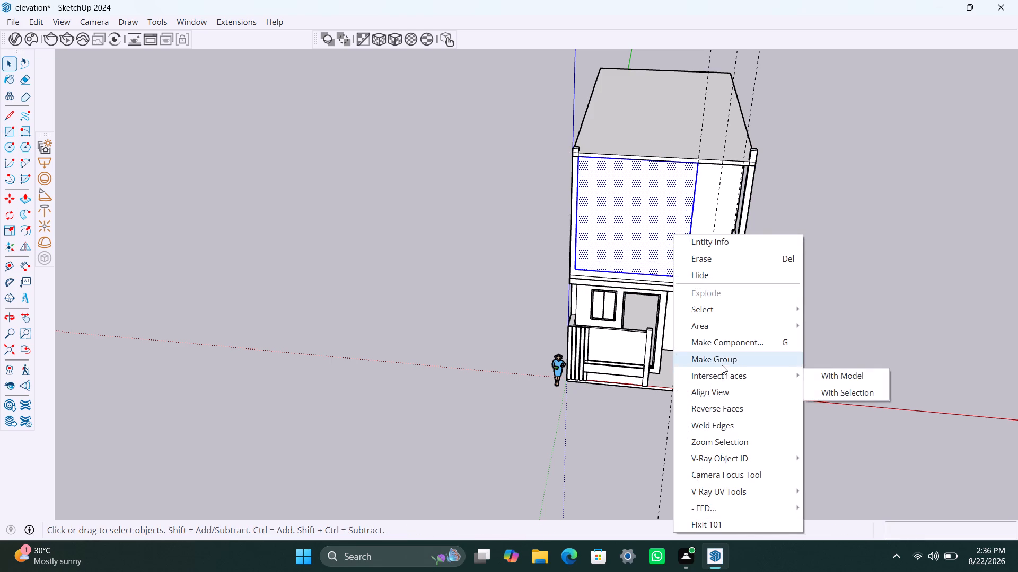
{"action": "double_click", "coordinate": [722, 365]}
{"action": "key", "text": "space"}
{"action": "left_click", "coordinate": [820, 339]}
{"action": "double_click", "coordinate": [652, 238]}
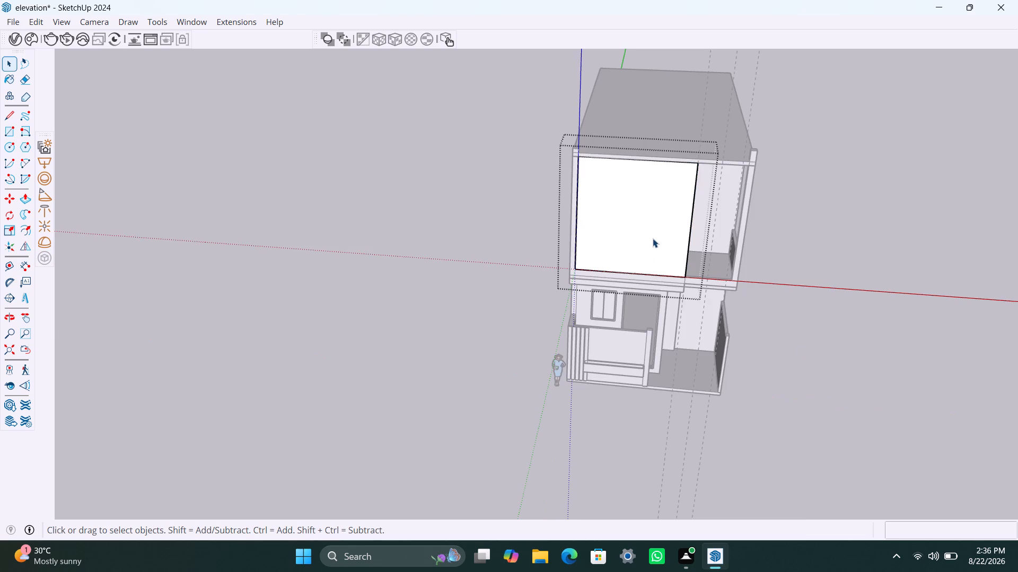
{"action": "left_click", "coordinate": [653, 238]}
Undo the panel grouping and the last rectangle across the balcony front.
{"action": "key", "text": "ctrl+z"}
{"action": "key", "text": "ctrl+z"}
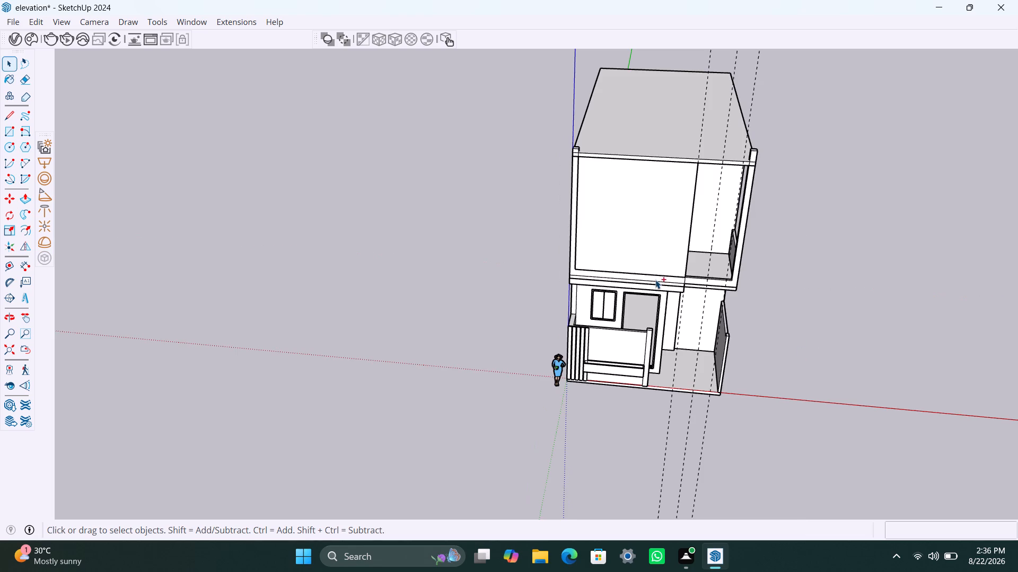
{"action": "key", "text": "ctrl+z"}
Draw a 15' 10 9/16" wide rectangle from the roof slab's lower corner at the first pier to the innermost guide at the floor slab's bottom.
{"action": "key", "text": "r"}
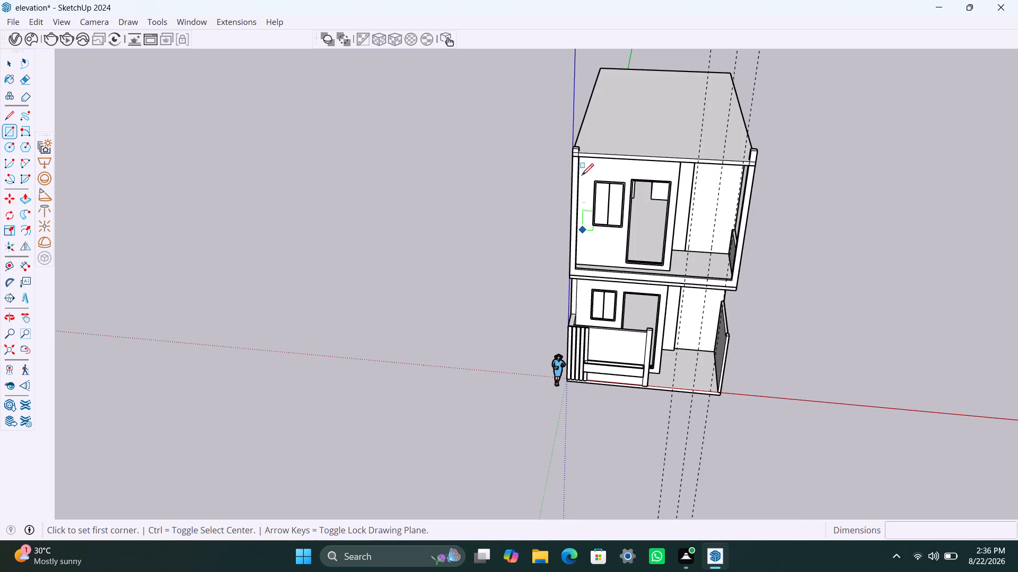
{"action": "left_click", "coordinate": [573, 158]}
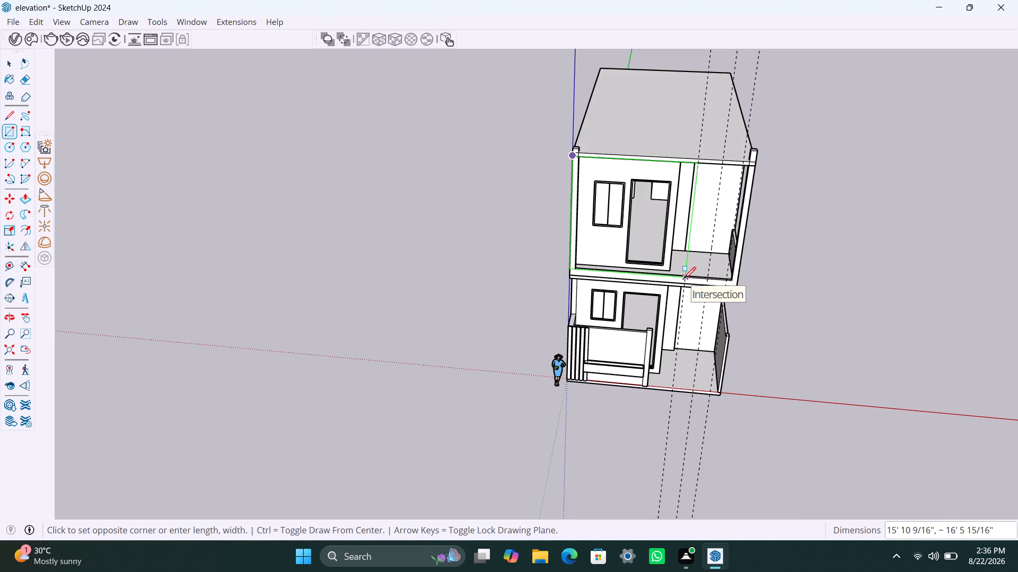
{"action": "left_click", "coordinate": [684, 287]}
Group the front panel face above the floor slab together with its edges.
{"action": "key", "text": "space"}
{"action": "double_click", "coordinate": [650, 247]}
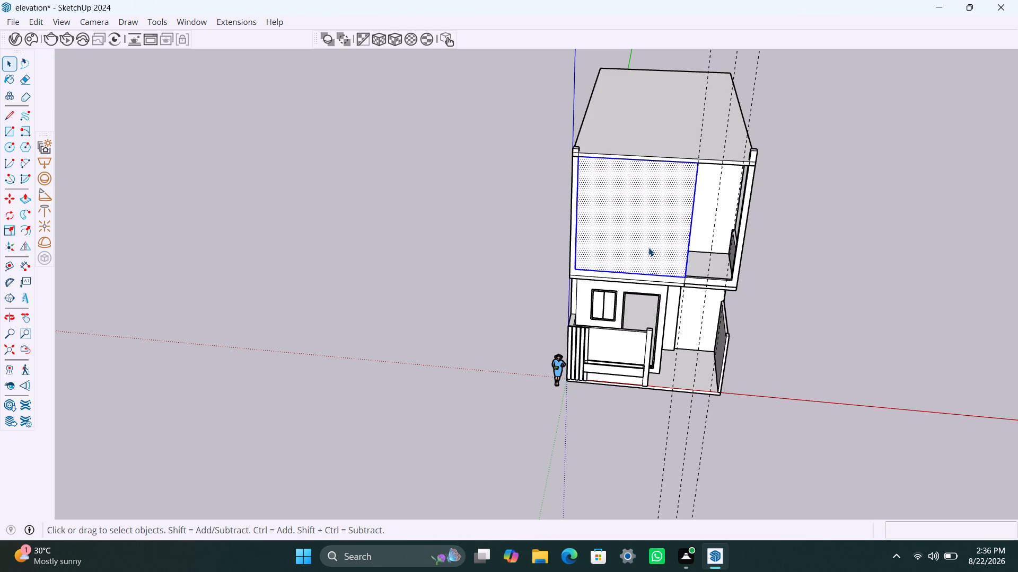
{"action": "right_click", "coordinate": [648, 248]}
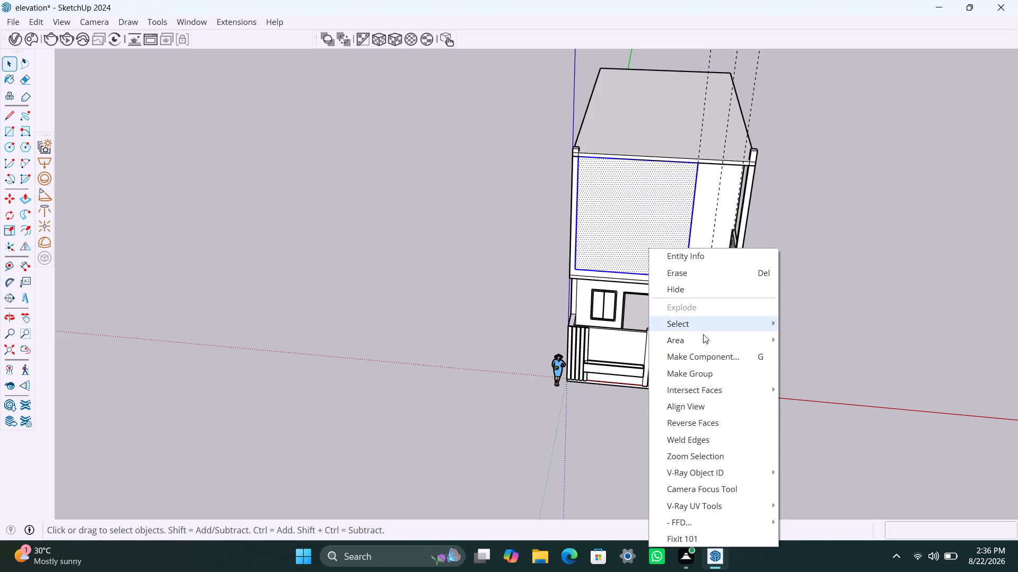
{"action": "left_click", "coordinate": [709, 368]}
Push/pull the panel face outward 2" inside its group.
{"action": "triple_click", "coordinate": [650, 224]}
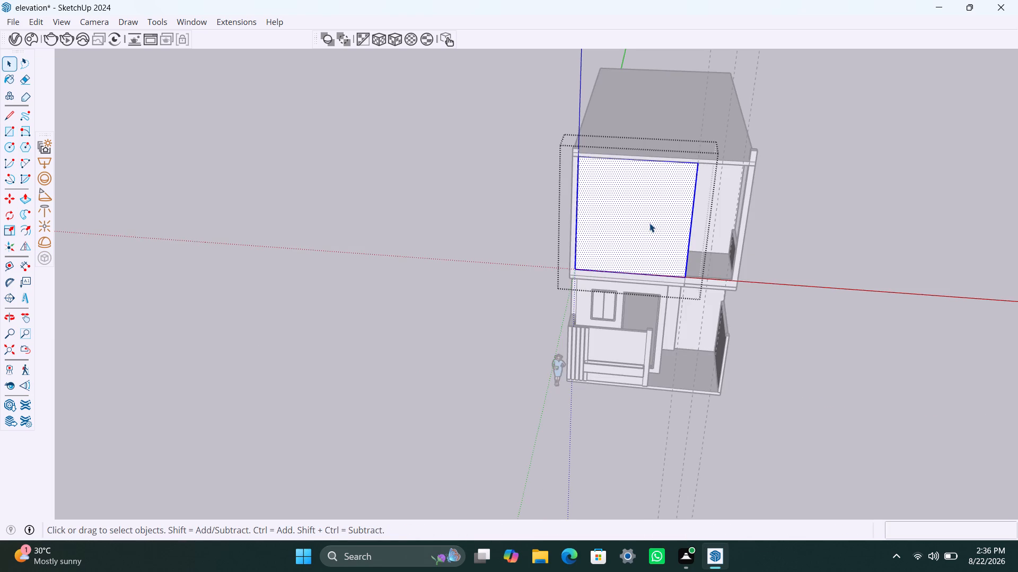
{"action": "key", "text": "p"}
{"action": "left_click", "coordinate": [650, 223]}
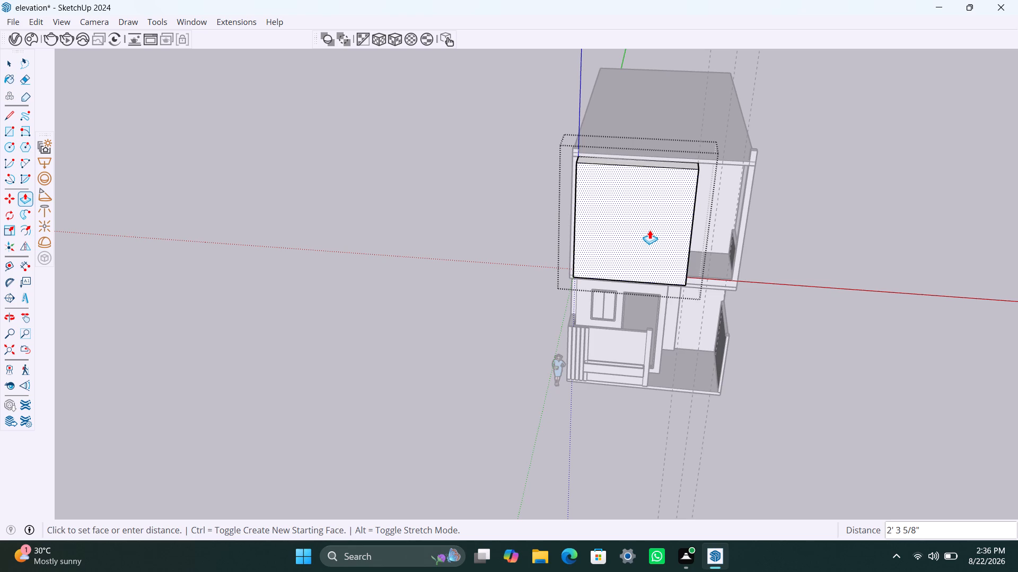
{"action": "type", "text": "2\""}
{"action": "key", "text": "Return"}
{"action": "key", "text": "space"}
{"action": "left_click", "coordinate": [841, 249]}
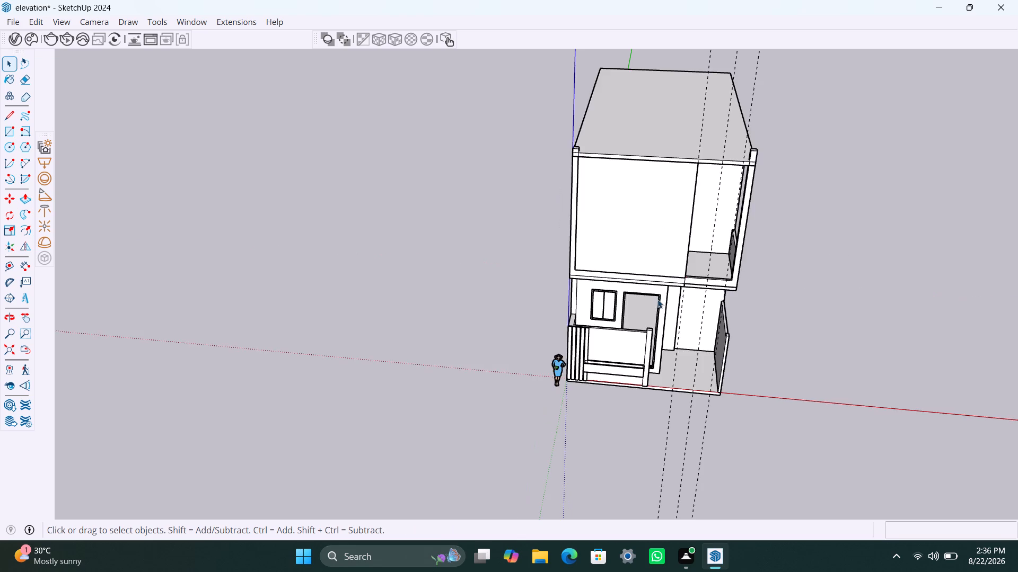
Extend the grouped panel's underside down about 1' 5 13/16" to the floor slab's bottom edge and close the group.
{"action": "scroll", "coordinate": [657, 299], "scroll_direction": "up", "scroll_amount": 4}
{"action": "middle_click_drag", "start_coordinate": [660, 279], "coordinate": [619, 182]}
{"action": "scroll", "coordinate": [652, 241], "scroll_direction": "up", "scroll_amount": 4}
{"action": "middle_click_drag", "start_coordinate": [658, 249], "coordinate": [662, 245]}
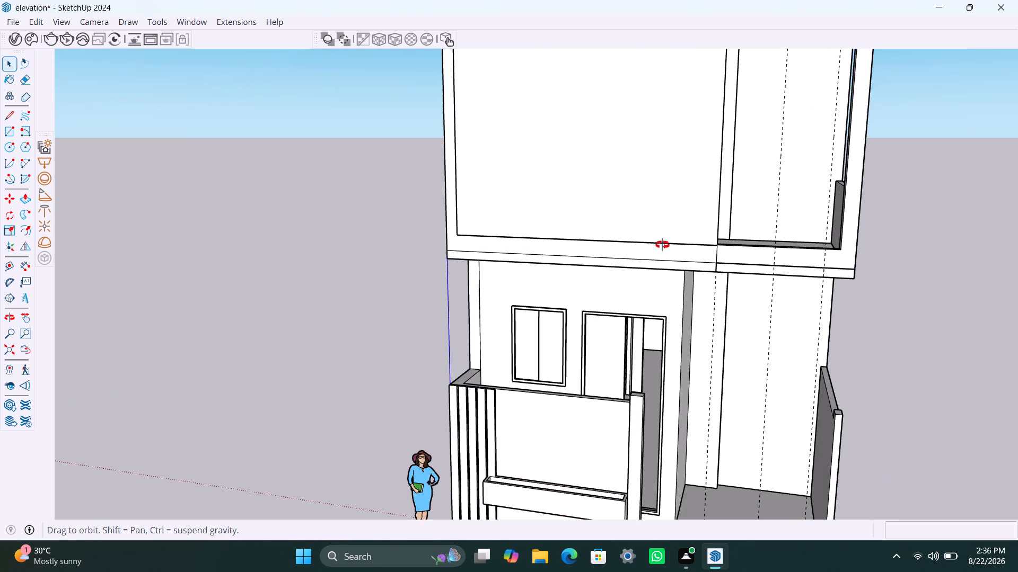
{"action": "middle_click_drag", "start_coordinate": [662, 245], "coordinate": [724, 105]}
{"action": "scroll", "coordinate": [682, 230], "scroll_direction": "up", "scroll_amount": 10}
{"action": "middle_click_drag", "start_coordinate": [684, 218], "coordinate": [684, 217]}
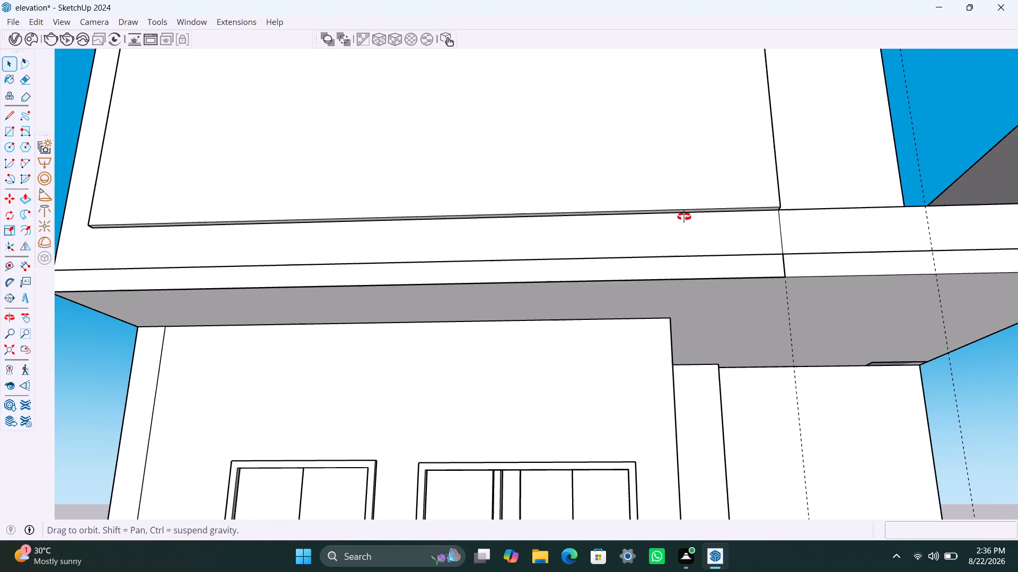
{"action": "middle_click_drag", "start_coordinate": [684, 217], "coordinate": [677, 199]}
{"action": "scroll", "coordinate": [685, 206], "scroll_direction": "up", "scroll_amount": 4}
{"action": "left_click", "coordinate": [695, 192]}
{"action": "left_click", "coordinate": [694, 191]}
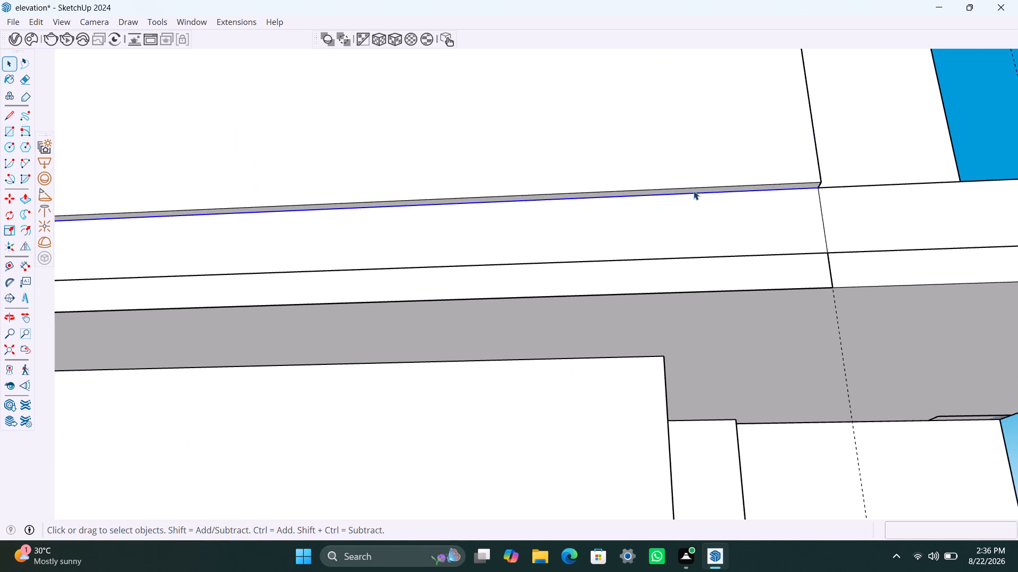
{"action": "triple_click", "coordinate": [694, 191]}
{"action": "left_click", "coordinate": [694, 191]}
{"action": "left_click", "coordinate": [690, 173]}
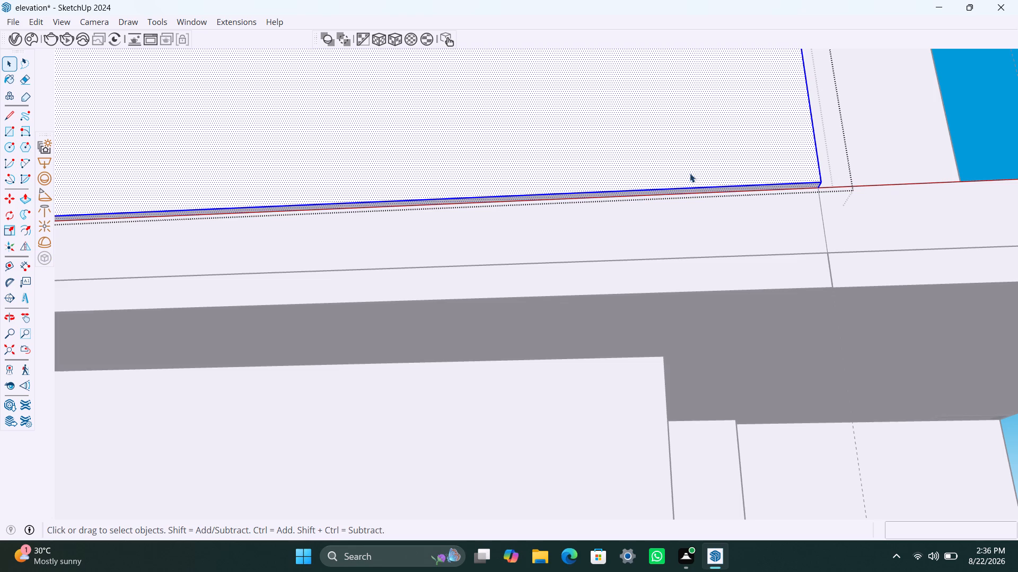
{"action": "left_click", "coordinate": [690, 191]}
{"action": "key", "text": "p"}
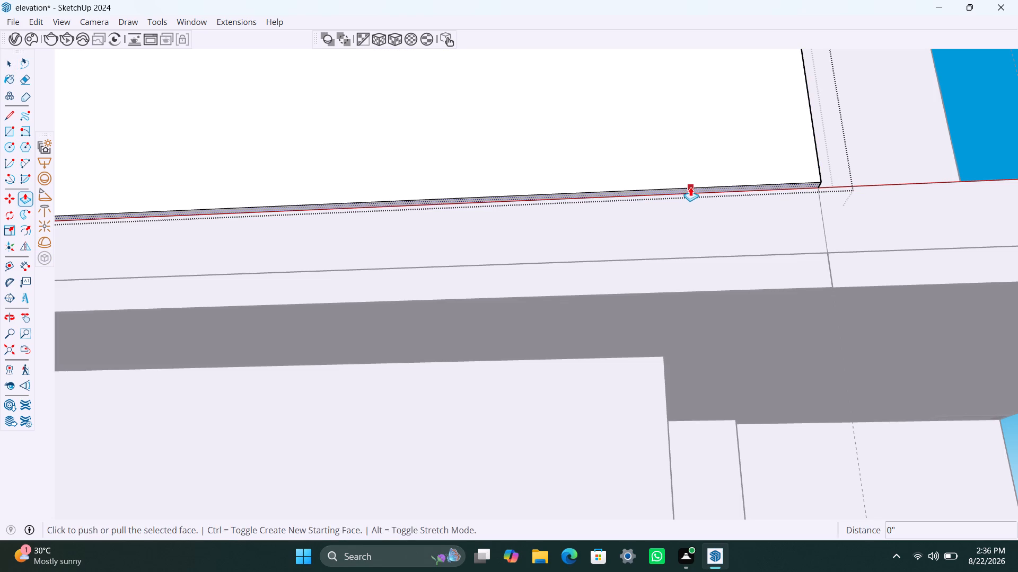
{"action": "left_click", "coordinate": [690, 187]}
{"action": "left_click", "coordinate": [773, 290]}
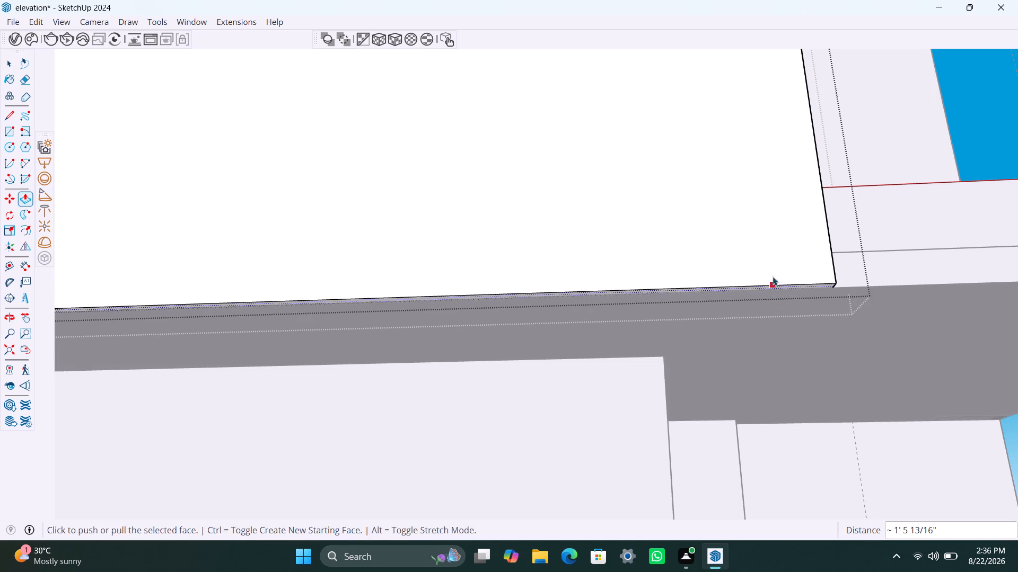
{"action": "key", "text": "space"}
{"action": "scroll", "coordinate": [724, 129], "scroll_direction": "down", "scroll_amount": 15}
{"action": "middle_click_drag", "start_coordinate": [669, 157], "coordinate": [642, 320]}
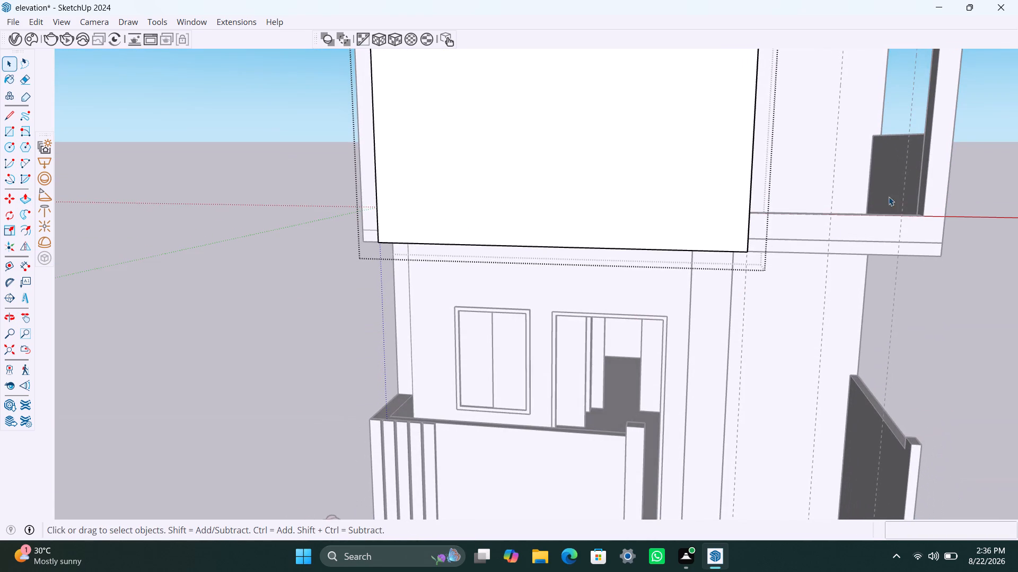
{"action": "double_click", "coordinate": [988, 178]}
Offset the panel's front face outline 9" inward inside its group.
{"action": "scroll", "coordinate": [631, 233], "scroll_direction": "down", "scroll_amount": 6}
{"action": "scroll", "coordinate": [557, 202], "scroll_direction": "down", "scroll_amount": 7}
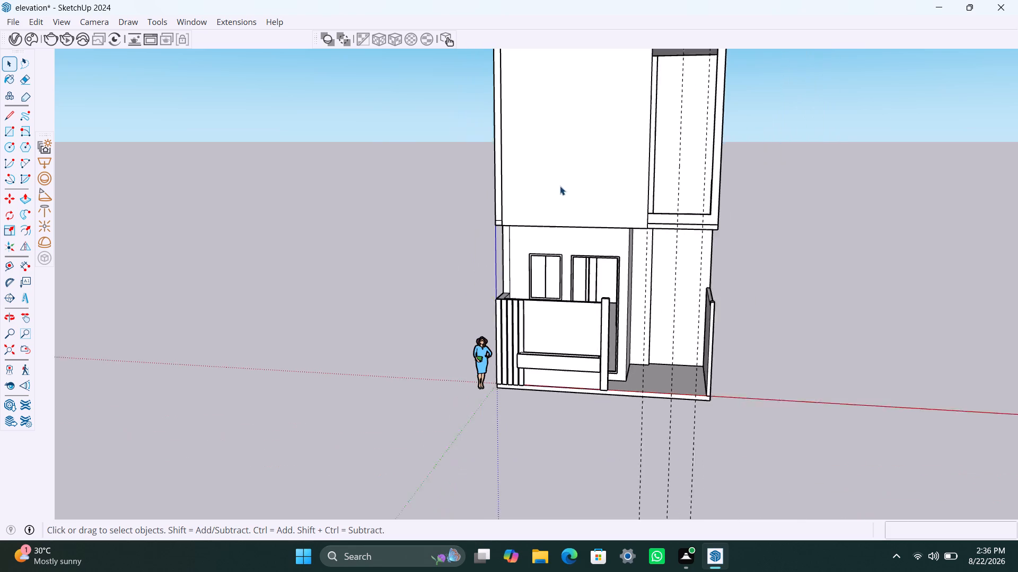
{"action": "scroll", "coordinate": [561, 128], "scroll_direction": "down", "scroll_amount": 3}
{"action": "middle_click_drag", "start_coordinate": [561, 131], "coordinate": [545, 301]}
{"action": "scroll", "coordinate": [558, 103], "scroll_direction": "up", "scroll_amount": 4}
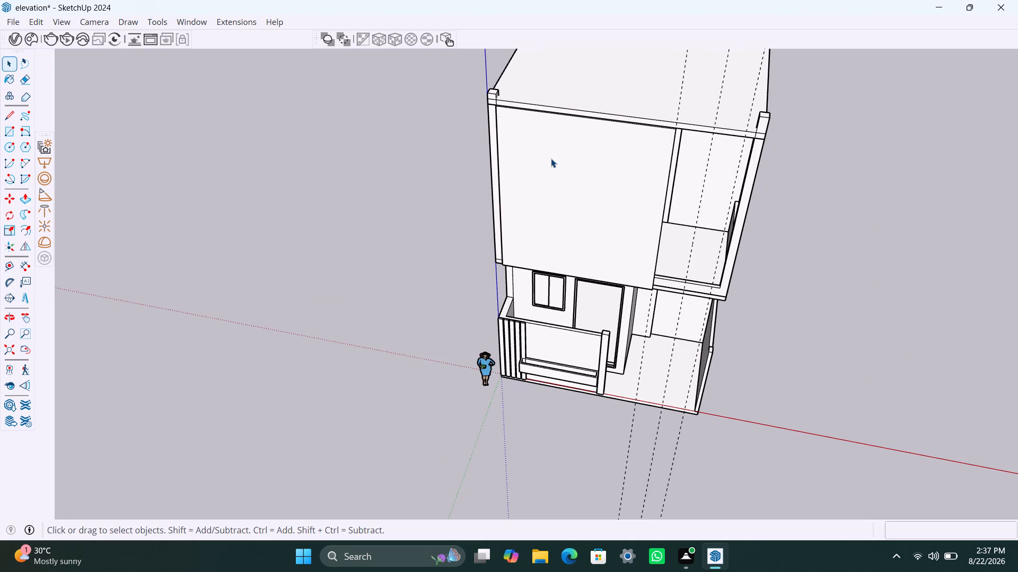
{"action": "left_click", "coordinate": [542, 167]}
{"action": "key", "text": "f"}
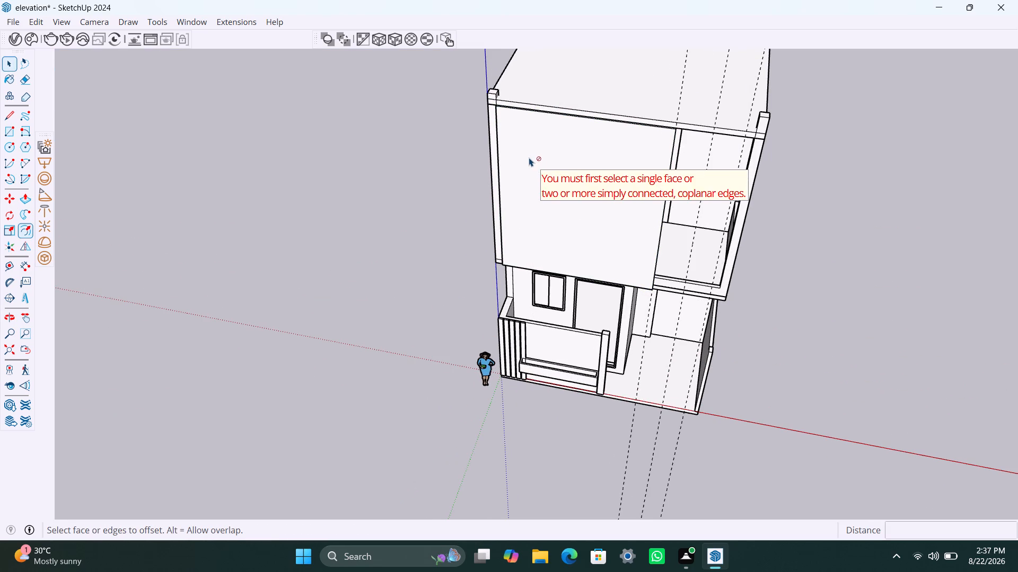
{"action": "left_click", "coordinate": [523, 152]}
{"action": "key", "text": "space"}
{"action": "triple_click", "coordinate": [528, 154]}
{"action": "key", "text": "f"}
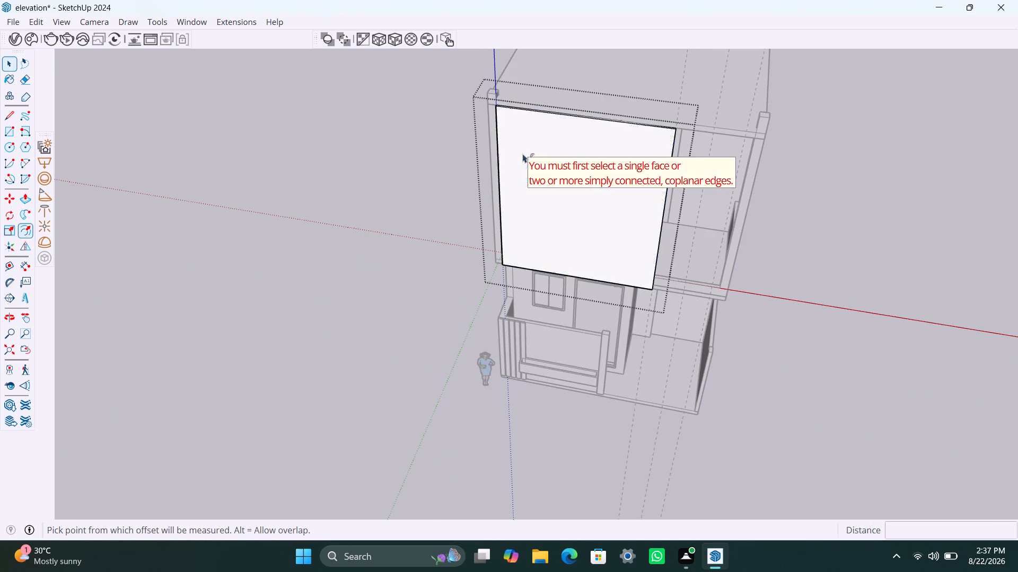
{"action": "left_click", "coordinate": [522, 153]}
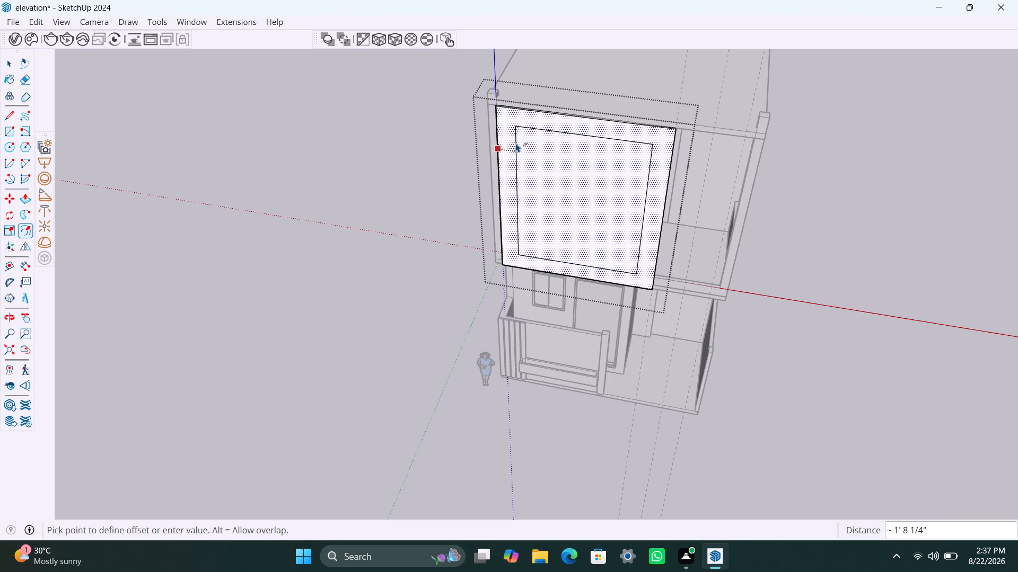
{"action": "type", "text": "9\""}
{"action": "key", "text": "Return"}
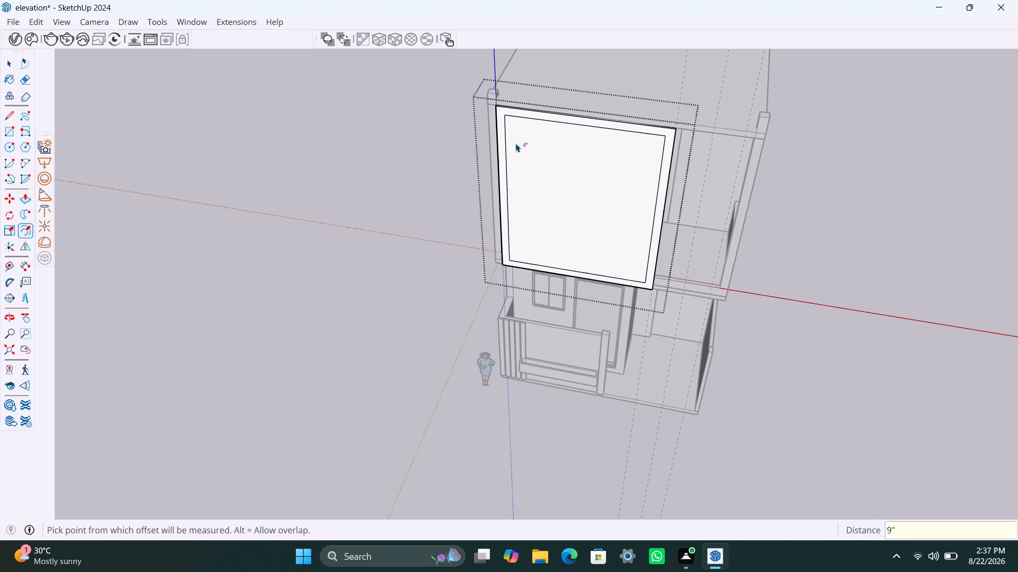
{"action": "key", "text": "space"}
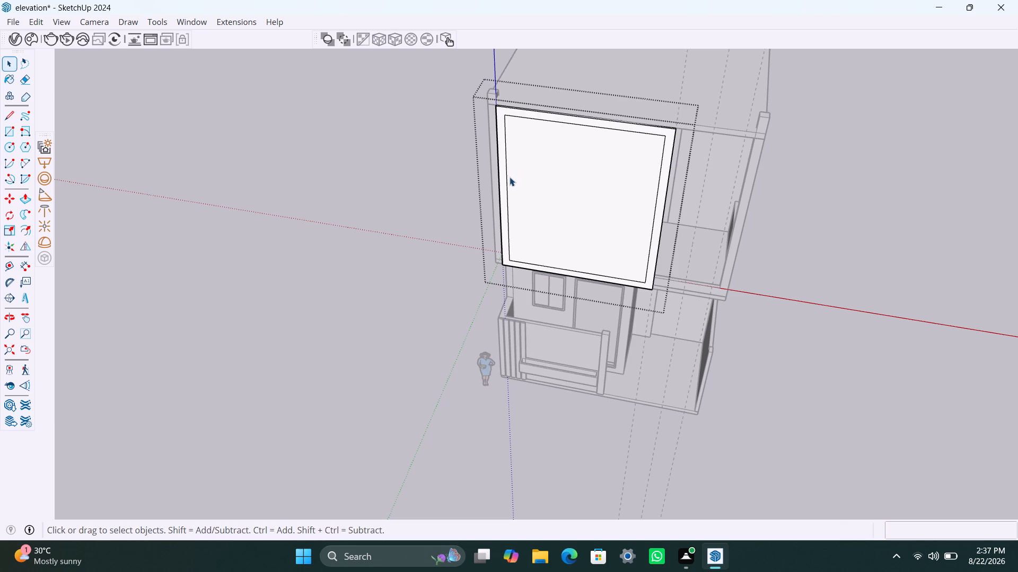
Move the offset outline's vertical edge beside the first pier 9" outward onto the panel's outer edge.
{"action": "left_click", "coordinate": [507, 184]}
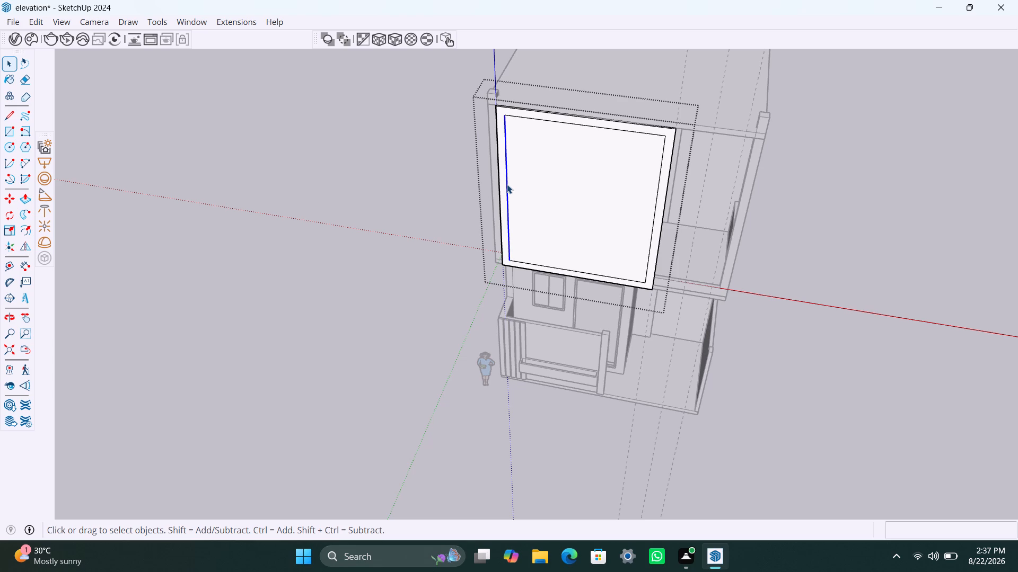
{"action": "key", "text": "m"}
{"action": "left_click", "coordinate": [507, 184]}
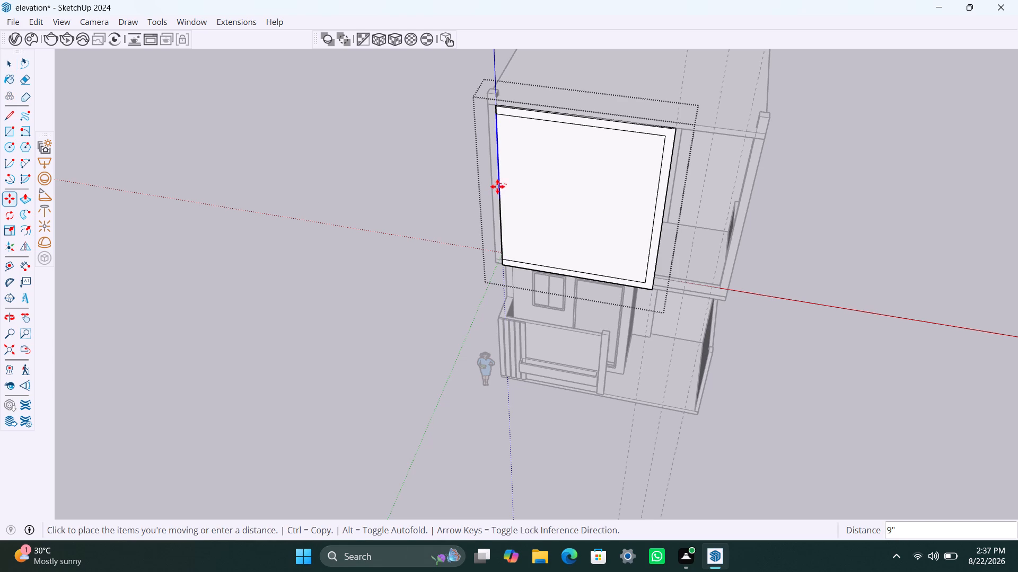
{"action": "left_click", "coordinate": [497, 186]}
{"action": "key", "text": "space"}
Move the offset outline's bottom horizontal edge 7" upward on the grouped panel's front face.
{"action": "left_click", "coordinate": [555, 266]}
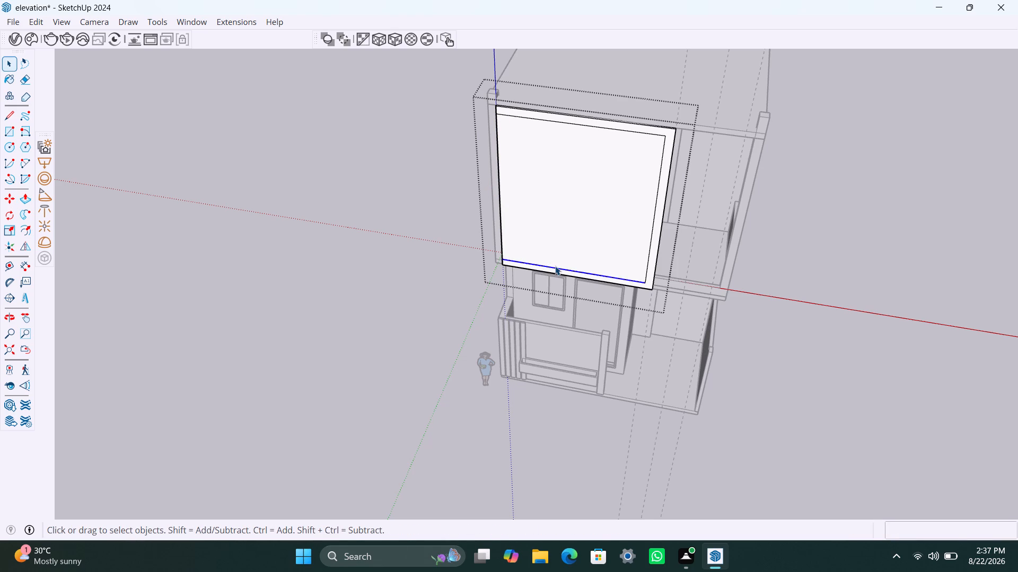
{"action": "key", "text": "m"}
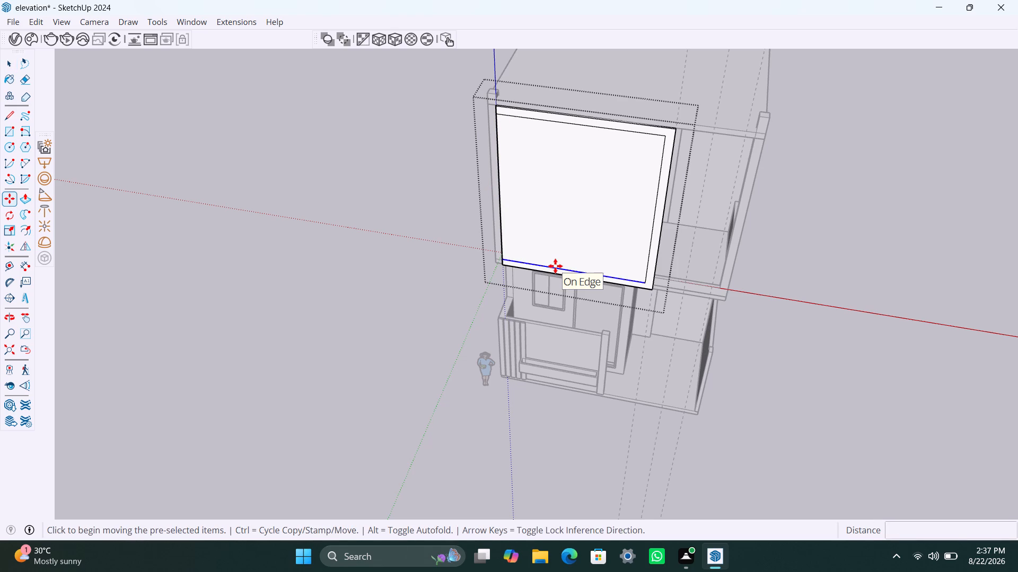
{"action": "left_click", "coordinate": [555, 266]}
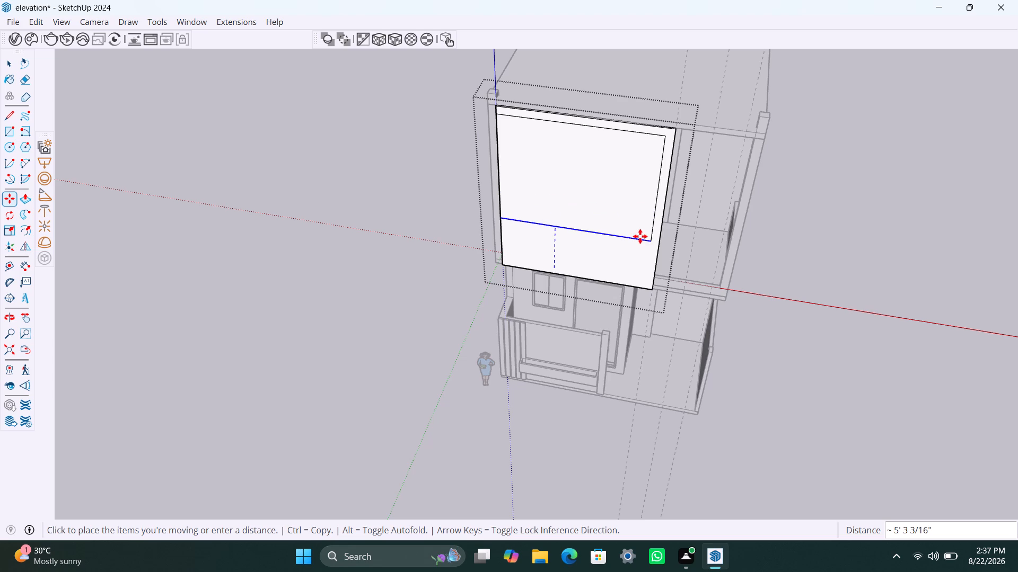
{"action": "key", "text": "7"}
{"action": "key", "text": "shift+quotedbl"}
{"action": "key", "text": "Return"}
{"action": "key", "text": "space"}
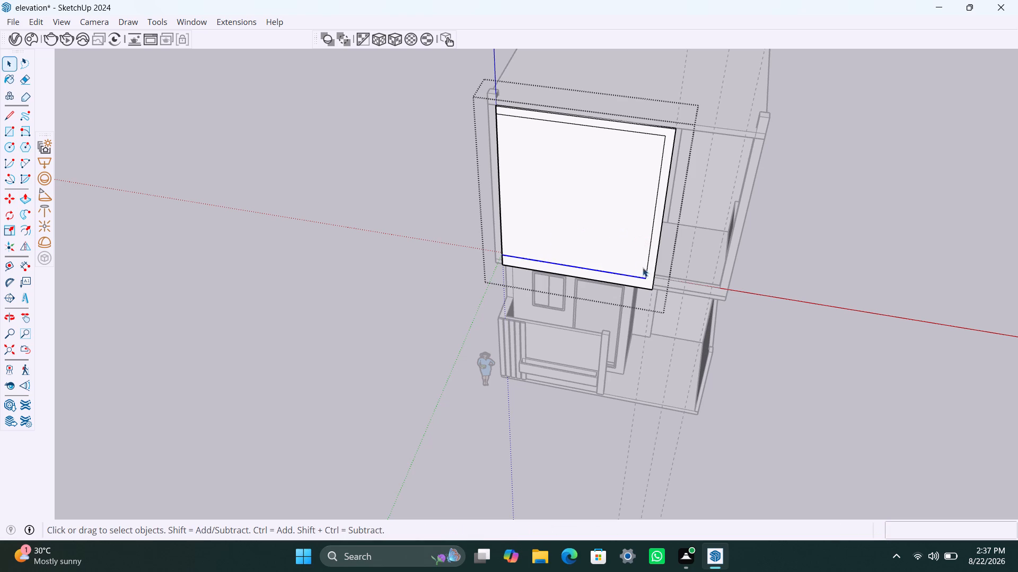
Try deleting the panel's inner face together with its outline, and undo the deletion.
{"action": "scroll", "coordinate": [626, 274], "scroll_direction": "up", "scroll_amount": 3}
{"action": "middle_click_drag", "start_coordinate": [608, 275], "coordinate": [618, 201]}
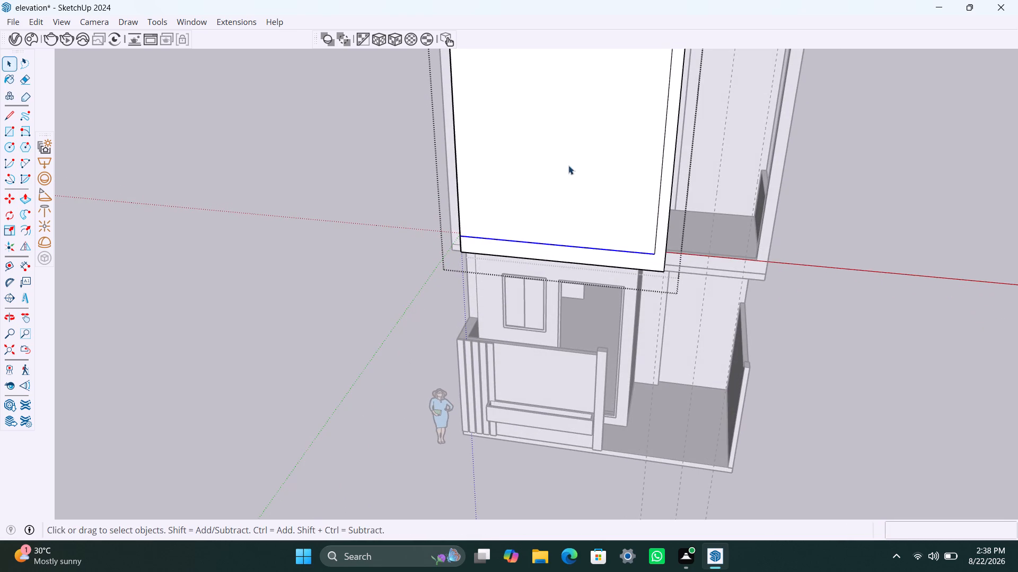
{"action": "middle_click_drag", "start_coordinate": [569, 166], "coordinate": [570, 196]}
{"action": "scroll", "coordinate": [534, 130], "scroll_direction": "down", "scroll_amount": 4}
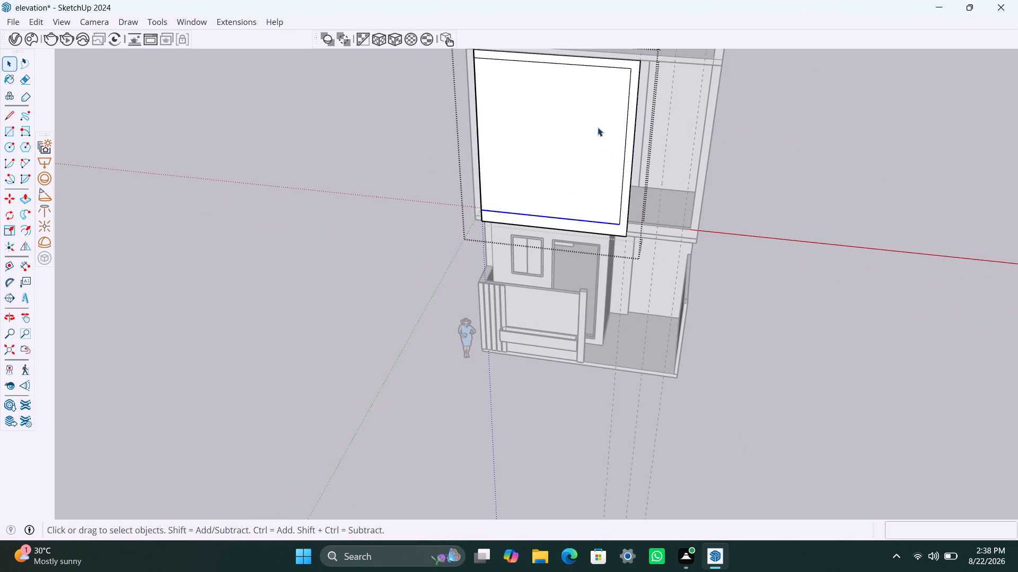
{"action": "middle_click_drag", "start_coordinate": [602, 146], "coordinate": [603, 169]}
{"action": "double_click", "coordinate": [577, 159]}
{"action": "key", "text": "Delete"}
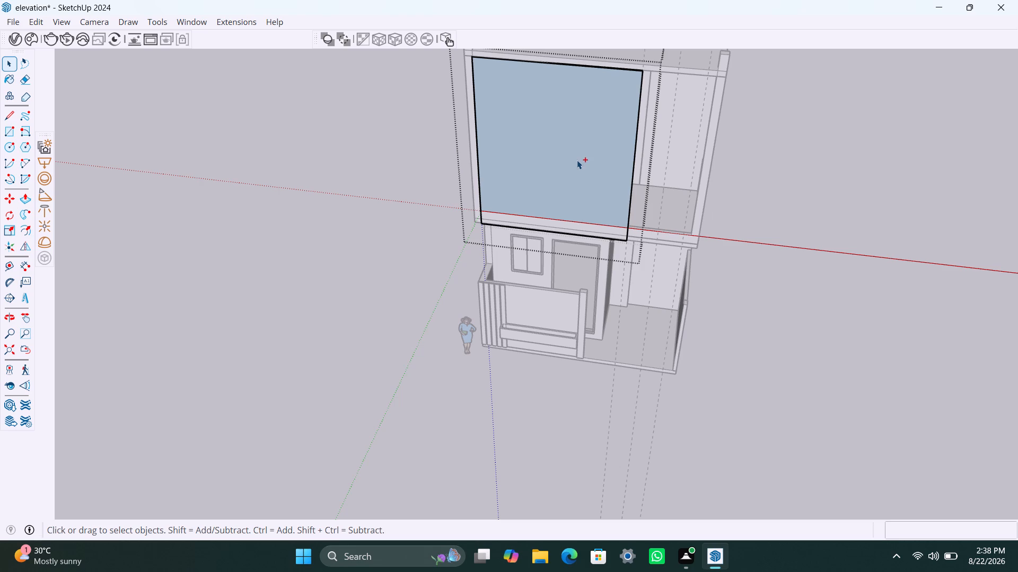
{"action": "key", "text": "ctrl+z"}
Push the panel's inner face back 2" to cut the opening through the panel, and close the group.
{"action": "left_click", "coordinate": [577, 160]}
{"action": "key", "text": "p"}
{"action": "left_click", "coordinate": [577, 160]}
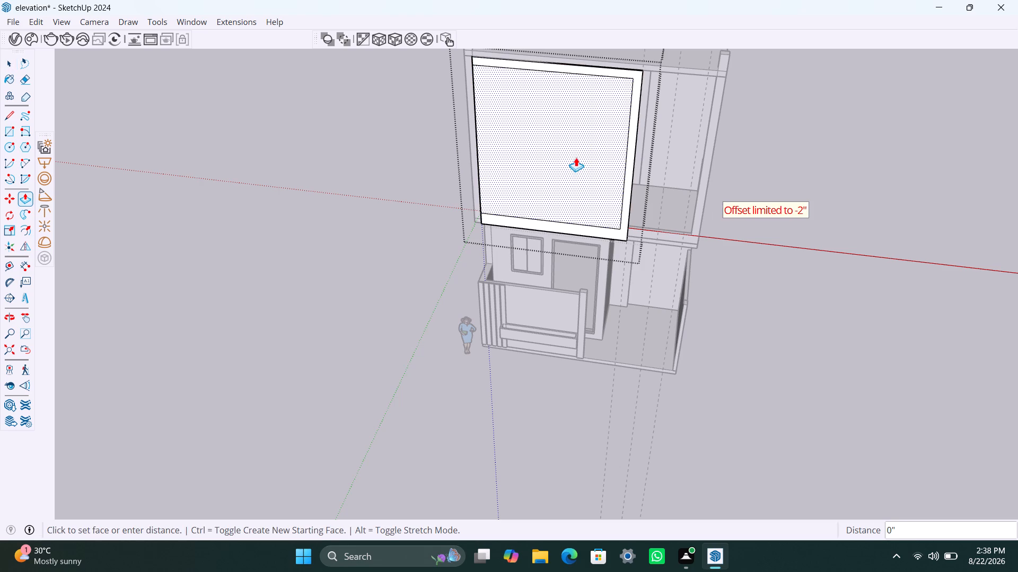
{"action": "left_click", "coordinate": [576, 154]}
{"action": "key", "text": "space"}
{"action": "left_click", "coordinate": [840, 194]}
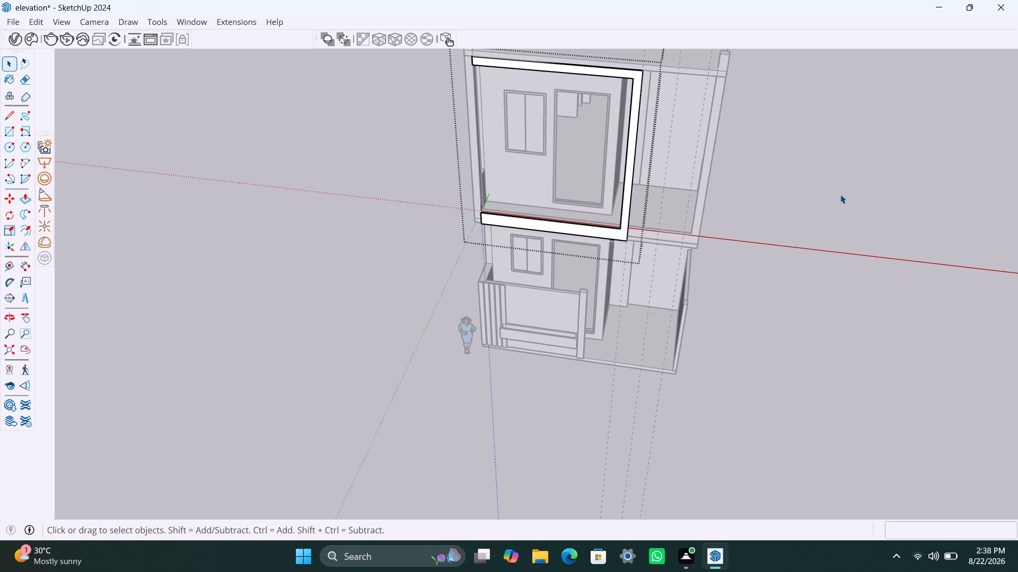
Move all the frame geometry inside its group up so the bottom member's upper back corner meets the floor slab's top edge beside the first pier.
{"action": "middle_click_drag", "start_coordinate": [511, 193], "coordinate": [513, 218]}
{"action": "scroll", "coordinate": [493, 222], "scroll_direction": "up", "scroll_amount": 4}
{"action": "middle_click_drag", "start_coordinate": [487, 218], "coordinate": [489, 251]}
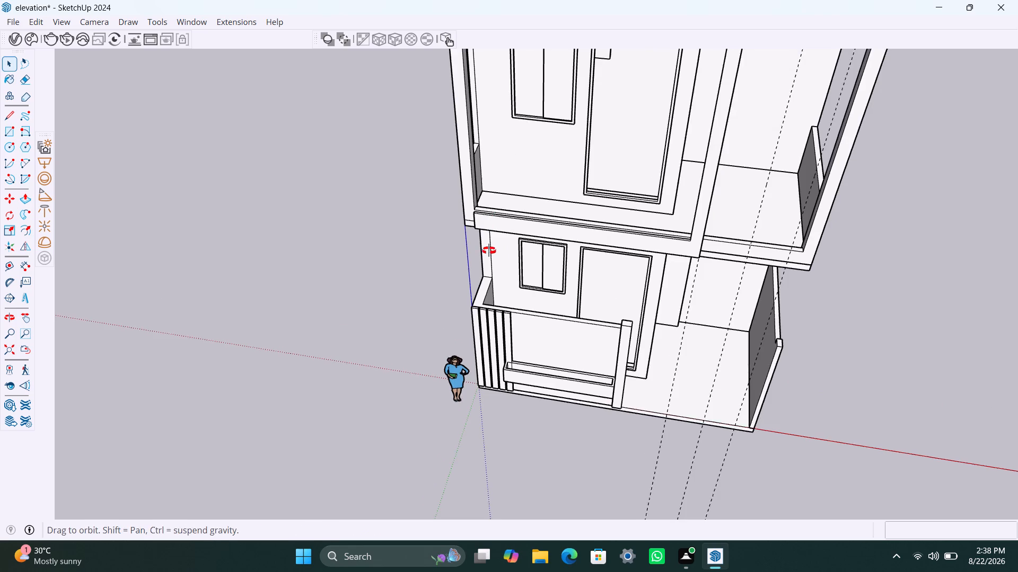
{"action": "middle_click_drag", "start_coordinate": [489, 251], "coordinate": [491, 252]}
{"action": "scroll", "coordinate": [478, 224], "scroll_direction": "up", "scroll_amount": 11}
{"action": "middle_click_drag", "start_coordinate": [520, 243], "coordinate": [582, 248]}
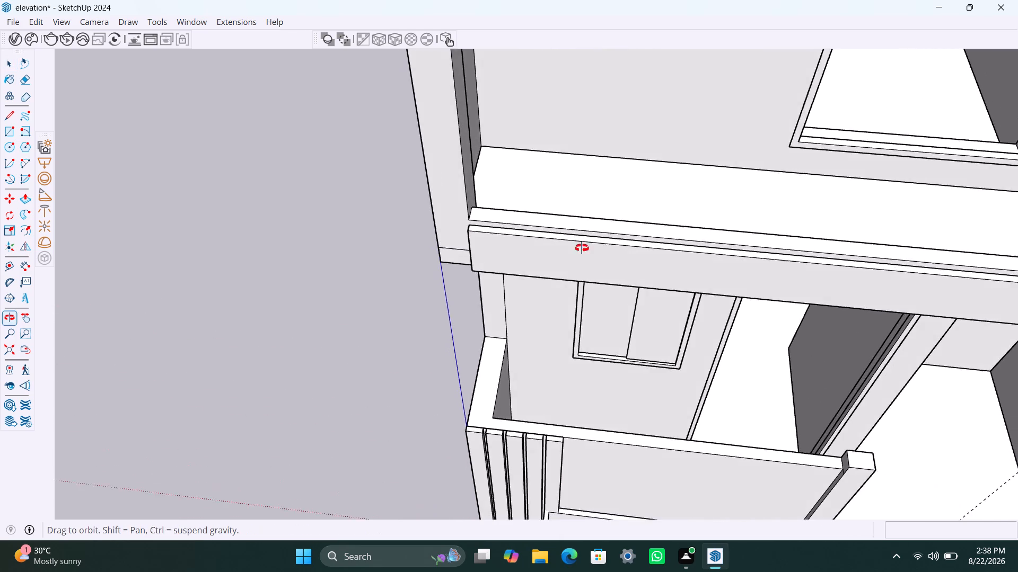
{"action": "middle_click_drag", "start_coordinate": [582, 248], "coordinate": [634, 236]}
{"action": "scroll", "coordinate": [432, 221], "scroll_direction": "up", "scroll_amount": 4}
{"action": "scroll", "coordinate": [575, 230], "scroll_direction": "down", "scroll_amount": 7}
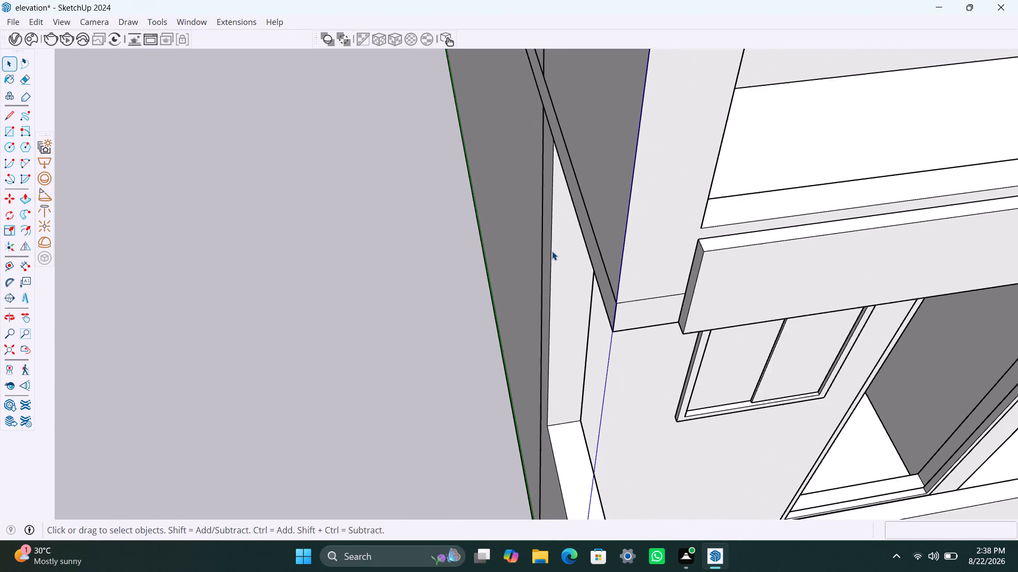
{"action": "middle_click_drag", "start_coordinate": [558, 260], "coordinate": [517, 253], "text": "shift"}
{"action": "scroll", "coordinate": [659, 240], "scroll_direction": "up", "scroll_amount": 3}
{"action": "middle_click_drag", "start_coordinate": [635, 230], "coordinate": [646, 240]}
{"action": "scroll", "coordinate": [620, 244], "scroll_direction": "up", "scroll_amount": 4}
{"action": "triple_click", "coordinate": [619, 239]}
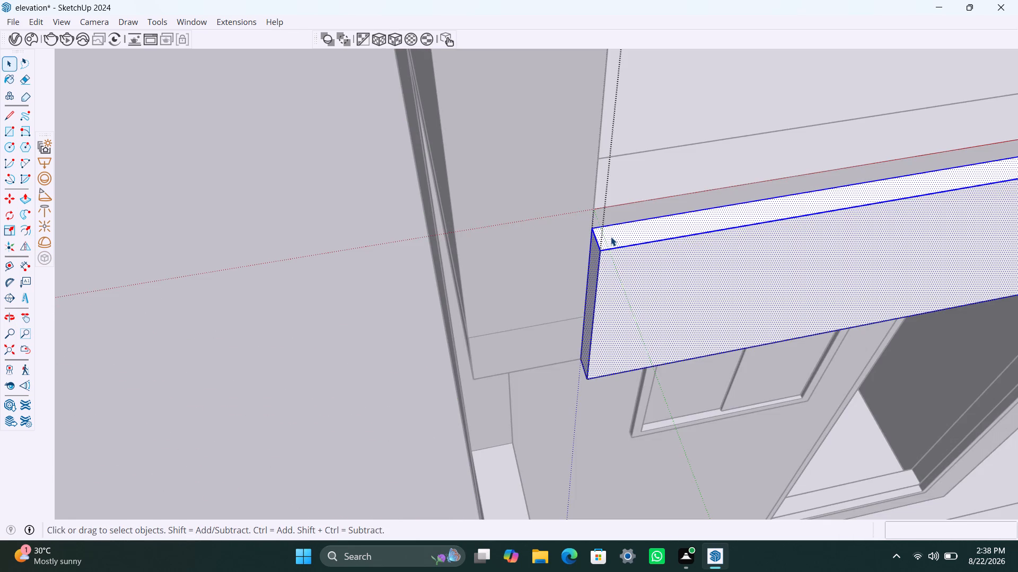
{"action": "key", "text": "m"}
{"action": "left_click", "coordinate": [593, 233]}
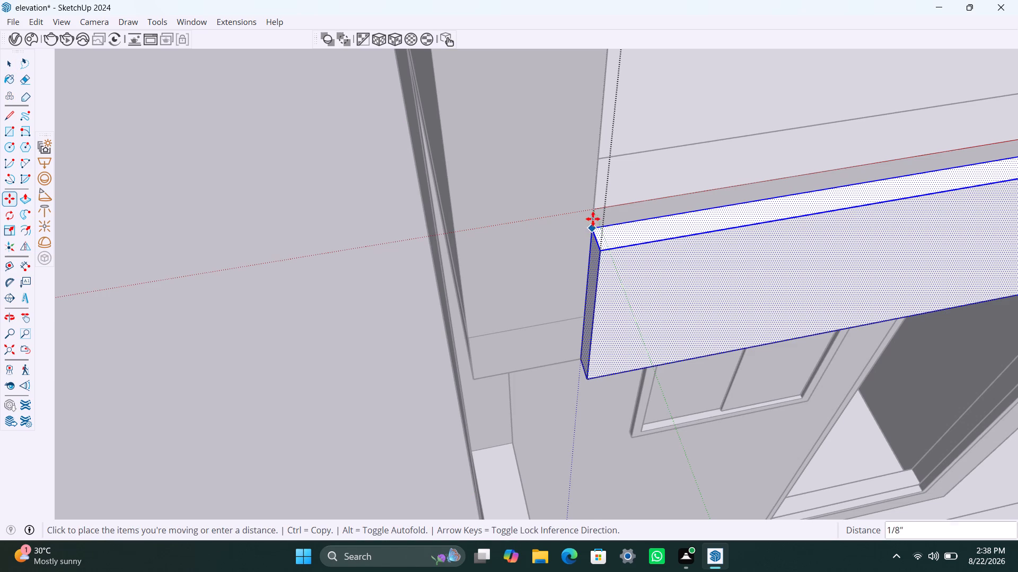
{"action": "left_click", "coordinate": [593, 211]}
{"action": "key", "text": "space"}
Push/pull the bottom frame member's underside down about 1 13/16" to the floor slab's bottom edge.
{"action": "scroll", "coordinate": [480, 269], "scroll_direction": "down", "scroll_amount": 4}
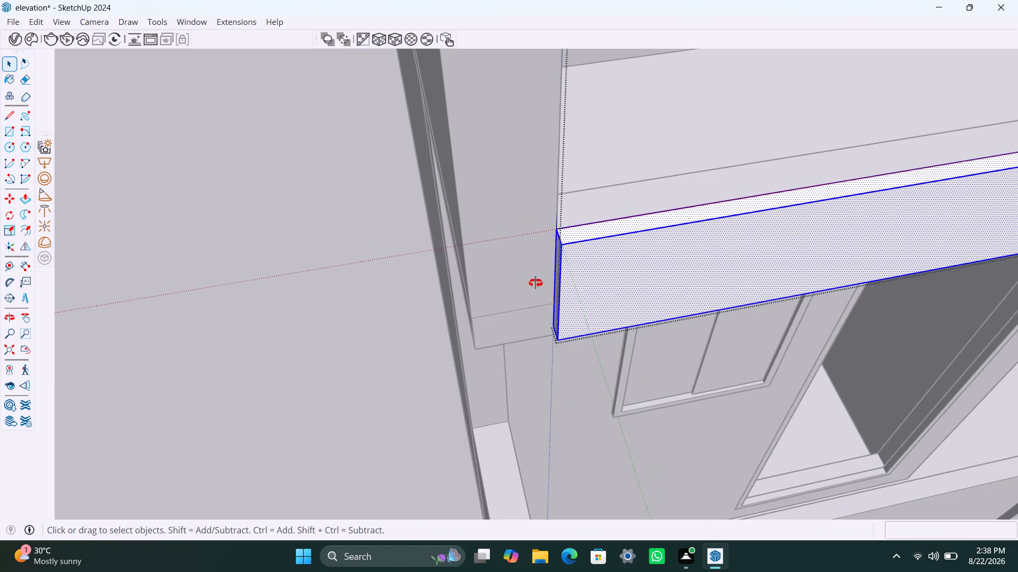
{"action": "middle_click_drag", "start_coordinate": [536, 283], "coordinate": [454, 144]}
{"action": "scroll", "coordinate": [539, 242], "scroll_direction": "up", "scroll_amount": 3}
{"action": "middle_click_drag", "start_coordinate": [552, 229], "coordinate": [551, 181]}
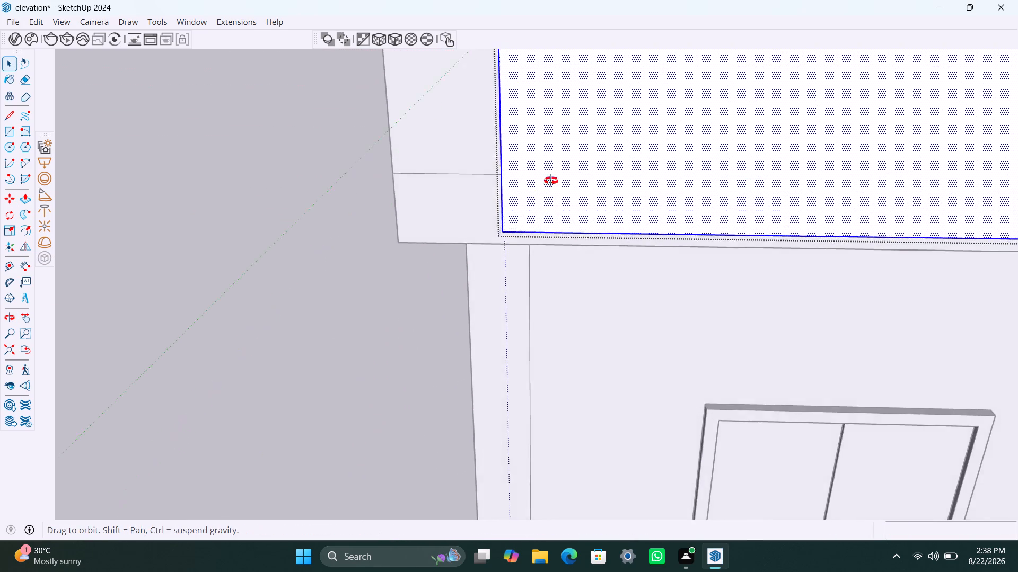
{"action": "middle_click_drag", "start_coordinate": [551, 181], "coordinate": [542, 109]}
{"action": "scroll", "coordinate": [539, 121], "scroll_direction": "up", "scroll_amount": 4}
{"action": "left_click", "coordinate": [536, 112]}
{"action": "double_click", "coordinate": [537, 113]}
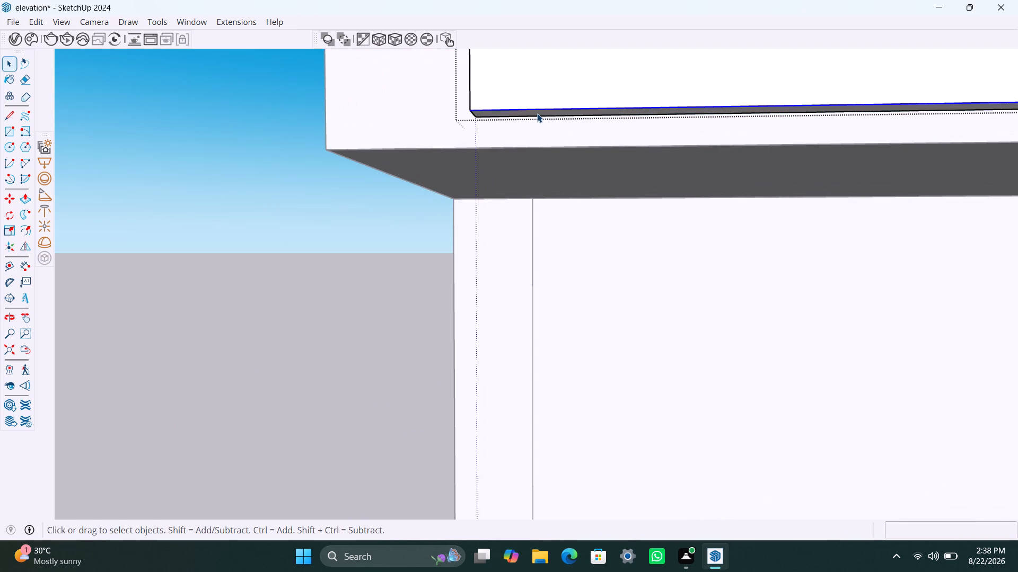
{"action": "key", "text": "p"}
{"action": "left_click", "coordinate": [537, 113]}
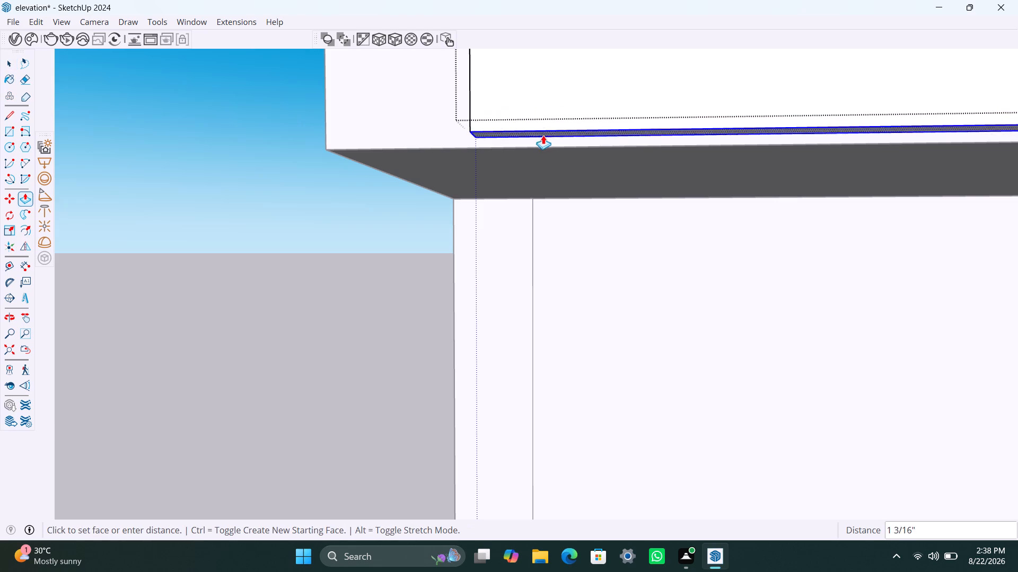
{"action": "left_click", "coordinate": [548, 150]}
{"action": "scroll", "coordinate": [537, 168], "scroll_direction": "down", "scroll_amount": 20}
{"action": "scroll", "coordinate": [537, 168], "scroll_direction": "down", "scroll_amount": 2}
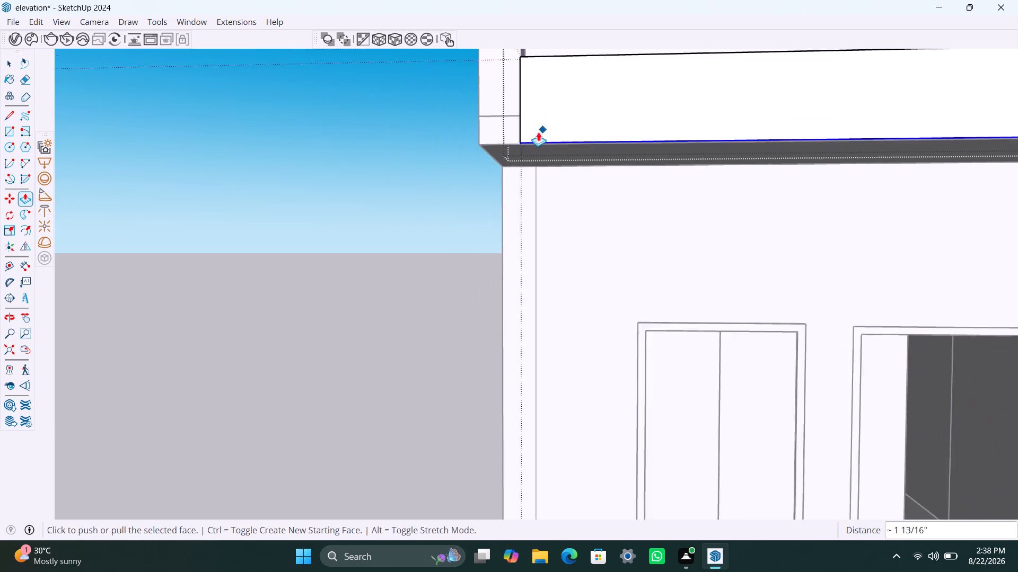
{"action": "scroll", "coordinate": [538, 132], "scroll_direction": "down", "scroll_amount": 17}
{"action": "middle_click_drag", "start_coordinate": [584, 115], "coordinate": [542, 174]}
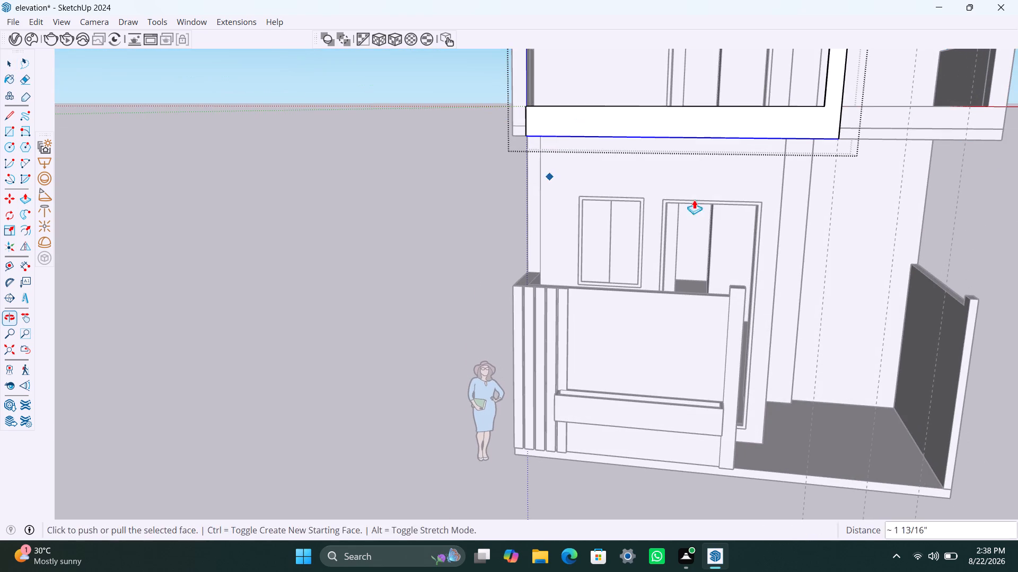
{"action": "key", "text": "space"}
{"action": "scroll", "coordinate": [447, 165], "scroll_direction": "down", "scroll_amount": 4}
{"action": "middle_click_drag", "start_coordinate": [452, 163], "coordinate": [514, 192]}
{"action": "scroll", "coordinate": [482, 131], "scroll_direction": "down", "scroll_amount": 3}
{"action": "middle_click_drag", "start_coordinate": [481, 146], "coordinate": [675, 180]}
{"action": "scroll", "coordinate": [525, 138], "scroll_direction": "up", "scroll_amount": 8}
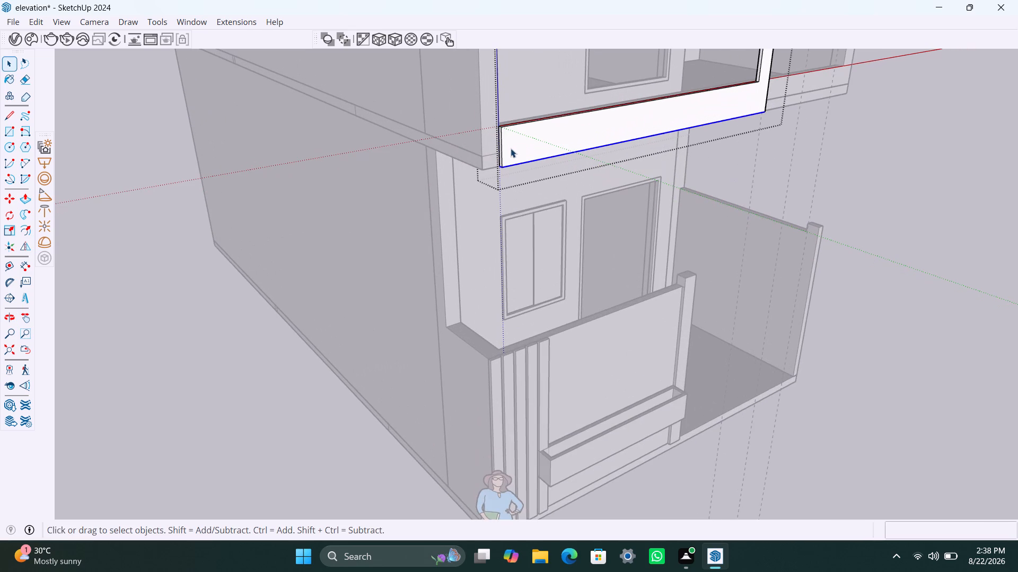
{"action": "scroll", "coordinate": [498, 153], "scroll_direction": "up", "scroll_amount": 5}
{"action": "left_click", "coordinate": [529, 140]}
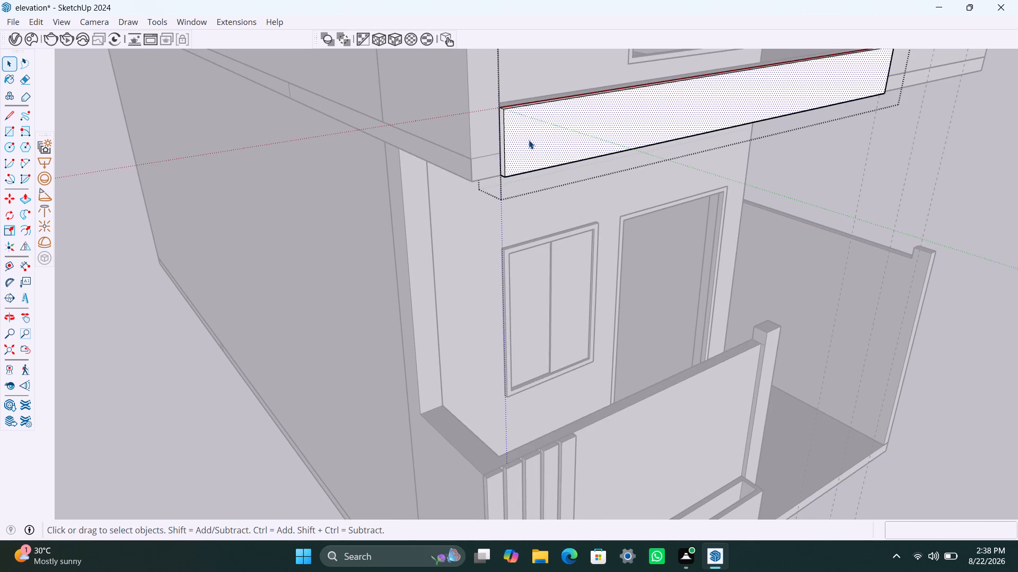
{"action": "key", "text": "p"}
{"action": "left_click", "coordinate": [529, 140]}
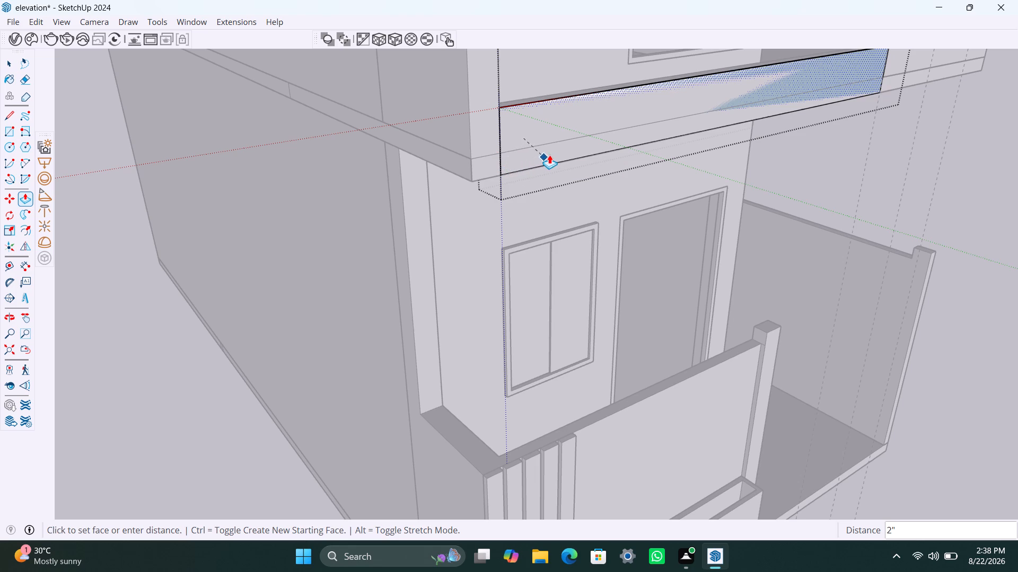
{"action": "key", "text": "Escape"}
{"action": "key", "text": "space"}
Push/pull the bottom frame member's end face 9" outward to the first pier's outer edge.
{"action": "scroll", "coordinate": [501, 143], "scroll_direction": "down", "scroll_amount": 2}
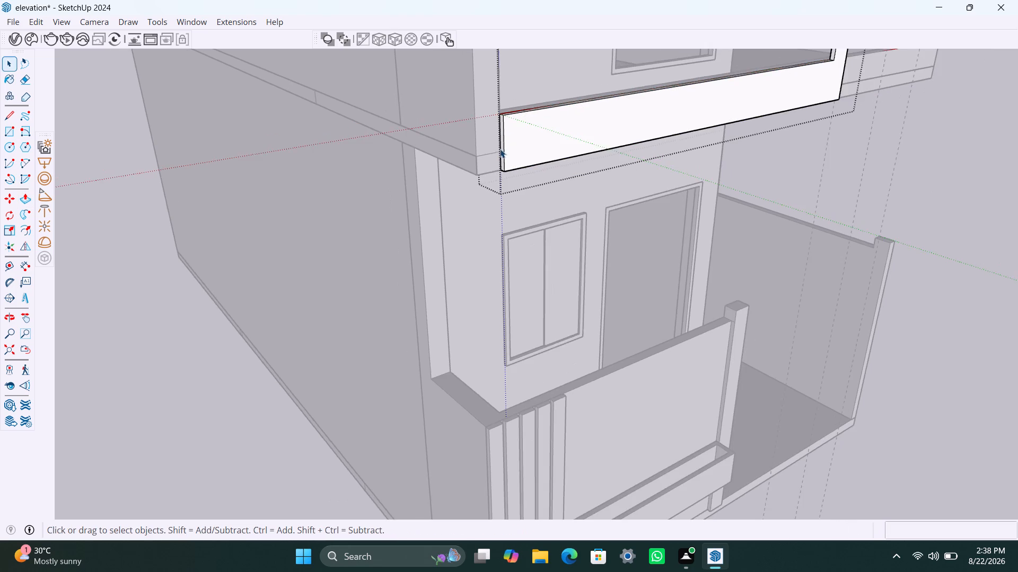
{"action": "middle_click_drag", "start_coordinate": [515, 158], "coordinate": [607, 176]}
{"action": "scroll", "coordinate": [578, 168], "scroll_direction": "up", "scroll_amount": 5}
{"action": "left_click", "coordinate": [582, 154]}
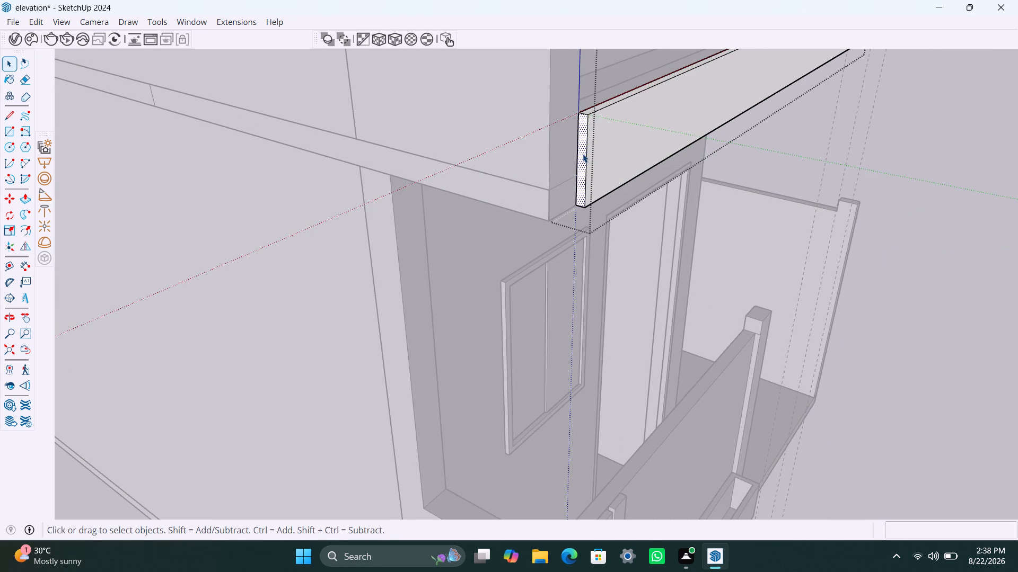
{"action": "key", "text": "p"}
{"action": "left_click", "coordinate": [583, 154]}
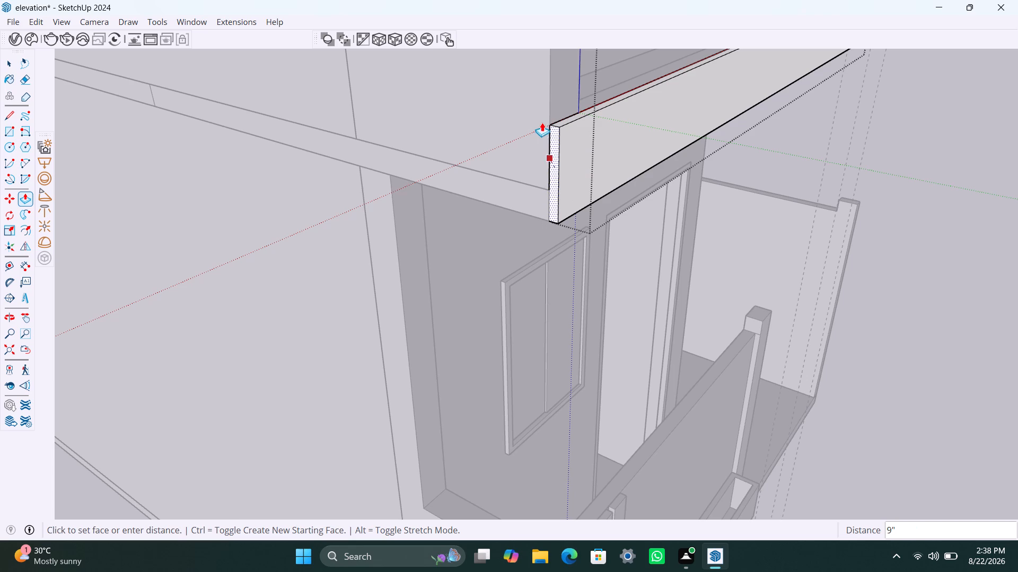
{"action": "left_click", "coordinate": [547, 107]}
{"action": "key", "text": "space"}
Draw a 2" line across the bottom member's top face at the pier's inner corner to separate the 9" extension.
{"action": "scroll", "coordinate": [575, 145], "scroll_direction": "down", "scroll_amount": 4}
{"action": "middle_click_drag", "start_coordinate": [573, 166], "coordinate": [493, 219]}
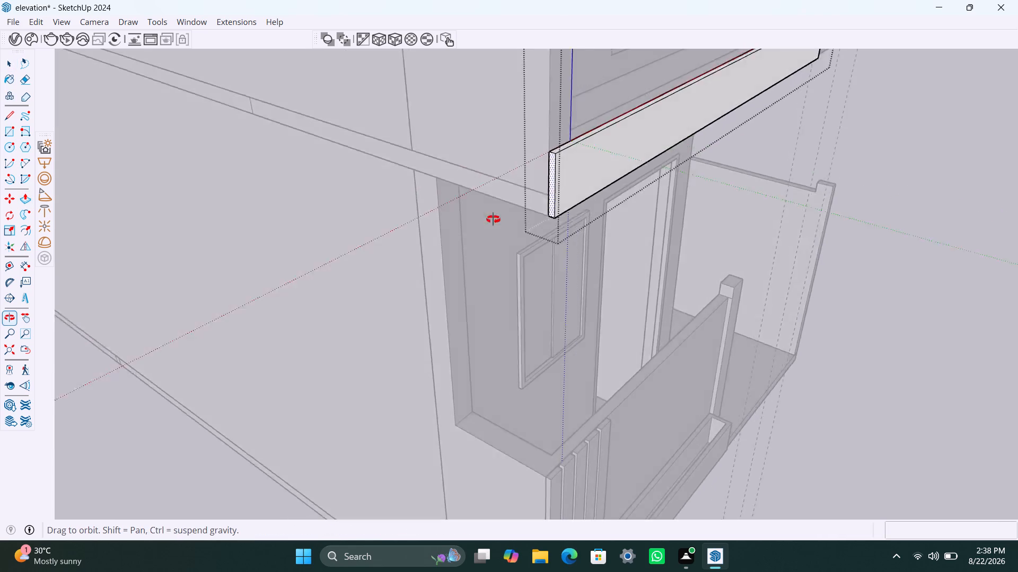
{"action": "middle_click_drag", "start_coordinate": [493, 219], "coordinate": [317, 296]}
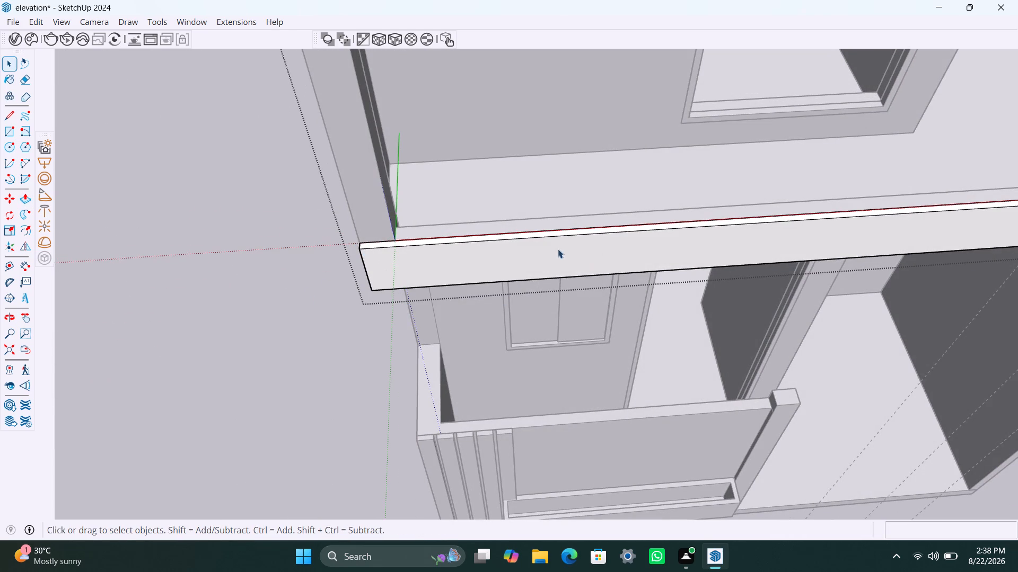
{"action": "key", "text": "l"}
{"action": "left_click", "coordinate": [396, 240]}
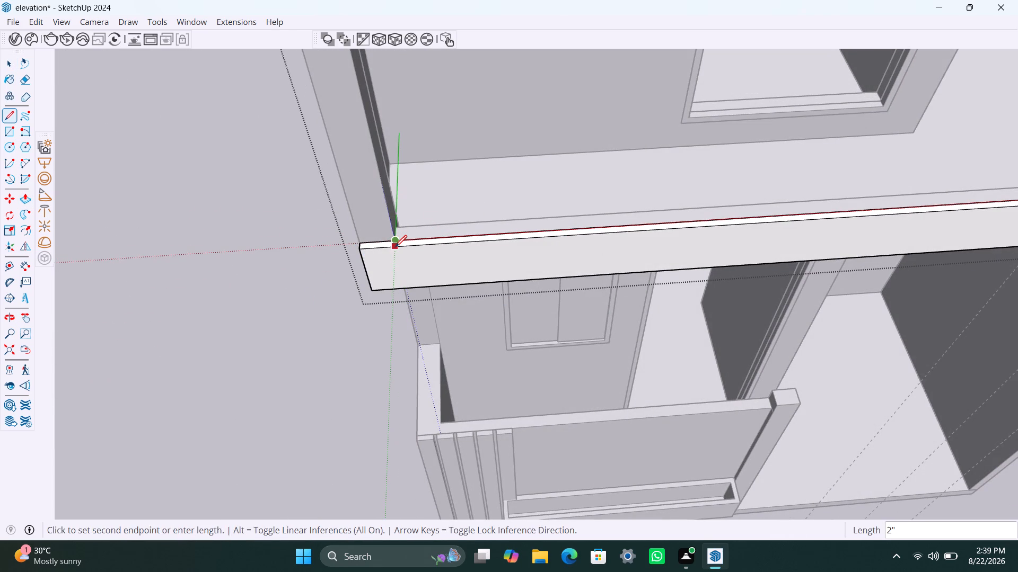
{"action": "left_click", "coordinate": [395, 247]}
{"action": "key", "text": "space"}
Push/pull the extension's top face up to the first pier's top to form the frame's side member, and close the group.
{"action": "left_click", "coordinate": [387, 245]}
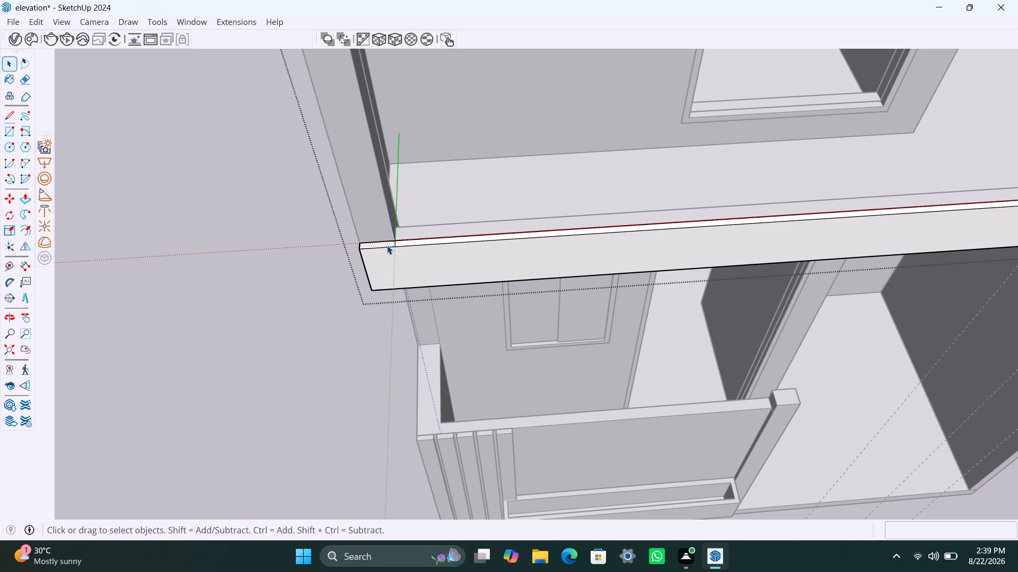
{"action": "key", "text": "p"}
{"action": "left_click", "coordinate": [386, 243]}
{"action": "scroll", "coordinate": [363, 193], "scroll_direction": "down", "scroll_amount": 11}
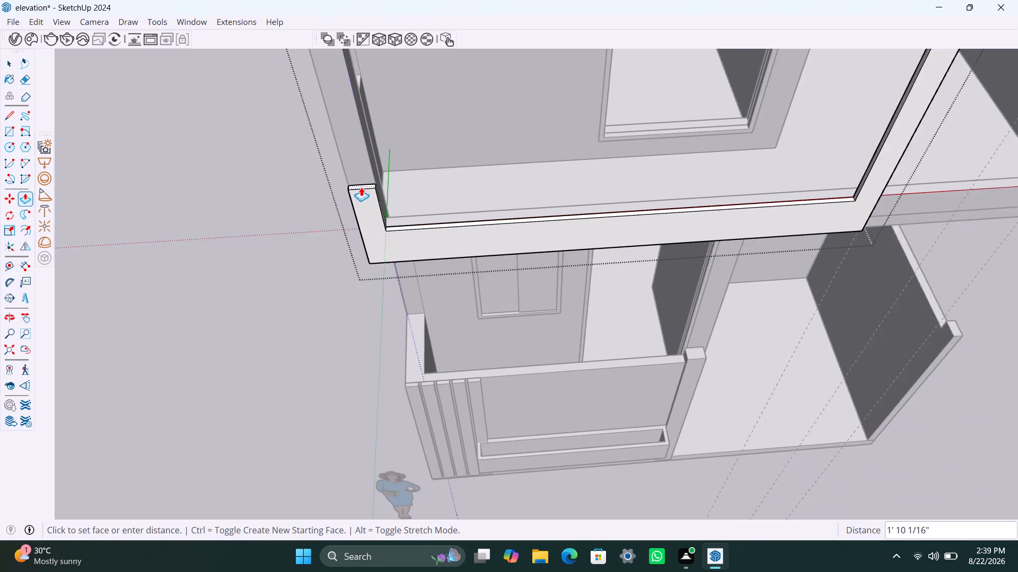
{"action": "scroll", "coordinate": [361, 187], "scroll_direction": "down", "scroll_amount": 5}
{"action": "middle_click_drag", "start_coordinate": [361, 180], "coordinate": [399, 387]}
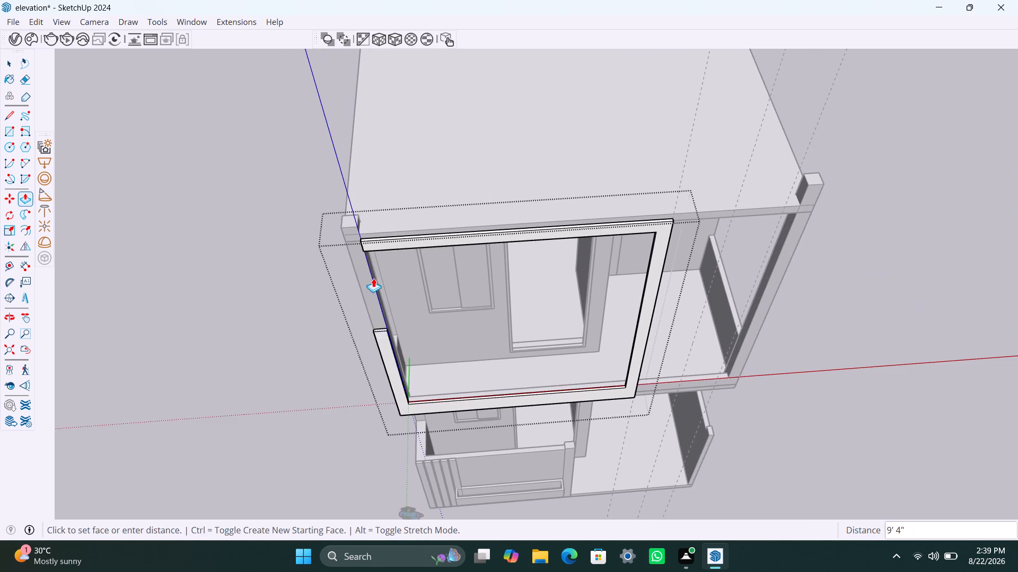
{"action": "left_click", "coordinate": [357, 214]}
{"action": "key", "text": "space"}
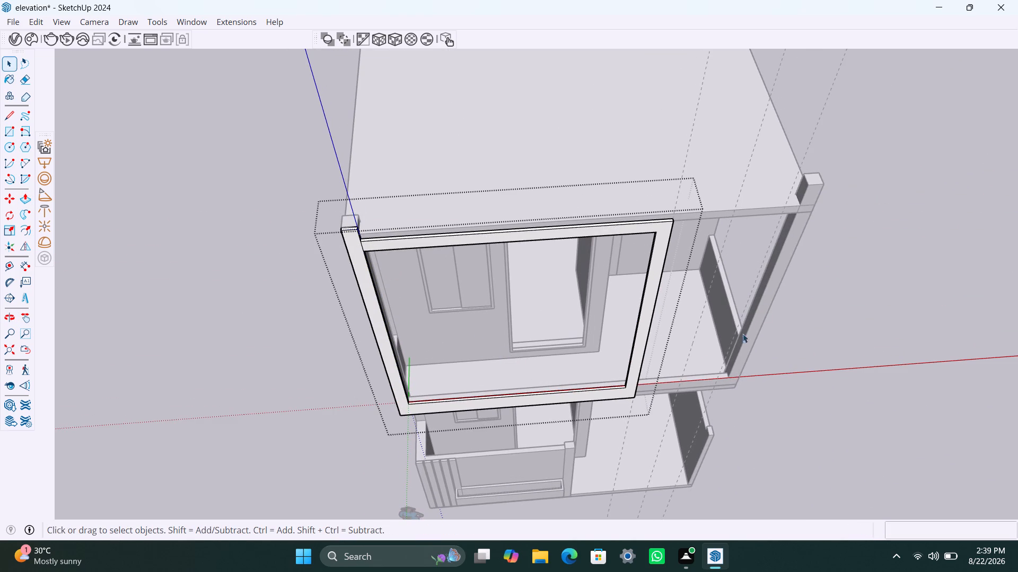
{"action": "left_click", "coordinate": [855, 357]}
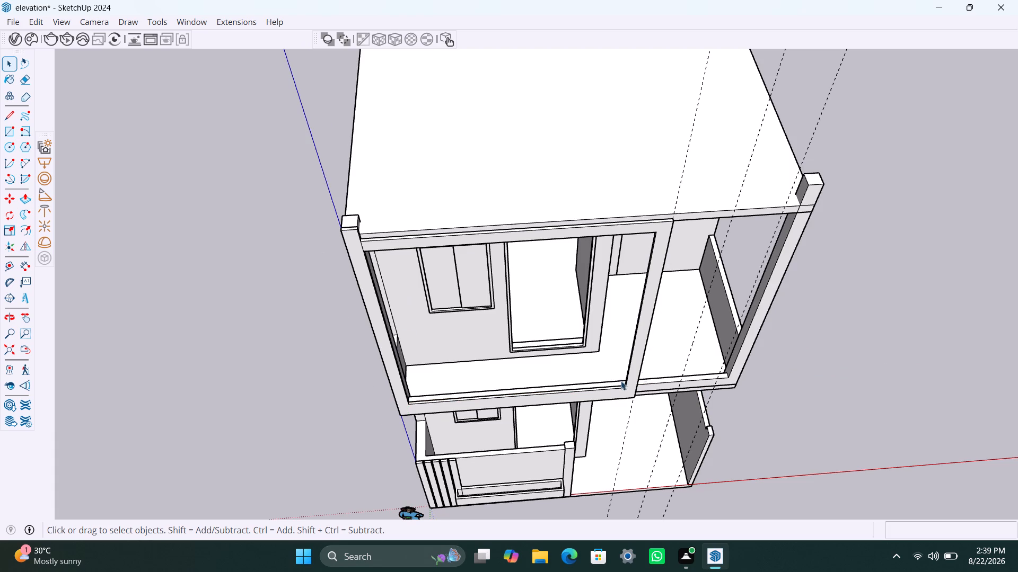
Push/pull the top frame member's top face up about 4 3/16" to the roof slab's top edge inside the frame group, and close the group.
{"action": "scroll", "coordinate": [438, 224], "scroll_direction": "up", "scroll_amount": 2}
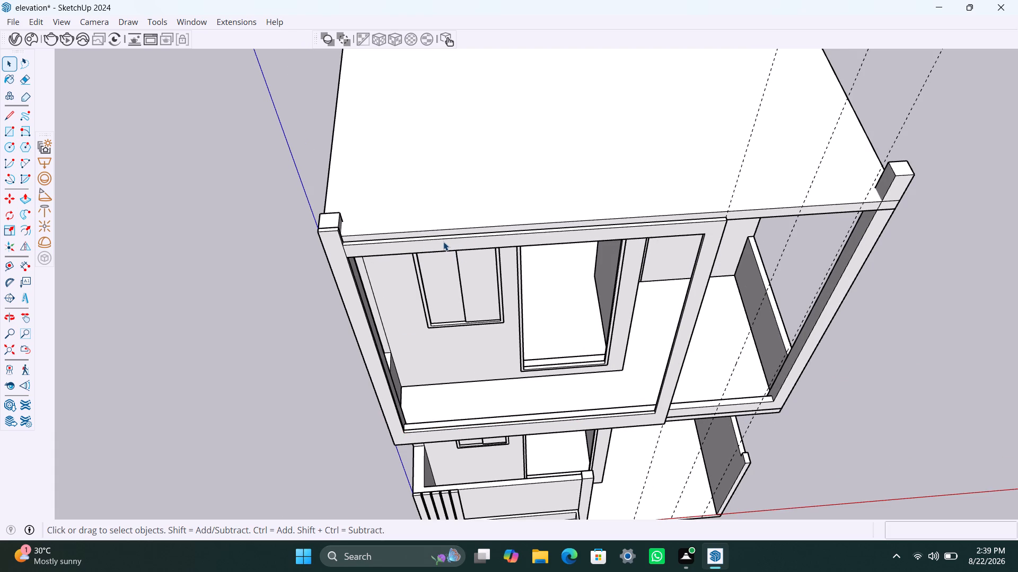
{"action": "middle_click_drag", "start_coordinate": [440, 236], "coordinate": [350, 229]}
{"action": "scroll", "coordinate": [398, 202], "scroll_direction": "up", "scroll_amount": 3}
{"action": "middle_click_drag", "start_coordinate": [409, 205], "coordinate": [413, 228]}
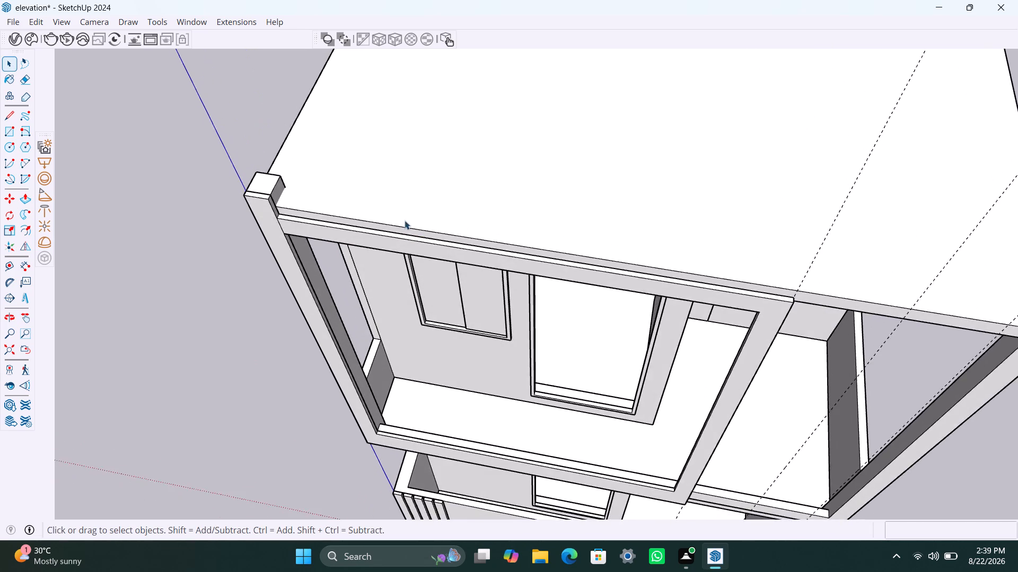
{"action": "scroll", "coordinate": [403, 222], "scroll_direction": "up", "scroll_amount": 3}
{"action": "left_click", "coordinate": [403, 240]}
{"action": "triple_click", "coordinate": [403, 241]}
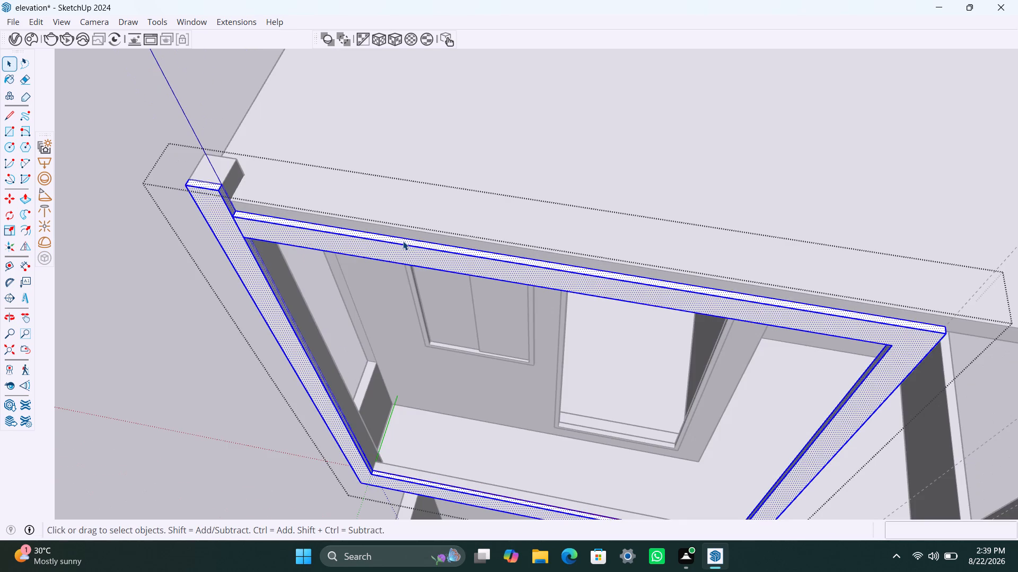
{"action": "double_click", "coordinate": [403, 241]}
{"action": "left_click", "coordinate": [406, 242]}
{"action": "left_click", "coordinate": [407, 244]}
{"action": "left_click", "coordinate": [409, 249]}
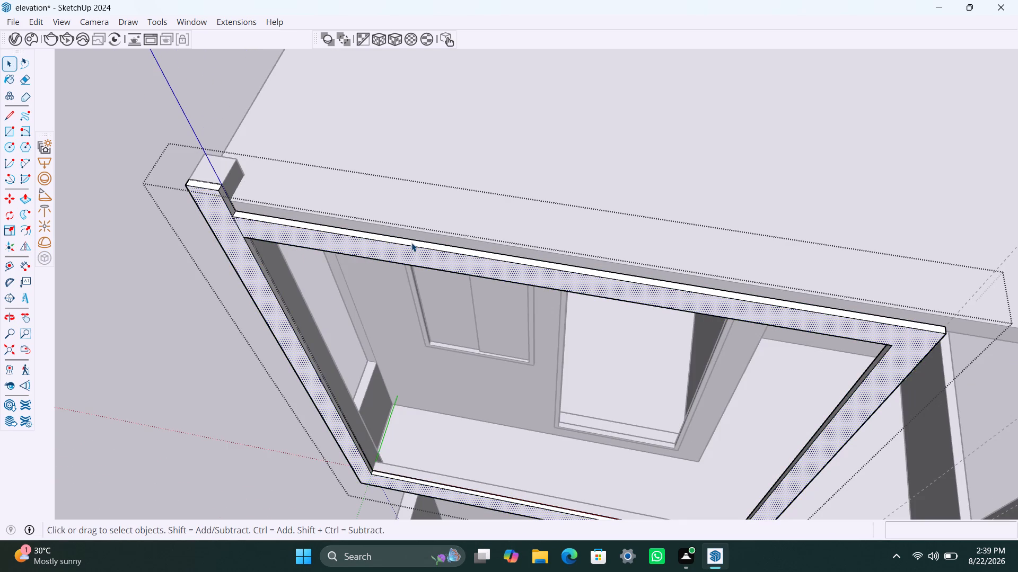
{"action": "left_click", "coordinate": [411, 243]}
{"action": "key", "text": "p"}
{"action": "left_click", "coordinate": [413, 242]}
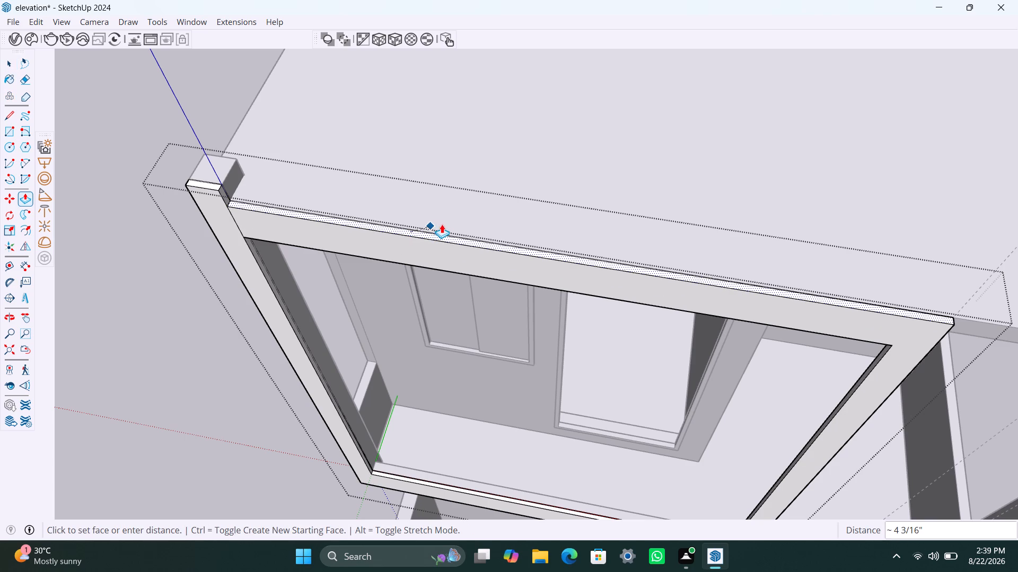
{"action": "left_click", "coordinate": [442, 224]}
{"action": "key", "text": "space"}
{"action": "left_click", "coordinate": [182, 234]}
{"action": "scroll", "coordinate": [214, 210], "scroll_direction": "down", "scroll_amount": 14}
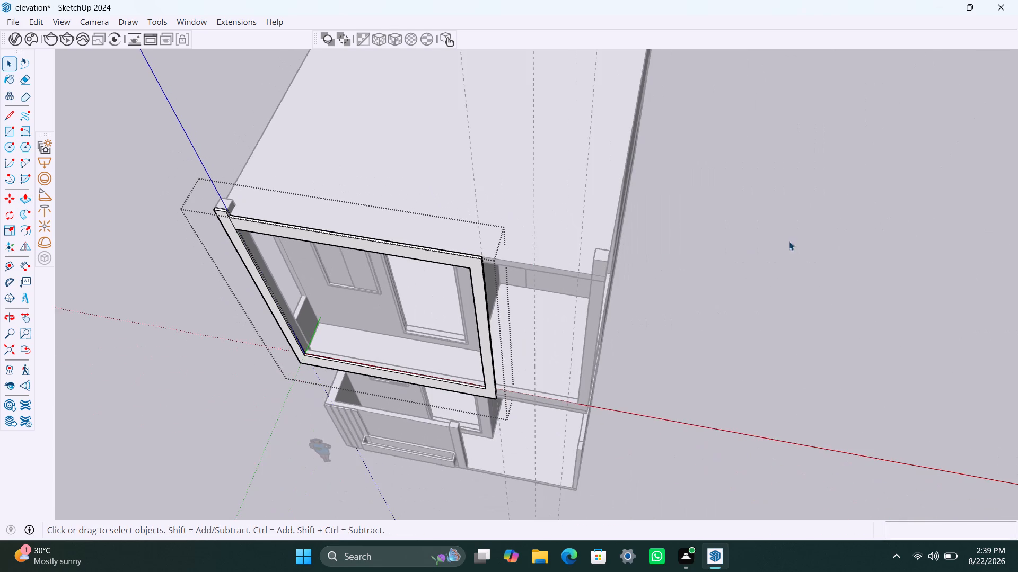
{"action": "double_click", "coordinate": [783, 237]}
Place a horizontal guide 4' above the roof slab's front top edge with the Tape Measure.
{"action": "scroll", "coordinate": [435, 462], "scroll_direction": "down", "scroll_amount": 4}
{"action": "middle_click_drag", "start_coordinate": [425, 425], "coordinate": [480, 282]}
{"action": "scroll", "coordinate": [433, 375], "scroll_direction": "down", "scroll_amount": 4}
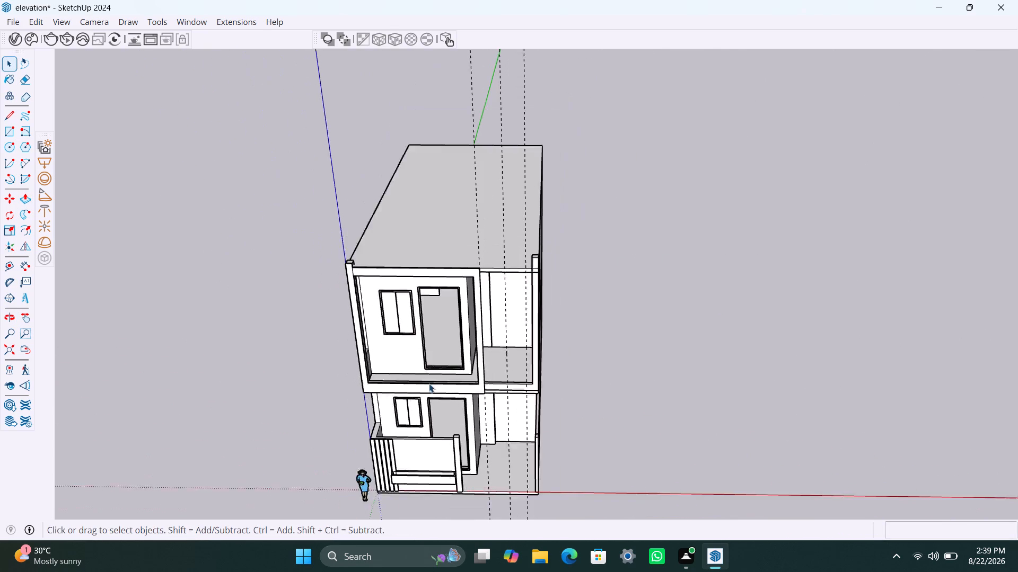
{"action": "middle_click_drag", "start_coordinate": [428, 377], "coordinate": [506, 288]}
{"action": "scroll", "coordinate": [548, 274], "scroll_direction": "up", "scroll_amount": 1}
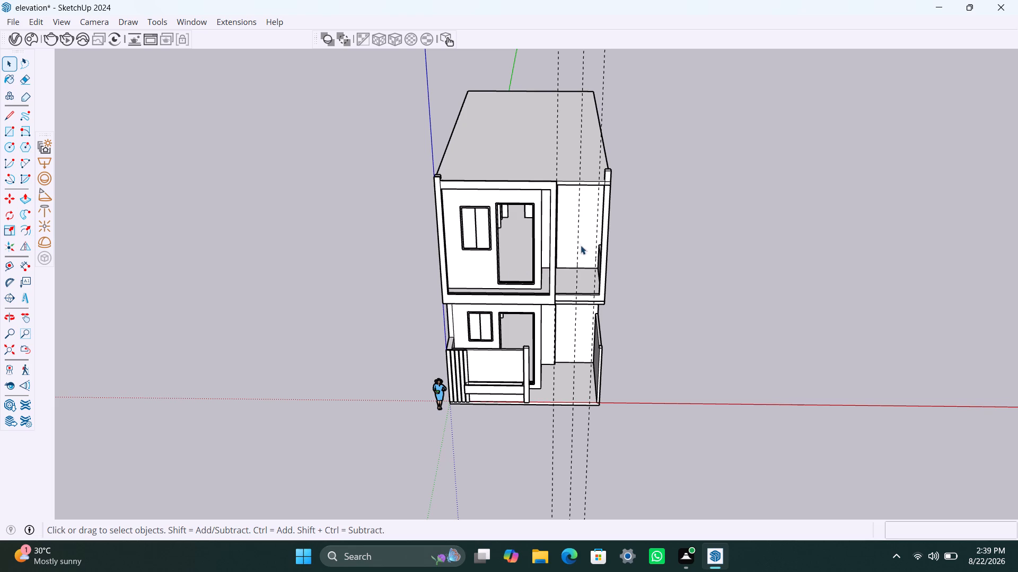
{"action": "middle_click_drag", "start_coordinate": [580, 198], "coordinate": [521, 192]}
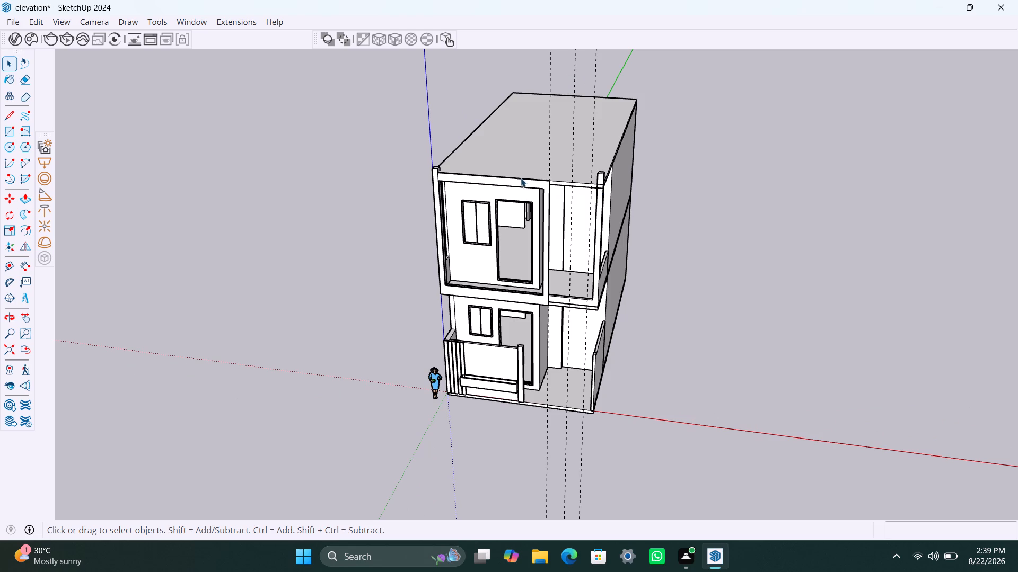
{"action": "key", "text": "t"}
{"action": "scroll", "coordinate": [560, 183], "scroll_direction": "up", "scroll_amount": 8}
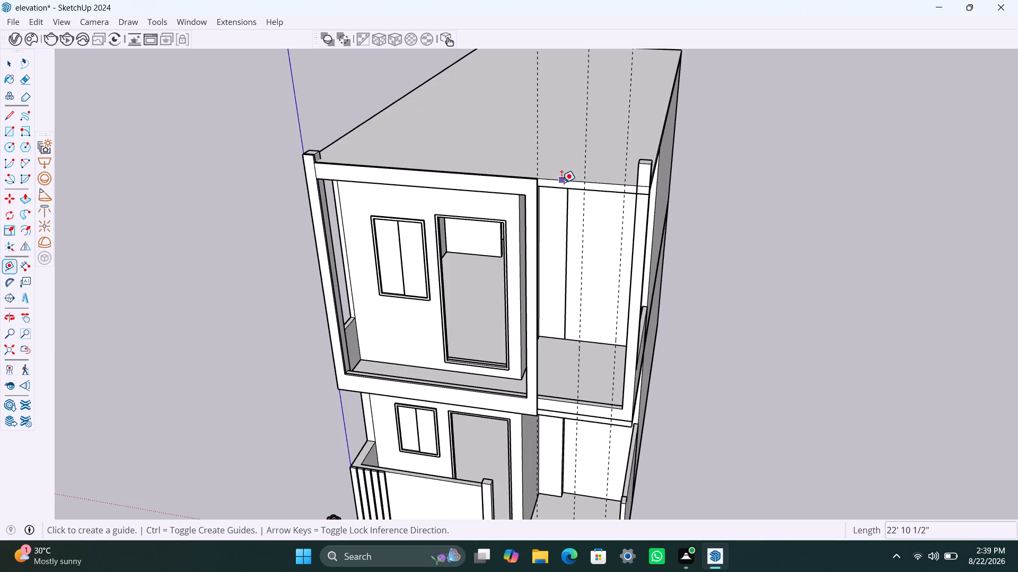
{"action": "left_click", "coordinate": [562, 182]}
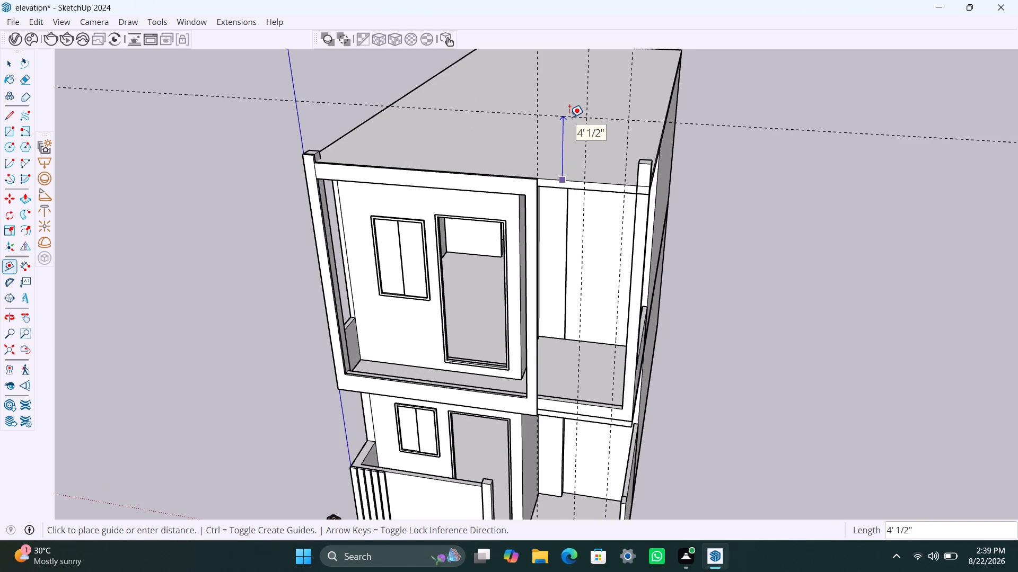
{"action": "type", "text": "4'"}
{"action": "key", "text": "Return"}
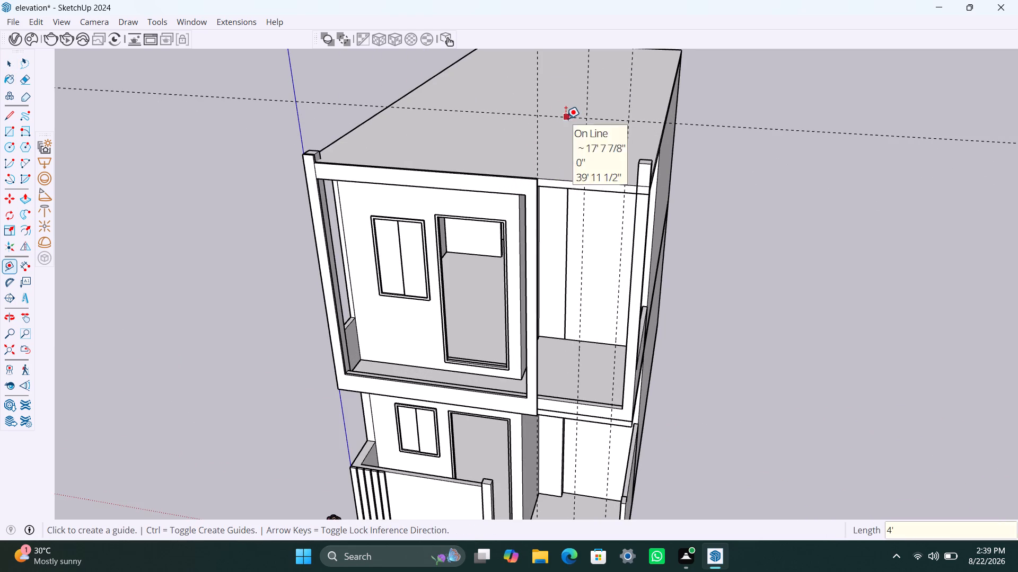
Place a second horizontal guide 7'9" above the 4' guide.
{"action": "left_click", "coordinate": [519, 117]}
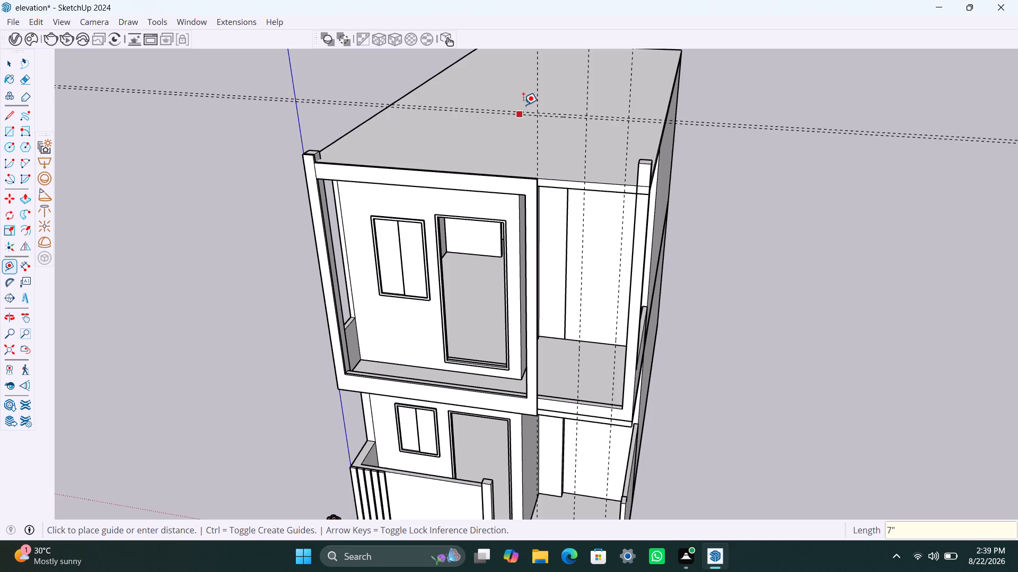
{"action": "scroll", "coordinate": [525, 102], "scroll_direction": "down", "scroll_amount": 4}
{"action": "middle_click_drag", "start_coordinate": [525, 102], "coordinate": [529, 220], "text": "shift"}
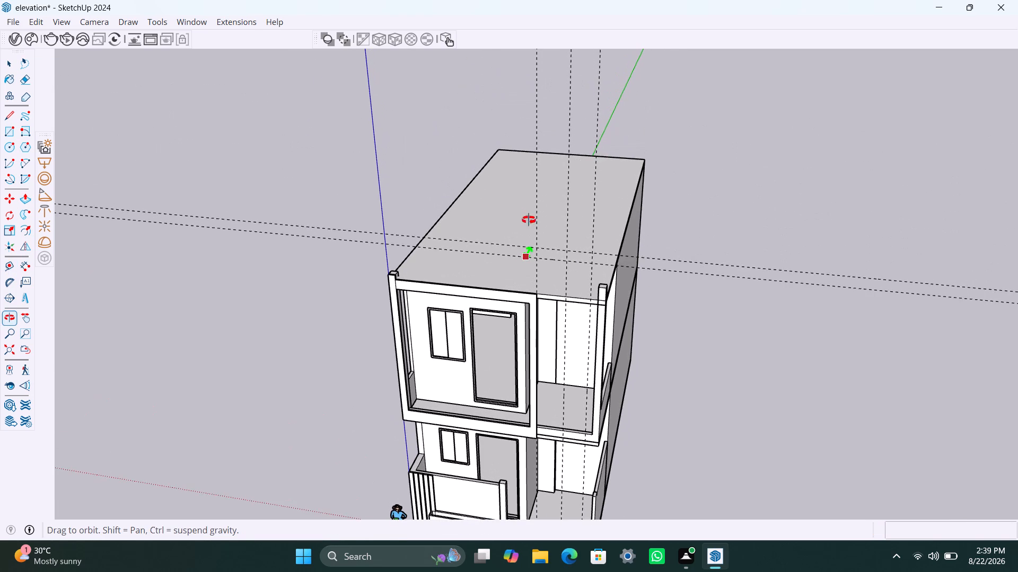
{"action": "middle_click_drag", "start_coordinate": [529, 220], "coordinate": [529, 220], "text": "shift"}
{"action": "type", "text": "7'9\""}
{"action": "key", "text": "Return"}
{"action": "key", "text": "space"}
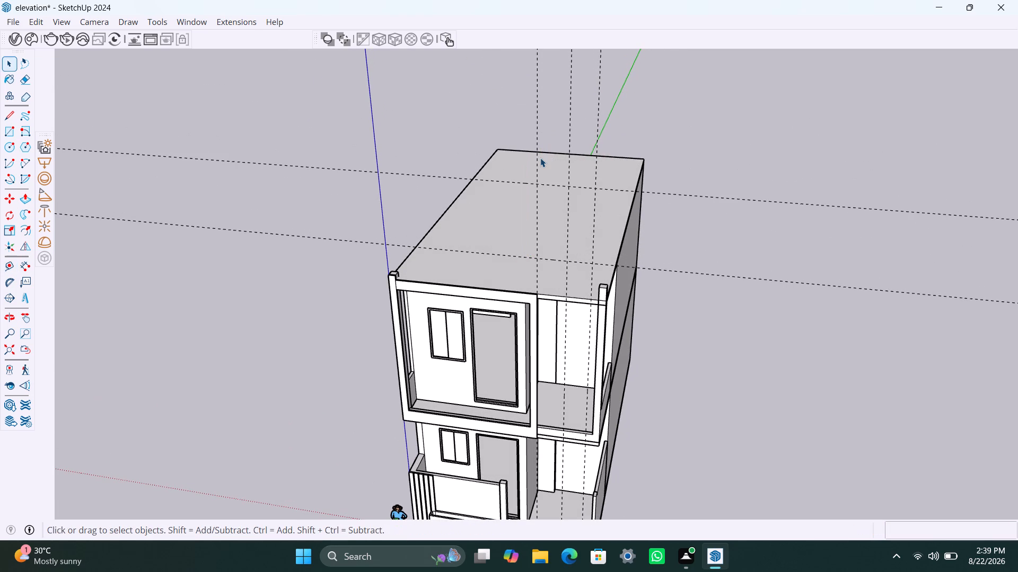
{"action": "left_click", "coordinate": [732, 106]}
Push/pull the second pier's front face, with its adjoining floor slab front, 2" forward to align with the front frame group.
{"action": "scroll", "coordinate": [674, 267], "scroll_direction": "down", "scroll_amount": 3}
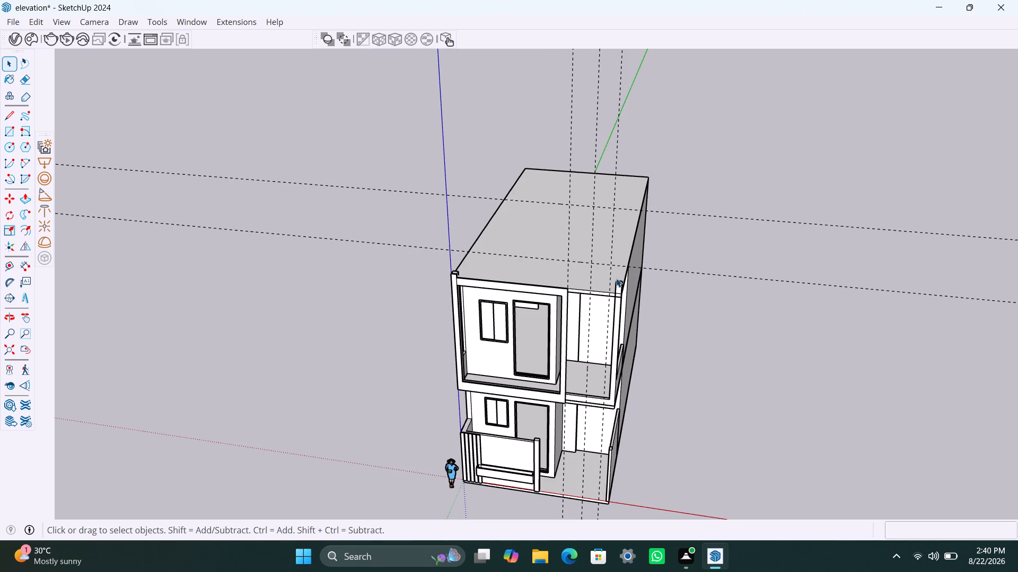
{"action": "scroll", "coordinate": [568, 312], "scroll_direction": "up", "scroll_amount": 3}
{"action": "middle_click_drag", "start_coordinate": [557, 330], "coordinate": [583, 332]}
{"action": "scroll", "coordinate": [640, 318], "scroll_direction": "up", "scroll_amount": 6}
{"action": "left_click", "coordinate": [647, 308]}
{"action": "left_click", "coordinate": [647, 308]}
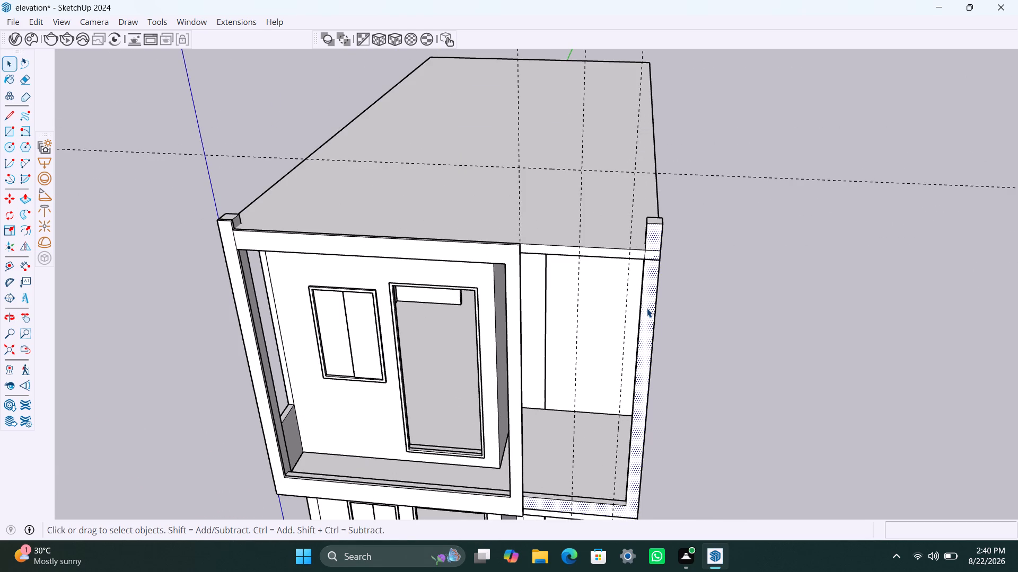
{"action": "key", "text": "p"}
{"action": "left_click", "coordinate": [647, 308]}
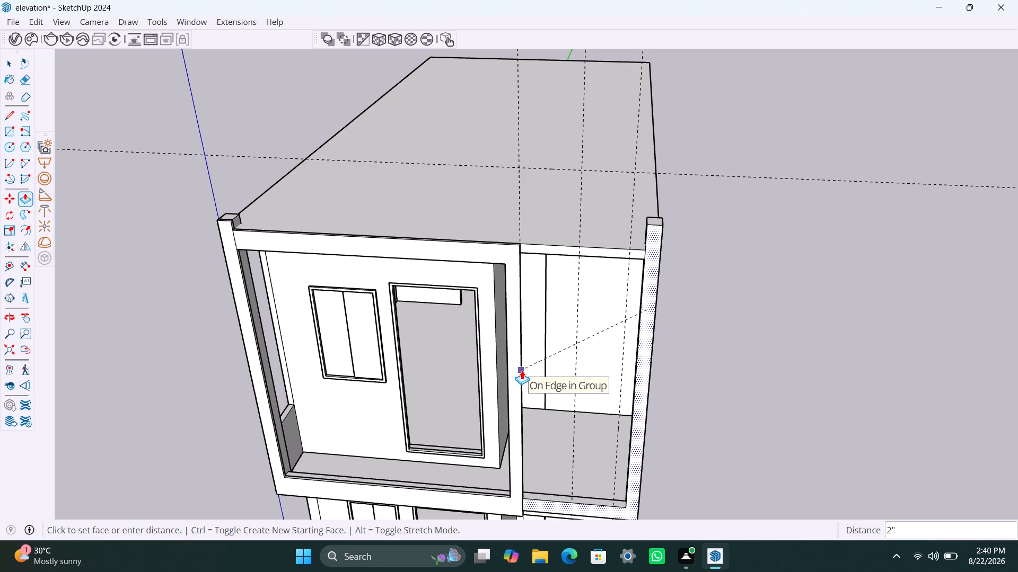
{"action": "left_click", "coordinate": [521, 372]}
{"action": "key", "text": "space"}
{"action": "left_click", "coordinate": [773, 372]}
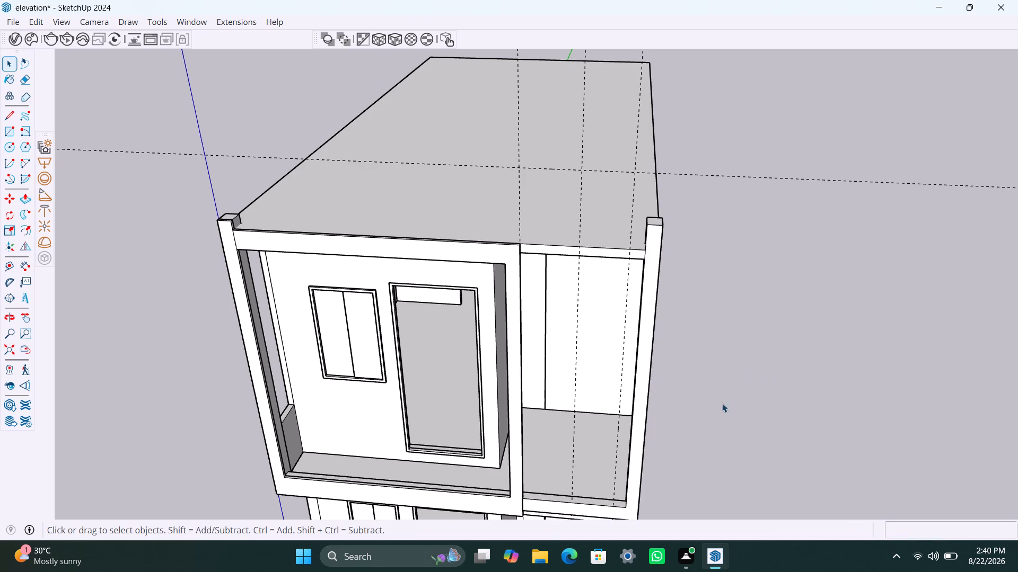
Inspect the junction between the front frame and the floor slab, and save the model.
{"action": "scroll", "coordinate": [557, 532], "scroll_direction": "up", "scroll_amount": 20}
{"action": "scroll", "coordinate": [557, 532], "scroll_direction": "up", "scroll_amount": 3}
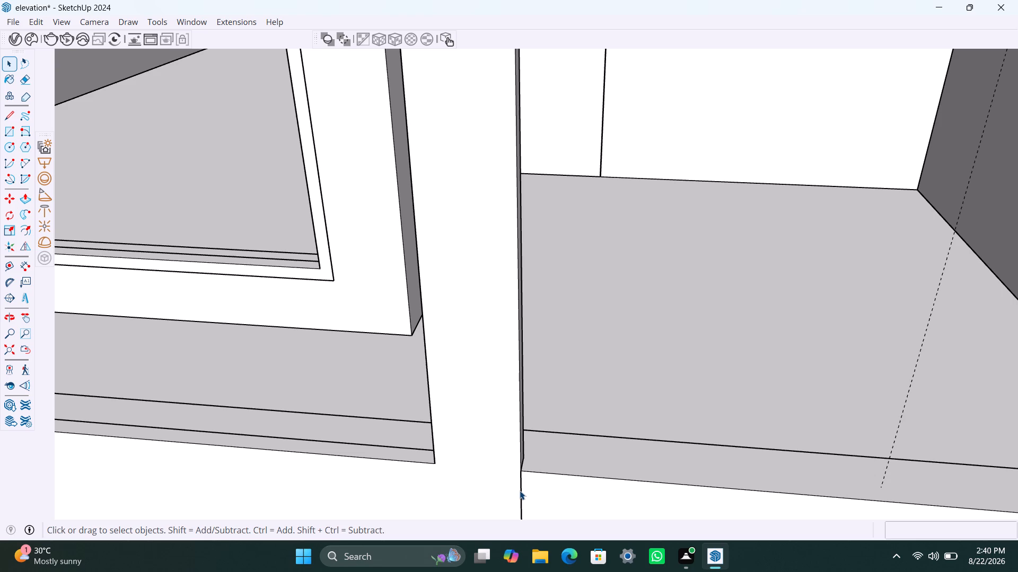
{"action": "scroll", "coordinate": [519, 421], "scroll_direction": "down", "scroll_amount": 4}
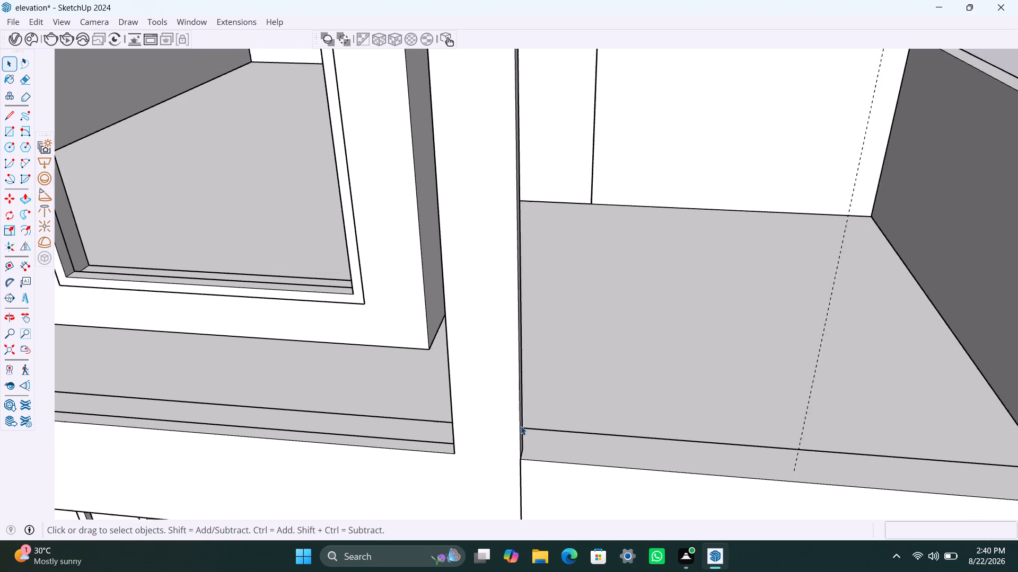
{"action": "scroll", "coordinate": [521, 426], "scroll_direction": "down", "scroll_amount": 7}
{"action": "scroll", "coordinate": [575, 348], "scroll_direction": "down", "scroll_amount": 5}
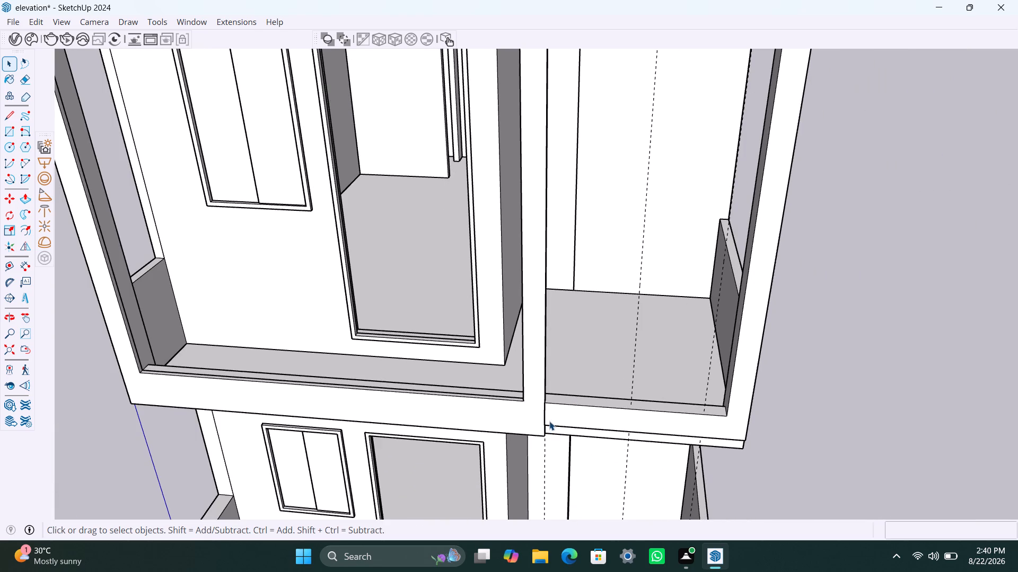
{"action": "middle_click_drag", "start_coordinate": [549, 421], "coordinate": [590, 418]}
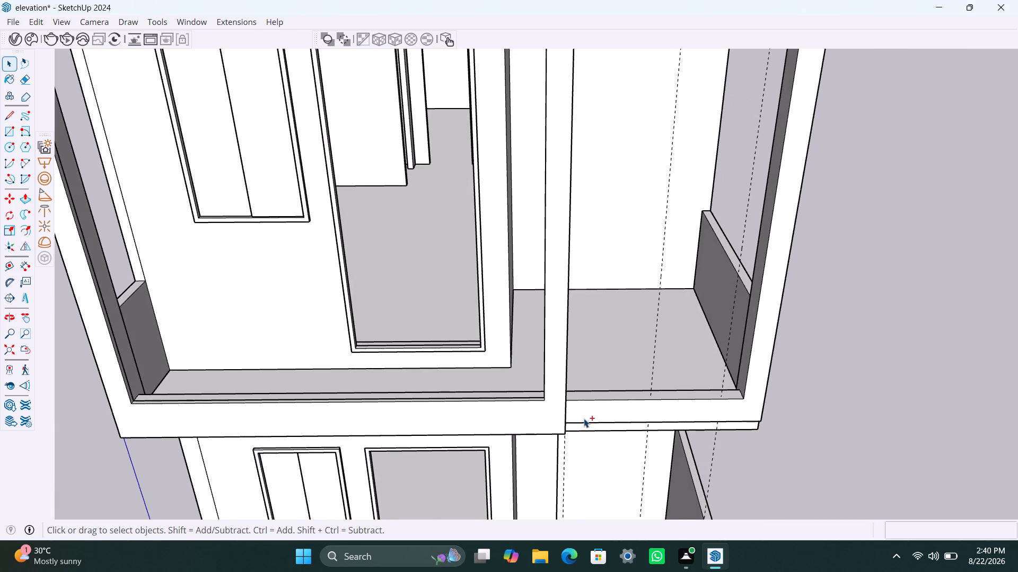
{"action": "key", "text": "ctrl+s"}
Push/pull the second pier's top face up about 10' 5 1/8" to the upper horizontal guide above the roof.
{"action": "scroll", "coordinate": [553, 383], "scroll_direction": "down", "scroll_amount": 10}
{"action": "middle_click_drag", "start_coordinate": [650, 330], "coordinate": [643, 330]}
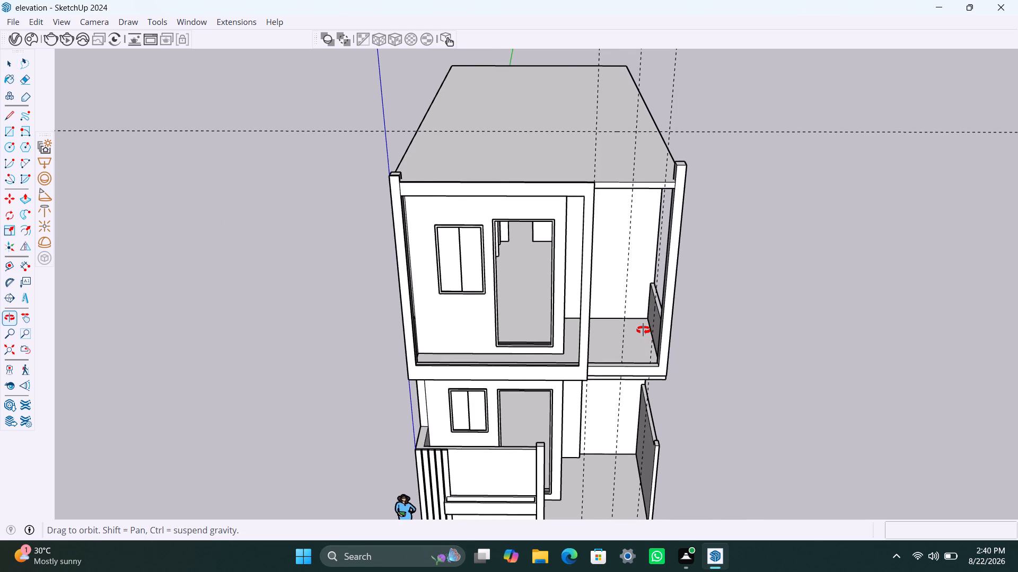
{"action": "middle_click_drag", "start_coordinate": [643, 330], "coordinate": [632, 300]}
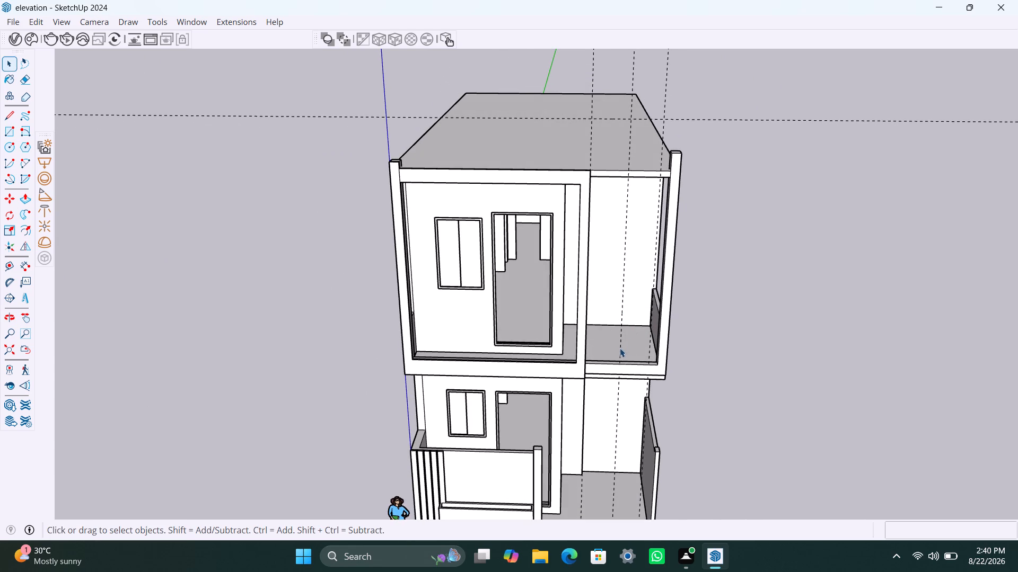
{"action": "key", "text": "r"}
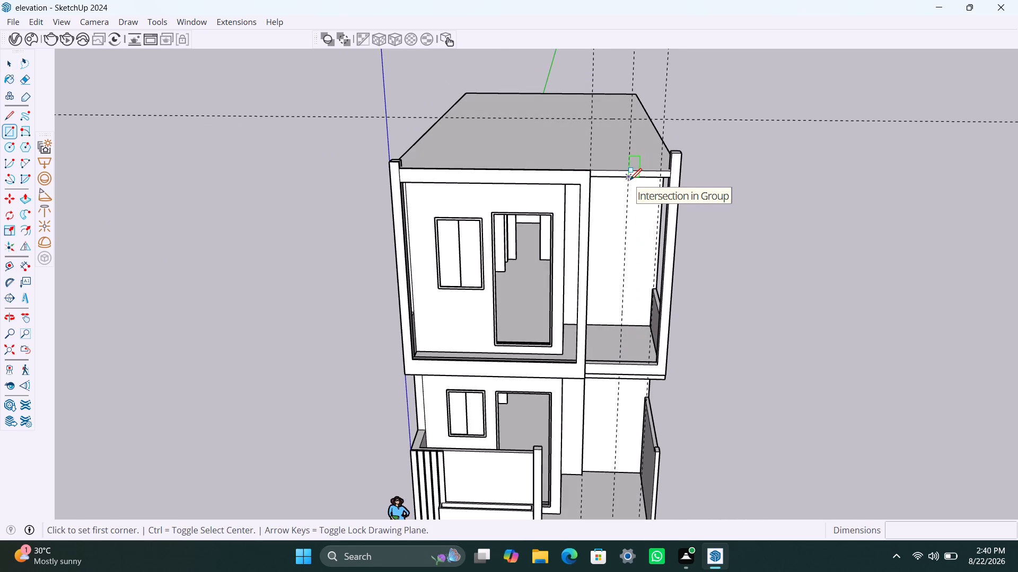
{"action": "key", "text": "space"}
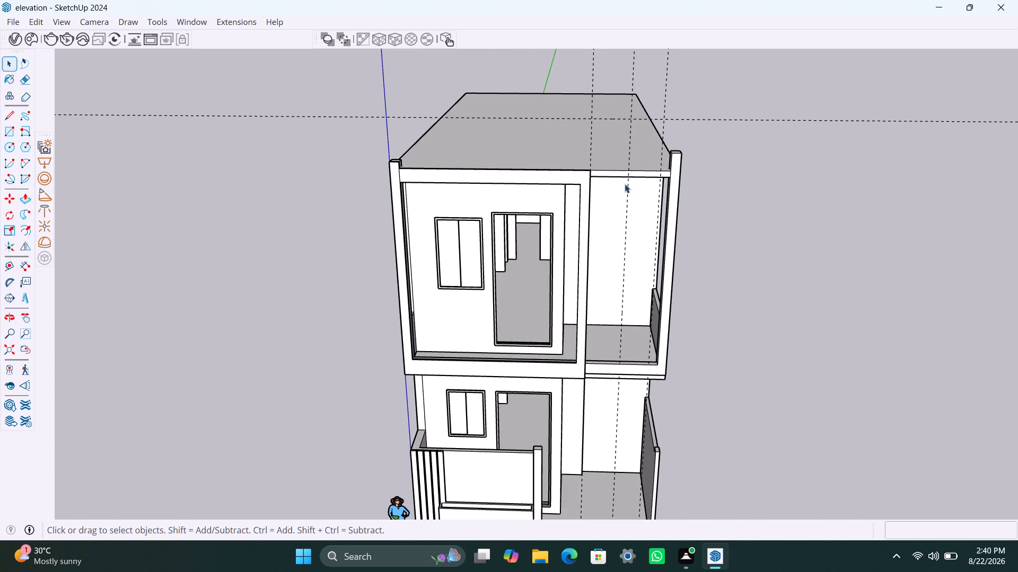
{"action": "scroll", "coordinate": [677, 167], "scroll_direction": "down", "scroll_amount": 2}
{"action": "middle_click_drag", "start_coordinate": [677, 167], "coordinate": [661, 226]}
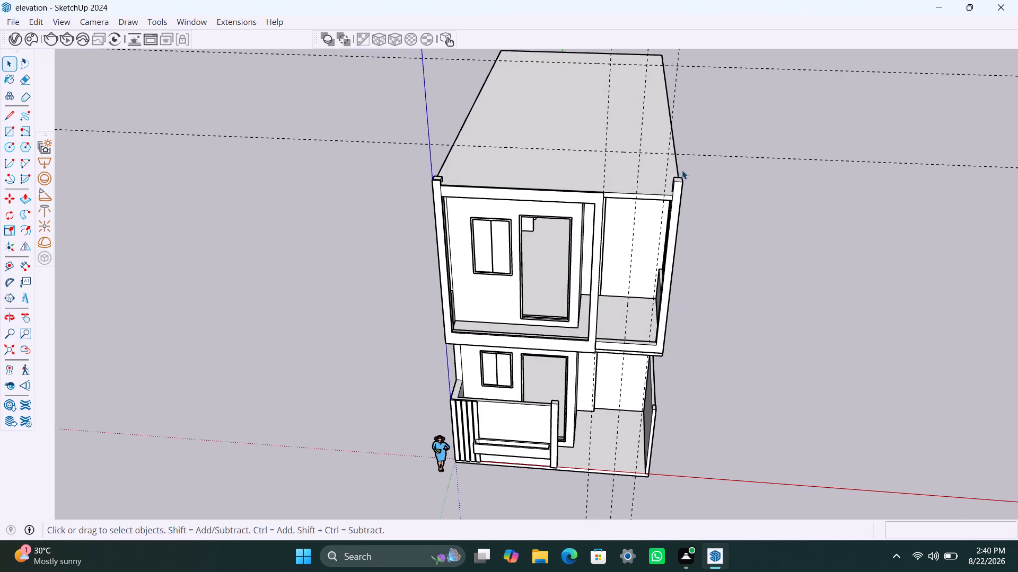
{"action": "scroll", "coordinate": [676, 180], "scroll_direction": "down", "scroll_amount": 8}
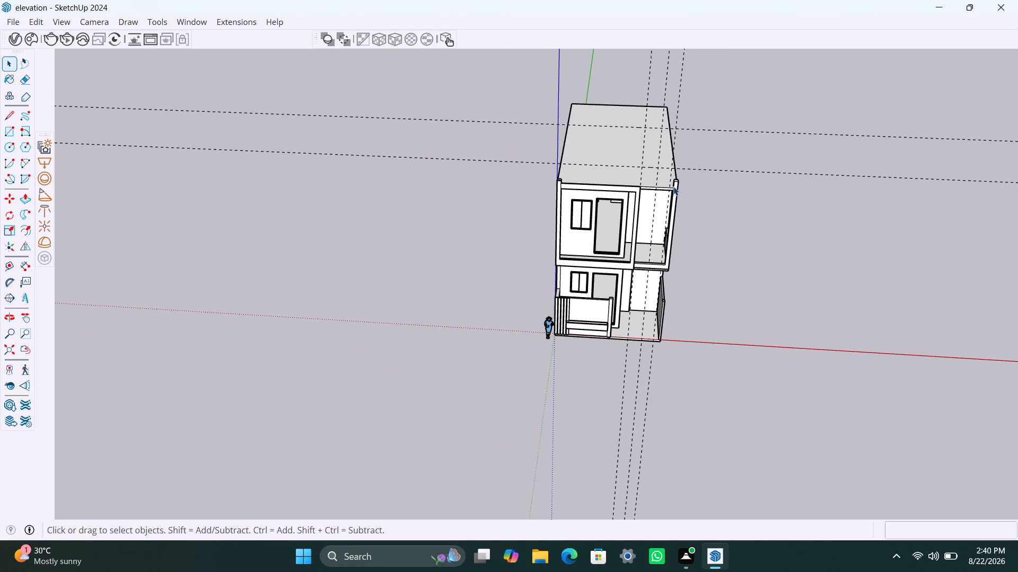
{"action": "middle_click_drag", "start_coordinate": [673, 186], "coordinate": [623, 206]}
{"action": "scroll", "coordinate": [628, 205], "scroll_direction": "up", "scroll_amount": 7}
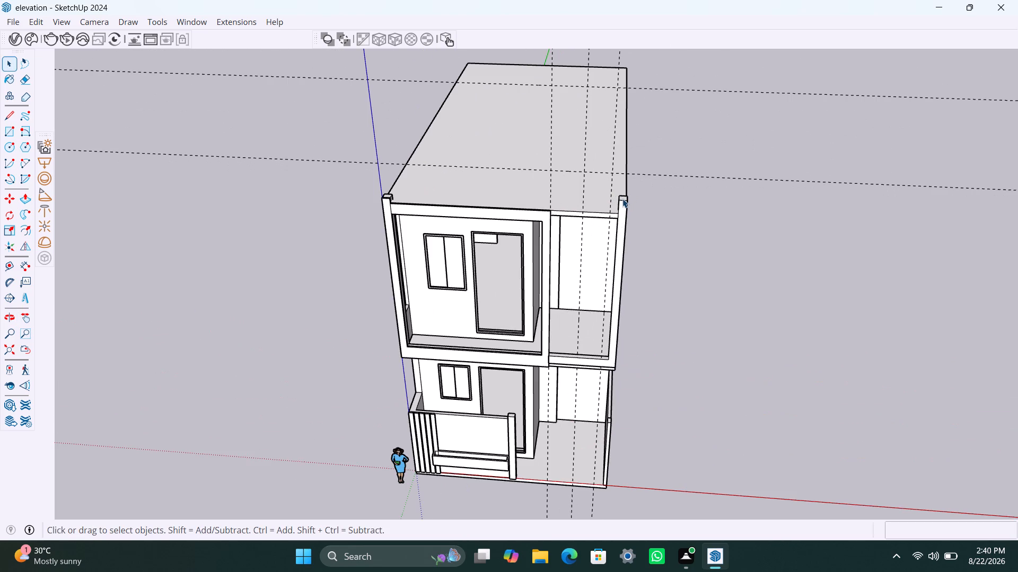
{"action": "left_click", "coordinate": [622, 199]}
{"action": "key", "text": "p"}
{"action": "left_click", "coordinate": [622, 196]}
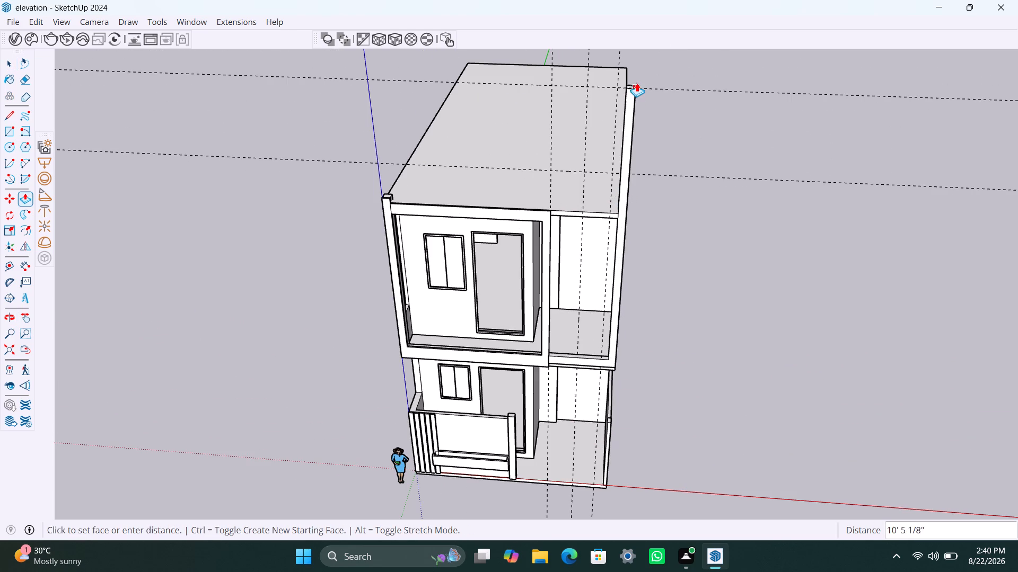
{"action": "left_click", "coordinate": [664, 87]}
{"action": "key", "text": "space"}
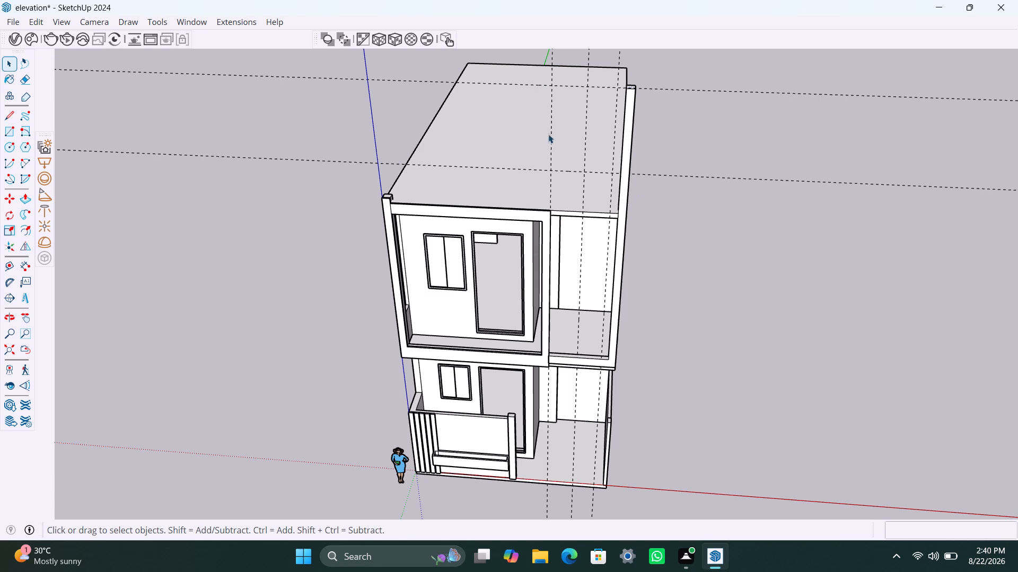
{"action": "middle_click_drag", "start_coordinate": [584, 140], "coordinate": [680, 157]}
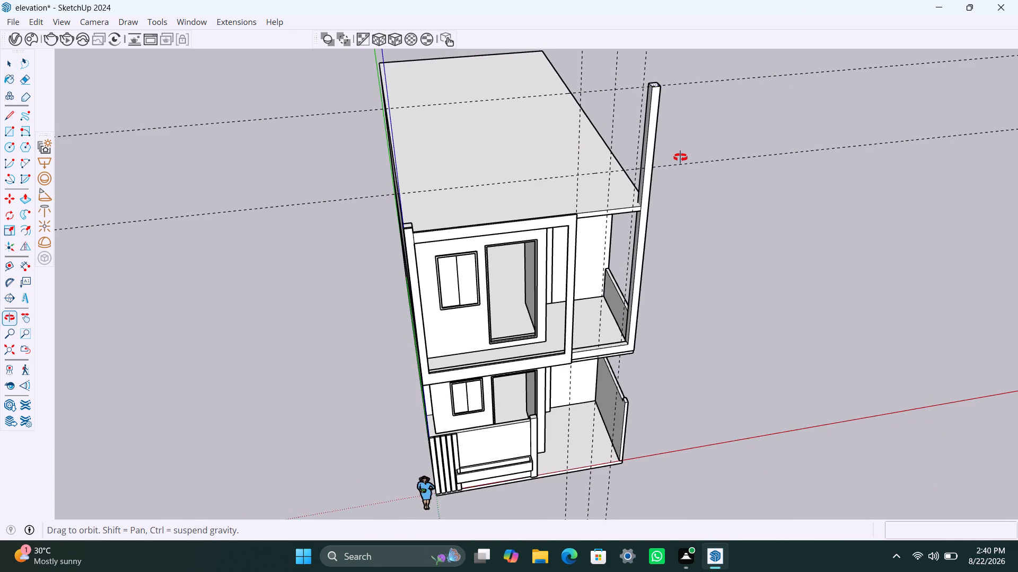
{"action": "middle_click_drag", "start_coordinate": [680, 157], "coordinate": [665, 150]}
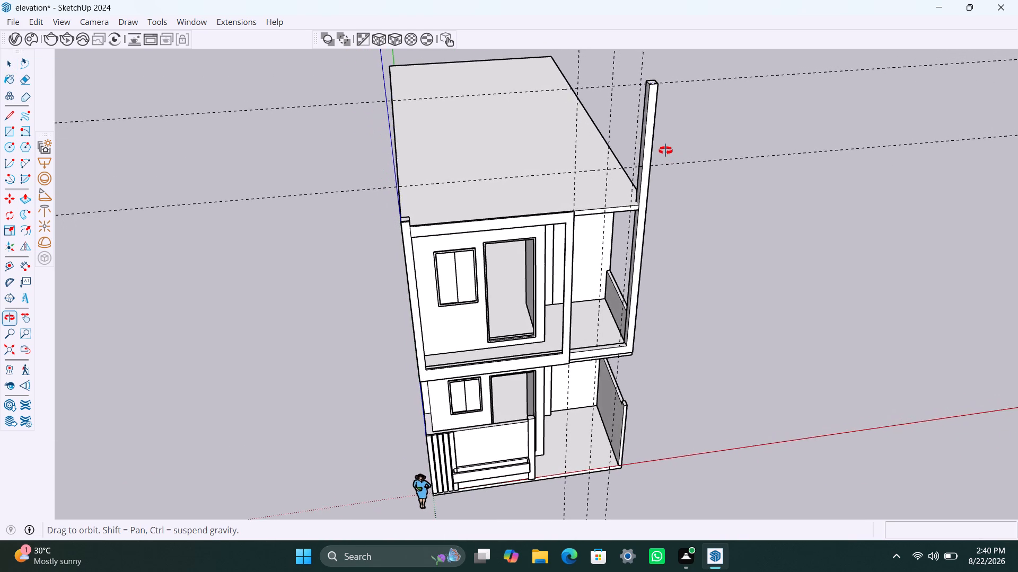
Push/pull the top face of the pier behind the front frame's left column up to the 4' guide above the roof.
{"action": "middle_click_drag", "start_coordinate": [665, 150], "coordinate": [613, 147]}
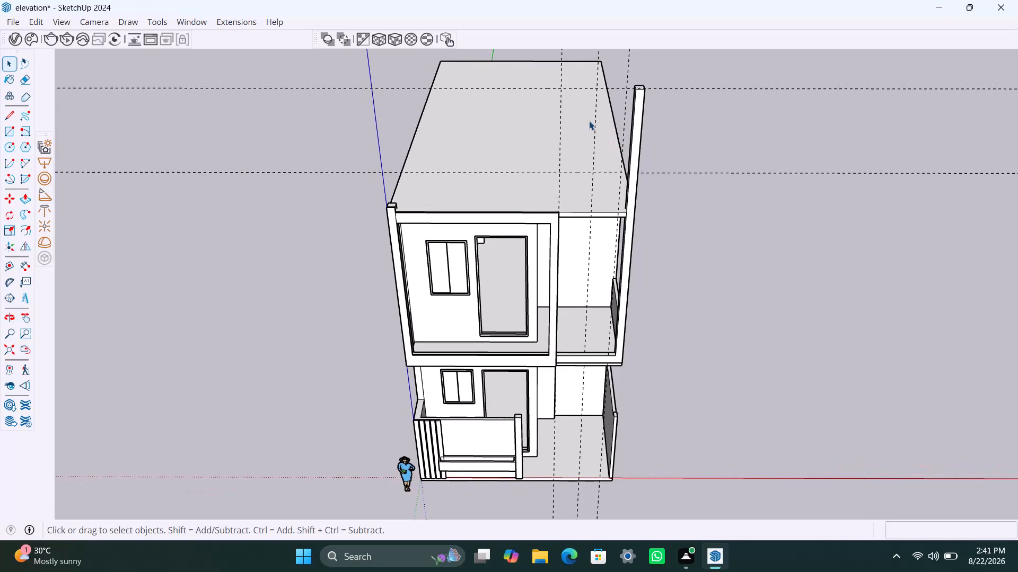
{"action": "left_click", "coordinate": [390, 205]}
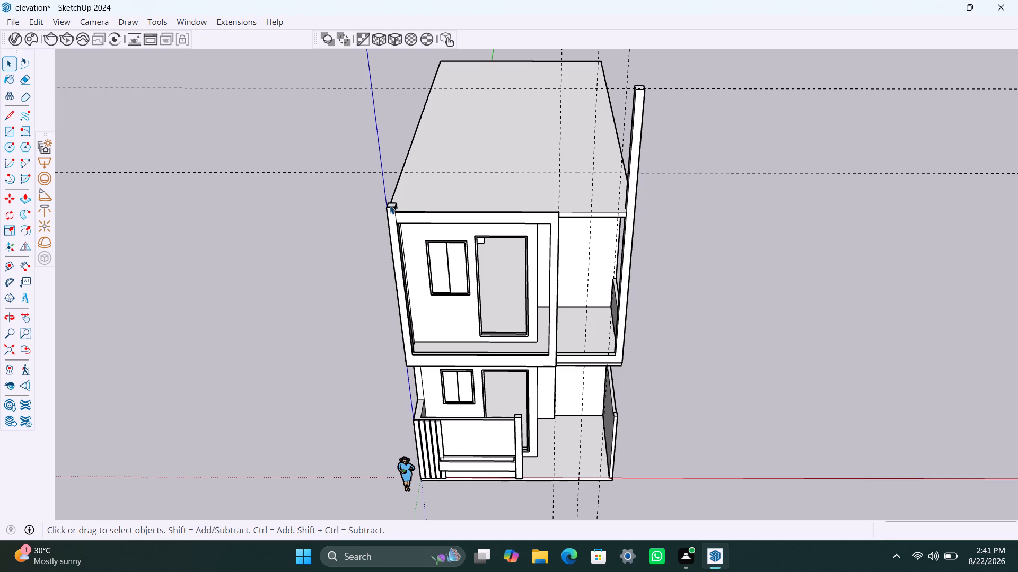
{"action": "left_click", "coordinate": [391, 203]}
{"action": "scroll", "coordinate": [392, 203], "scroll_direction": "up", "scroll_amount": 8}
{"action": "left_click", "coordinate": [391, 203]}
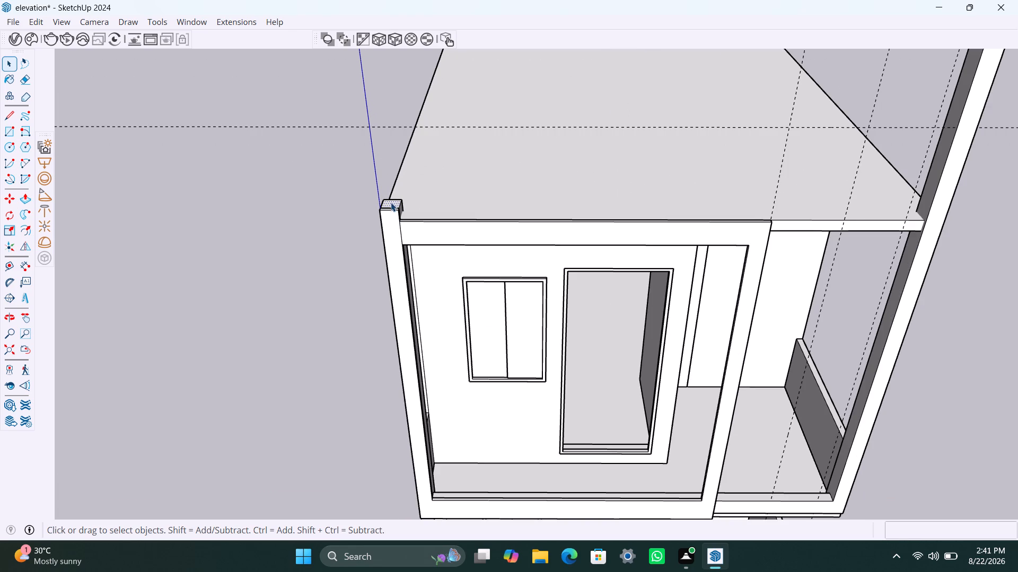
{"action": "key", "text": "p"}
{"action": "left_click", "coordinate": [391, 203]}
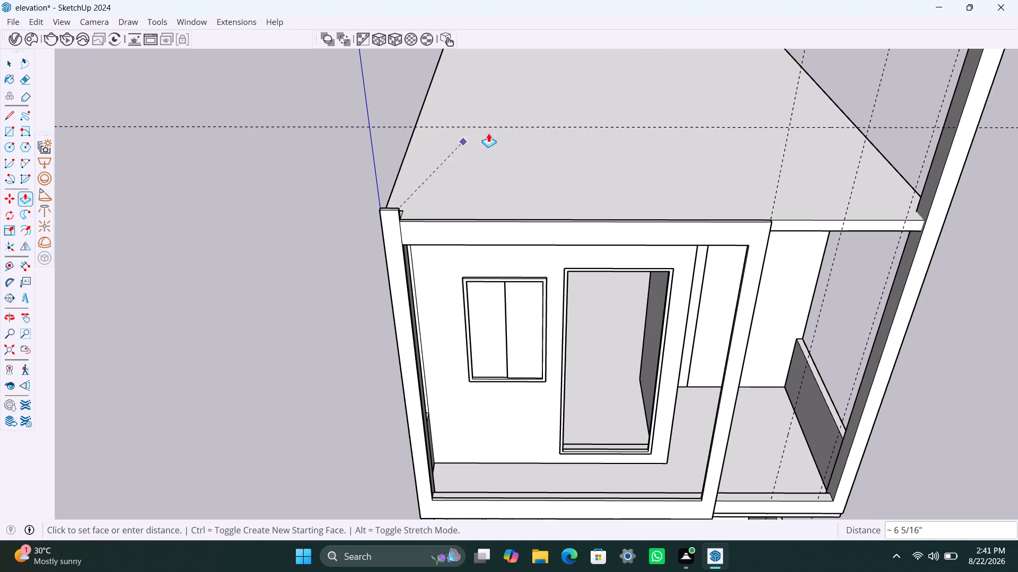
{"action": "left_click", "coordinate": [496, 126]}
{"action": "key", "text": "space"}
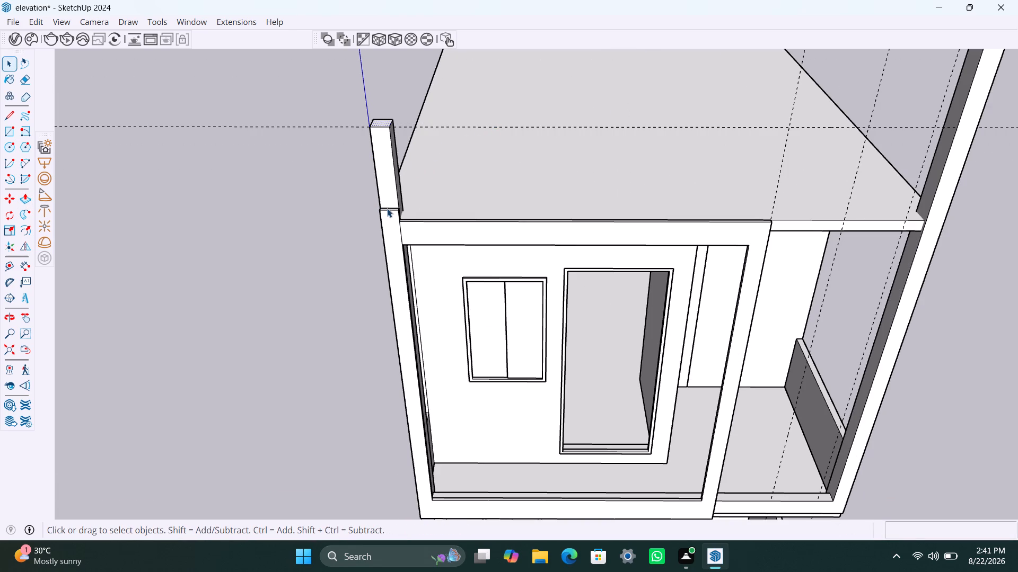
Inside the front frame group, push/pull the left column's top face up about 3' 5 11/16" to the 4' guide.
{"action": "scroll", "coordinate": [383, 217], "scroll_direction": "up", "scroll_amount": 7}
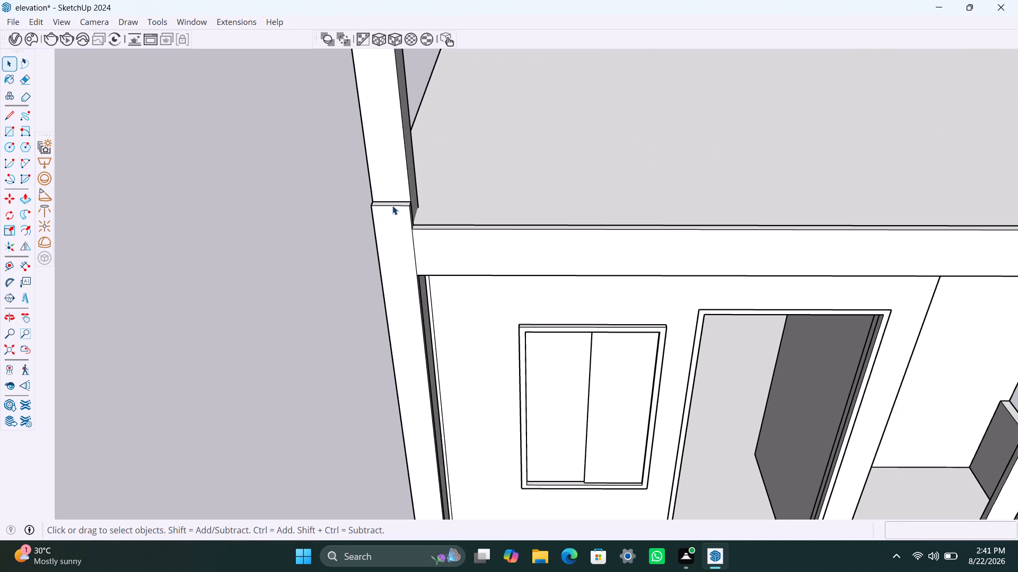
{"action": "left_click", "coordinate": [391, 204]}
{"action": "triple_click", "coordinate": [391, 204]}
{"action": "left_click", "coordinate": [391, 203]}
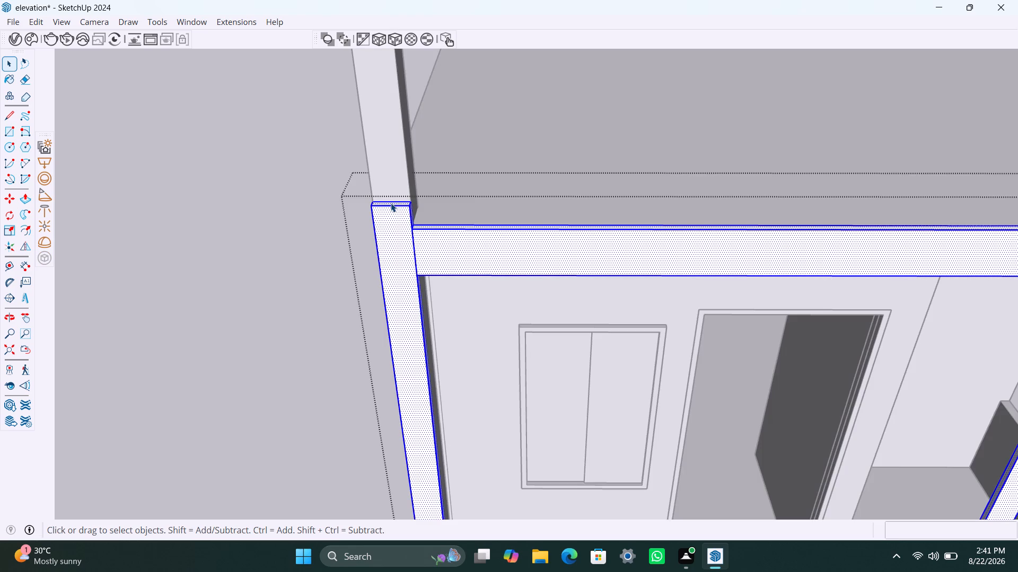
{"action": "left_click", "coordinate": [391, 203]}
{"action": "left_click", "coordinate": [397, 203]}
{"action": "left_click", "coordinate": [398, 203]}
{"action": "scroll", "coordinate": [399, 204], "scroll_direction": "up", "scroll_amount": 4}
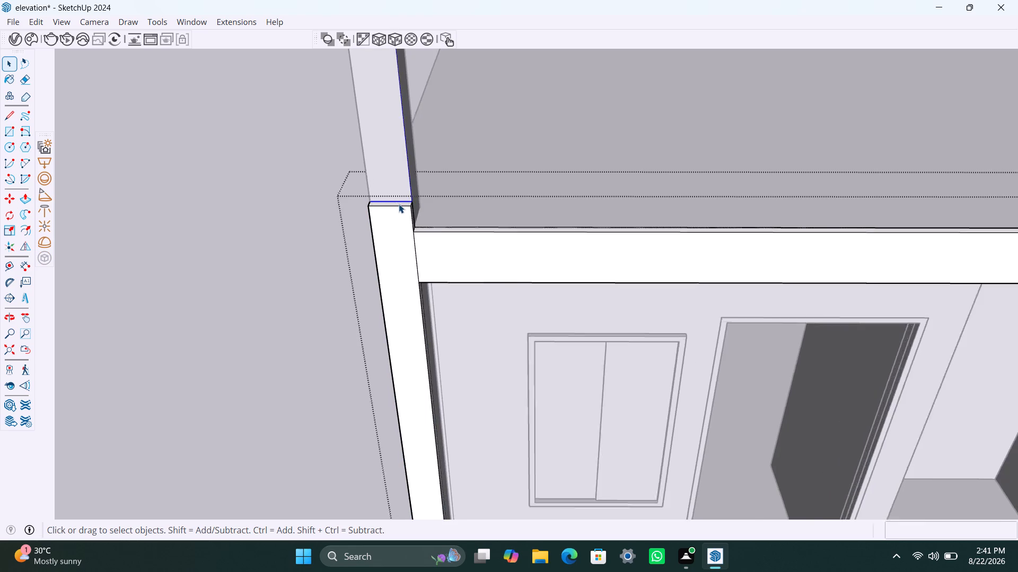
{"action": "left_click", "coordinate": [399, 204]}
{"action": "key", "text": "p"}
{"action": "left_click", "coordinate": [399, 204]}
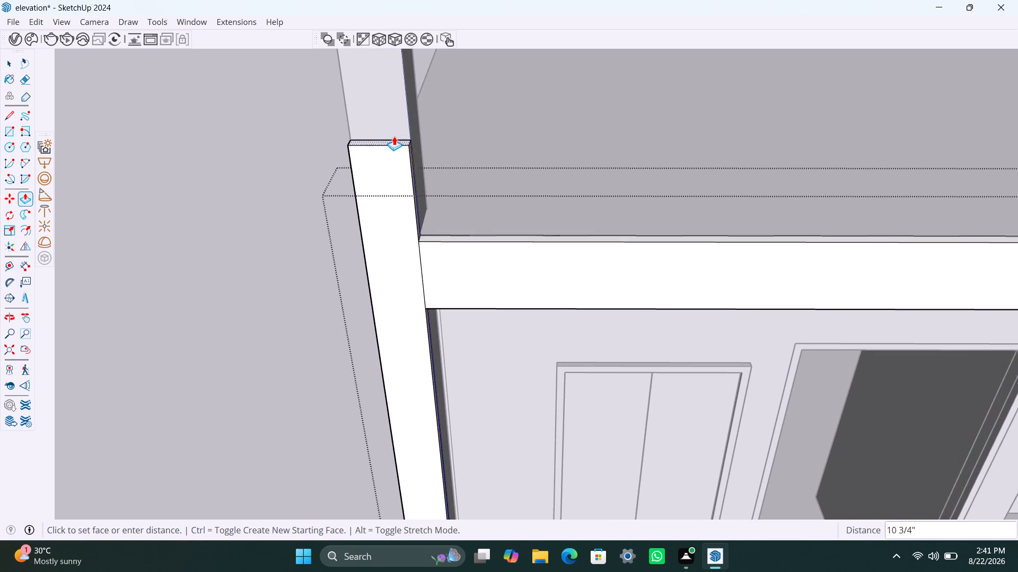
{"action": "scroll", "coordinate": [394, 138], "scroll_direction": "down", "scroll_amount": 19}
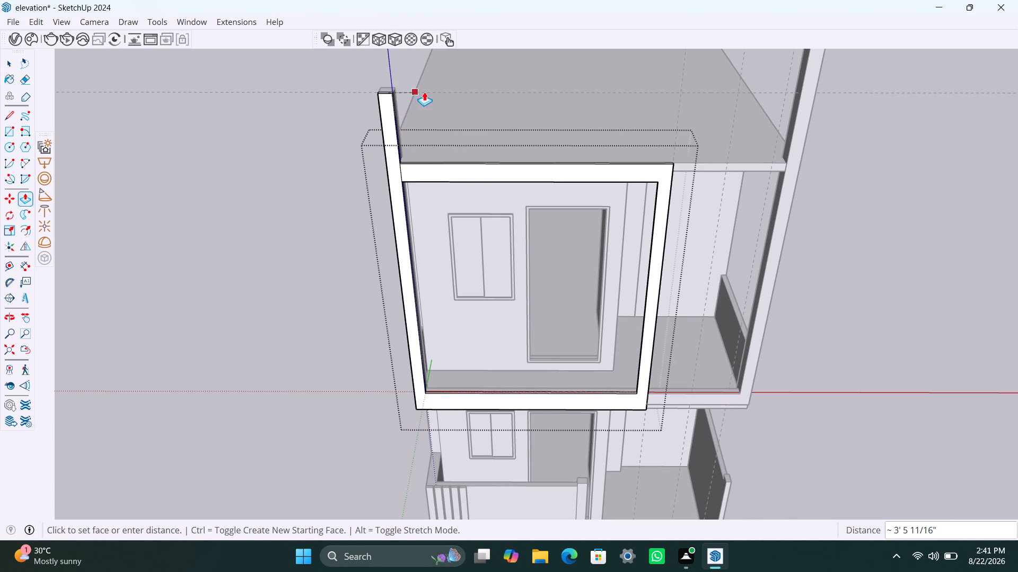
{"action": "left_click", "coordinate": [425, 91]}
{"action": "key", "text": "space"}
{"action": "left_click", "coordinate": [311, 124]}
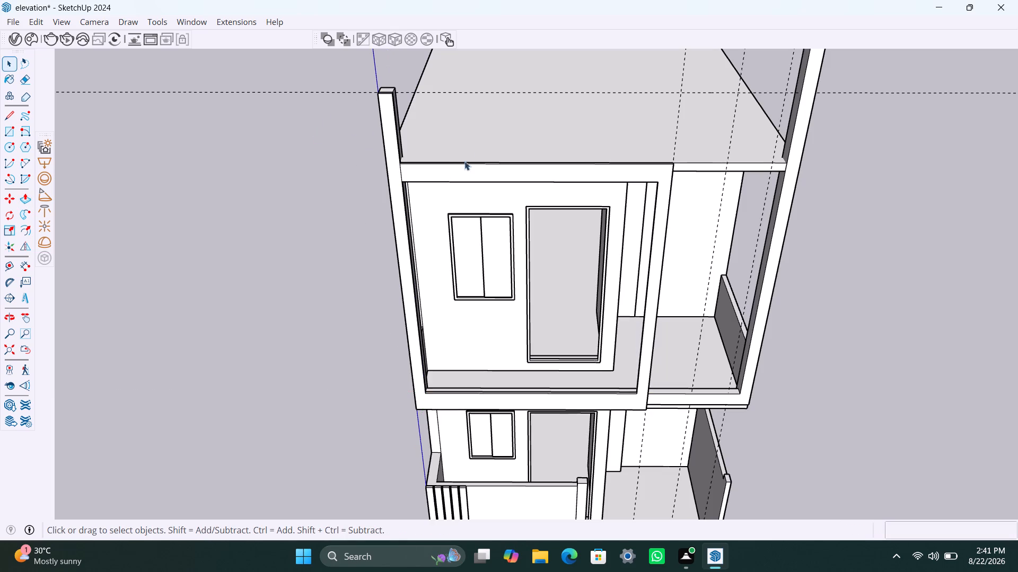
Examine the front frame group's faces and edges where the raised left column meets the top beam.
{"action": "scroll", "coordinate": [525, 149], "scroll_direction": "down", "scroll_amount": 5}
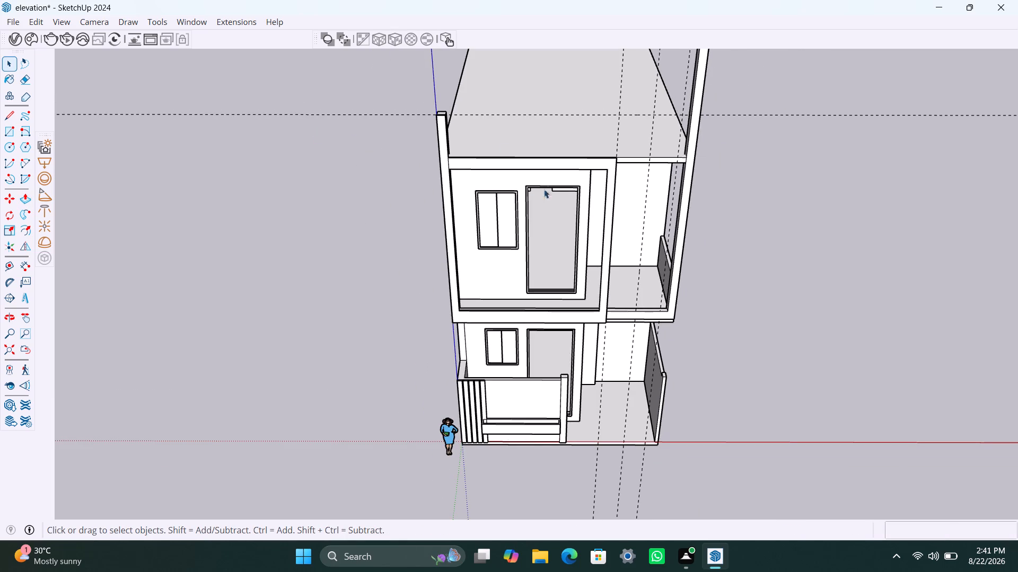
{"action": "middle_click_drag", "start_coordinate": [467, 195], "coordinate": [440, 164]}
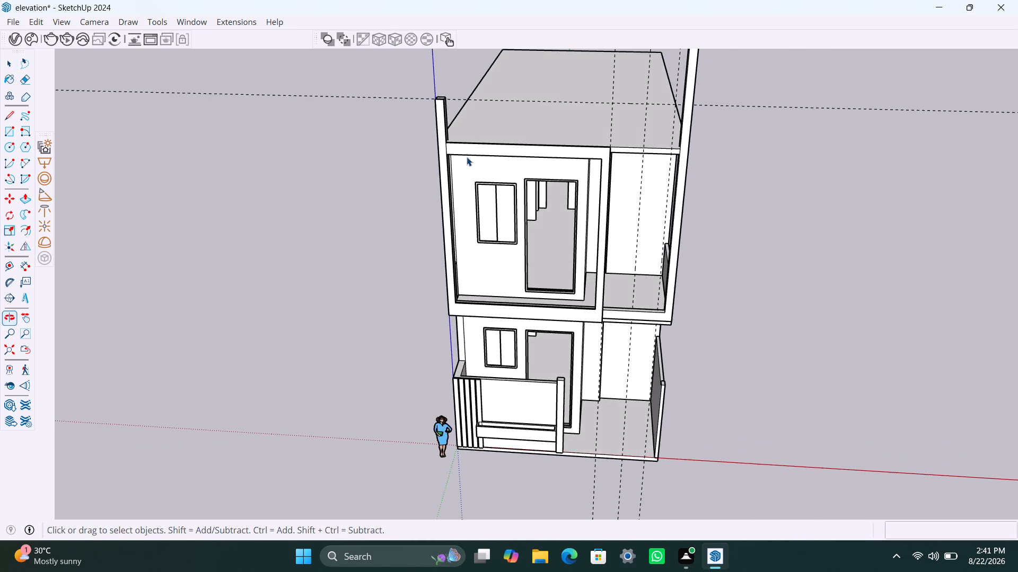
{"action": "scroll", "coordinate": [461, 155], "scroll_direction": "up", "scroll_amount": 8}
{"action": "middle_click_drag", "start_coordinate": [444, 150], "coordinate": [566, 178]}
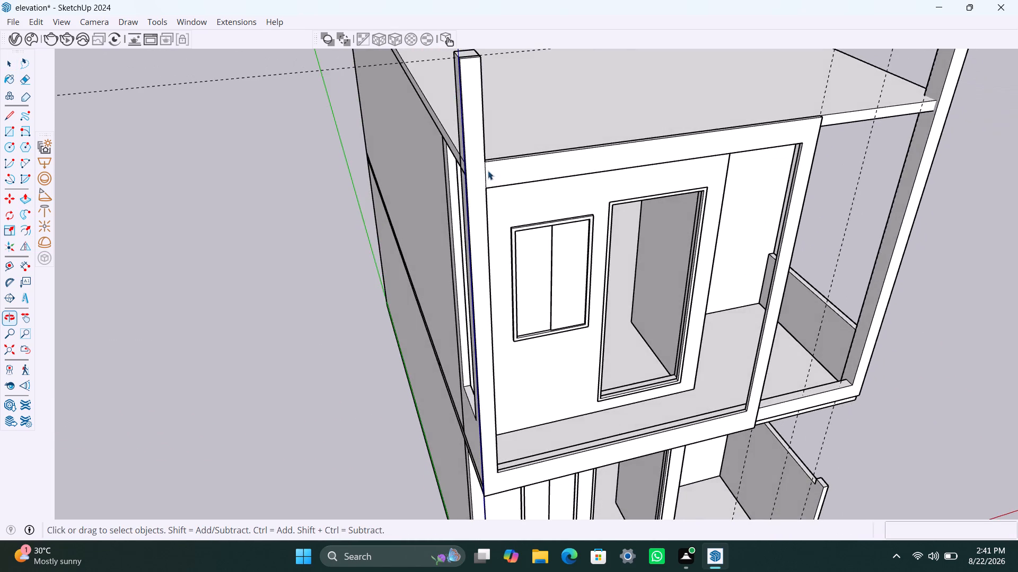
{"action": "scroll", "coordinate": [487, 171], "scroll_direction": "up", "scroll_amount": 9}
{"action": "left_click", "coordinate": [486, 173]}
{"action": "triple_click", "coordinate": [487, 174]}
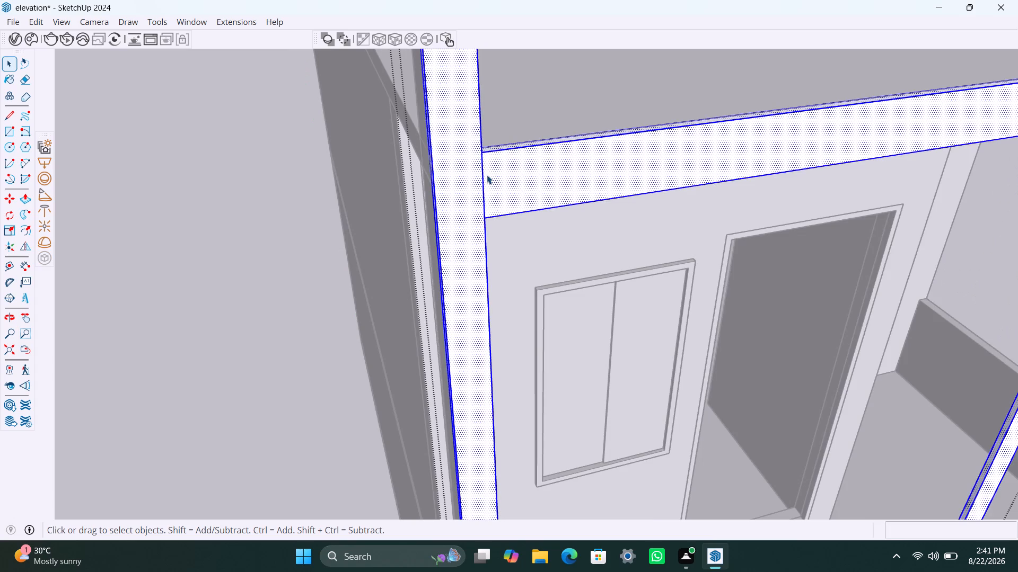
{"action": "left_click", "coordinate": [486, 176]}
{"action": "double_click", "coordinate": [488, 181]}
{"action": "triple_click", "coordinate": [488, 181]}
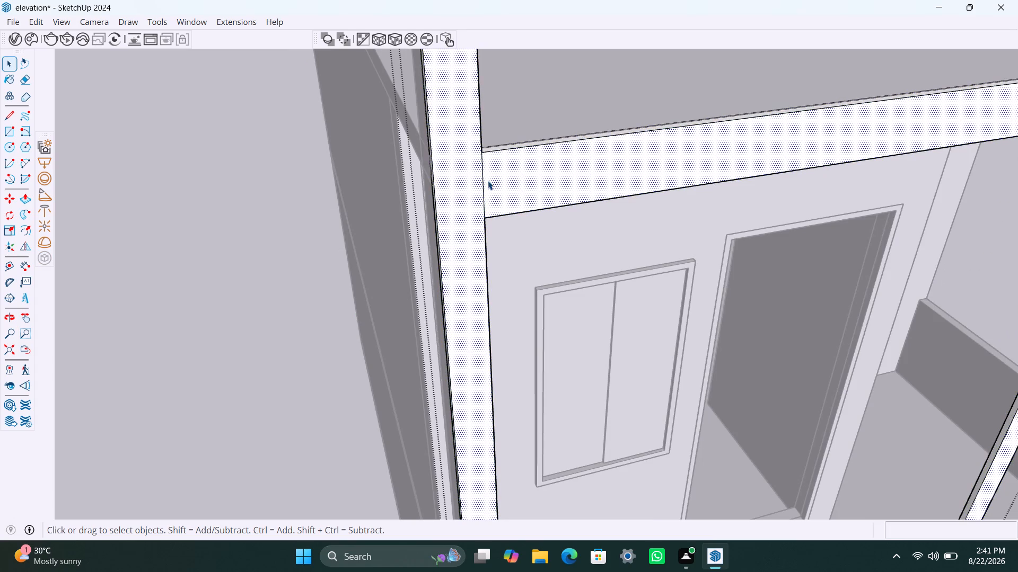
{"action": "double_click", "coordinate": [501, 186]}
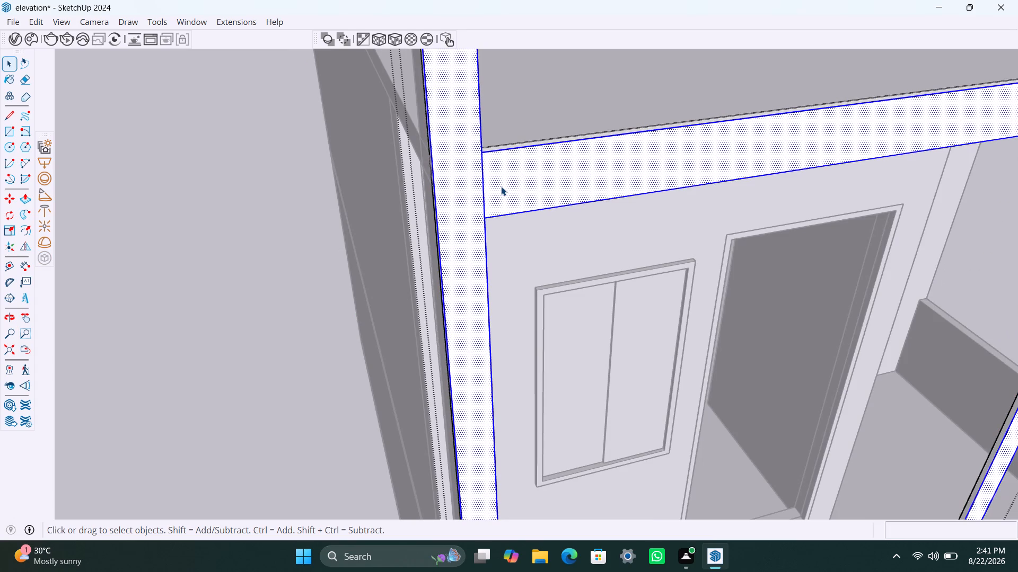
{"action": "double_click", "coordinate": [501, 186]}
{"action": "left_click", "coordinate": [501, 186]}
{"action": "left_click", "coordinate": [501, 186]}
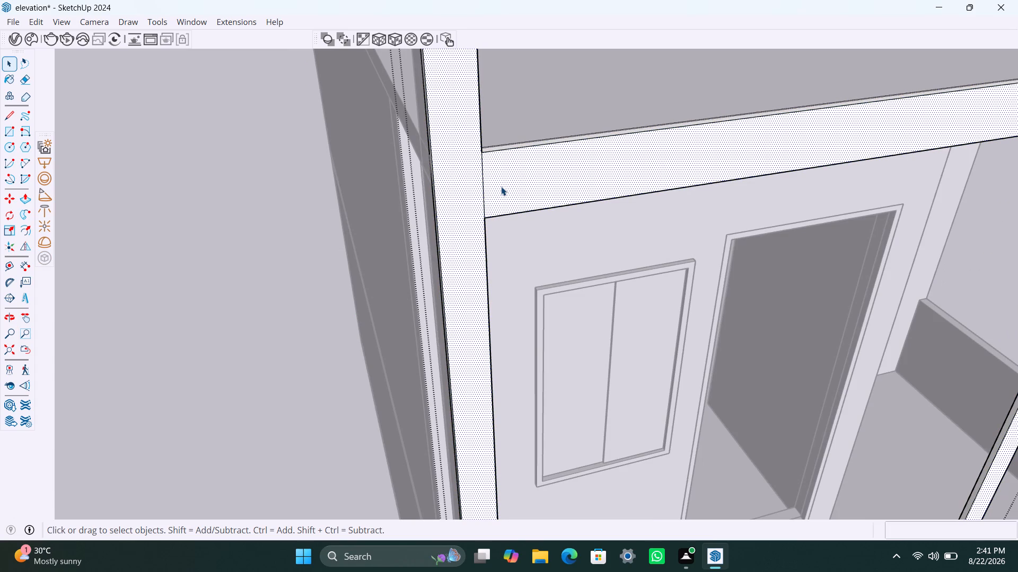
{"action": "left_click", "coordinate": [313, 217]}
Examine the same column-to-beam junction from the other side, checking the top beam's edges and the frame's front face.
{"action": "scroll", "coordinate": [506, 184], "scroll_direction": "down", "scroll_amount": 12}
{"action": "middle_click_drag", "start_coordinate": [540, 199], "coordinate": [540, 199]}
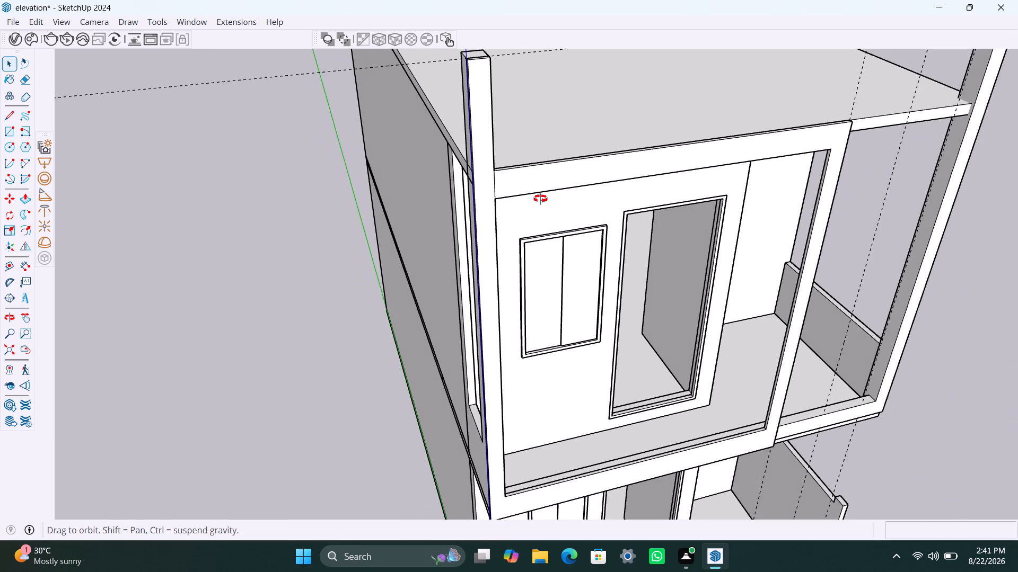
{"action": "middle_click_drag", "start_coordinate": [540, 199], "coordinate": [415, 180]}
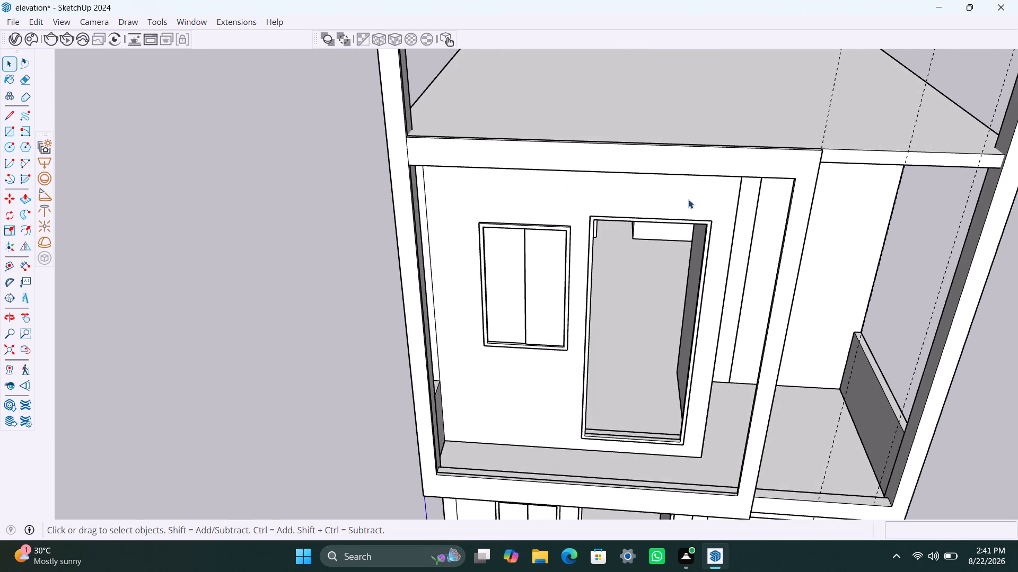
{"action": "scroll", "coordinate": [493, 134], "scroll_direction": "down", "scroll_amount": 5}
{"action": "middle_click_drag", "start_coordinate": [481, 138], "coordinate": [479, 152]}
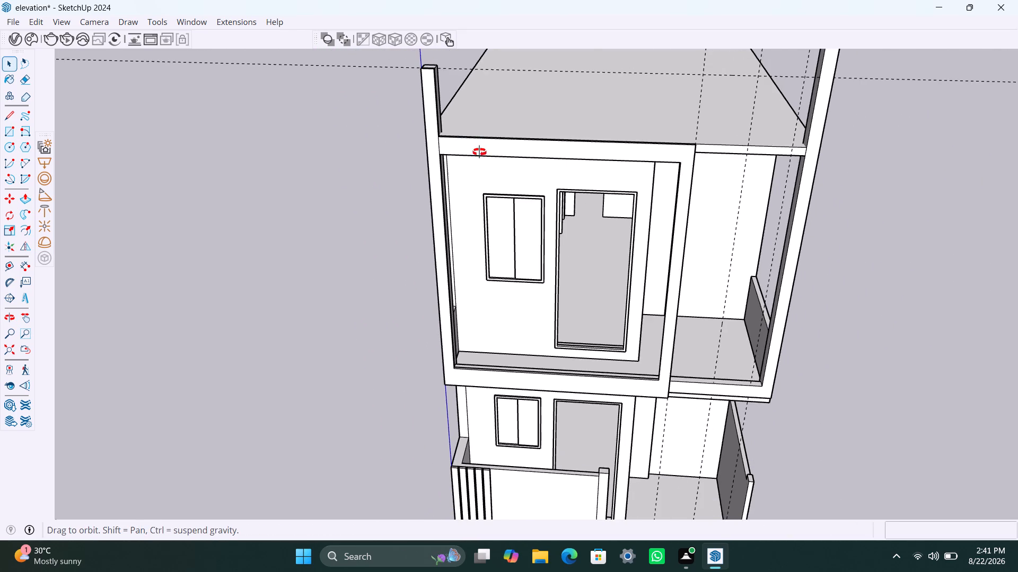
{"action": "middle_click_drag", "start_coordinate": [479, 152], "coordinate": [368, 205]}
{"action": "scroll", "coordinate": [453, 153], "scroll_direction": "up", "scroll_amount": 16}
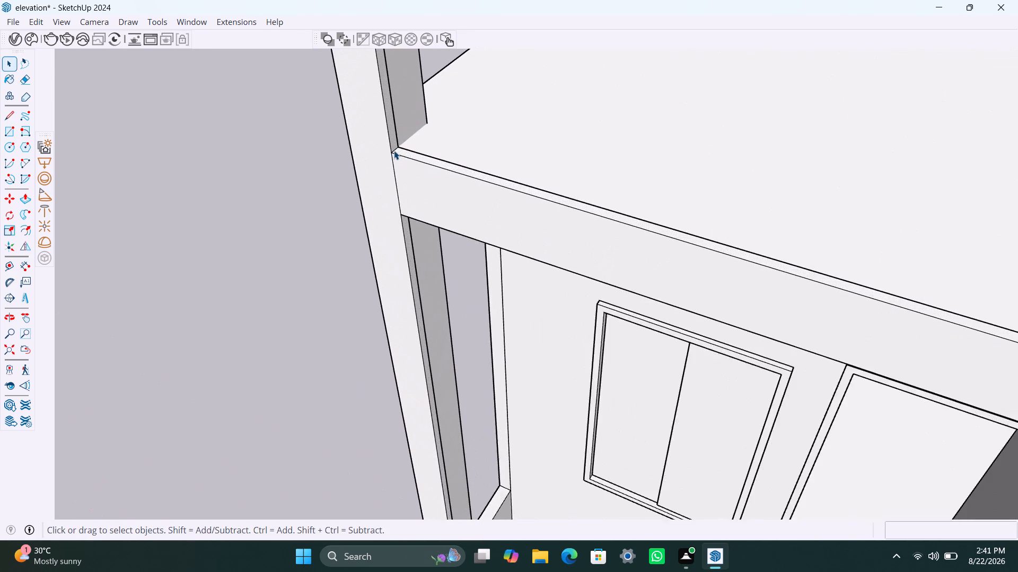
{"action": "scroll", "coordinate": [394, 150], "scroll_direction": "up", "scroll_amount": 2}
{"action": "left_click", "coordinate": [507, 180]}
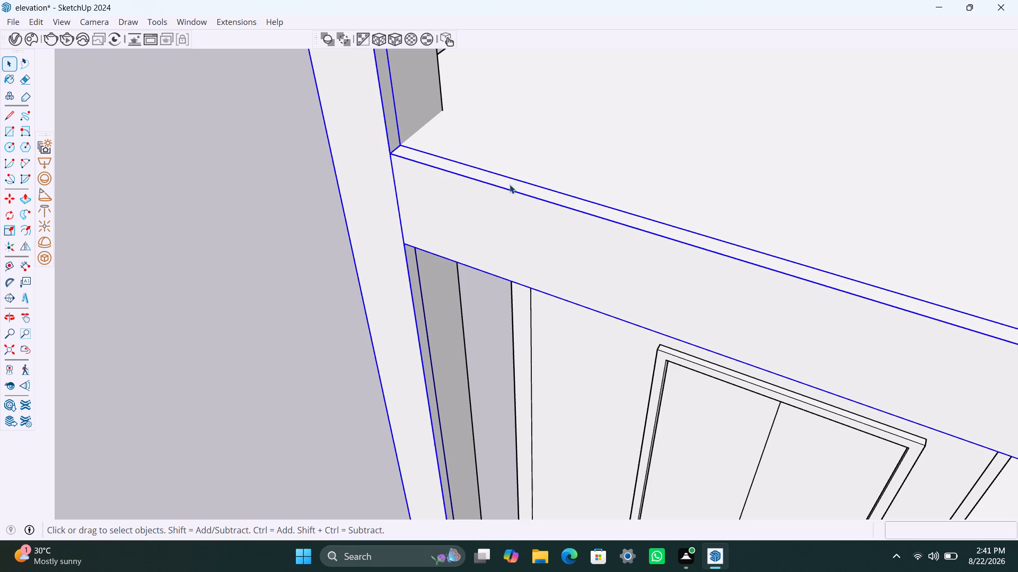
{"action": "double_click", "coordinate": [510, 184]}
{"action": "double_click", "coordinate": [514, 190]}
{"action": "left_click", "coordinate": [517, 192]}
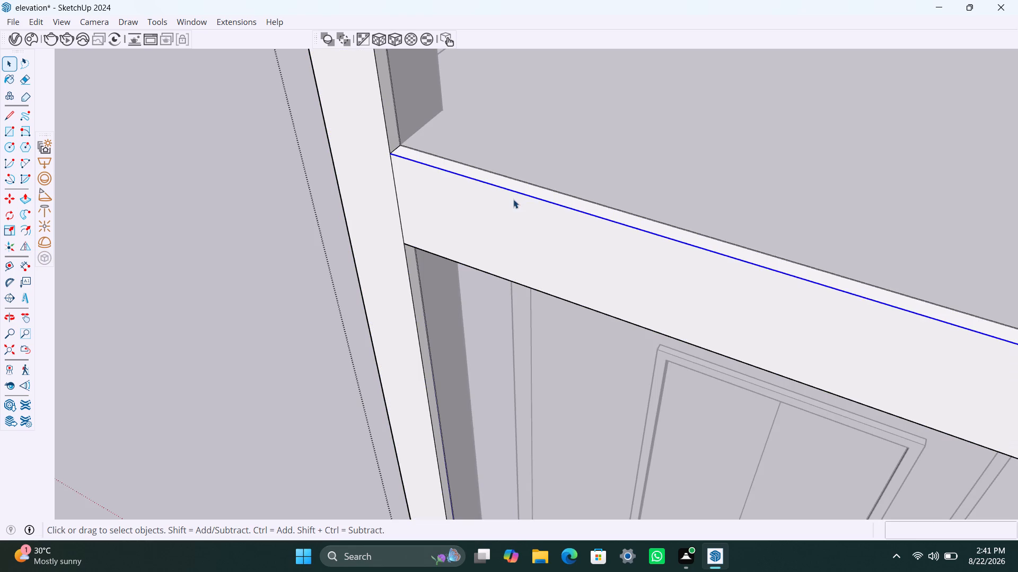
{"action": "left_click", "coordinate": [509, 203]}
{"action": "double_click", "coordinate": [369, 194]}
{"action": "double_click", "coordinate": [442, 205]}
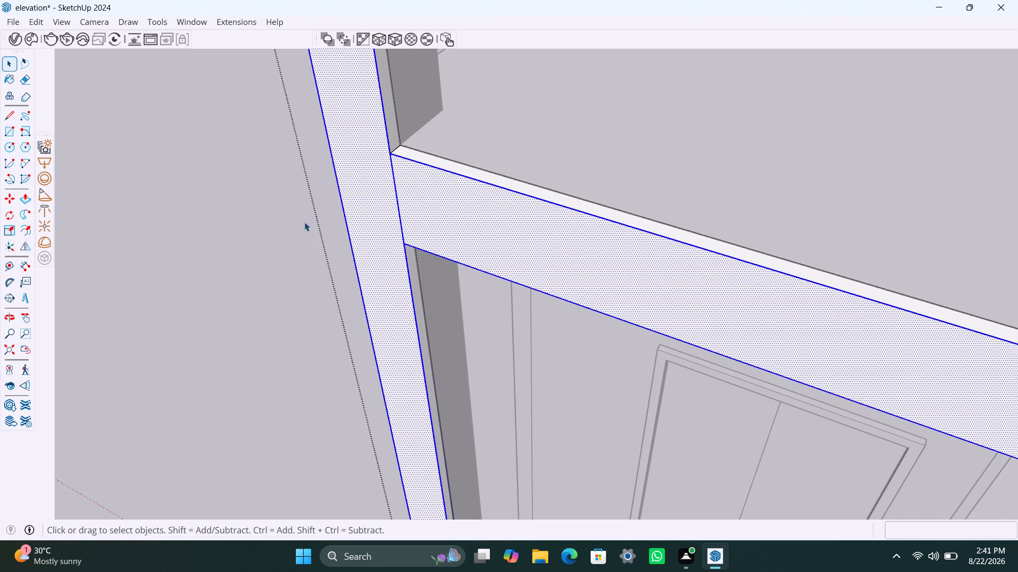
{"action": "double_click", "coordinate": [304, 222]}
{"action": "left_click", "coordinate": [492, 225]}
{"action": "double_click", "coordinate": [450, 224]}
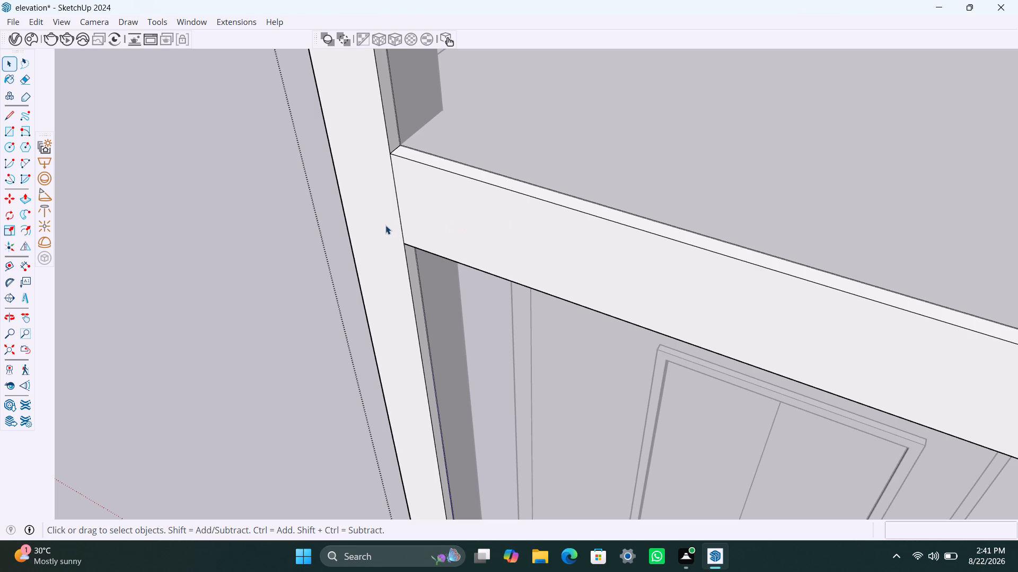
Try to split the frame's front face with a line along the joint between the left column and top beam.
{"action": "left_click", "coordinate": [425, 205]}
{"action": "key", "text": "l"}
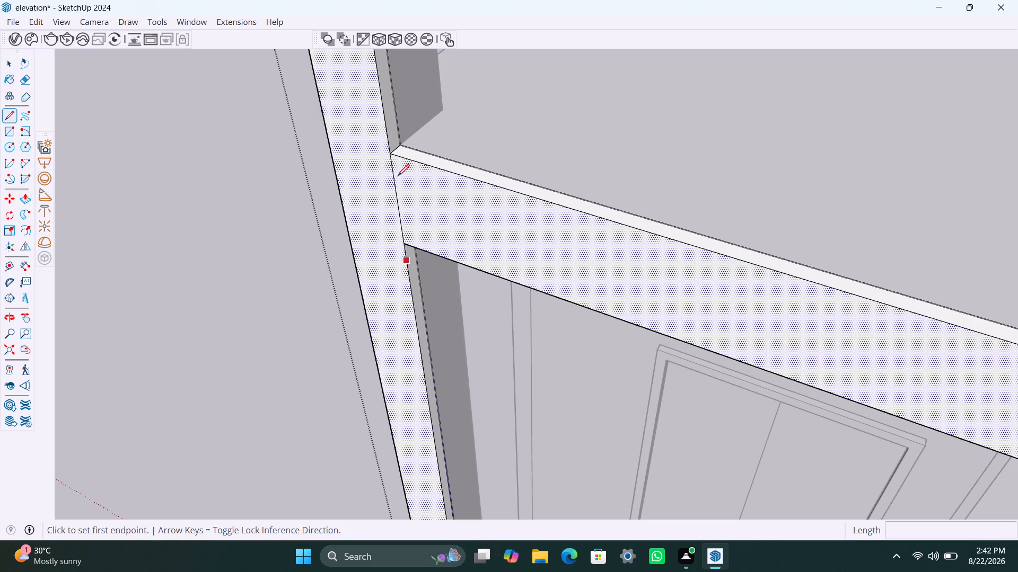
{"action": "left_click", "coordinate": [394, 158]}
{"action": "left_click", "coordinate": [402, 240]}
{"action": "key", "text": "space"}
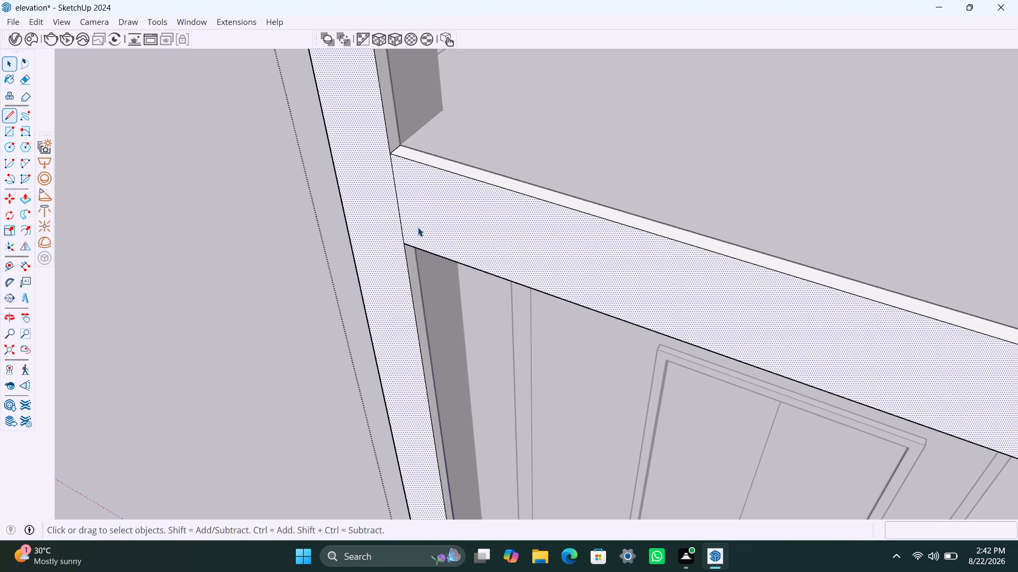
{"action": "left_click", "coordinate": [435, 218]}
{"action": "left_click", "coordinate": [395, 221]}
{"action": "double_click", "coordinate": [443, 226]}
{"action": "left_click", "coordinate": [415, 222]}
{"action": "double_click", "coordinate": [395, 223]}
{"action": "scroll", "coordinate": [447, 203], "scroll_direction": "down", "scroll_amount": 11}
{"action": "middle_click_drag", "start_coordinate": [501, 225], "coordinate": [568, 228]}
{"action": "triple_click", "coordinate": [317, 234]}
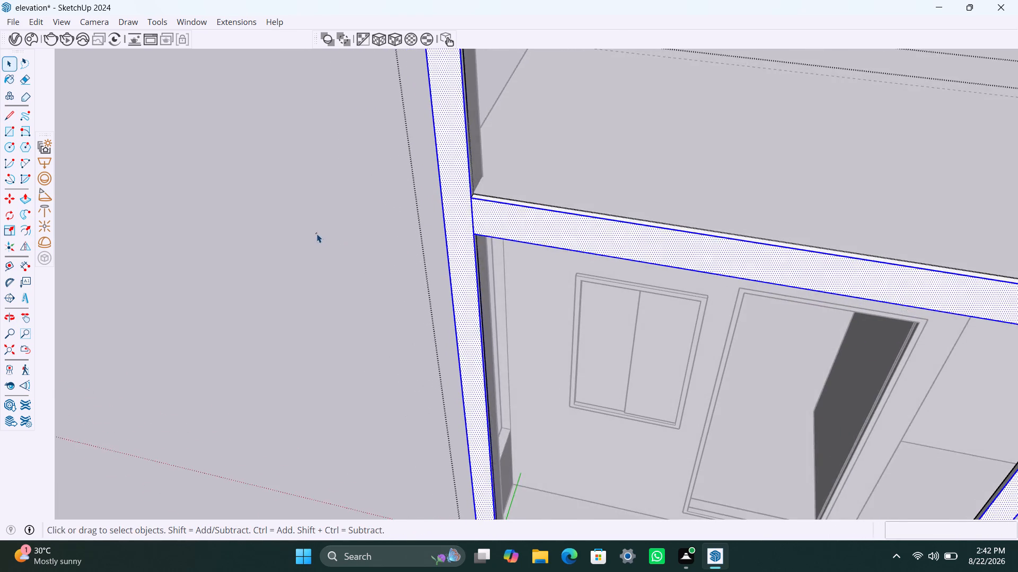
{"action": "left_click", "coordinate": [317, 234]}
Inspect the raised left column, its junction with the top beam and roof, and the overall front elevation.
{"action": "scroll", "coordinate": [494, 205], "scroll_direction": "down", "scroll_amount": 10}
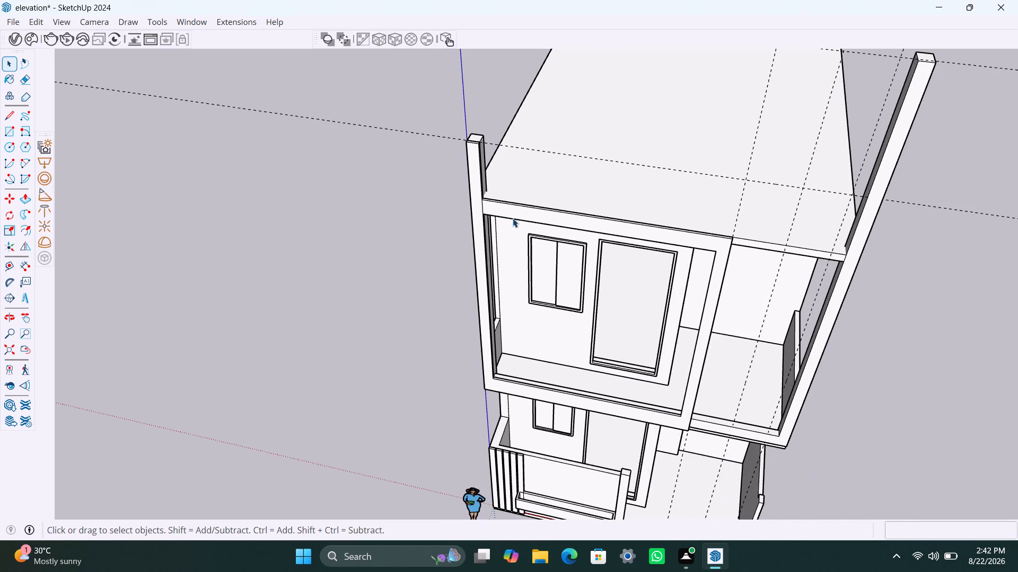
{"action": "middle_click_drag", "start_coordinate": [531, 224], "coordinate": [381, 237]}
{"action": "scroll", "coordinate": [445, 185], "scroll_direction": "up", "scroll_amount": 4}
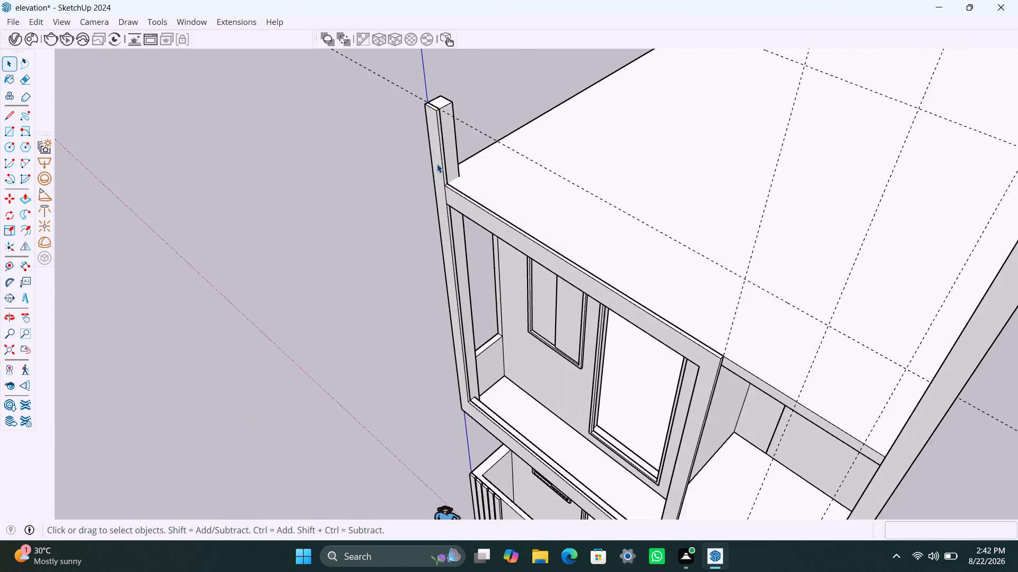
{"action": "scroll", "coordinate": [437, 164], "scroll_direction": "up", "scroll_amount": 4}
{"action": "middle_click_drag", "start_coordinate": [454, 186], "coordinate": [609, 200]}
{"action": "scroll", "coordinate": [592, 209], "scroll_direction": "down", "scroll_amount": 12}
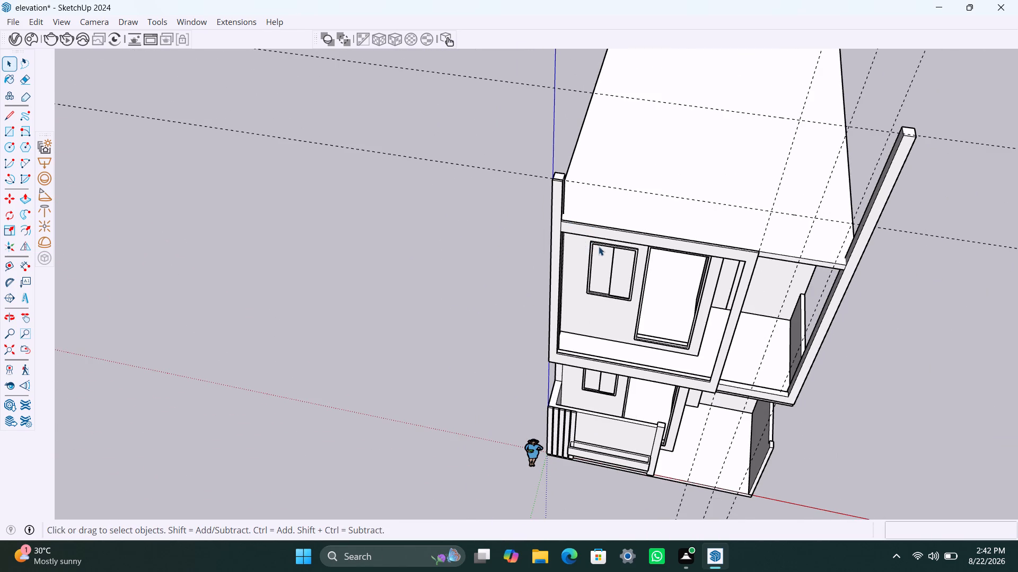
{"action": "middle_click_drag", "start_coordinate": [635, 255], "coordinate": [654, 199]}
{"action": "scroll", "coordinate": [579, 178], "scroll_direction": "up", "scroll_amount": 1}
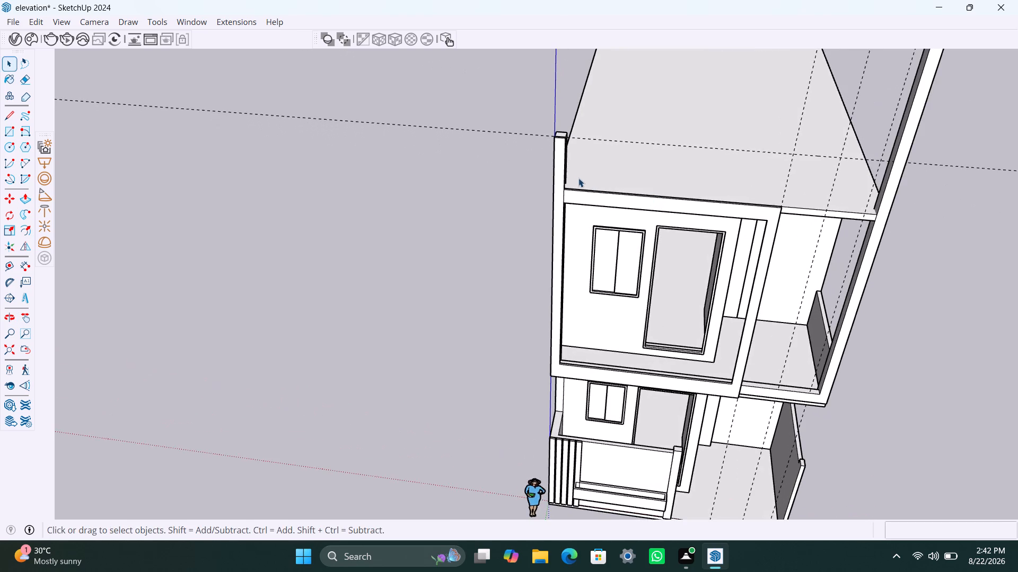
{"action": "middle_click_drag", "start_coordinate": [578, 178], "coordinate": [452, 189]}
{"action": "scroll", "coordinate": [531, 218], "scroll_direction": "up", "scroll_amount": 1}
{"action": "middle_click_drag", "start_coordinate": [543, 217], "coordinate": [552, 176]}
{"action": "scroll", "coordinate": [555, 167], "scroll_direction": "down", "scroll_amount": 5}
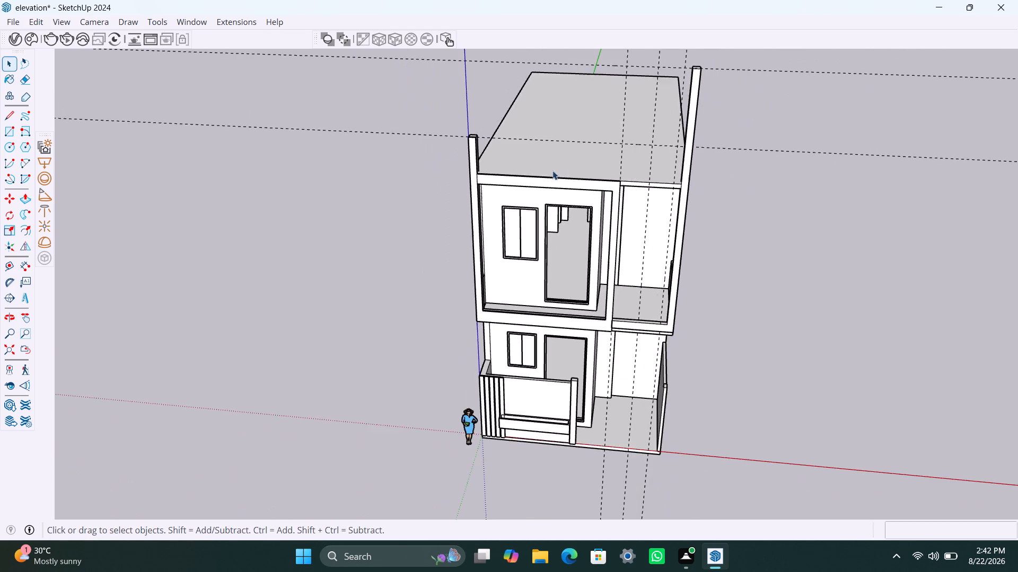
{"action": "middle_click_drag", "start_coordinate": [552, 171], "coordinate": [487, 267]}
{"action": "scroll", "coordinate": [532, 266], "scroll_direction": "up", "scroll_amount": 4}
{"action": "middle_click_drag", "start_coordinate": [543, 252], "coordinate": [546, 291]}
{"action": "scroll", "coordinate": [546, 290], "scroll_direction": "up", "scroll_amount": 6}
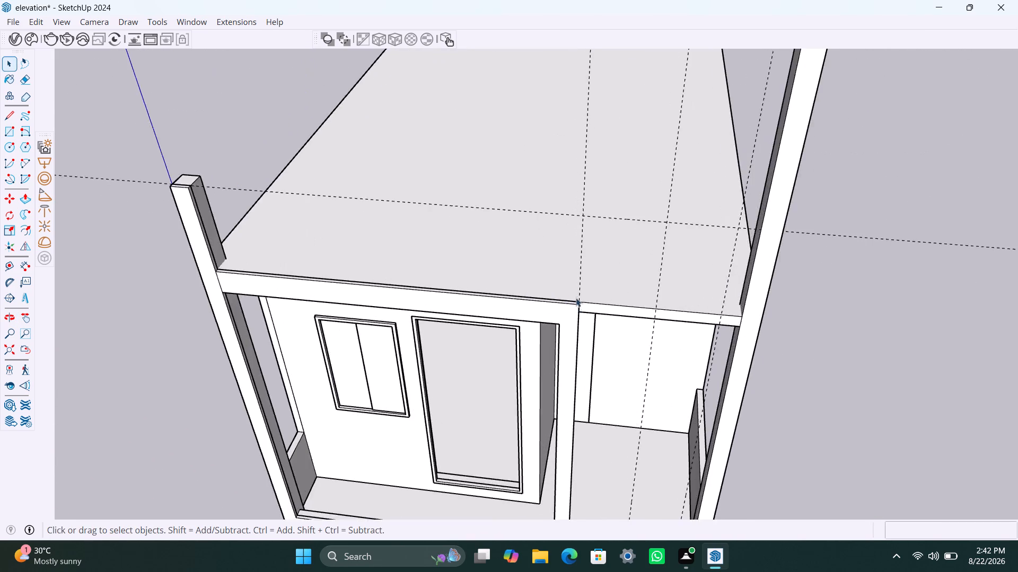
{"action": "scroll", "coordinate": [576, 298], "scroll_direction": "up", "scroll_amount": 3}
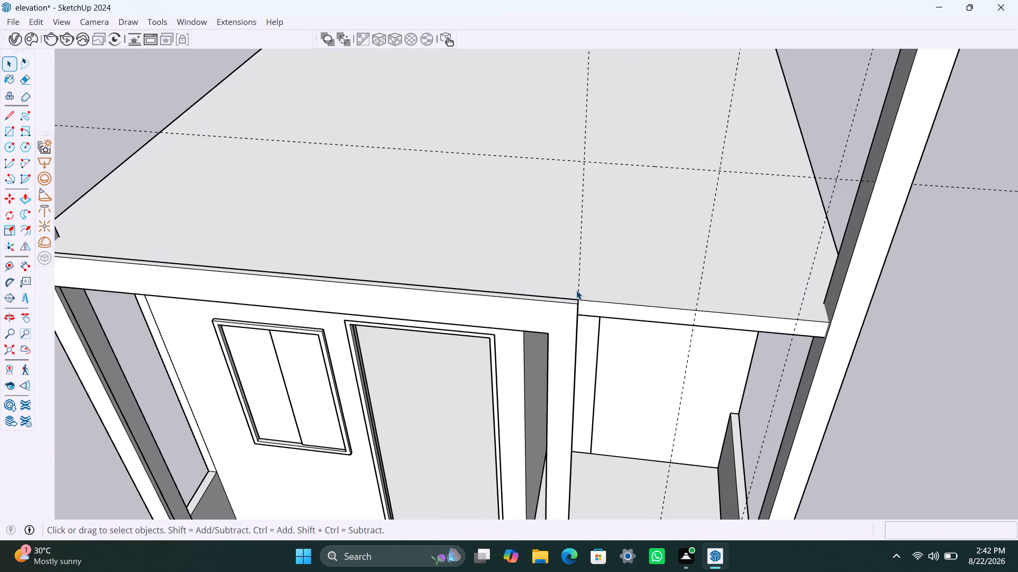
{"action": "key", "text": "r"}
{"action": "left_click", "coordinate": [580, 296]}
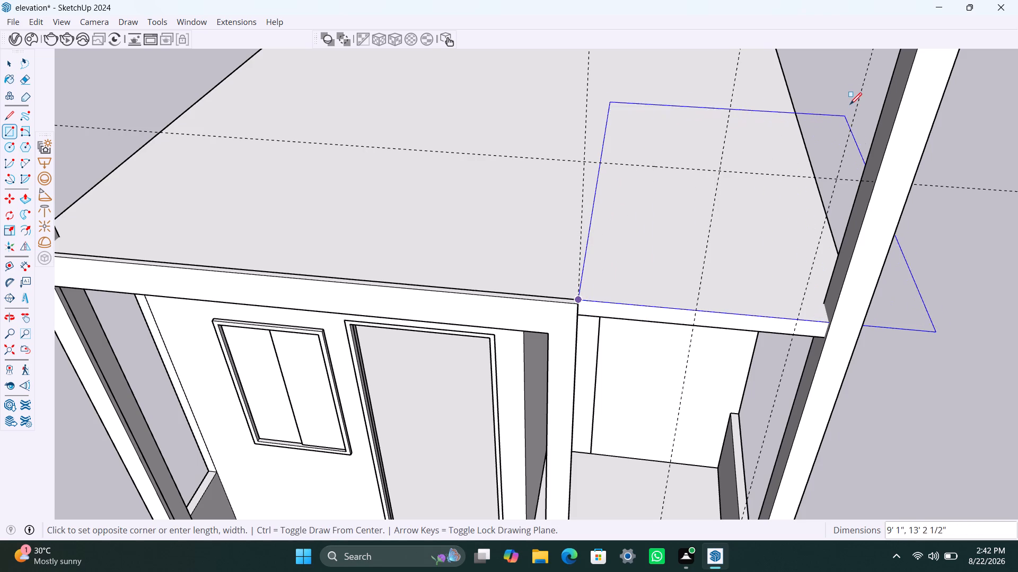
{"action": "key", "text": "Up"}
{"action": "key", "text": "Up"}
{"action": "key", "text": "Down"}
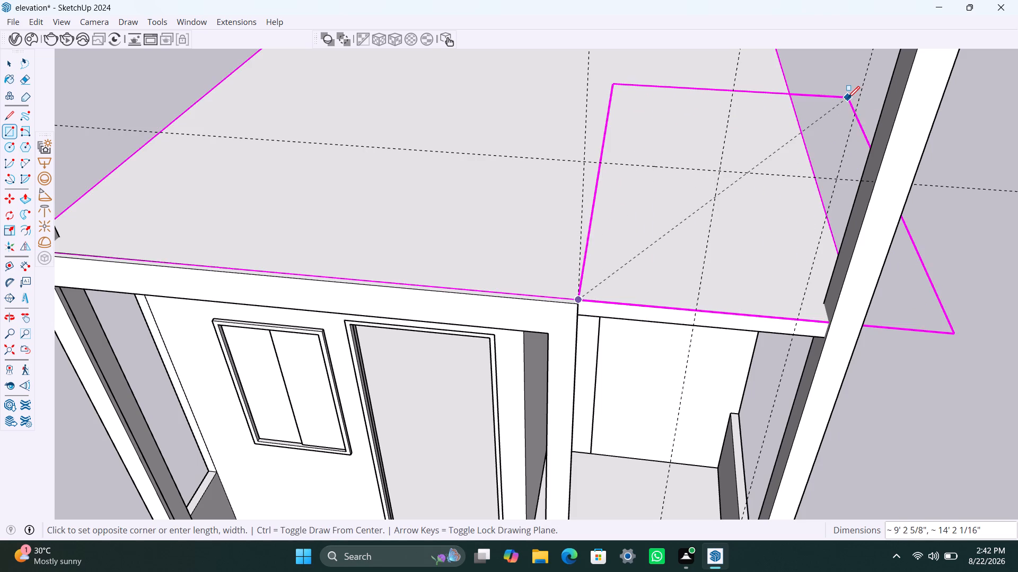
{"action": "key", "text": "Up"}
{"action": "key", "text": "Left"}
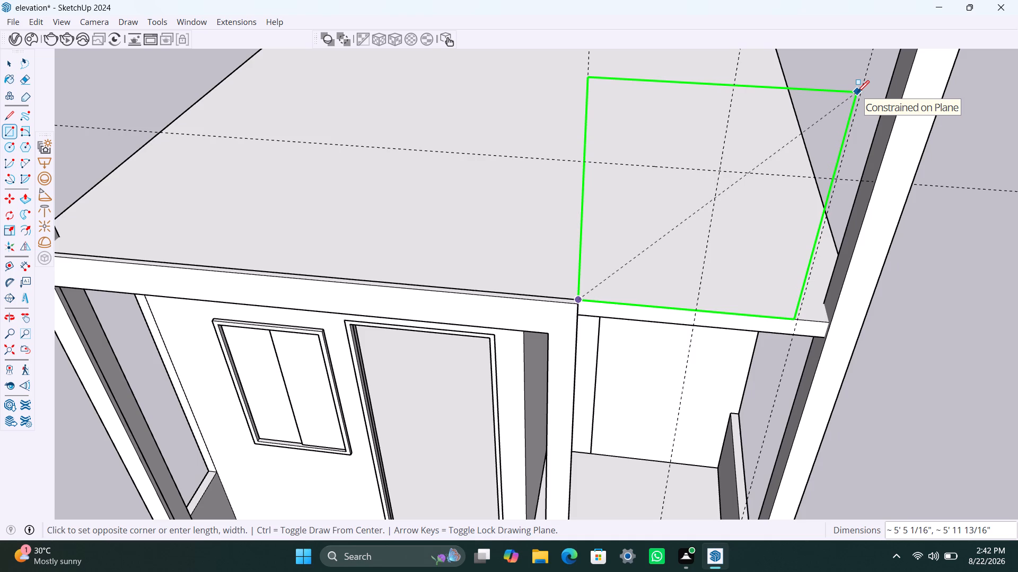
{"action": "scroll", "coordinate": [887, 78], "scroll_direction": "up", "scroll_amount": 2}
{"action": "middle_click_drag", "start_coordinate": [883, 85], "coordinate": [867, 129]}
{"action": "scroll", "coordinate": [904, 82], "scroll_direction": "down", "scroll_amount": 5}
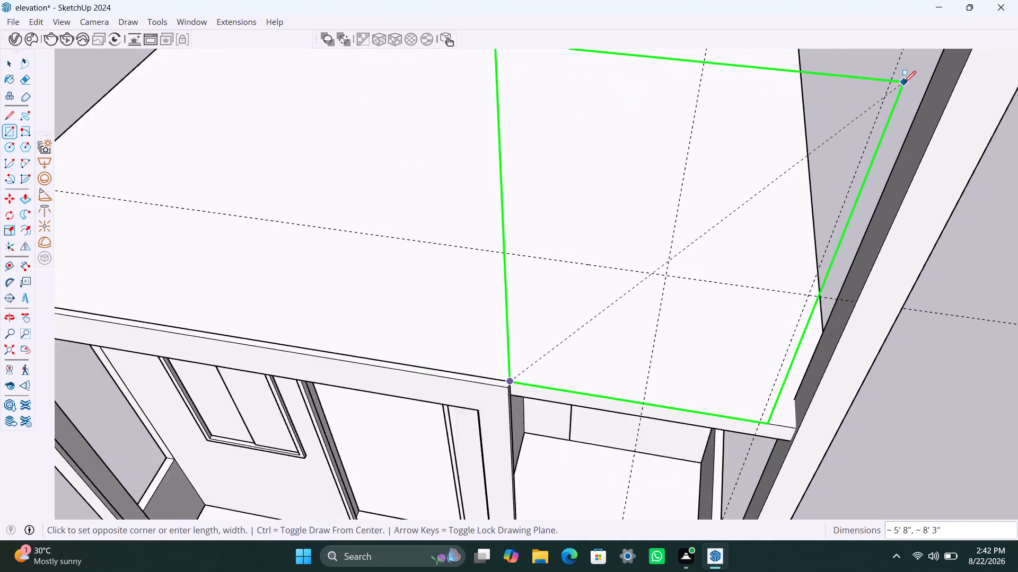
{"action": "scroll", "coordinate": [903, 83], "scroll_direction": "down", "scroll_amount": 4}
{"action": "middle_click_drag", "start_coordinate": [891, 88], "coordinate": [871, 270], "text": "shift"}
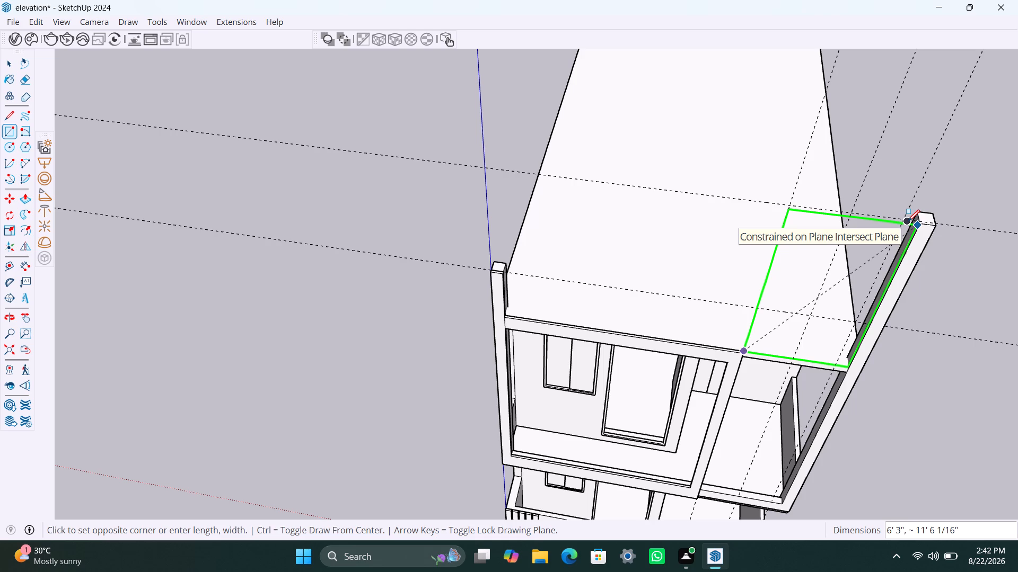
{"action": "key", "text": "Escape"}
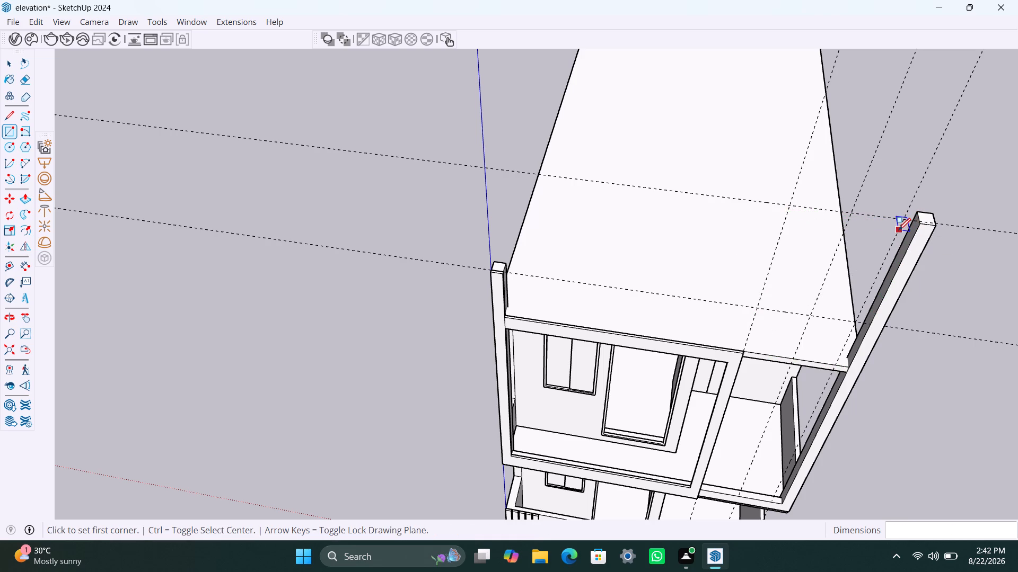
Add a guide 9" below the upper horizontal guide near the top of the tall right pier.
{"action": "key", "text": "space"}
{"action": "key", "text": "t"}
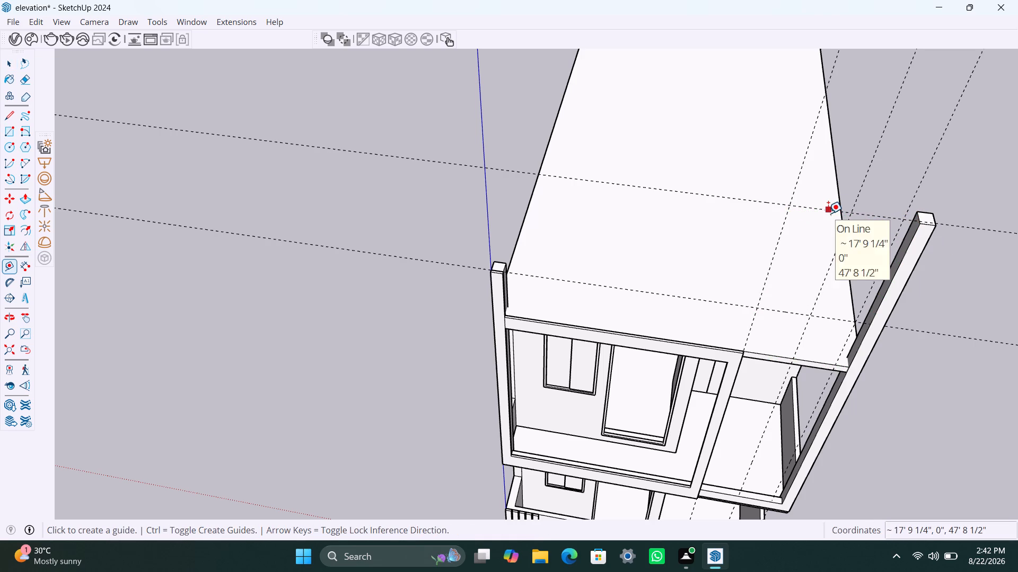
{"action": "left_click", "coordinate": [828, 213]}
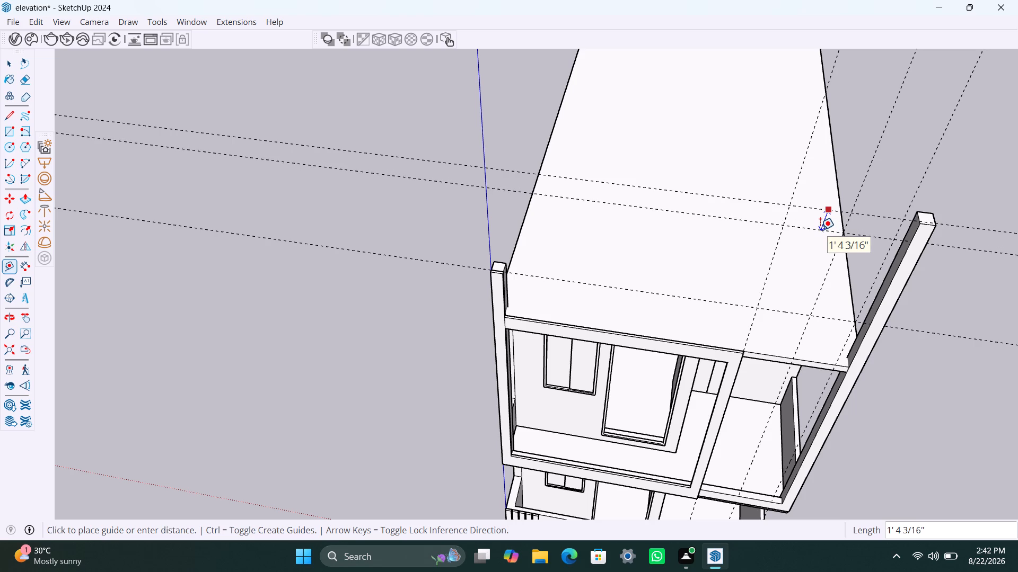
{"action": "type", "text": "9\""}
{"action": "key", "text": "Return"}
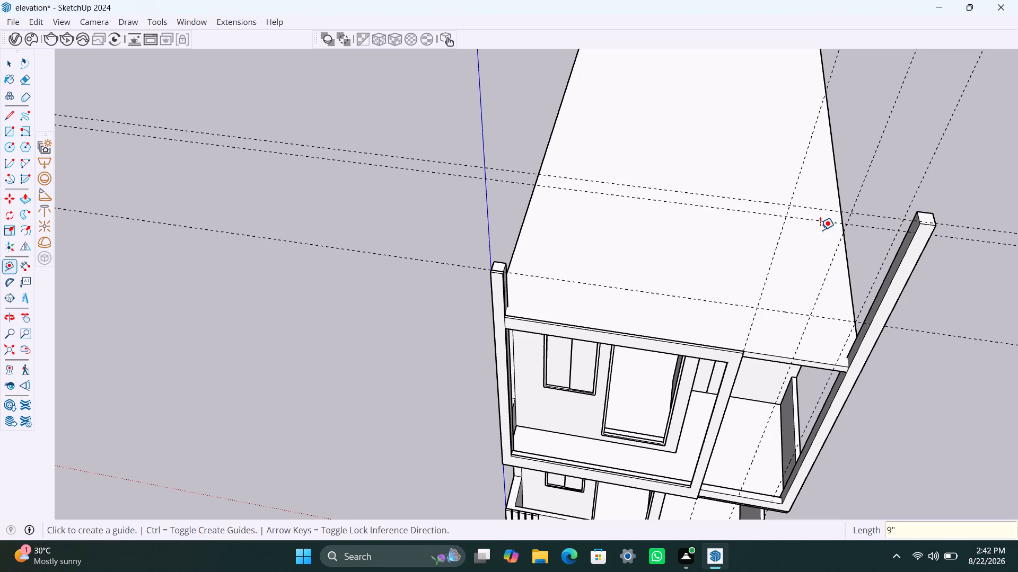
{"action": "key", "text": "space"}
Draw a vertical rectangle about 6'3" wide by 10'11" high from the frame's top corner to the tall pier at the 9" offset guide.
{"action": "key", "text": "r"}
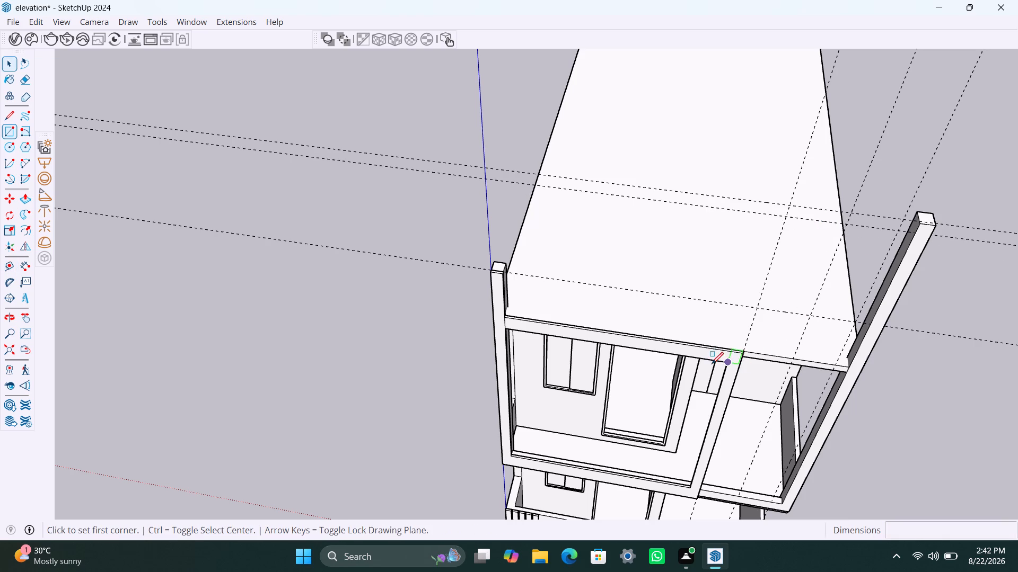
{"action": "scroll", "coordinate": [743, 351], "scroll_direction": "up", "scroll_amount": 11}
{"action": "left_click", "coordinate": [748, 350]}
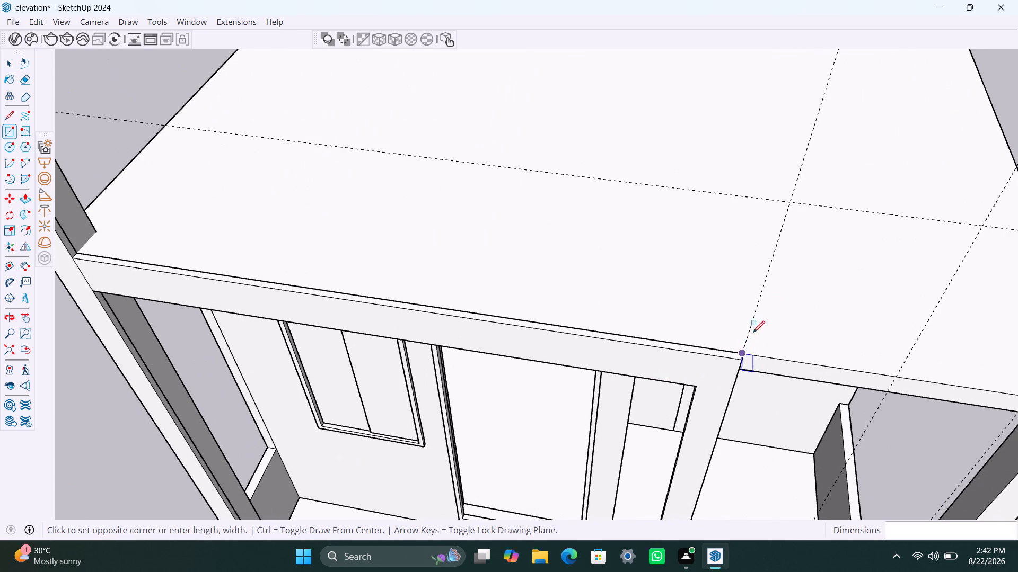
{"action": "key", "text": "Down"}
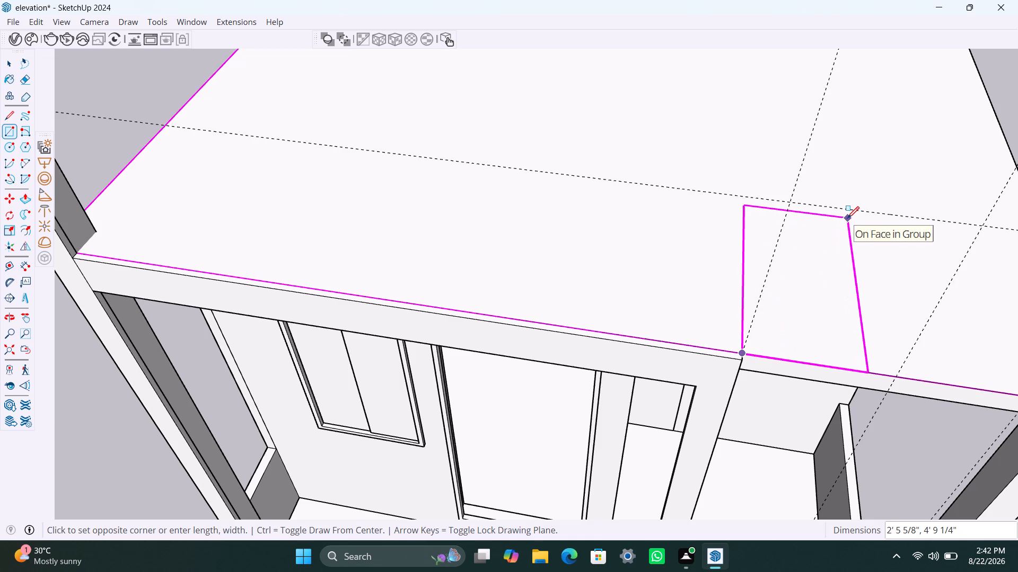
{"action": "key", "text": "Up"}
{"action": "key", "text": "Left"}
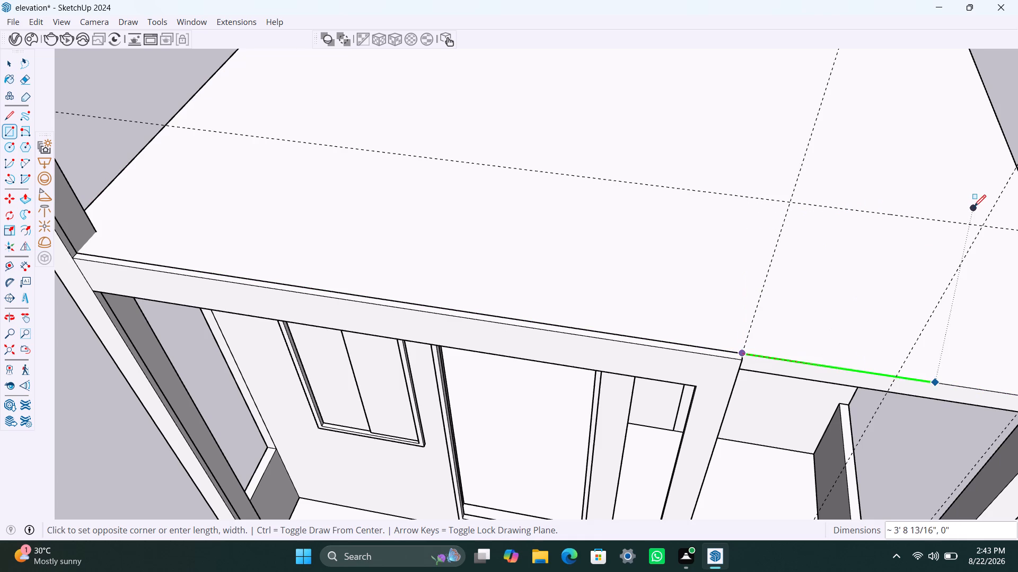
{"action": "scroll", "coordinate": [976, 207], "scroll_direction": "down", "scroll_amount": 12}
{"action": "middle_click_drag", "start_coordinate": [975, 208], "coordinate": [774, 269], "text": "shift"}
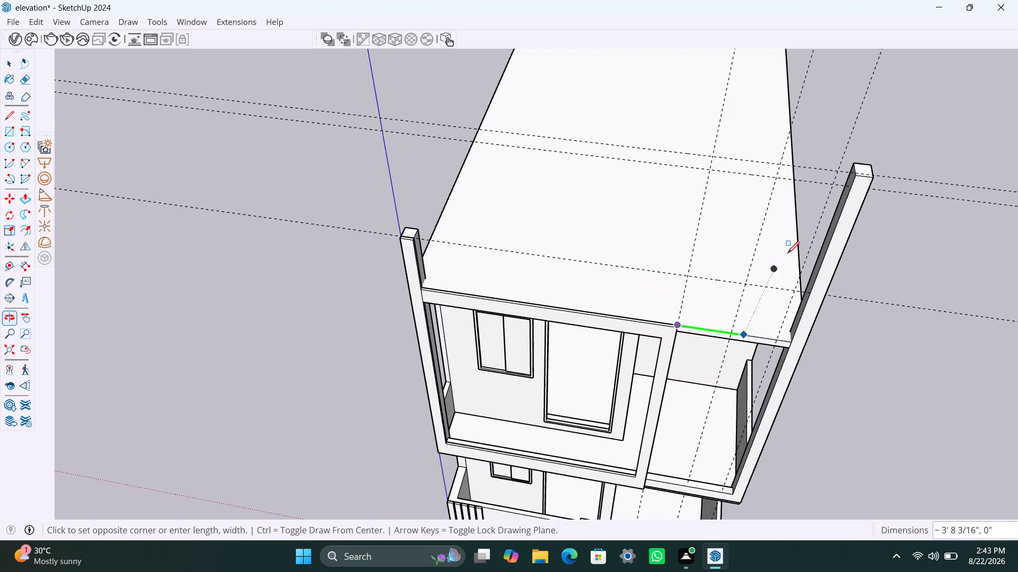
{"action": "left_click", "coordinate": [841, 185]}
{"action": "key", "text": "space"}
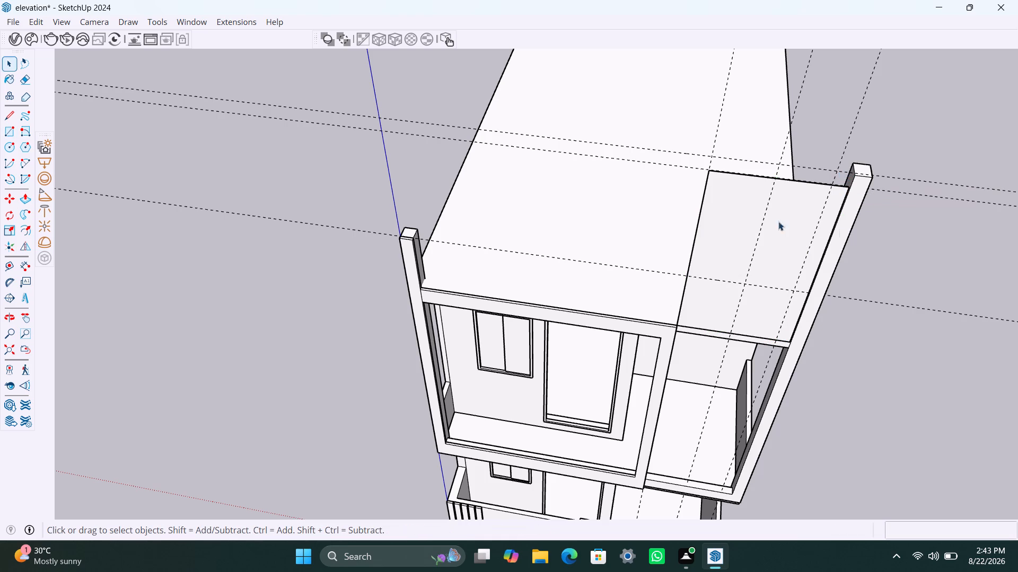
Make the new upright rectangle, with its bounding edges, into a group.
{"action": "scroll", "coordinate": [787, 220], "scroll_direction": "up", "scroll_amount": 3}
{"action": "double_click", "coordinate": [732, 212]}
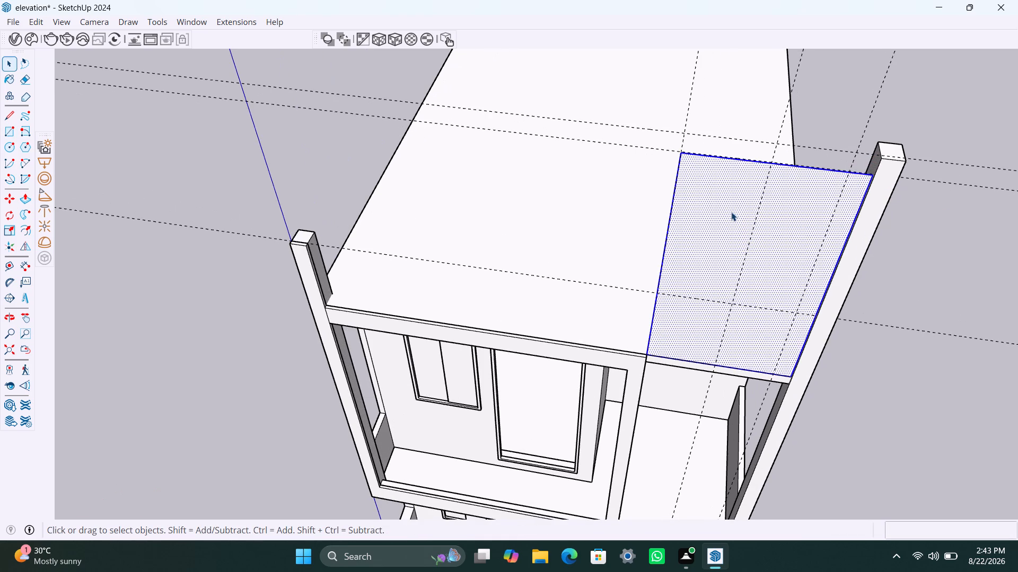
{"action": "right_click", "coordinate": [731, 212]}
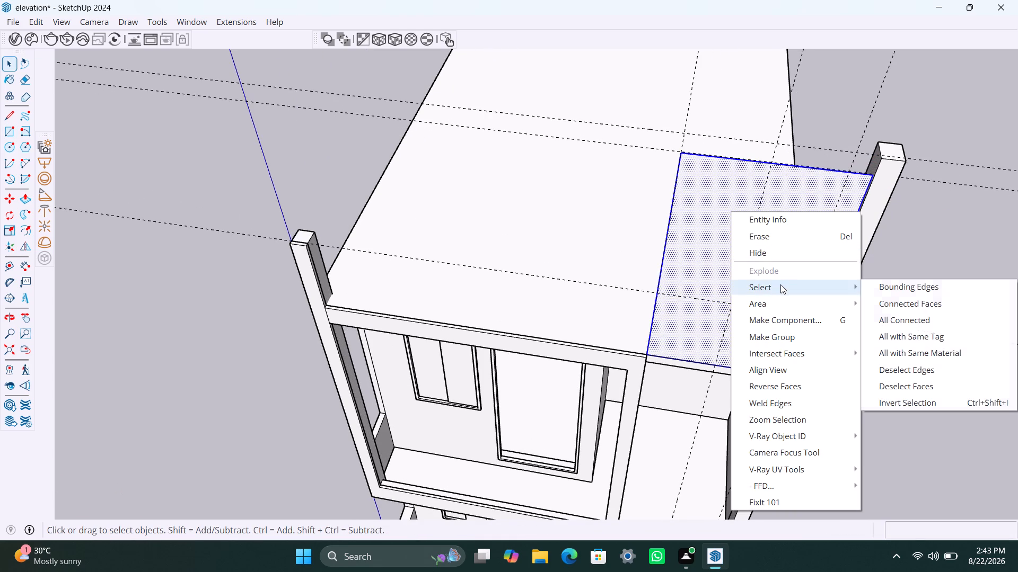
{"action": "left_click", "coordinate": [778, 335]}
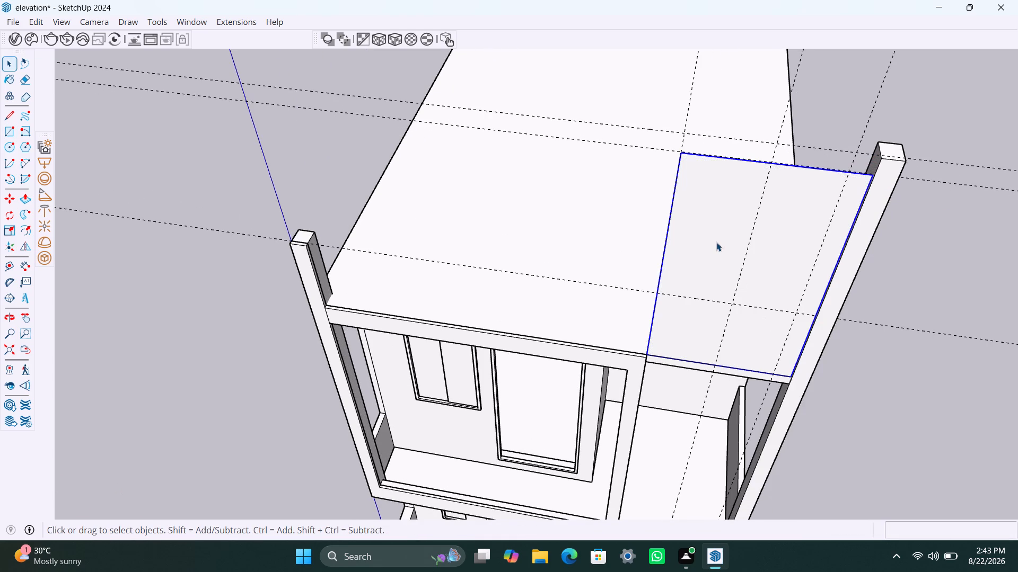
Extrude the face inside the new panel group by 2" with Push/Pull.
{"action": "double_click", "coordinate": [716, 242]}
{"action": "left_click", "coordinate": [715, 235]}
{"action": "key", "text": "p"}
{"action": "left_click", "coordinate": [715, 235]}
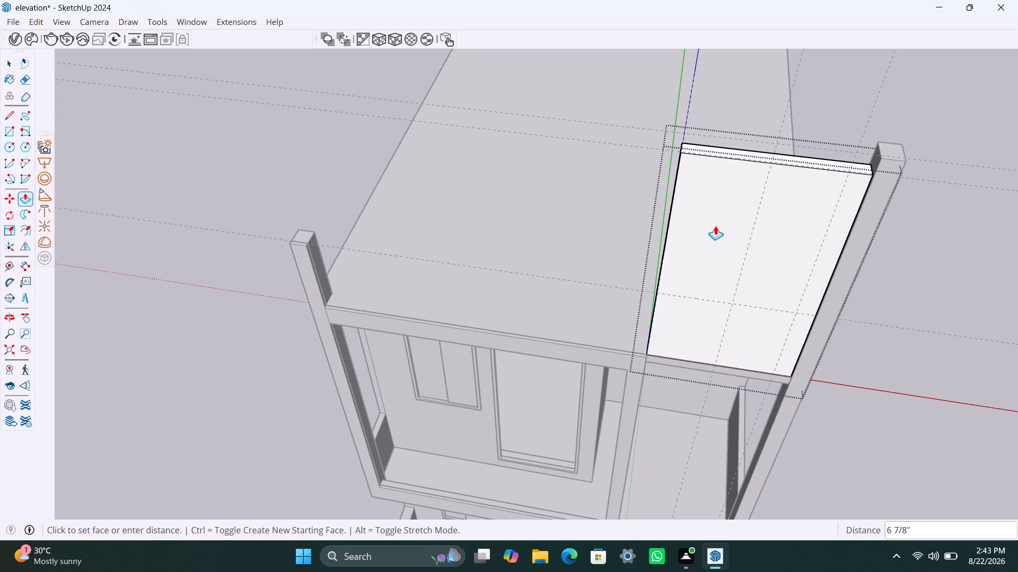
{"action": "type", "text": "2\""}
{"action": "key", "text": "Return"}
{"action": "key", "text": "space"}
{"action": "left_click", "coordinate": [944, 271]}
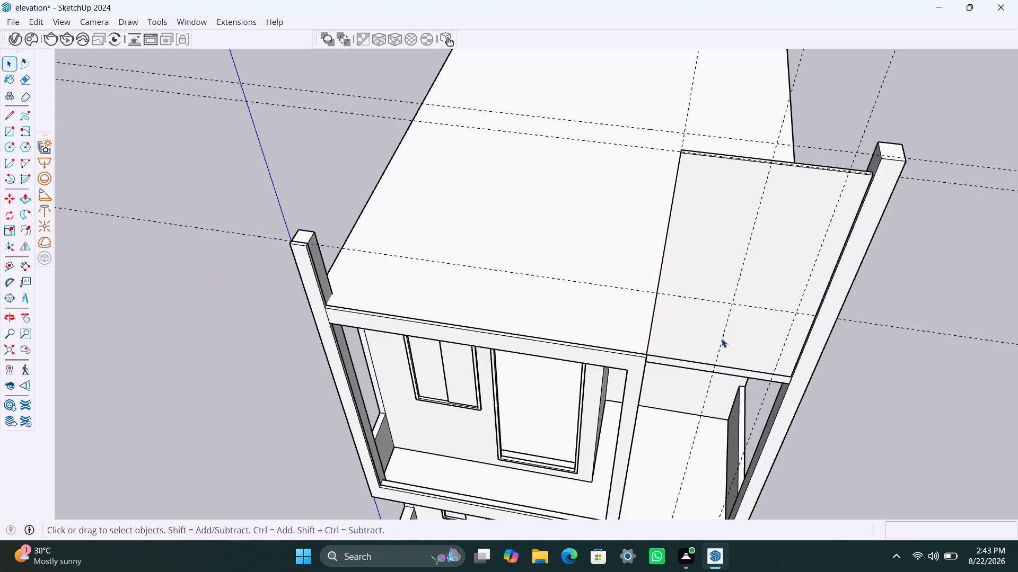
Examine where the new panel's bottom corner meets the front frame's top beam and roof slab, from above and below.
{"action": "scroll", "coordinate": [718, 336], "scroll_direction": "up", "scroll_amount": 1}
{"action": "middle_click_drag", "start_coordinate": [703, 334], "coordinate": [670, 282]}
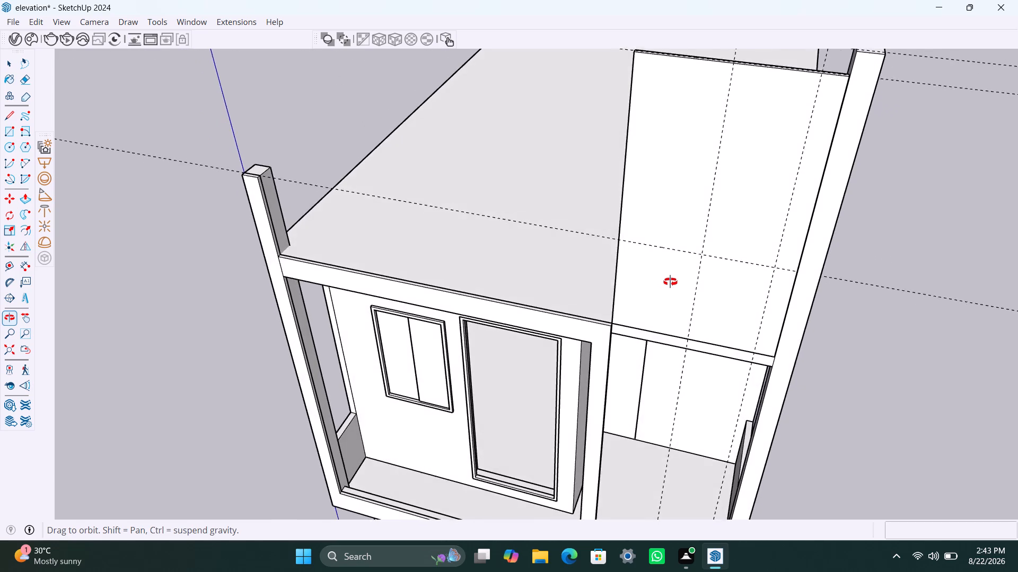
{"action": "middle_click_drag", "start_coordinate": [670, 282], "coordinate": [702, 245]}
{"action": "middle_click_drag", "start_coordinate": [695, 287], "coordinate": [664, 169]}
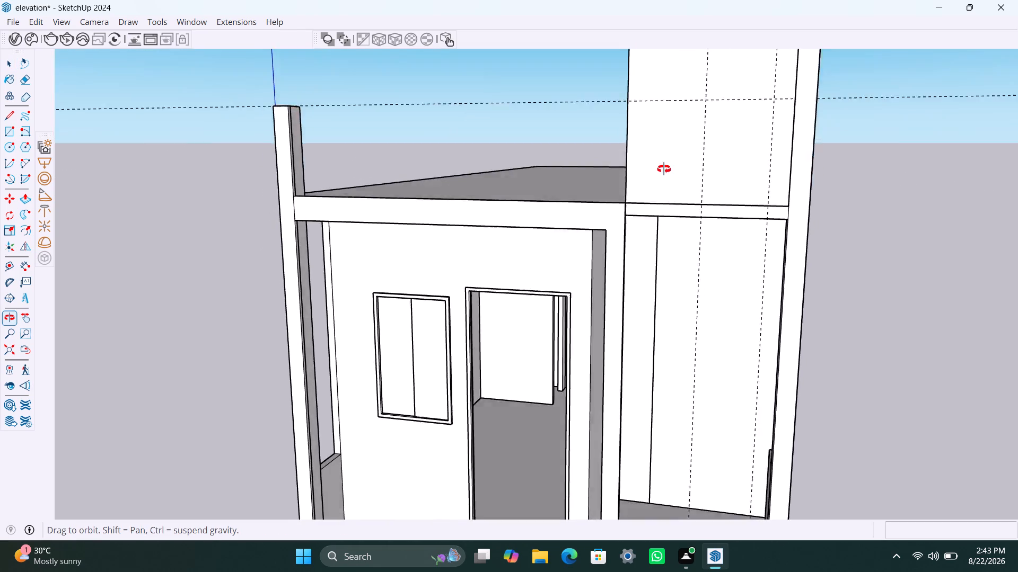
{"action": "middle_click_drag", "start_coordinate": [664, 169], "coordinate": [670, 279]}
{"action": "scroll", "coordinate": [620, 263], "scroll_direction": "up", "scroll_amount": 3}
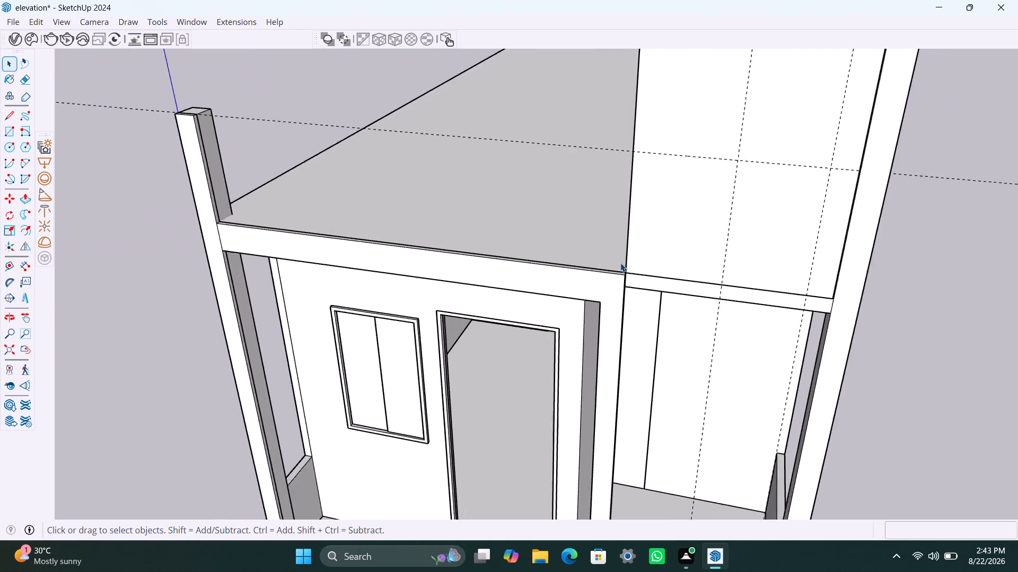
{"action": "scroll", "coordinate": [640, 282], "scroll_direction": "up", "scroll_amount": 4}
{"action": "middle_click_drag", "start_coordinate": [627, 267], "coordinate": [810, 330]}
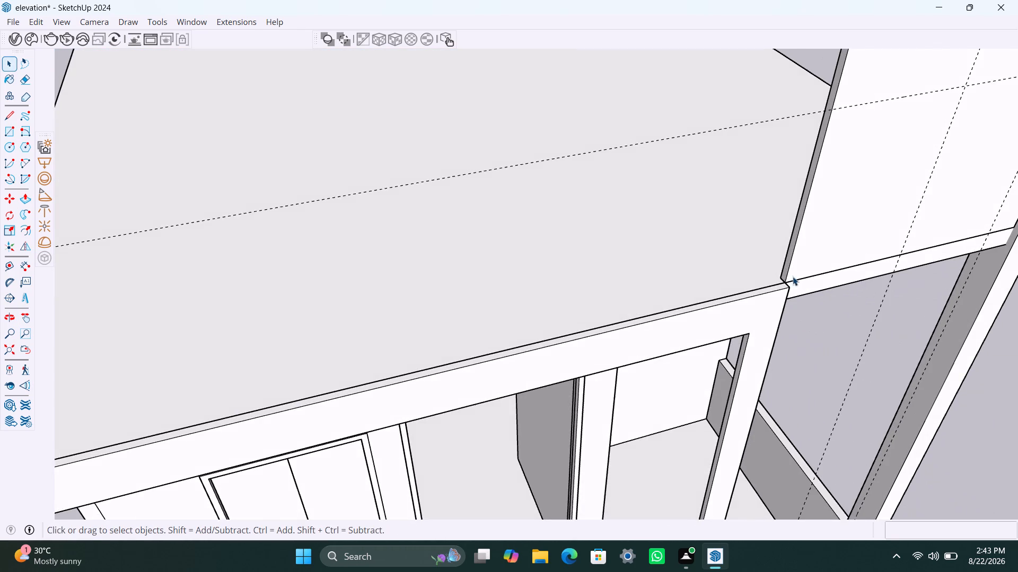
{"action": "scroll", "coordinate": [792, 271], "scroll_direction": "up", "scroll_amount": 7}
{"action": "middle_click_drag", "start_coordinate": [782, 288], "coordinate": [730, 251]}
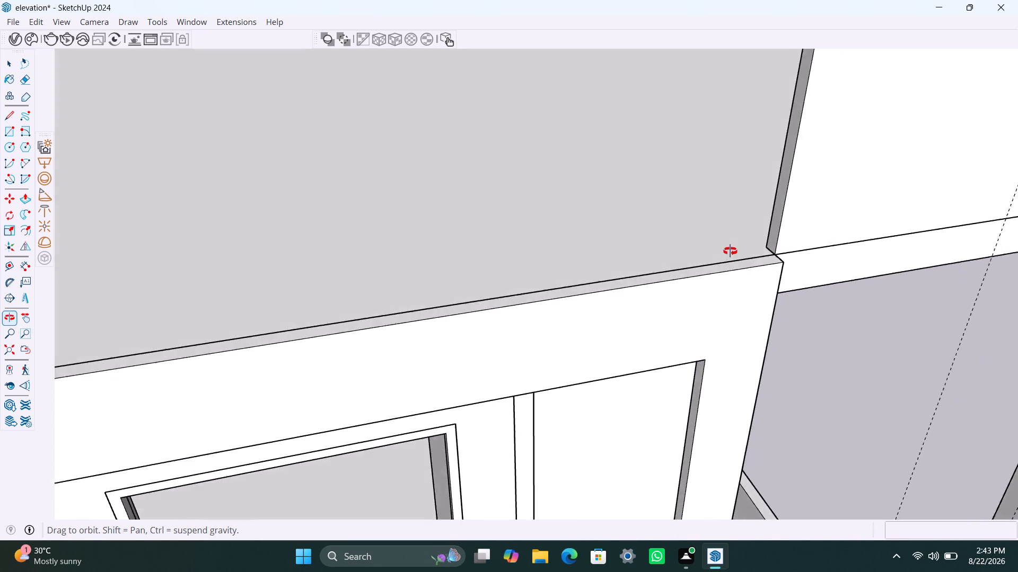
{"action": "middle_click_drag", "start_coordinate": [730, 251], "coordinate": [689, 237]}
{"action": "scroll", "coordinate": [711, 260], "scroll_direction": "down", "scroll_amount": 5}
{"action": "middle_click_drag", "start_coordinate": [763, 271], "coordinate": [691, 236]}
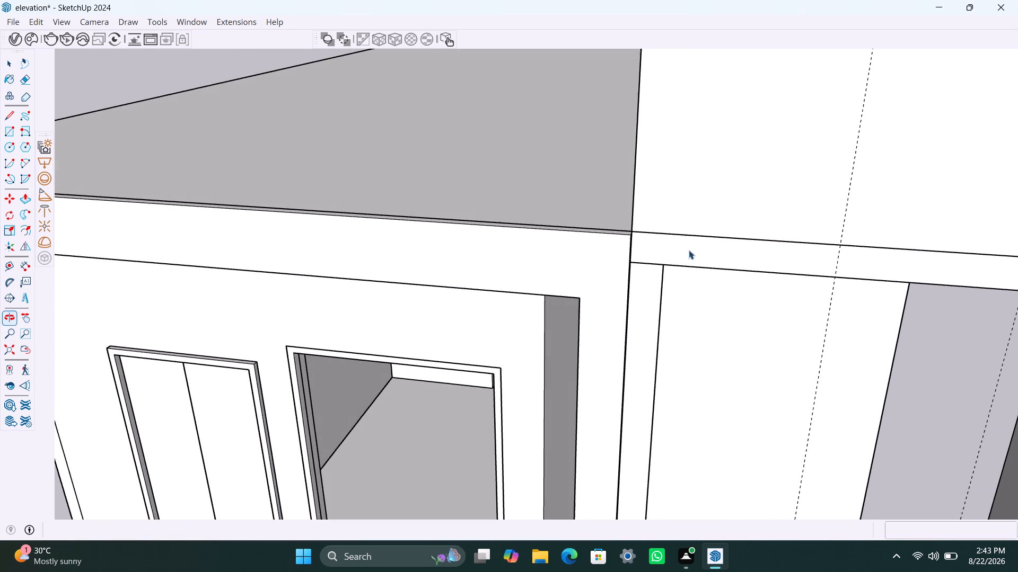
{"action": "middle_click_drag", "start_coordinate": [671, 266], "coordinate": [609, 180]}
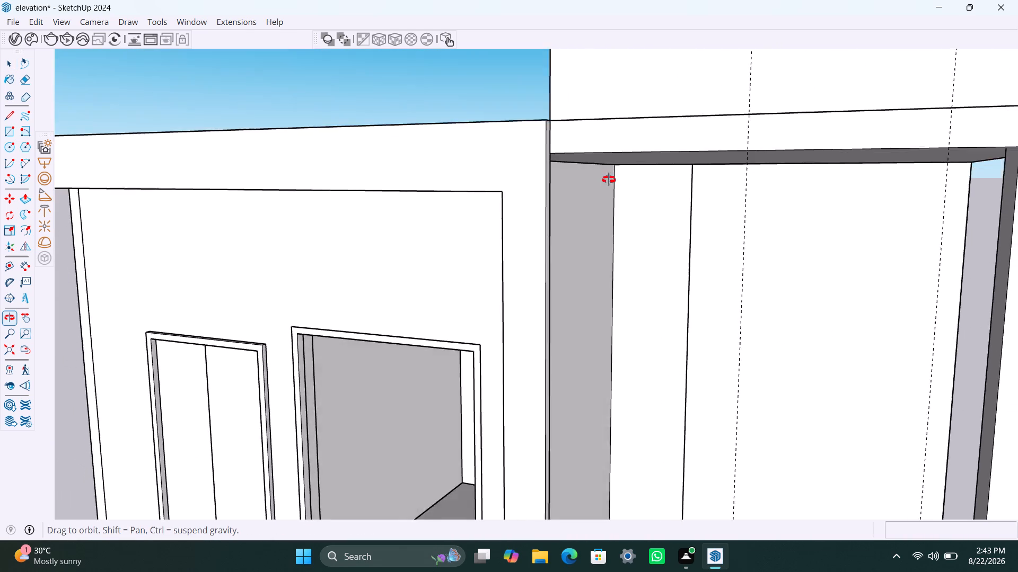
{"action": "middle_click_drag", "start_coordinate": [609, 180], "coordinate": [605, 171]}
{"action": "scroll", "coordinate": [565, 140], "scroll_direction": "up", "scroll_amount": 3}
{"action": "middle_click_drag", "start_coordinate": [591, 112], "coordinate": [571, 64]}
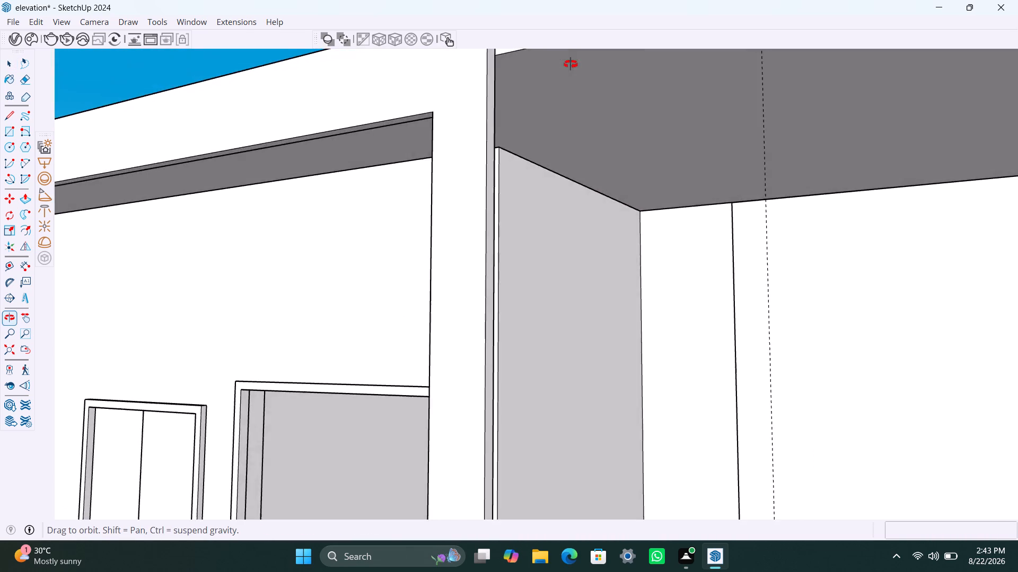
{"action": "middle_click_drag", "start_coordinate": [571, 64], "coordinate": [572, 104]}
{"action": "scroll", "coordinate": [540, 103], "scroll_direction": "down", "scroll_amount": 2}
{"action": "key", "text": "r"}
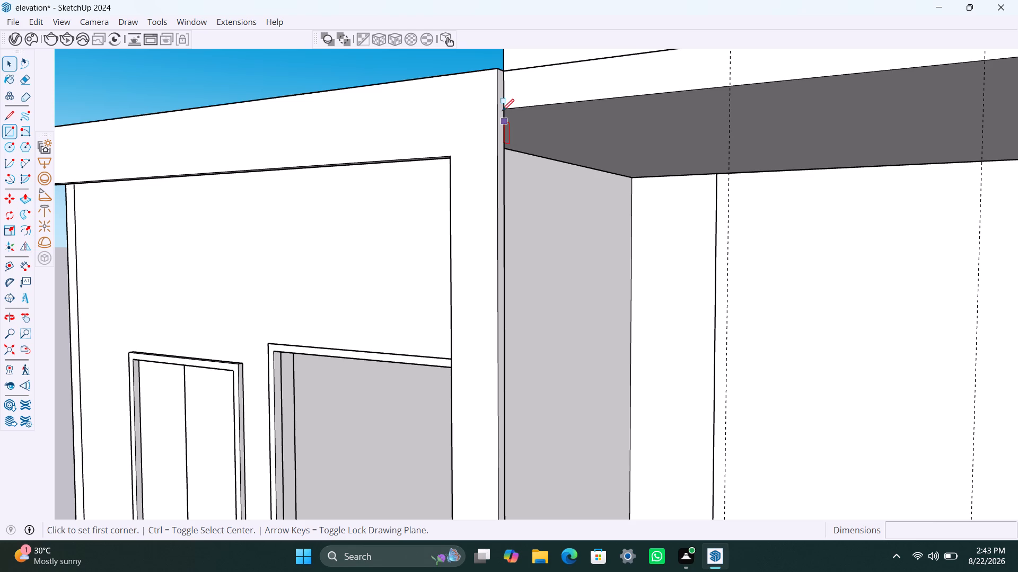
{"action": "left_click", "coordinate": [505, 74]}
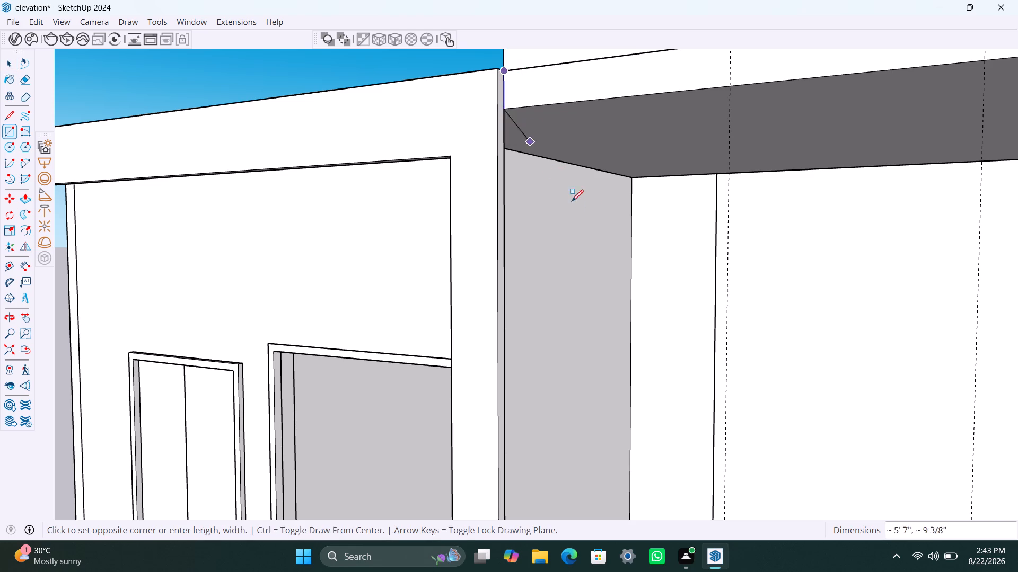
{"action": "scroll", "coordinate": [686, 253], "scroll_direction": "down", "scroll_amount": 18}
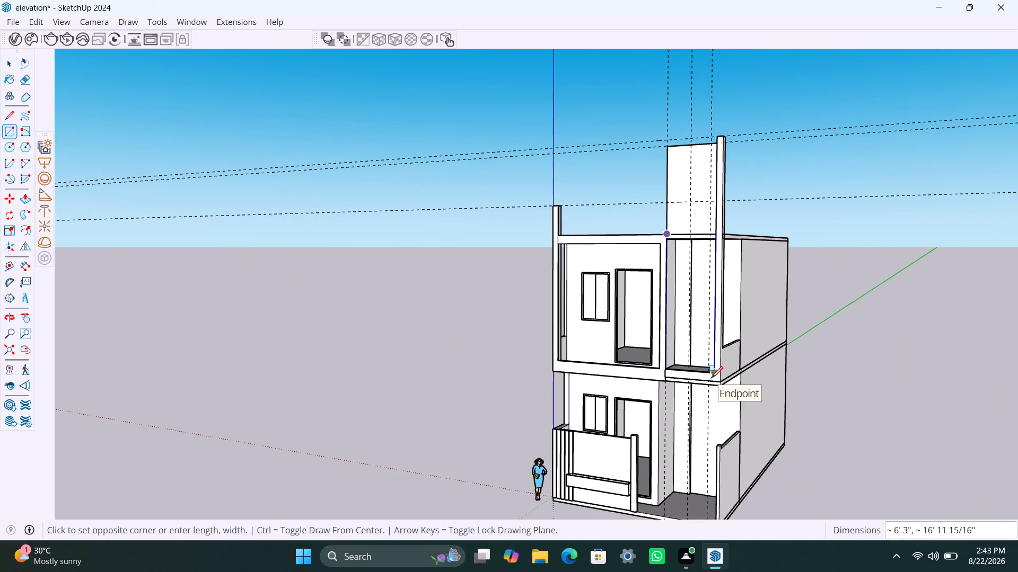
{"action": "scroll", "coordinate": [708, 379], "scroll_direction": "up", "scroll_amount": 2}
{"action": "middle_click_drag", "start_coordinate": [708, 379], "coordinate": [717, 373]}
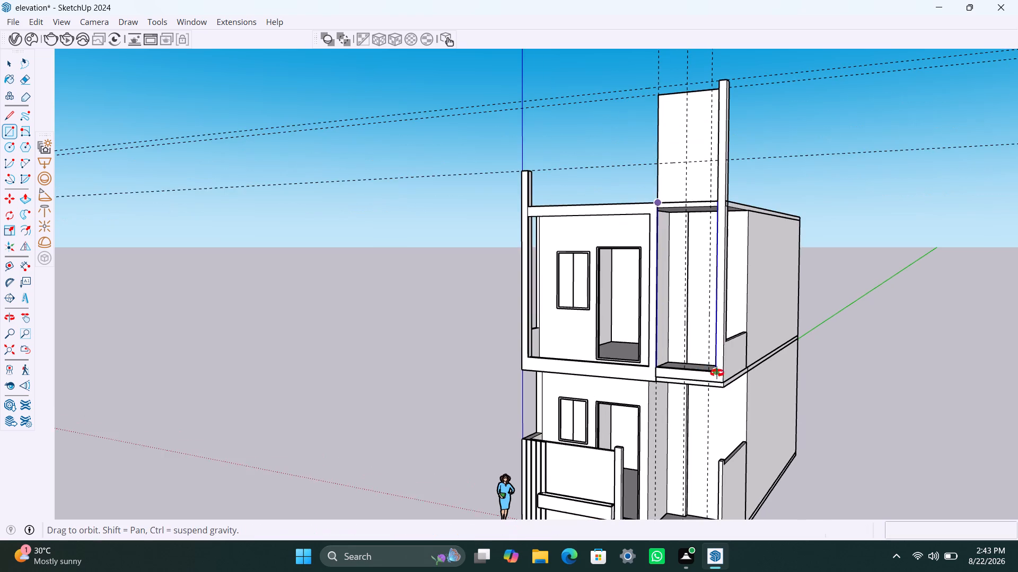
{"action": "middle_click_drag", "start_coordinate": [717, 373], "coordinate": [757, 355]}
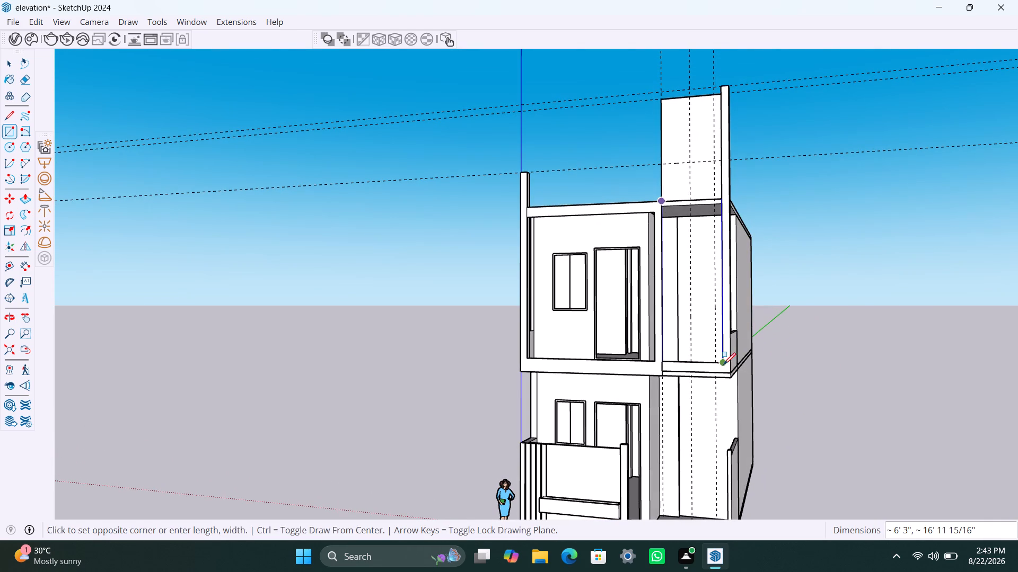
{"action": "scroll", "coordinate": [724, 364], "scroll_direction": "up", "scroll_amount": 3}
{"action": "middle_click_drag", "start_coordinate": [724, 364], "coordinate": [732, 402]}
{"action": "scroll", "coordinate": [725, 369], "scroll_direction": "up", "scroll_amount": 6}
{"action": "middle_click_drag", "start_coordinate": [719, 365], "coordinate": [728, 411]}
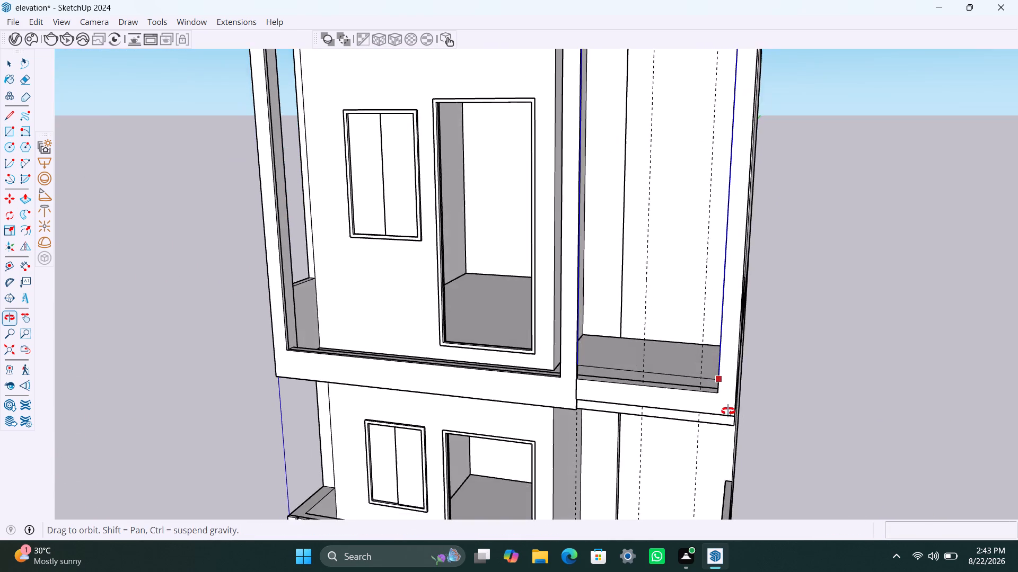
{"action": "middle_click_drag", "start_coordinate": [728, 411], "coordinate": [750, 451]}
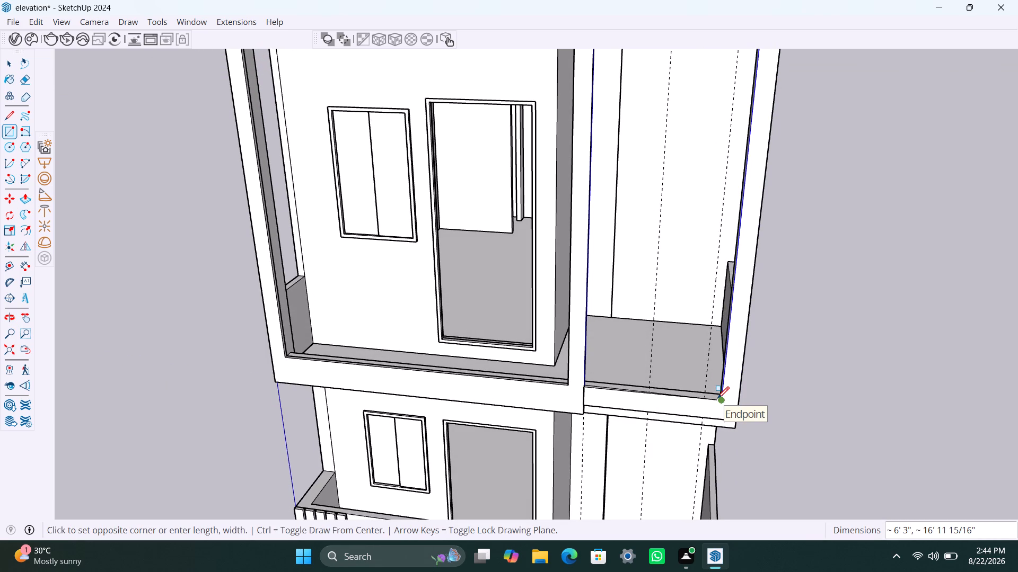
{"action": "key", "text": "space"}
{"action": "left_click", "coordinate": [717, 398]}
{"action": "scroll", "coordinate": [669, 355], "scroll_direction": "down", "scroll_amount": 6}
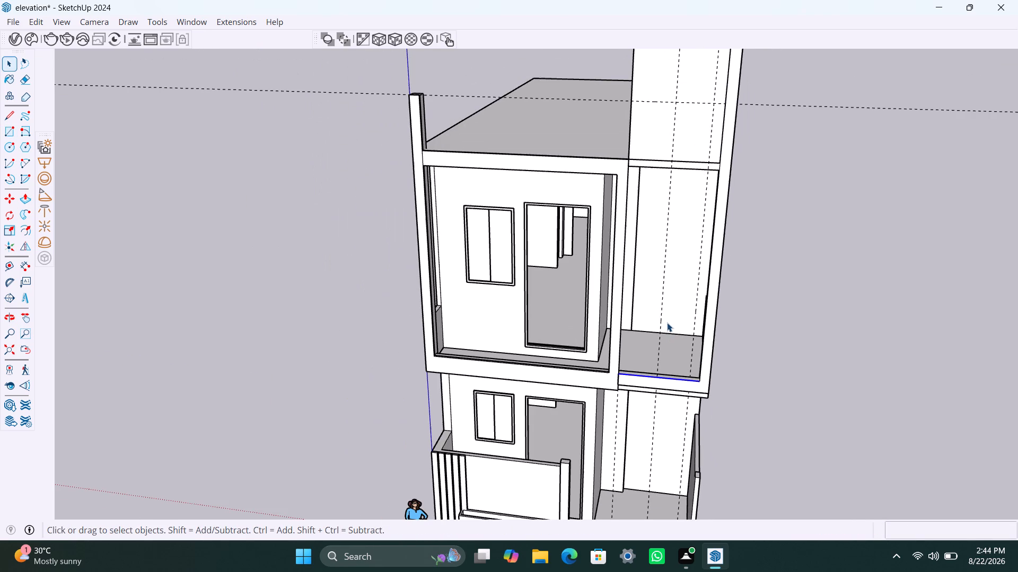
Undo the latest edits to the panel group above the roof and close the group.
{"action": "key", "text": "ctrl+z"}
{"action": "key", "text": "ctrl+z"}
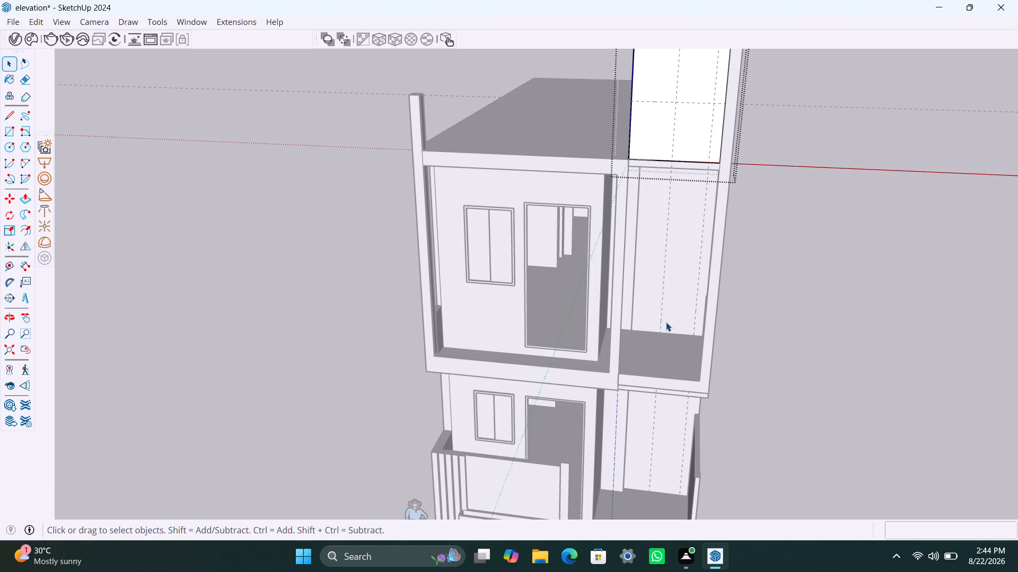
{"action": "key", "text": "space"}
{"action": "left_click", "coordinate": [760, 332]}
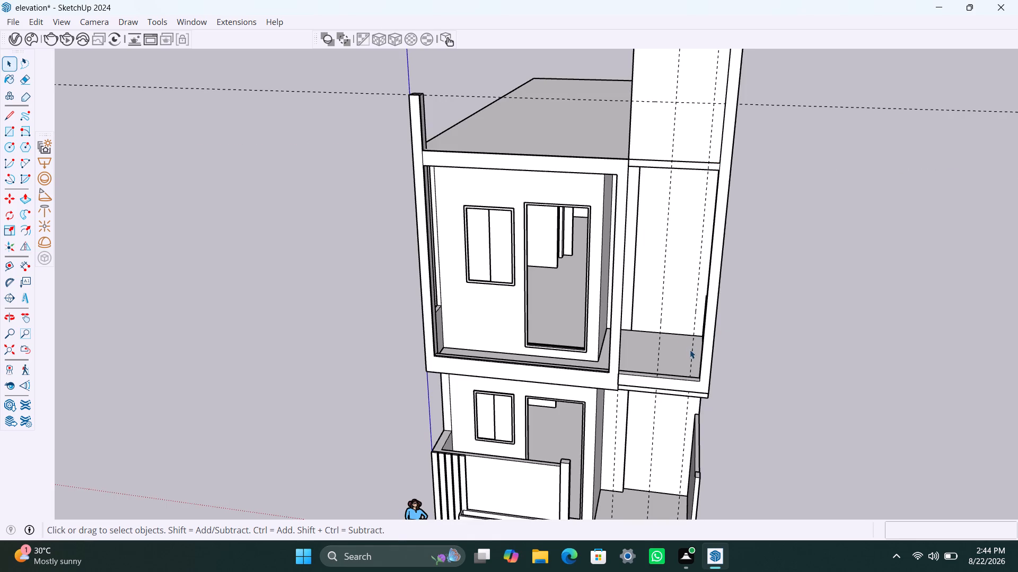
{"action": "key", "text": "ctrl+z"}
{"action": "key", "text": "space"}
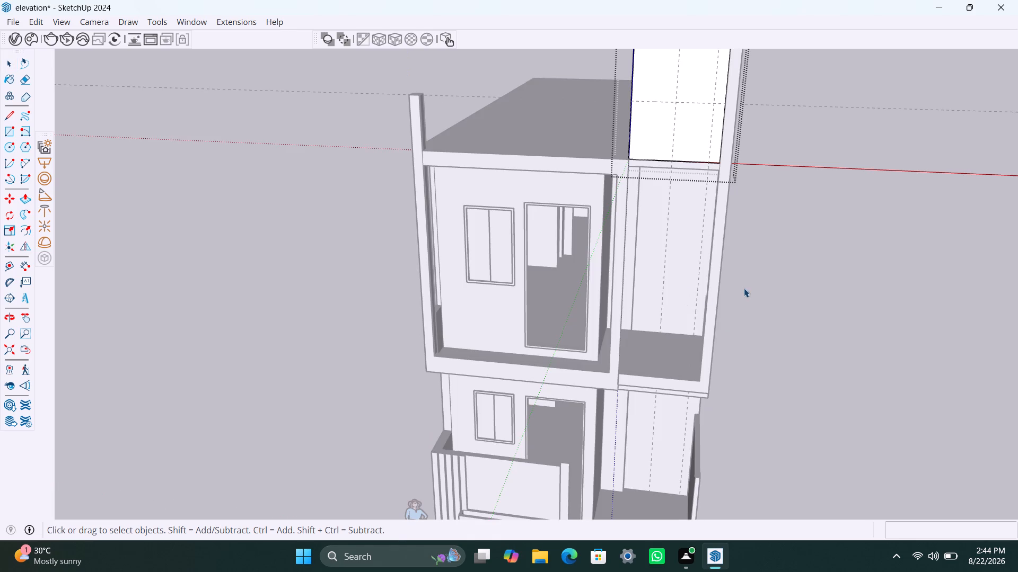
{"action": "left_click", "coordinate": [744, 288]}
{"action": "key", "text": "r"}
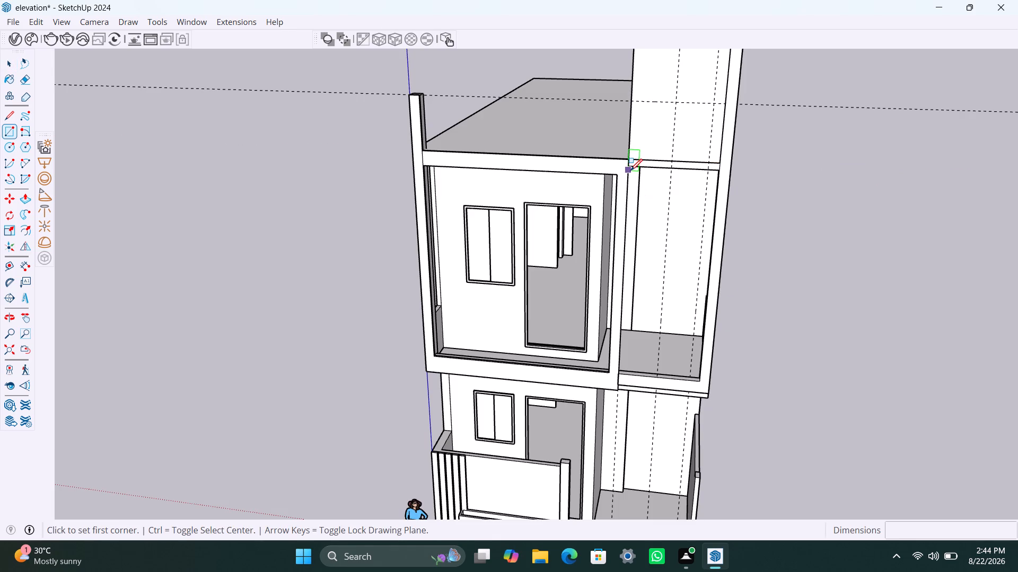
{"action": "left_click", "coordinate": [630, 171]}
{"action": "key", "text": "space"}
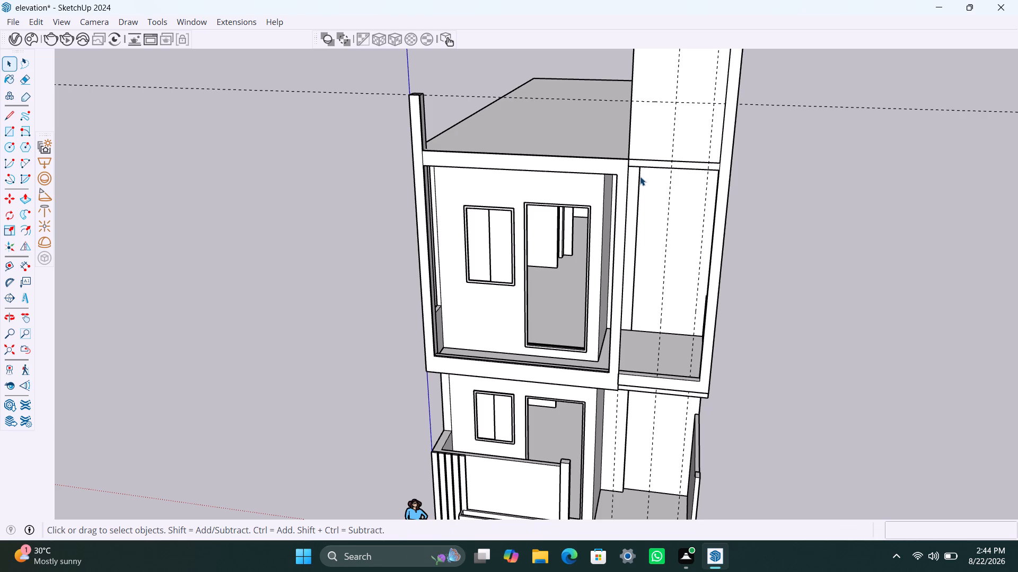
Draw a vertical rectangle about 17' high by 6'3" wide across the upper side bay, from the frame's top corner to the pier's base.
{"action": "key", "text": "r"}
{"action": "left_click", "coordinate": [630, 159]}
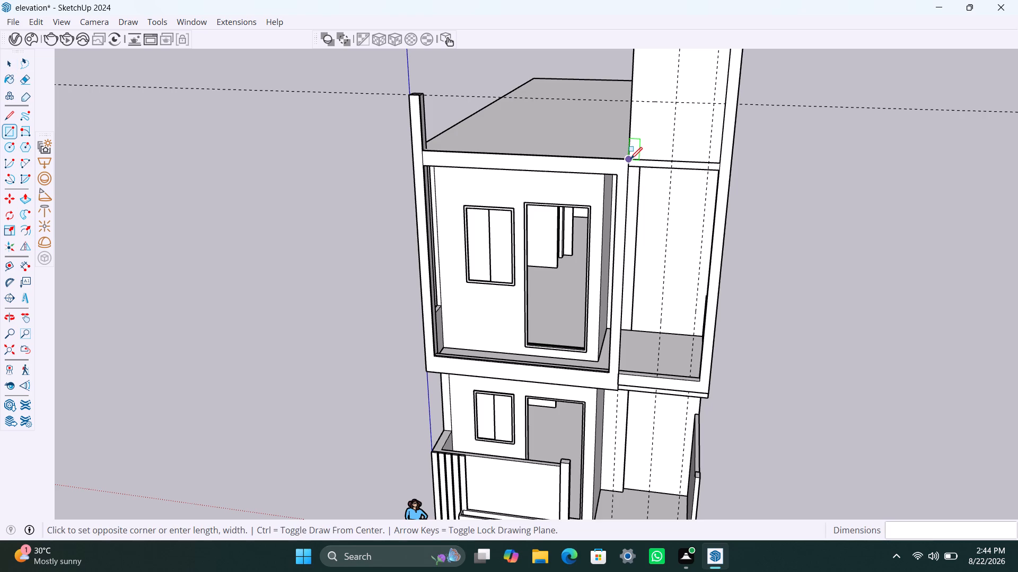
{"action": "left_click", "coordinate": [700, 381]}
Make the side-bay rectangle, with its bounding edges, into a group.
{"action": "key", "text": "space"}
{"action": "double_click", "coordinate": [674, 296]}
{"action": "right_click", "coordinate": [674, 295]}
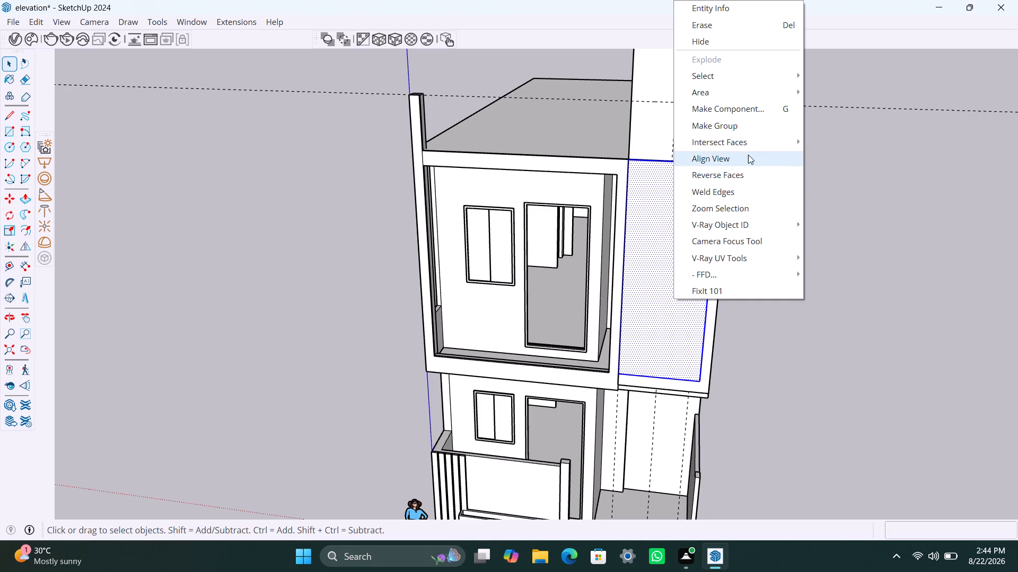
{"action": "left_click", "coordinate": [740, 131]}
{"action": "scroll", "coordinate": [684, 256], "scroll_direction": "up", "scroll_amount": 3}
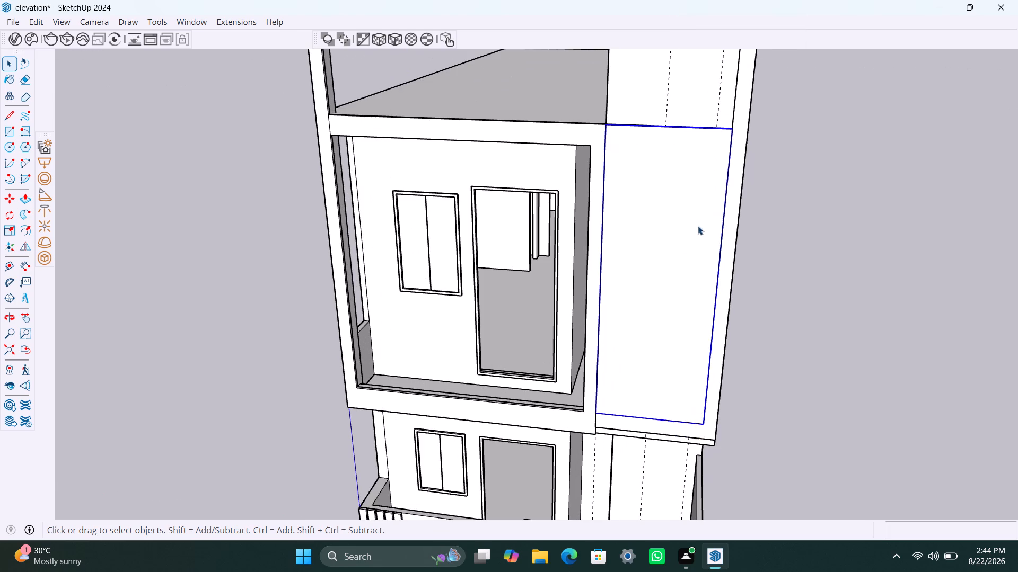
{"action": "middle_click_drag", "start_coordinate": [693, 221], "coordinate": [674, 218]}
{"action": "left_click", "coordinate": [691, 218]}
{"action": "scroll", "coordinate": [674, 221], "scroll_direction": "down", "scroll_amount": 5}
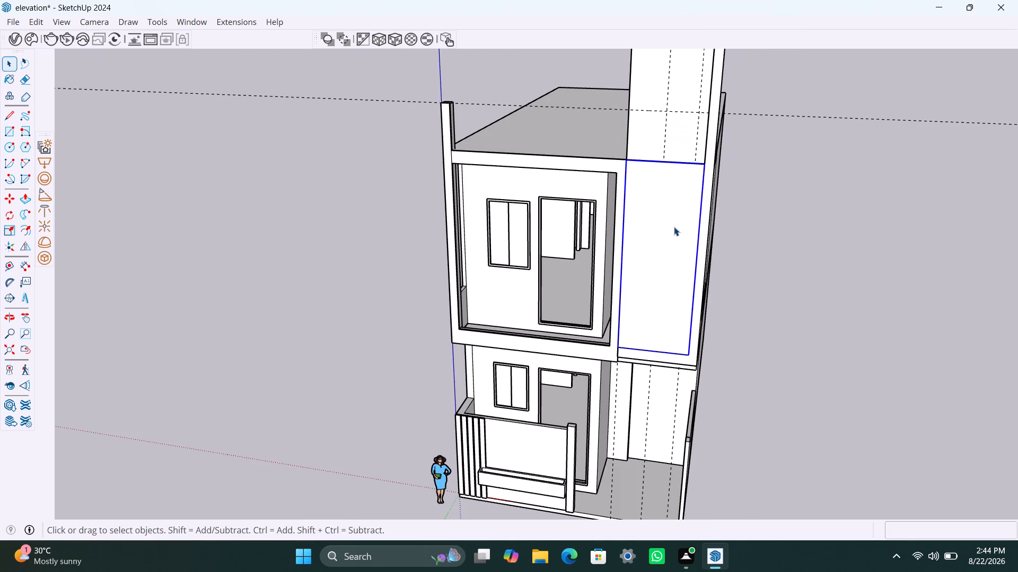
Undo the side-bay rectangle and its group, and the earlier panel standing above the roof.
{"action": "key", "text": "ctrl+z"}
{"action": "key", "text": "ctrl+z"}
{"action": "key", "text": "ctrl+z"}
{"action": "key", "text": "ctrl+z"}
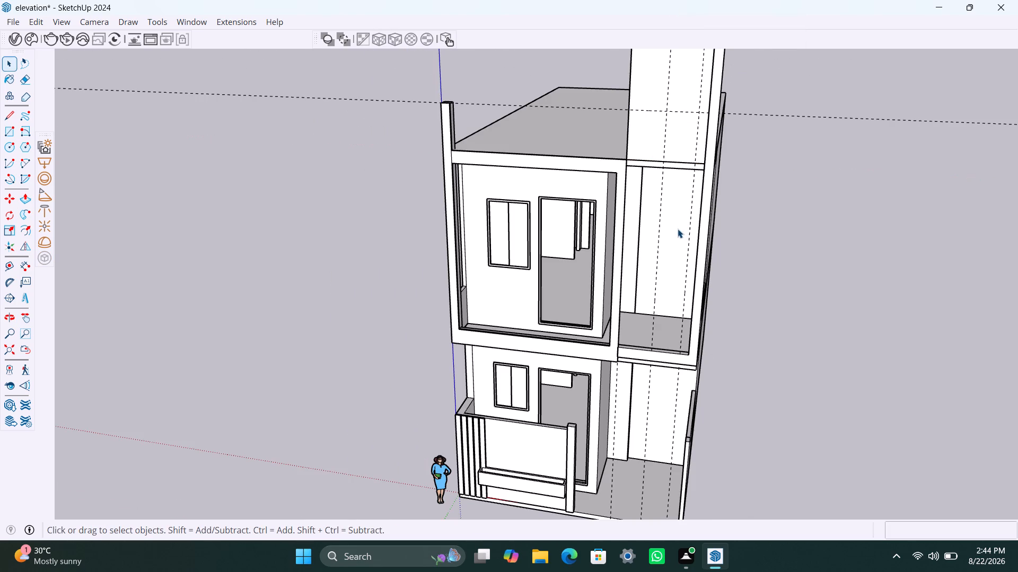
{"action": "key", "text": "ctrl+z"}
{"action": "key", "text": "ctrl+z"}
Draw a vertical rectangle about 6'3" by 10'9" from the guide just above the frame's top corner to the tall pier's lower horizontal guide.
{"action": "scroll", "coordinate": [681, 217], "scroll_direction": "down", "scroll_amount": 5}
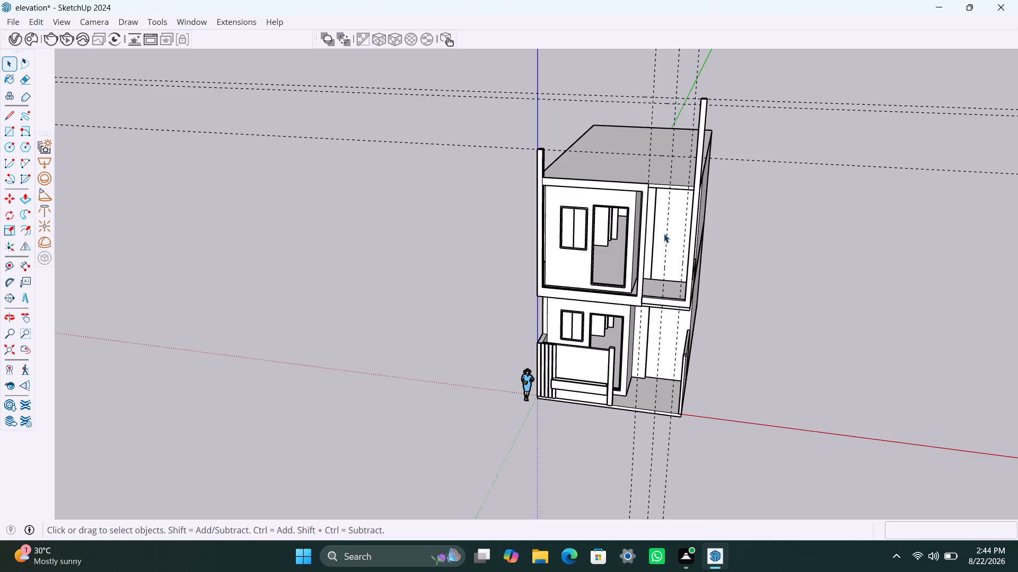
{"action": "middle_click_drag", "start_coordinate": [663, 235], "coordinate": [678, 342]}
{"action": "key", "text": "r"}
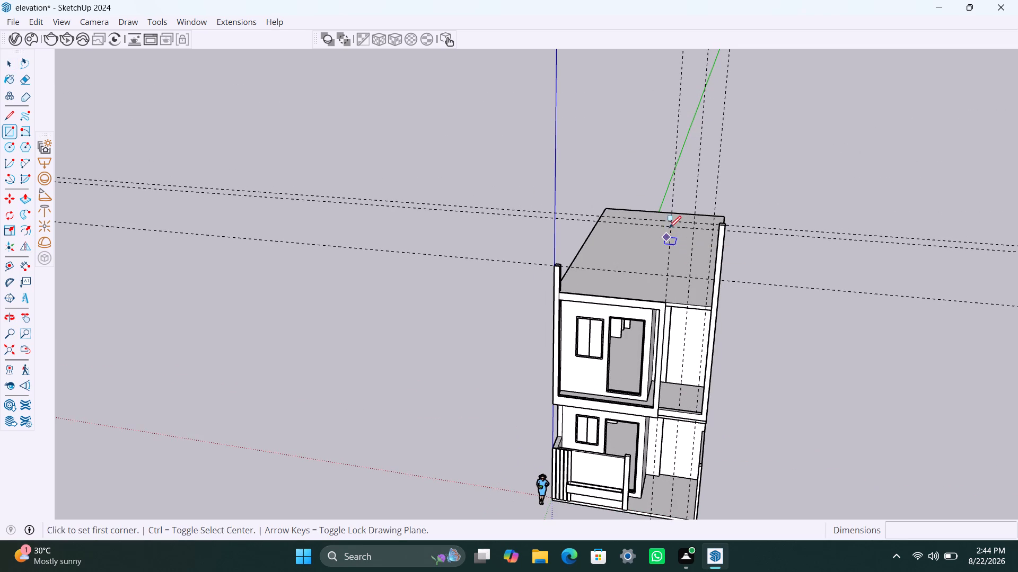
{"action": "scroll", "coordinate": [668, 300], "scroll_direction": "up", "scroll_amount": 18}
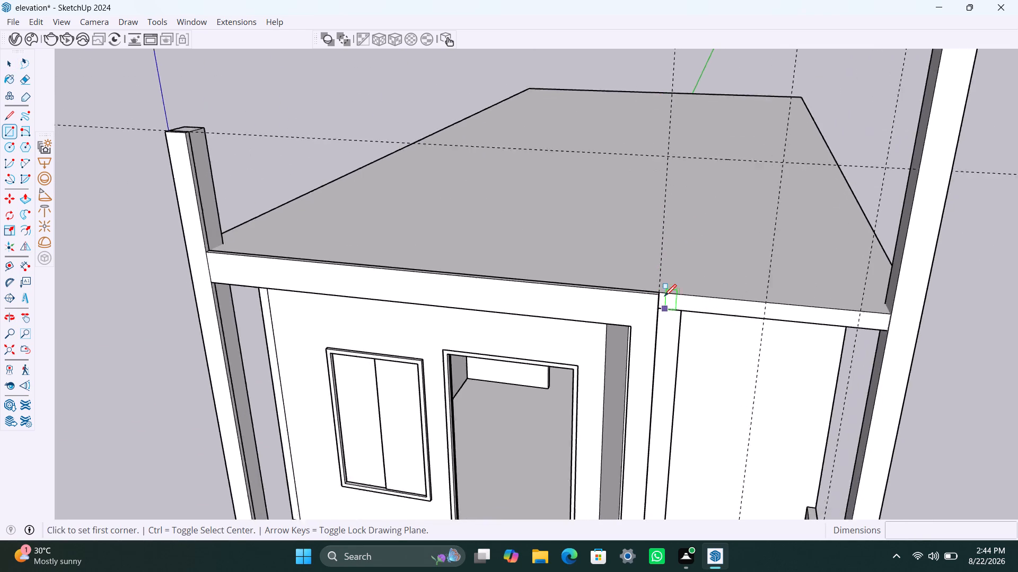
{"action": "scroll", "coordinate": [664, 296], "scroll_direction": "up", "scroll_amount": 6}
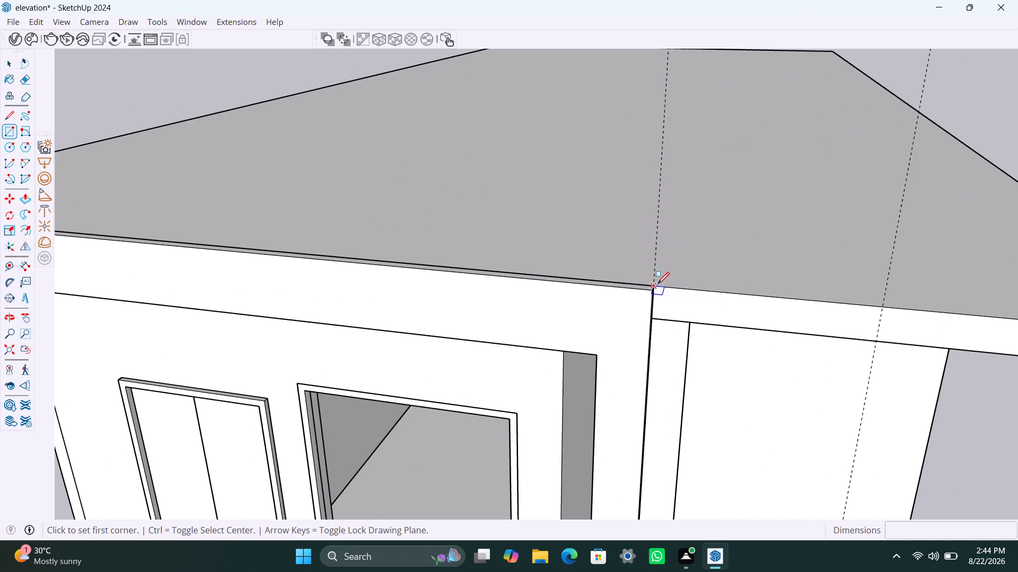
{"action": "left_click", "coordinate": [655, 271]}
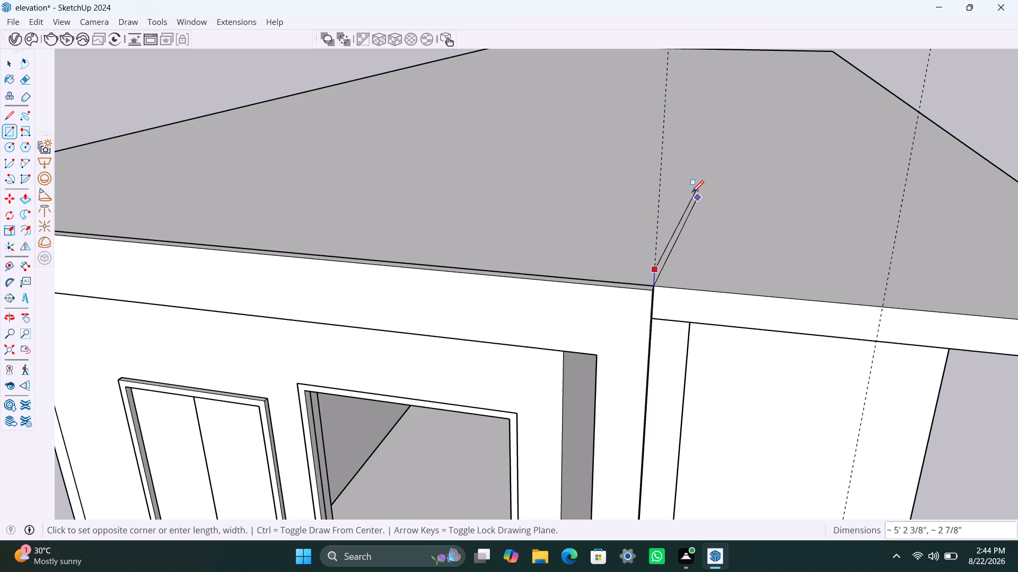
{"action": "scroll", "coordinate": [654, 170], "scroll_direction": "down", "scroll_amount": 11}
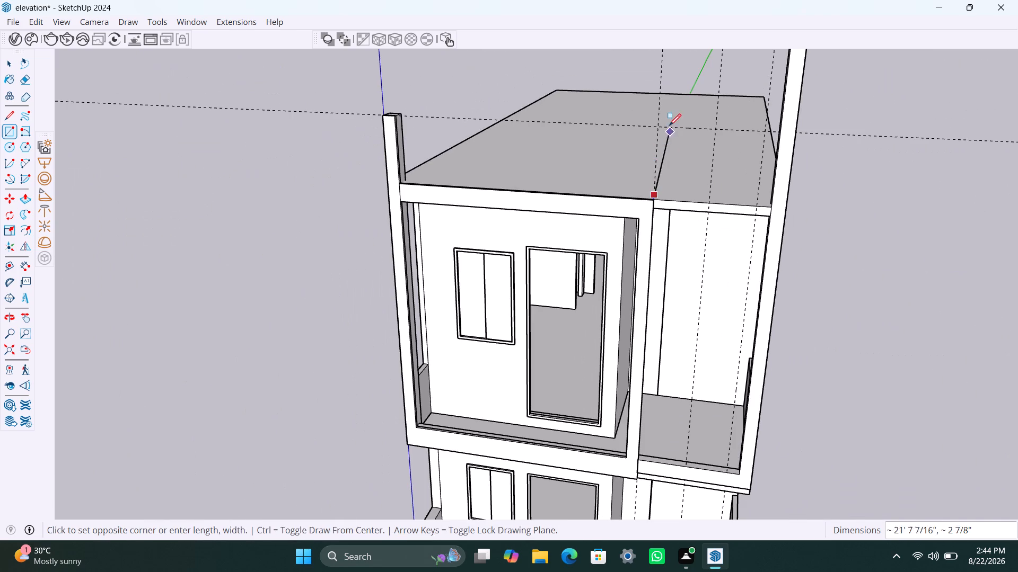
{"action": "scroll", "coordinate": [668, 122], "scroll_direction": "down", "scroll_amount": 5}
{"action": "middle_click_drag", "start_coordinate": [665, 123], "coordinate": [644, 236], "text": "shift"}
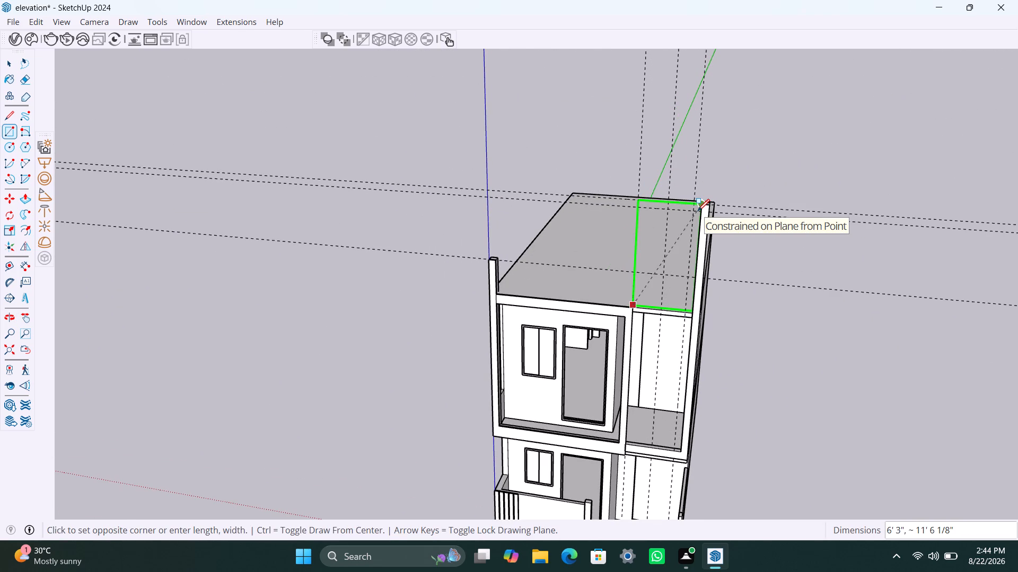
{"action": "scroll", "coordinate": [698, 213], "scroll_direction": "up", "scroll_amount": 3}
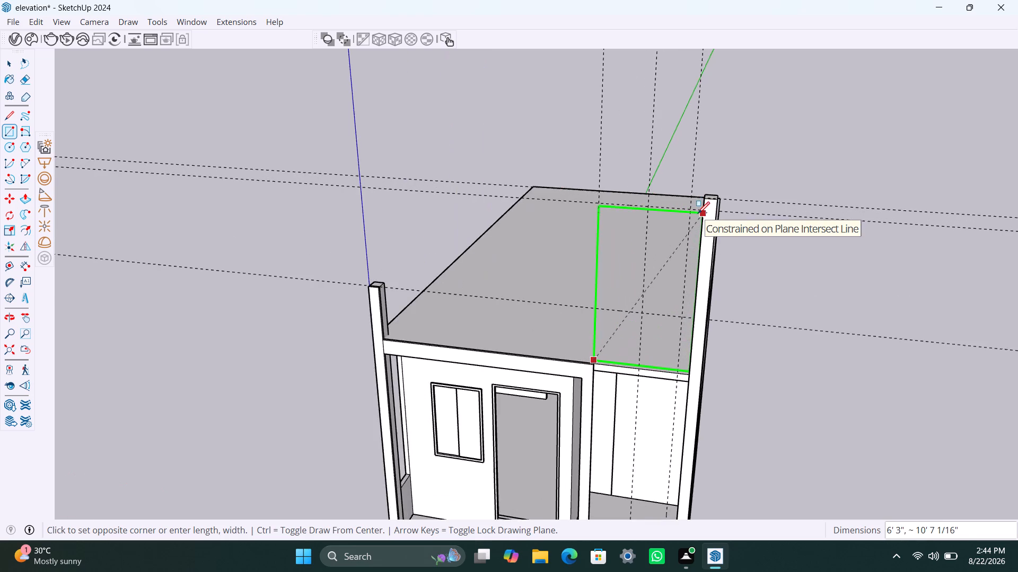
{"action": "scroll", "coordinate": [698, 213], "scroll_direction": "up", "scroll_amount": 2}
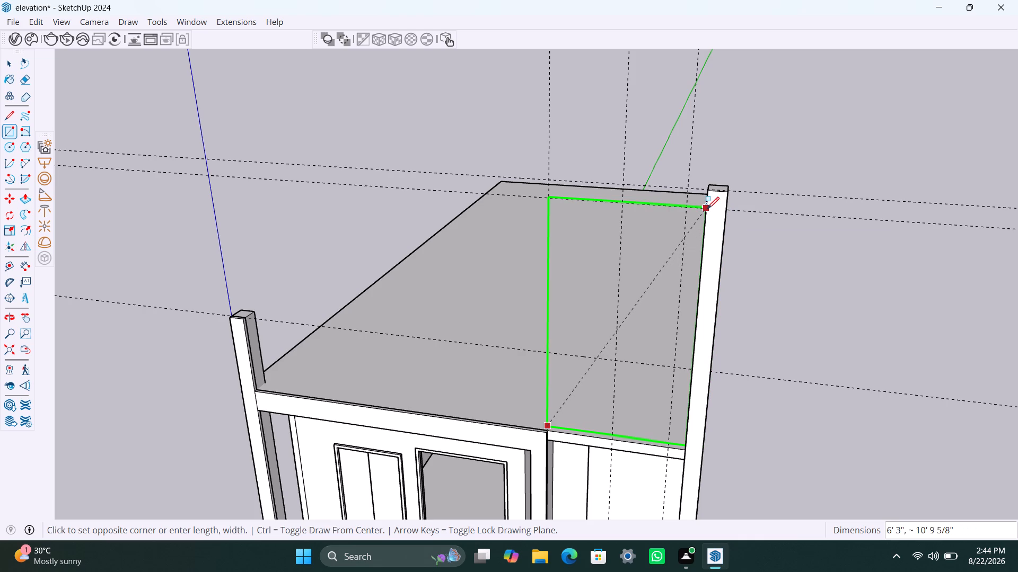
{"action": "scroll", "coordinate": [706, 210], "scroll_direction": "up", "scroll_amount": 1}
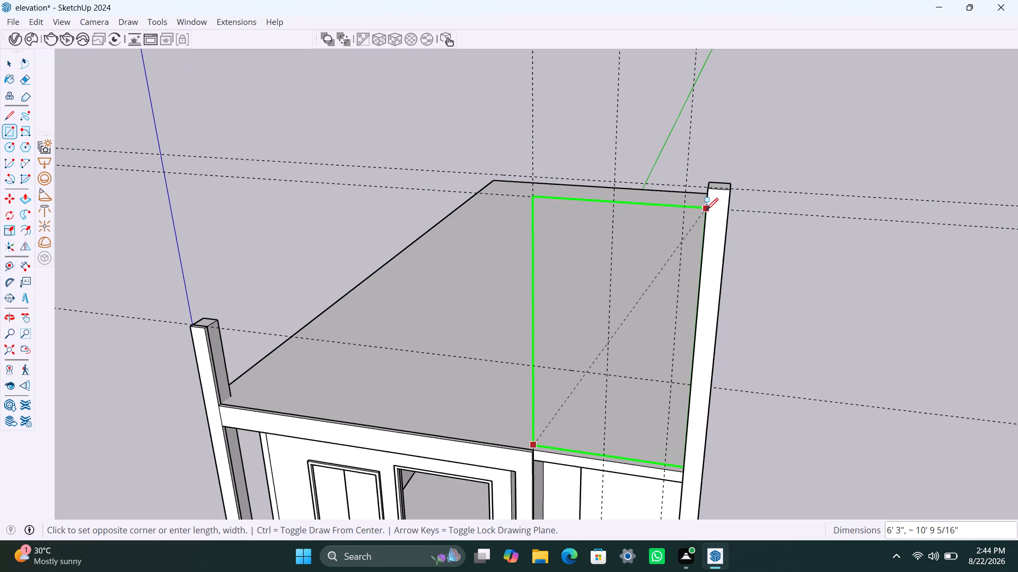
{"action": "scroll", "coordinate": [706, 210], "scroll_direction": "up", "scroll_amount": 7}
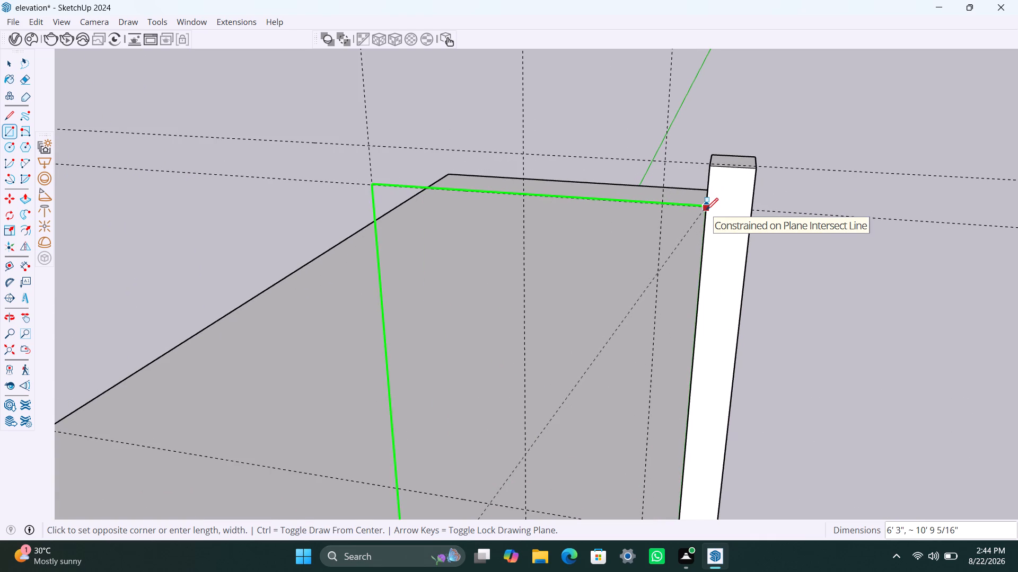
{"action": "left_click", "coordinate": [706, 210]}
Make the new rectangle above the roof, with its bounding edges, into a group.
{"action": "key", "text": "space"}
{"action": "triple_click", "coordinate": [671, 220]}
{"action": "scroll", "coordinate": [626, 304], "scroll_direction": "down", "scroll_amount": 2}
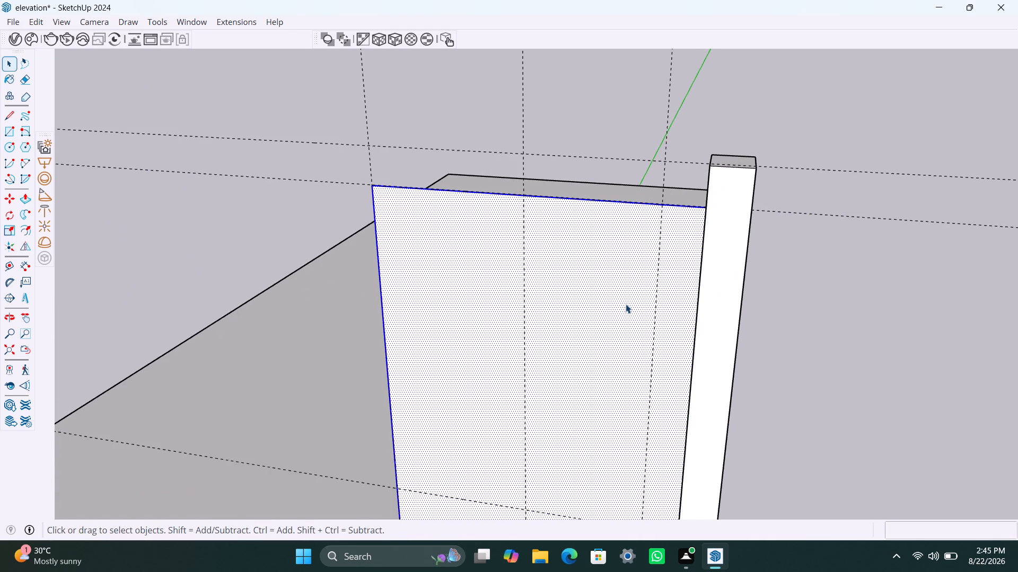
{"action": "scroll", "coordinate": [626, 304], "scroll_direction": "down", "scroll_amount": 18}
{"action": "right_click", "coordinate": [612, 327]}
{"action": "left_click_drag", "start_coordinate": [702, 225], "coordinate": [705, 150]}
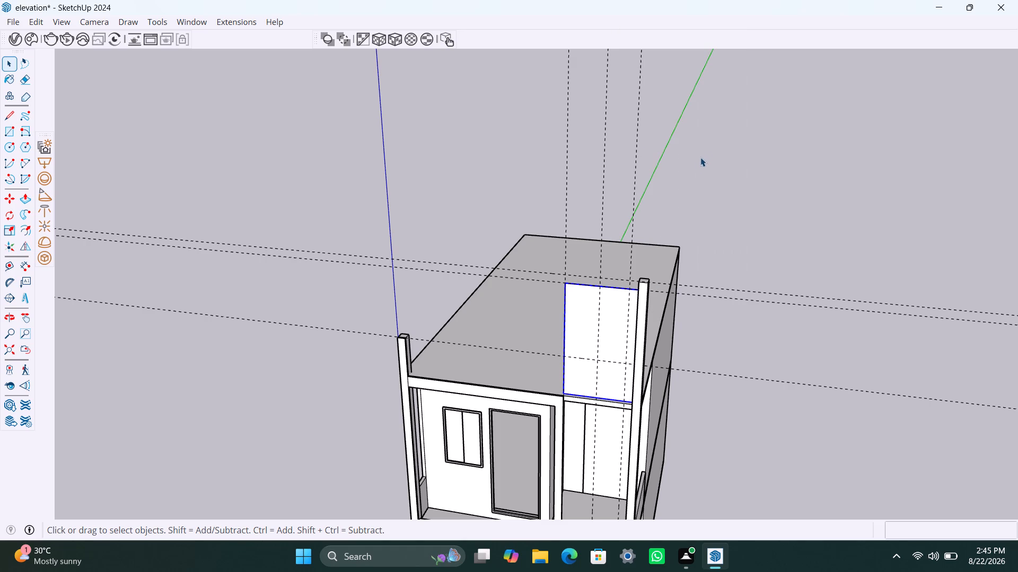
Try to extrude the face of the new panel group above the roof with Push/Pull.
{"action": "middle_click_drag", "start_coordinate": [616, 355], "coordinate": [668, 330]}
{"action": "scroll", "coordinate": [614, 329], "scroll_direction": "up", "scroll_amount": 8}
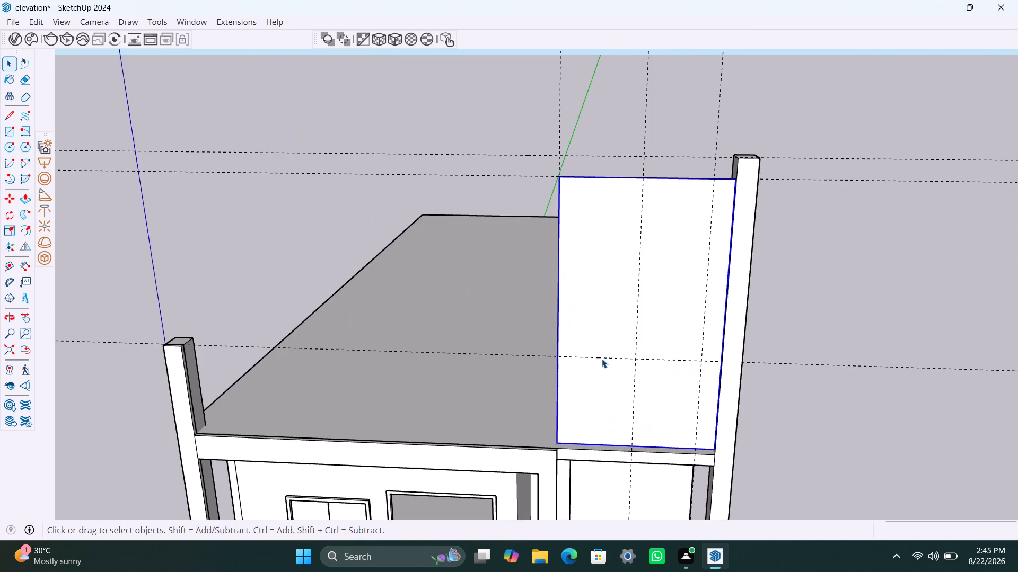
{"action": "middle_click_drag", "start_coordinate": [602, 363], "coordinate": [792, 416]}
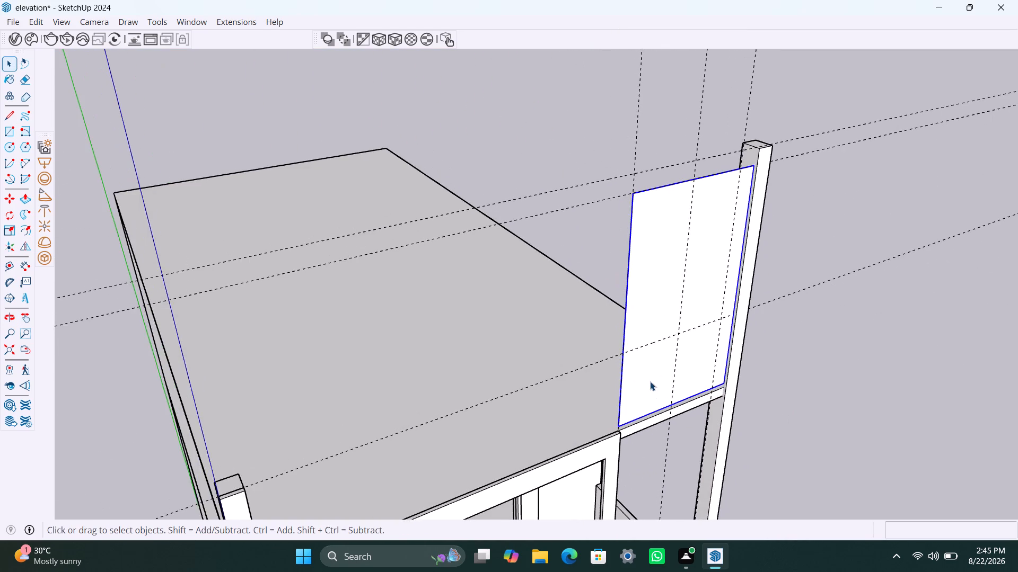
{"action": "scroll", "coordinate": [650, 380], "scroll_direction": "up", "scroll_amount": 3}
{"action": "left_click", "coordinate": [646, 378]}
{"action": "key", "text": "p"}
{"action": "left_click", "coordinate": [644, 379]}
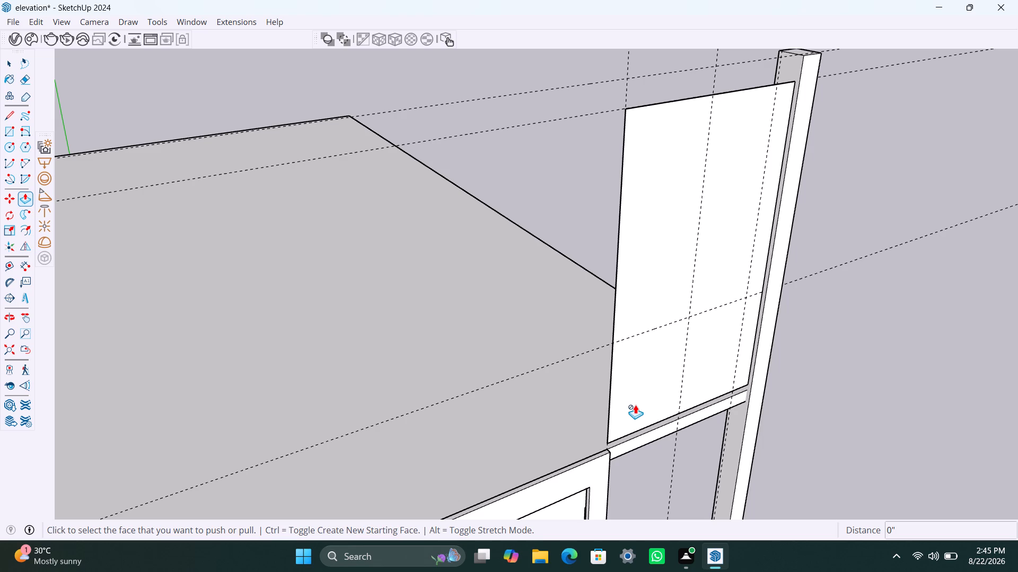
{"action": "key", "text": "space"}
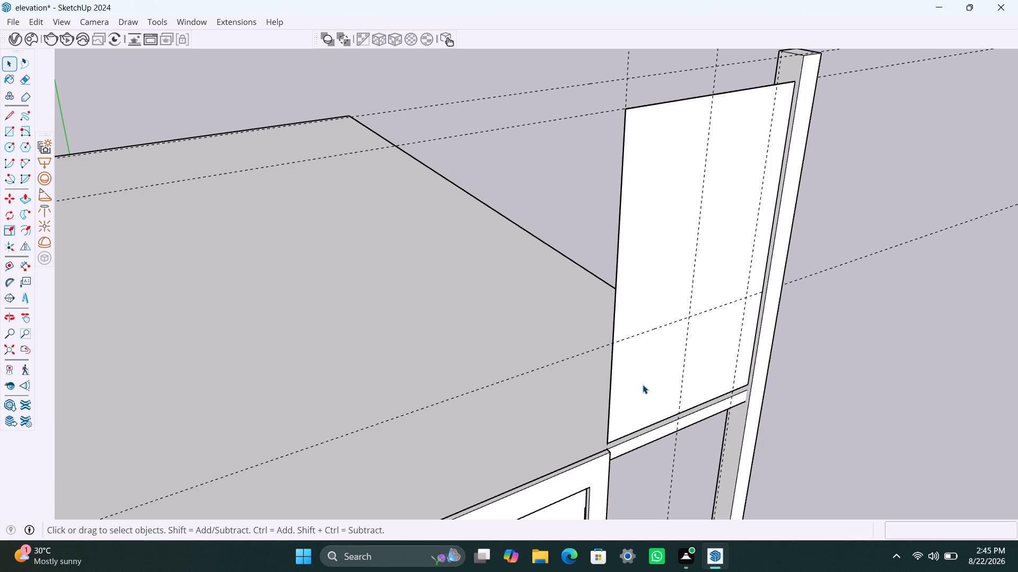
Extrude the face of the panel group standing above the roof by 2".
{"action": "triple_click", "coordinate": [643, 385]}
{"action": "key", "text": "p"}
{"action": "left_click", "coordinate": [643, 384]}
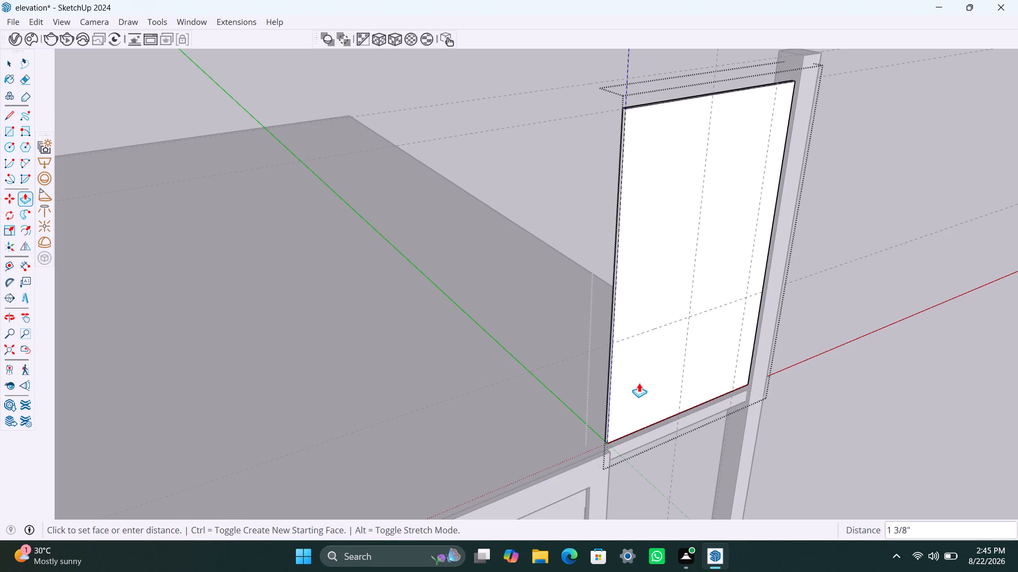
{"action": "type", "text": "2\""}
{"action": "key", "text": "Return"}
{"action": "key", "text": "space"}
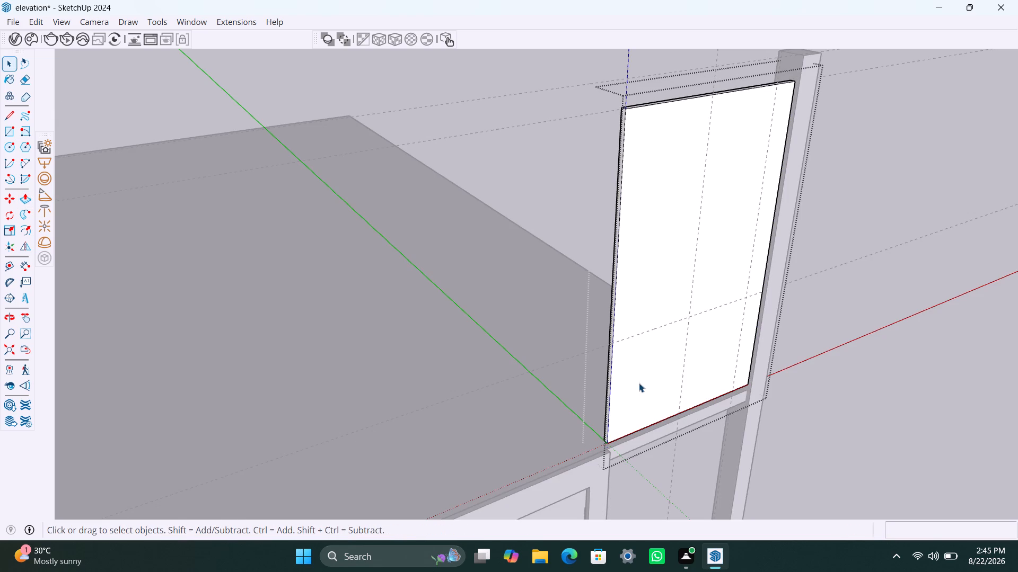
Extend the panel's bottom face down about 22', past the upper side bay to just below the upper-floor frame's bottom beam.
{"action": "scroll", "coordinate": [704, 380], "scroll_direction": "down", "scroll_amount": 4}
{"action": "middle_click_drag", "start_coordinate": [672, 391], "coordinate": [594, 167]}
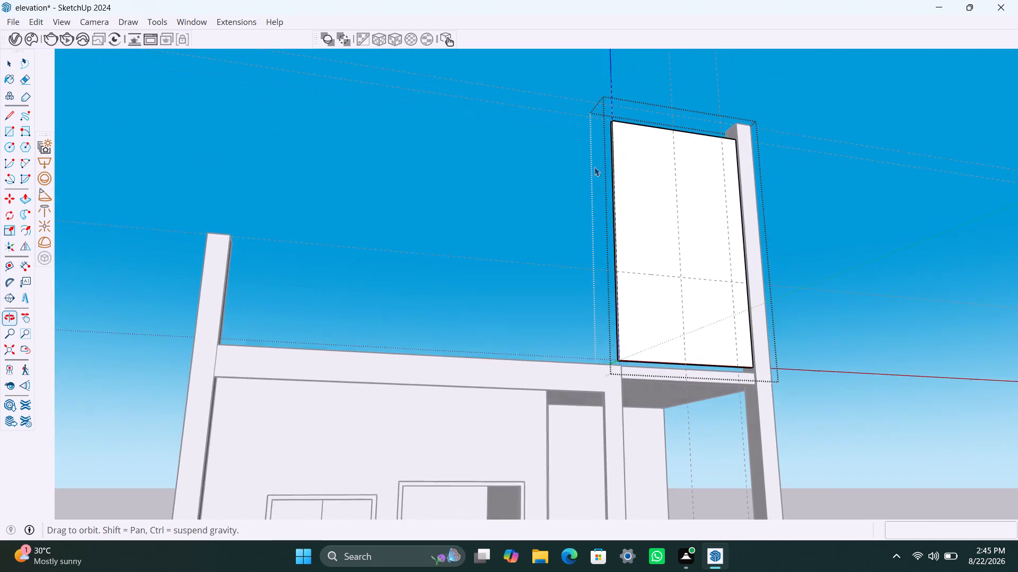
{"action": "scroll", "coordinate": [639, 358], "scroll_direction": "up", "scroll_amount": 4}
{"action": "middle_click_drag", "start_coordinate": [638, 383], "coordinate": [616, 314]}
{"action": "scroll", "coordinate": [619, 315], "scroll_direction": "up", "scroll_amount": 8}
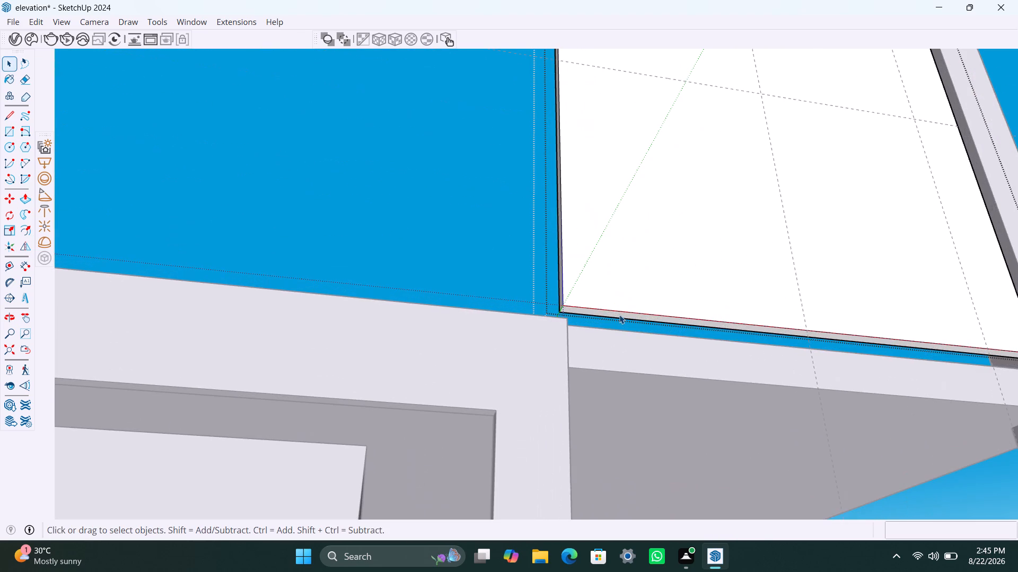
{"action": "left_click", "coordinate": [622, 316]}
{"action": "key", "text": "p"}
{"action": "left_click", "coordinate": [622, 316]}
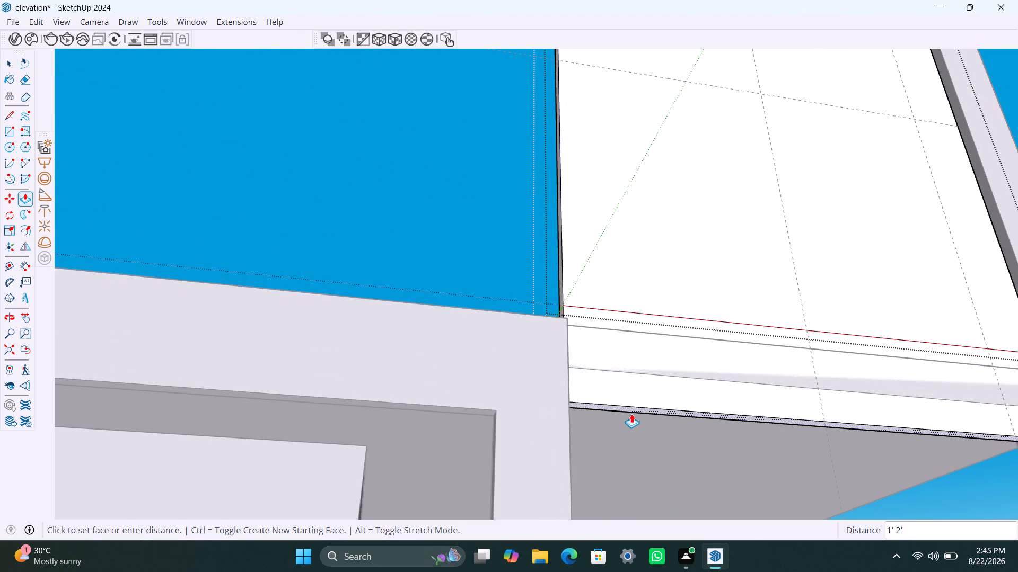
{"action": "scroll", "coordinate": [630, 415], "scroll_direction": "down", "scroll_amount": 20}
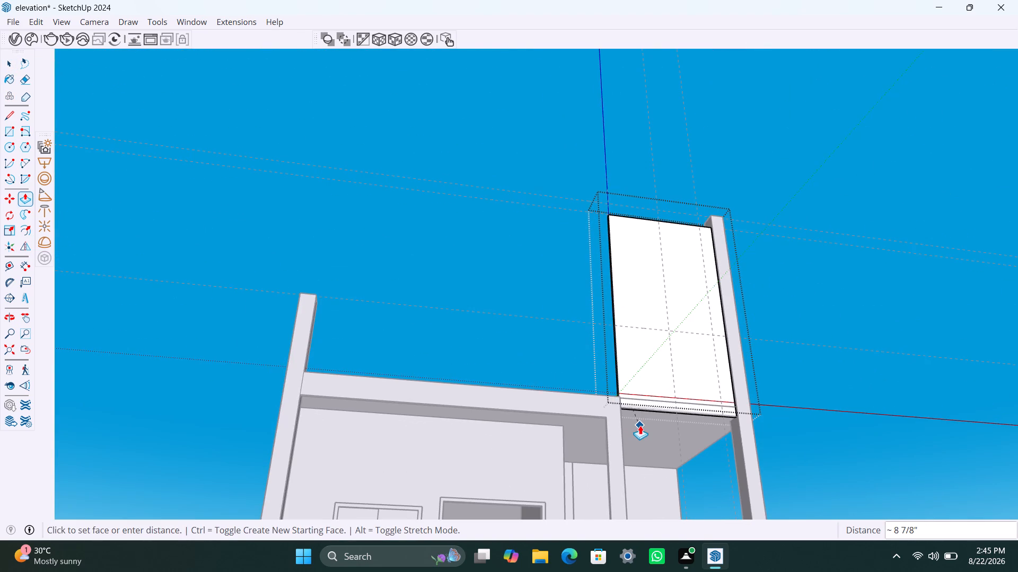
{"action": "middle_click_drag", "start_coordinate": [640, 425], "coordinate": [699, 73], "text": "shift"}
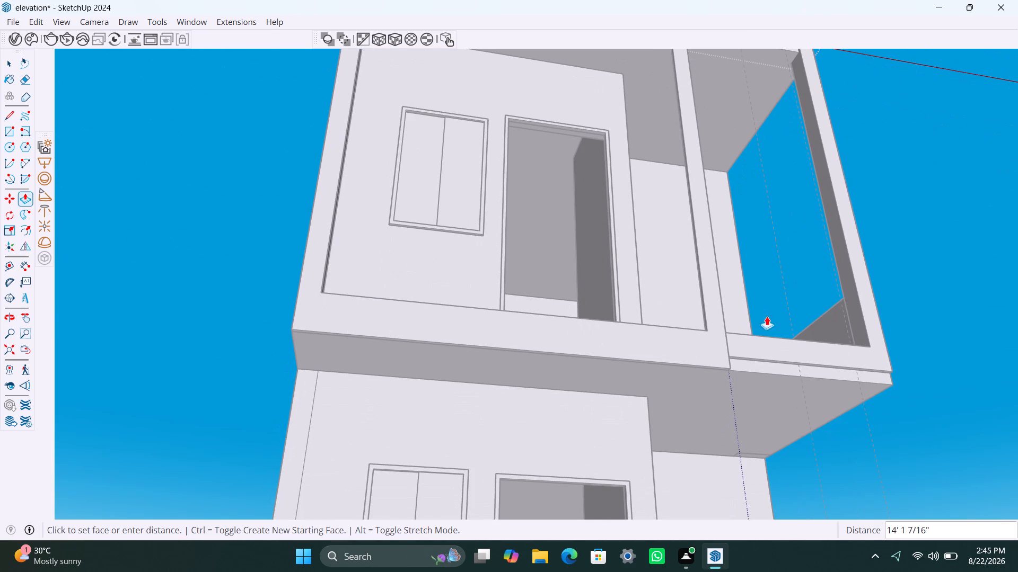
{"action": "scroll", "coordinate": [741, 266], "scroll_direction": "down", "scroll_amount": 5}
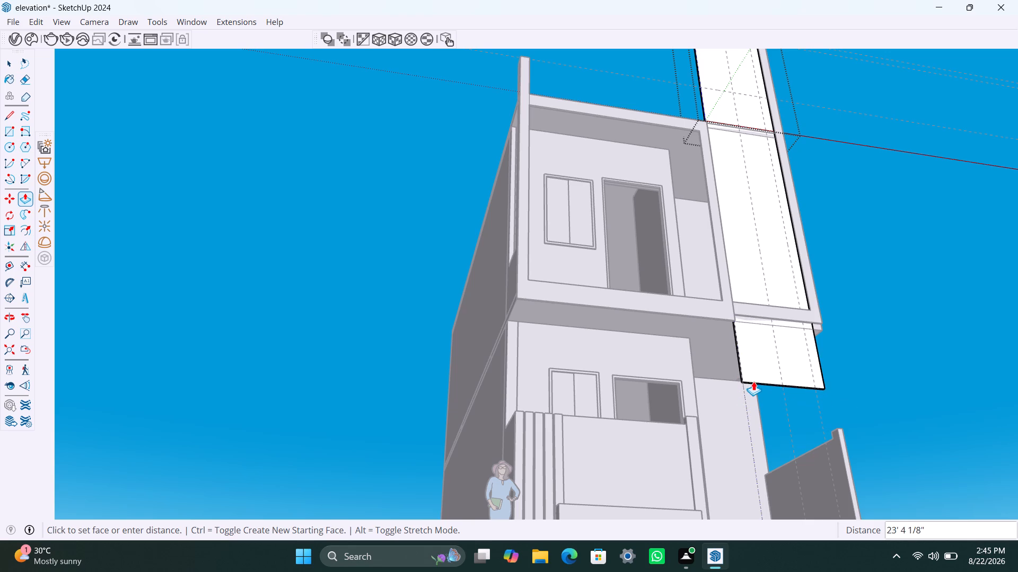
{"action": "middle_click_drag", "start_coordinate": [748, 367], "coordinate": [748, 367]}
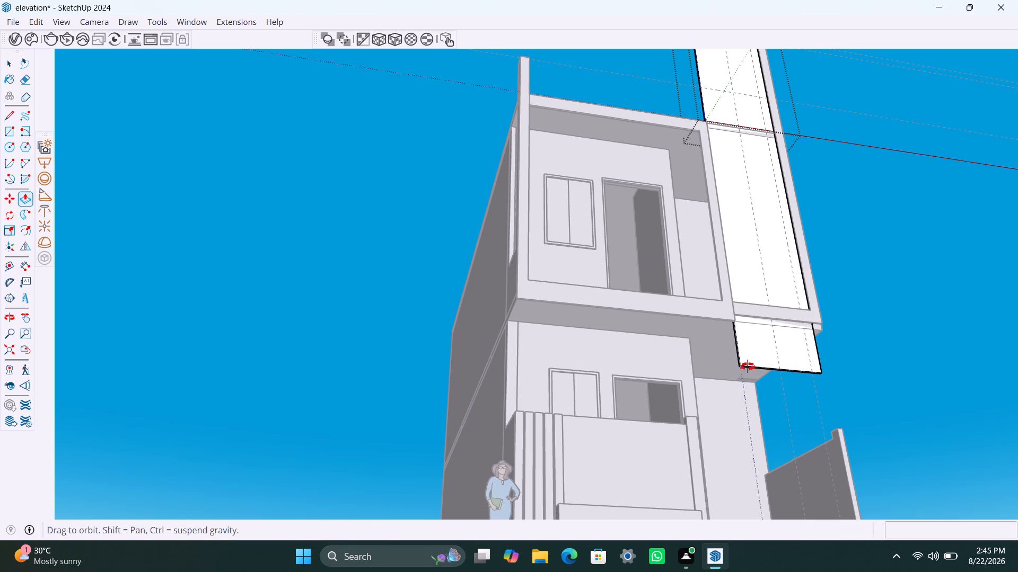
{"action": "middle_click_drag", "start_coordinate": [748, 367], "coordinate": [691, 486]}
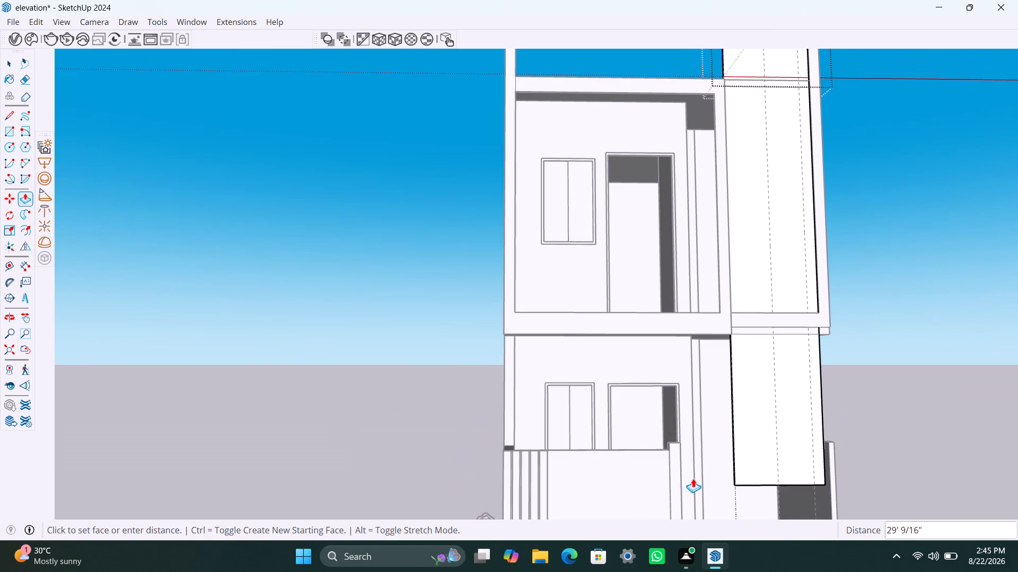
{"action": "left_click", "coordinate": [723, 386]}
{"action": "key", "text": "space"}
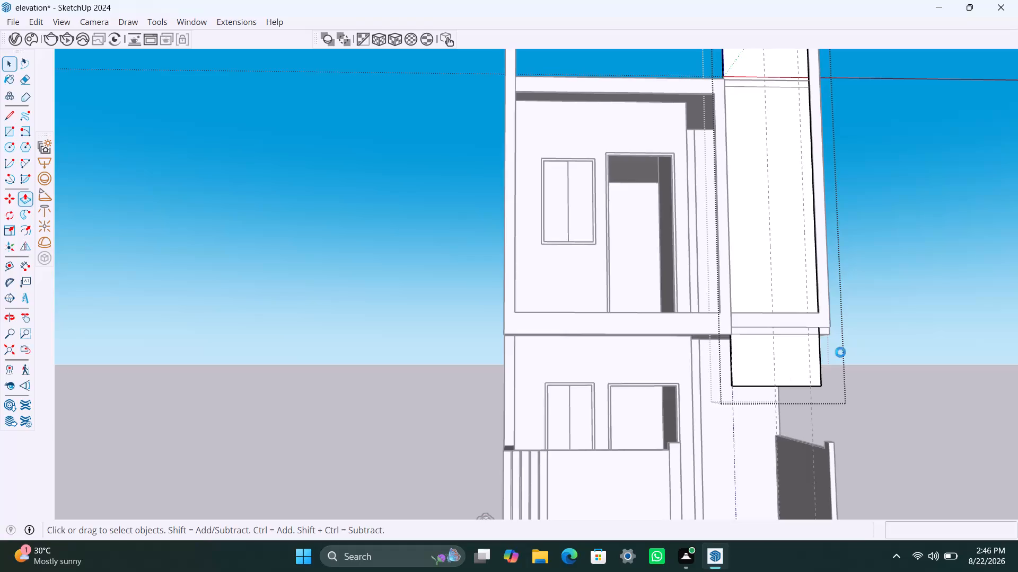
{"action": "left_click", "coordinate": [885, 347]}
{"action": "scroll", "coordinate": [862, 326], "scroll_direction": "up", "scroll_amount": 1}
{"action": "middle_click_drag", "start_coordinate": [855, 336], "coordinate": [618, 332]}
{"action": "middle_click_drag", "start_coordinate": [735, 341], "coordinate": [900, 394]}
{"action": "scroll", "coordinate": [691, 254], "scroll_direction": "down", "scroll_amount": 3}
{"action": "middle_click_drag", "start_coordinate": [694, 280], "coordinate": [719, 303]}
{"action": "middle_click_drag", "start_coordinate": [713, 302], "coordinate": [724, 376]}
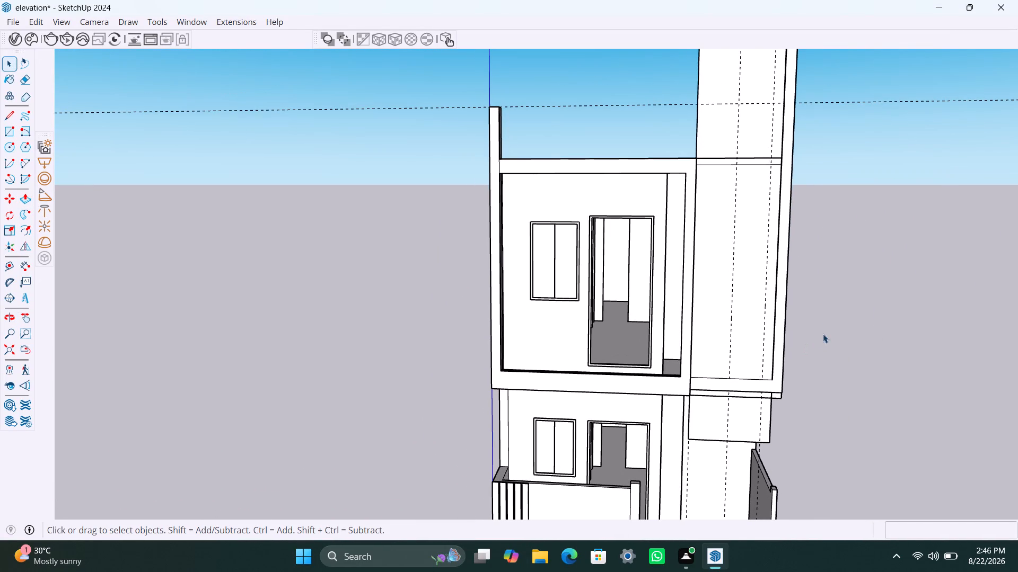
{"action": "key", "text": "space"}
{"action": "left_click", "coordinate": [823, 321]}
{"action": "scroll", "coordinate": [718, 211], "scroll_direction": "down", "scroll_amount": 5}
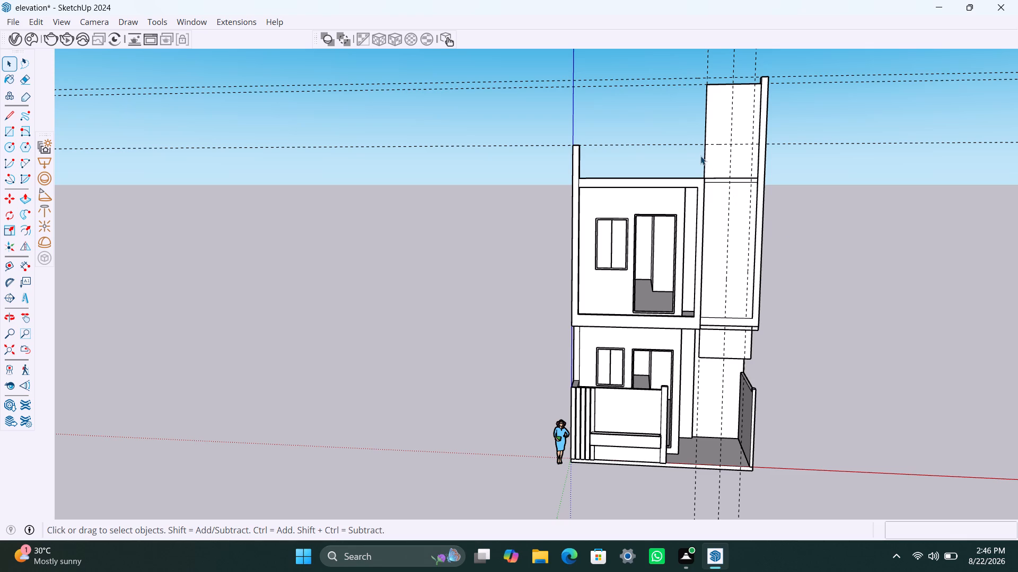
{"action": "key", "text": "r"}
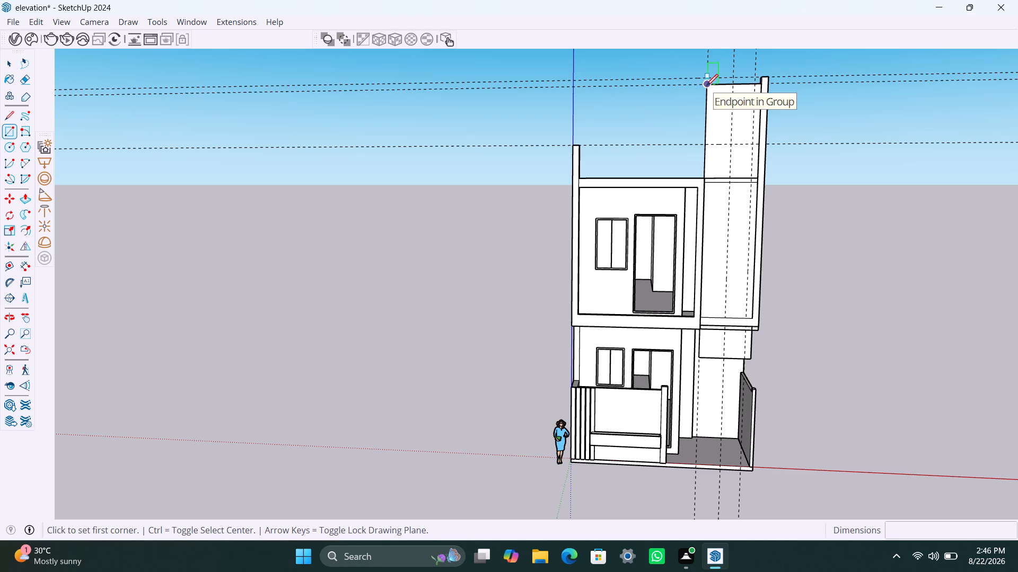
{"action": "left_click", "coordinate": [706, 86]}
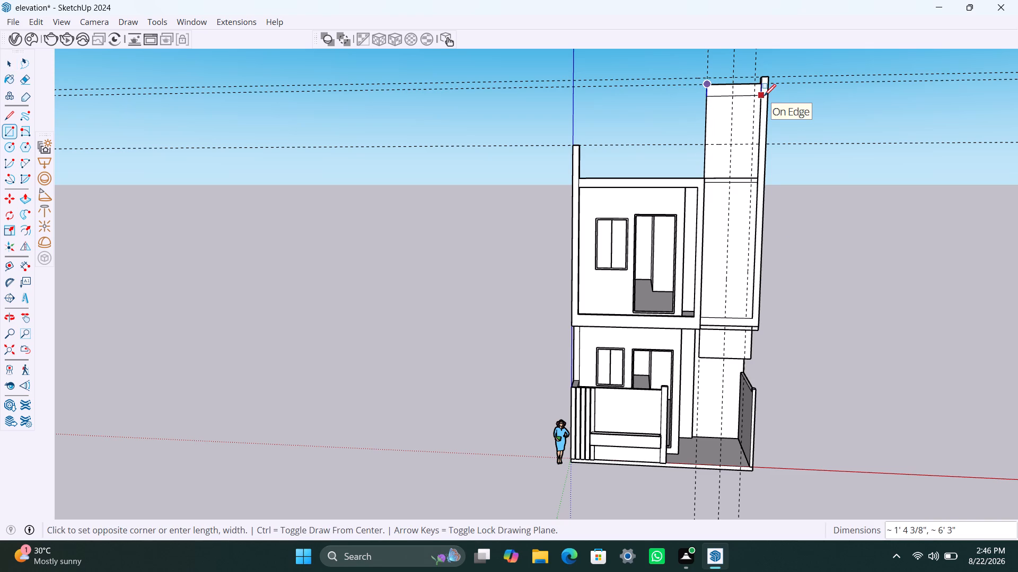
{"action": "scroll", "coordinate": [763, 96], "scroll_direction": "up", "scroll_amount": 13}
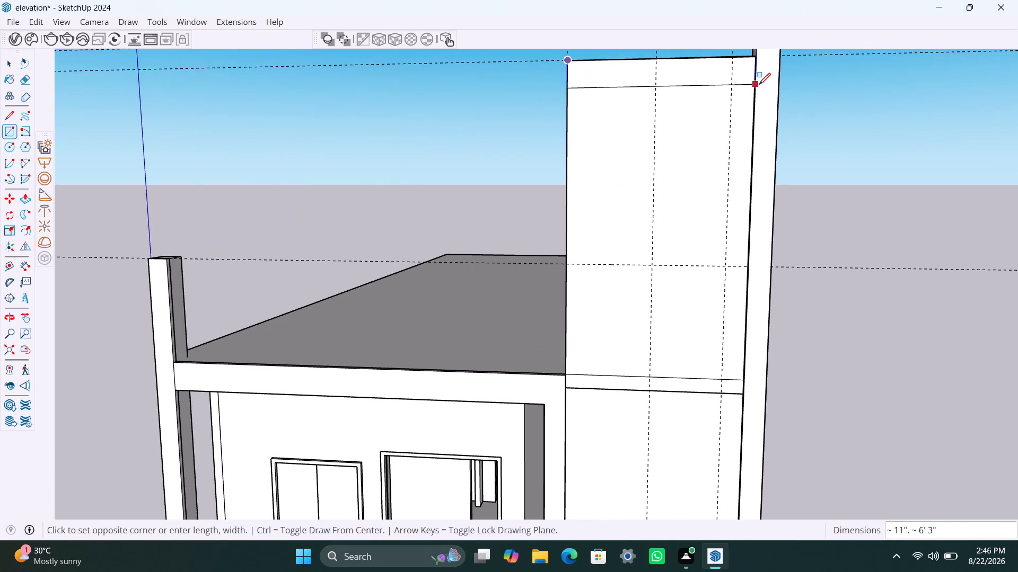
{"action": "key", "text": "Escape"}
Draw a strip rectangle across the full width of the tall panel's front face, along its top edge, about 7" high.
{"action": "middle_click_drag", "start_coordinate": [748, 85], "coordinate": [758, 171]}
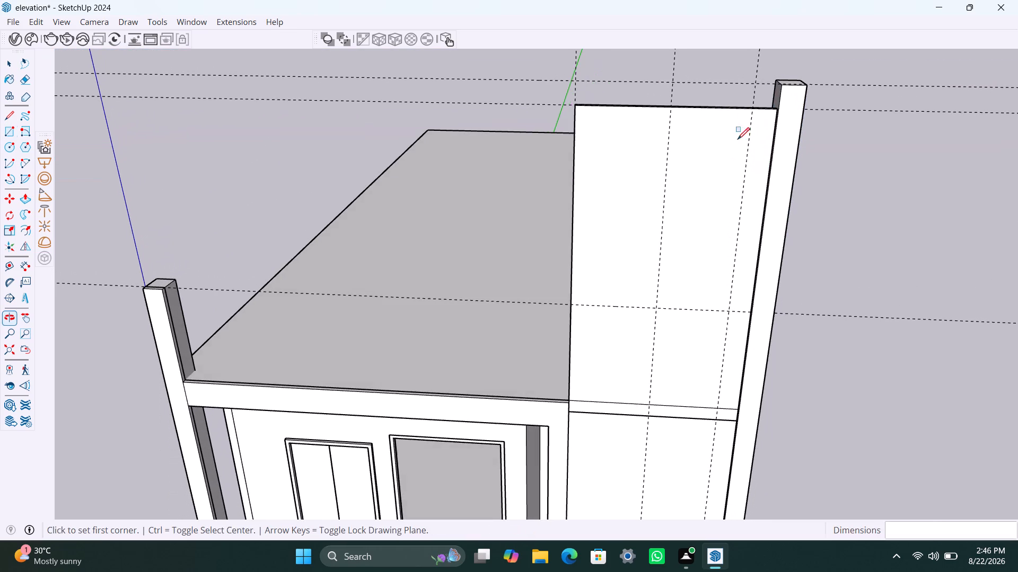
{"action": "key", "text": "space"}
{"action": "scroll", "coordinate": [661, 119], "scroll_direction": "up", "scroll_amount": 1}
{"action": "middle_click_drag", "start_coordinate": [672, 131], "coordinate": [729, 135]}
{"action": "scroll", "coordinate": [668, 114], "scroll_direction": "up", "scroll_amount": 4}
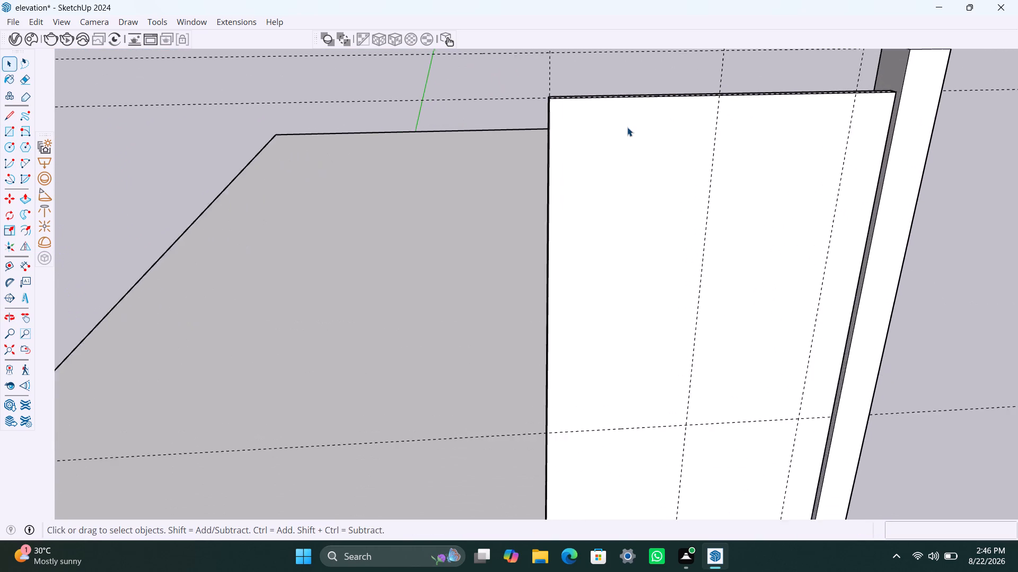
{"action": "scroll", "coordinate": [627, 127], "scroll_direction": "up", "scroll_amount": 2}
{"action": "key", "text": "r"}
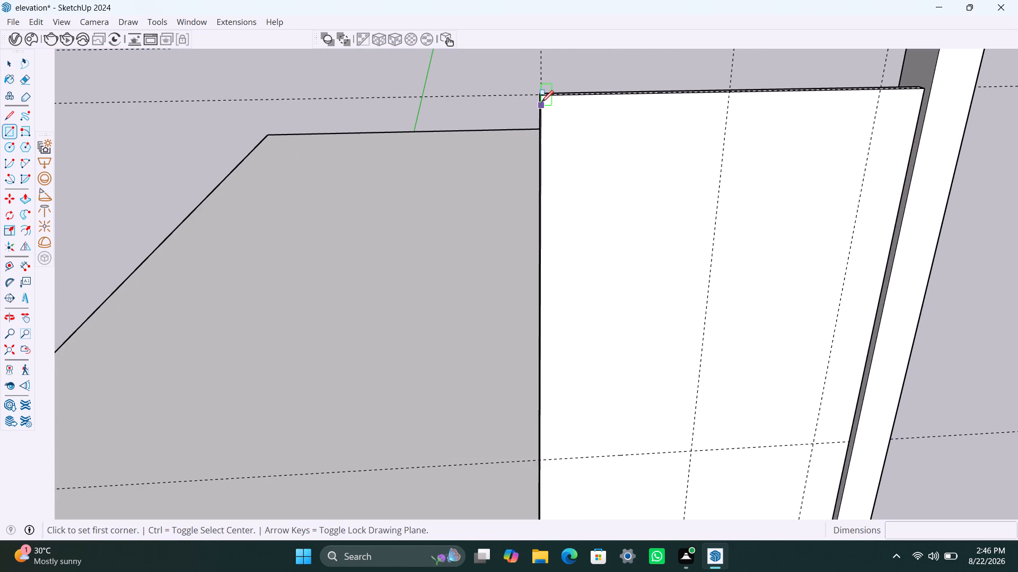
{"action": "left_click", "coordinate": [541, 101]}
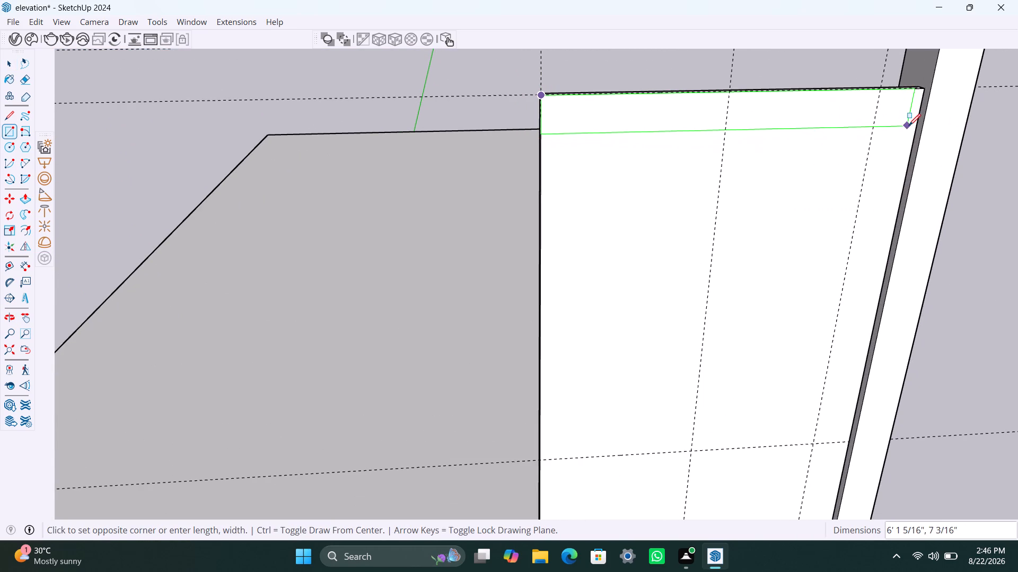
{"action": "left_click", "coordinate": [914, 128]}
Make the strip rectangle at the panel's top, with its bounding edges, into a group.
{"action": "key", "text": "space"}
{"action": "double_click", "coordinate": [813, 117]}
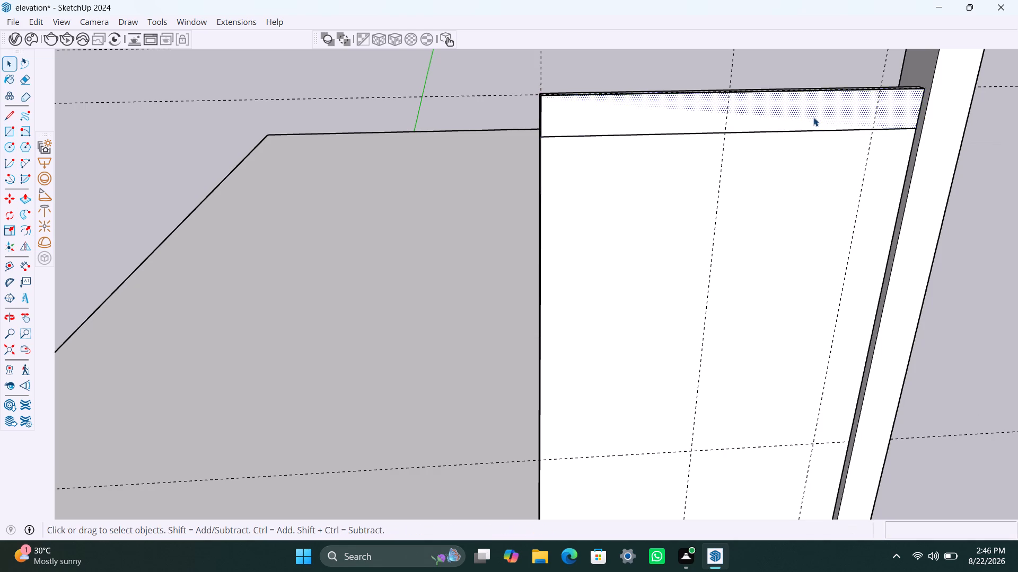
{"action": "right_click", "coordinate": [813, 117]}
{"action": "left_click", "coordinate": [879, 238]}
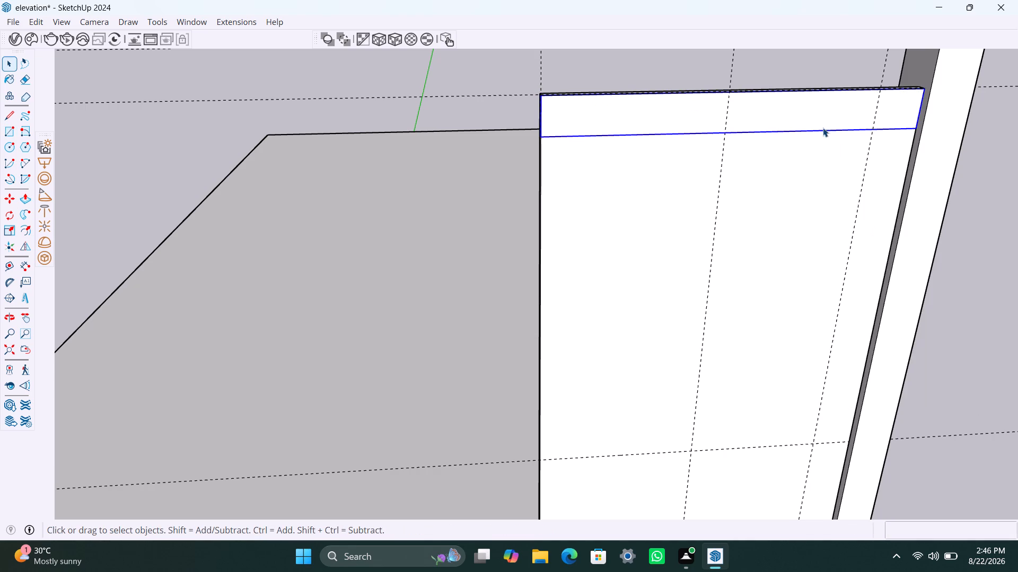
Extrude the top strip group's face forward to align with the tall pier's front face.
{"action": "triple_click", "coordinate": [821, 117]}
{"action": "key", "text": "p"}
{"action": "left_click", "coordinate": [821, 117]}
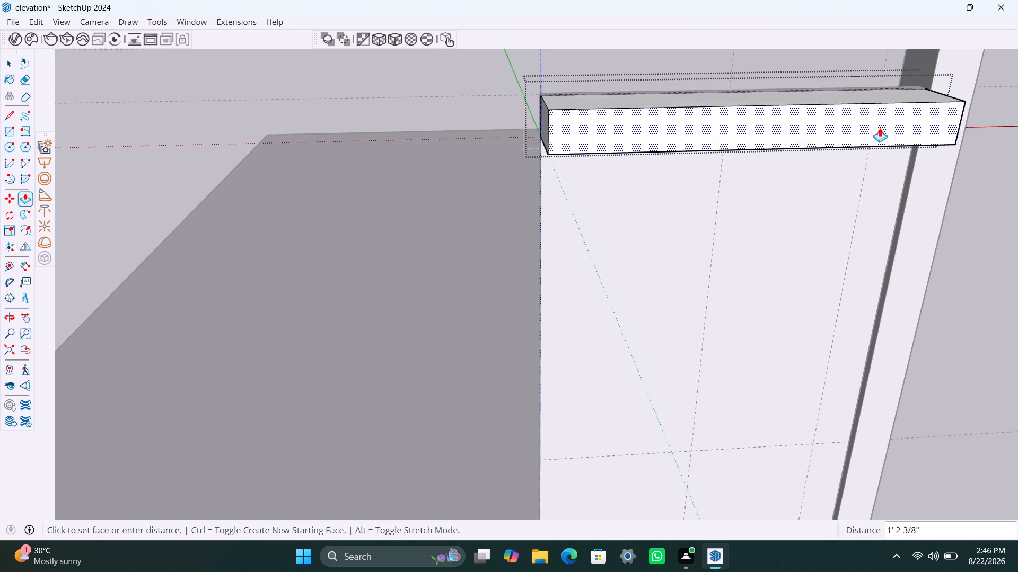
{"action": "left_click", "coordinate": [937, 68]}
{"action": "key", "text": "space"}
{"action": "left_click", "coordinate": [978, 252]}
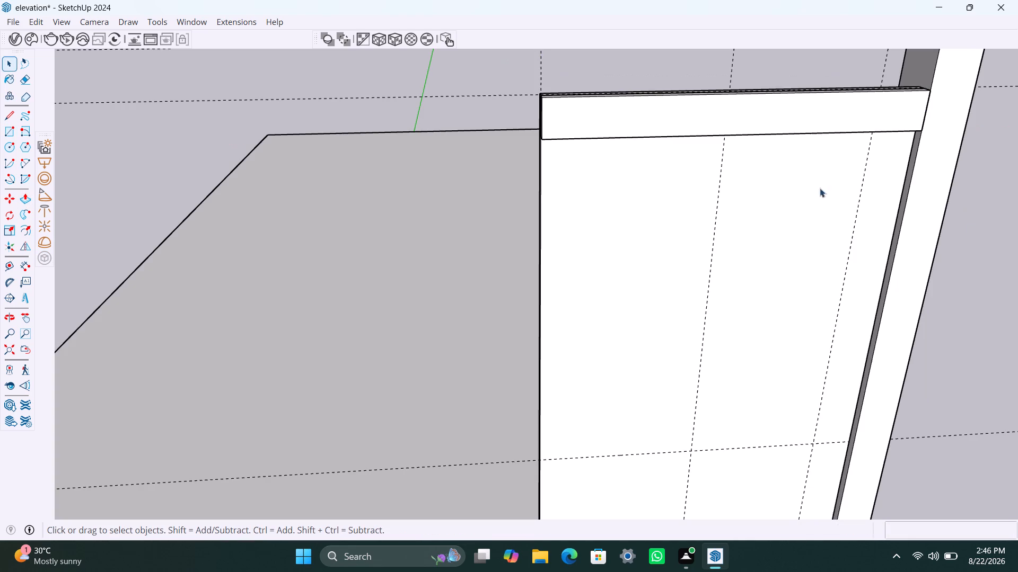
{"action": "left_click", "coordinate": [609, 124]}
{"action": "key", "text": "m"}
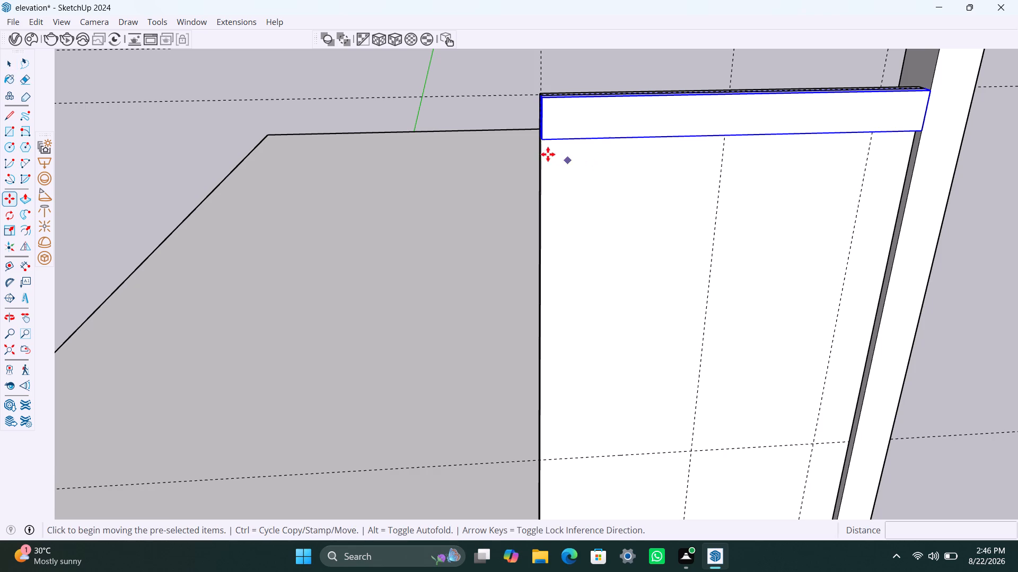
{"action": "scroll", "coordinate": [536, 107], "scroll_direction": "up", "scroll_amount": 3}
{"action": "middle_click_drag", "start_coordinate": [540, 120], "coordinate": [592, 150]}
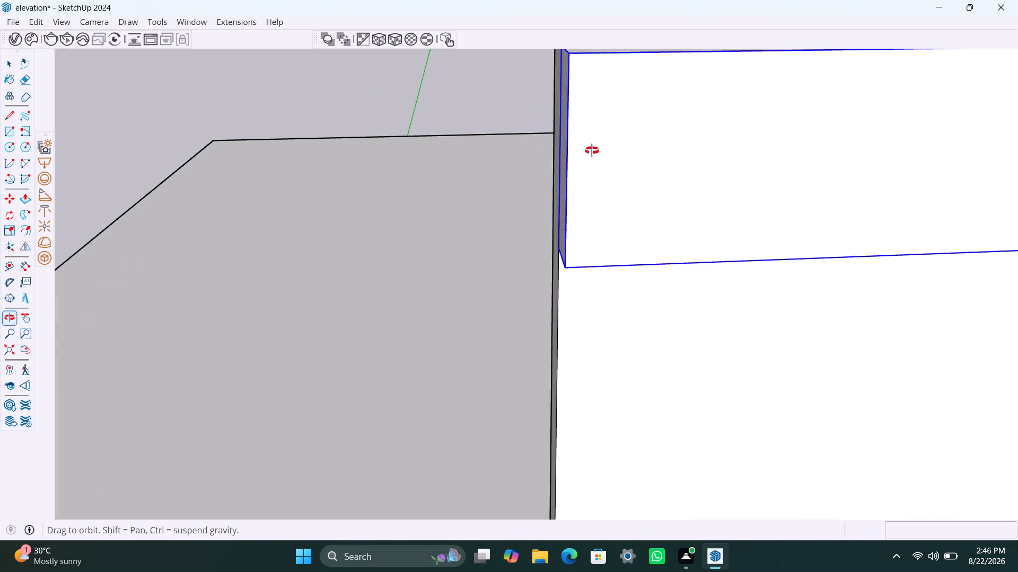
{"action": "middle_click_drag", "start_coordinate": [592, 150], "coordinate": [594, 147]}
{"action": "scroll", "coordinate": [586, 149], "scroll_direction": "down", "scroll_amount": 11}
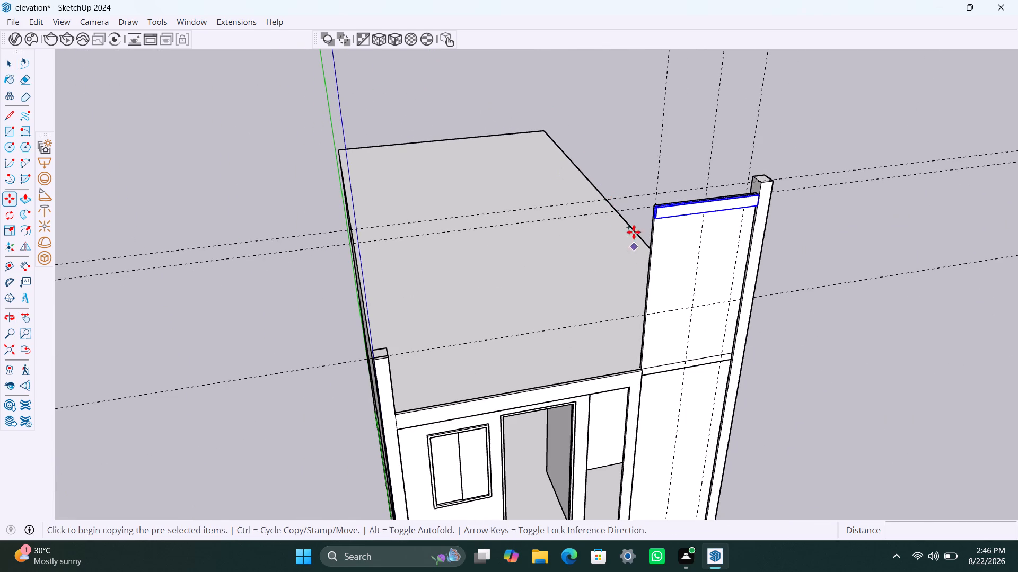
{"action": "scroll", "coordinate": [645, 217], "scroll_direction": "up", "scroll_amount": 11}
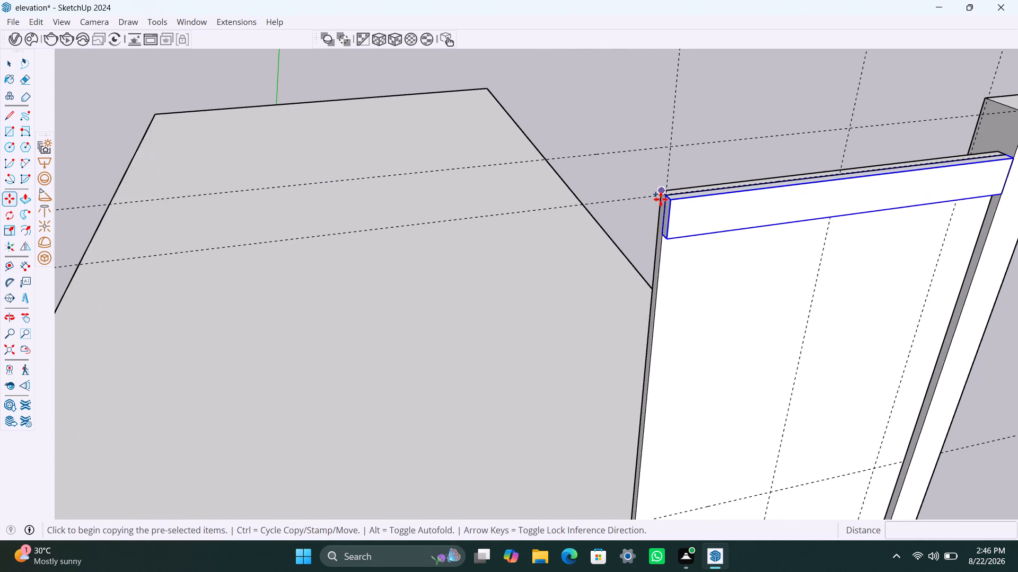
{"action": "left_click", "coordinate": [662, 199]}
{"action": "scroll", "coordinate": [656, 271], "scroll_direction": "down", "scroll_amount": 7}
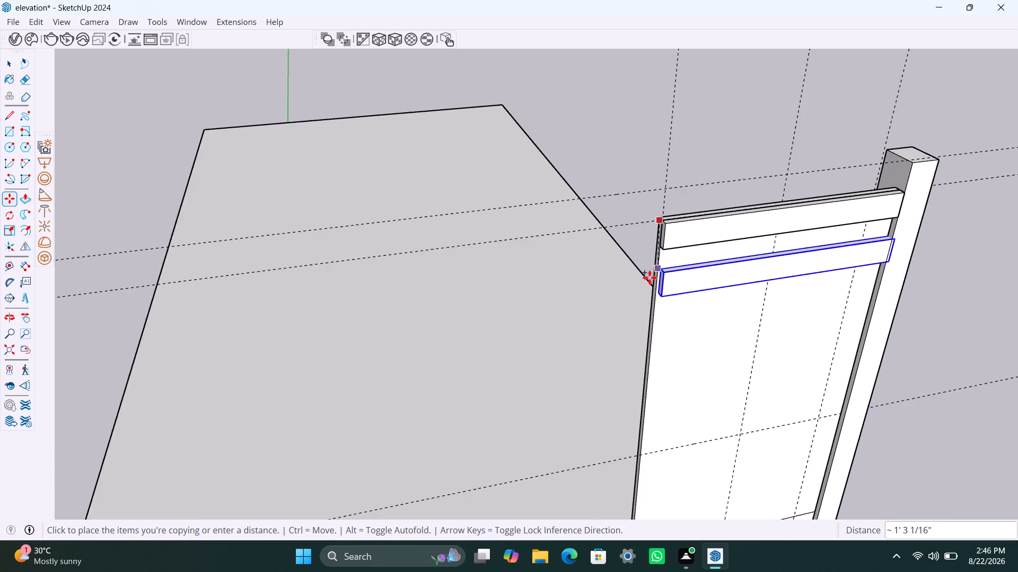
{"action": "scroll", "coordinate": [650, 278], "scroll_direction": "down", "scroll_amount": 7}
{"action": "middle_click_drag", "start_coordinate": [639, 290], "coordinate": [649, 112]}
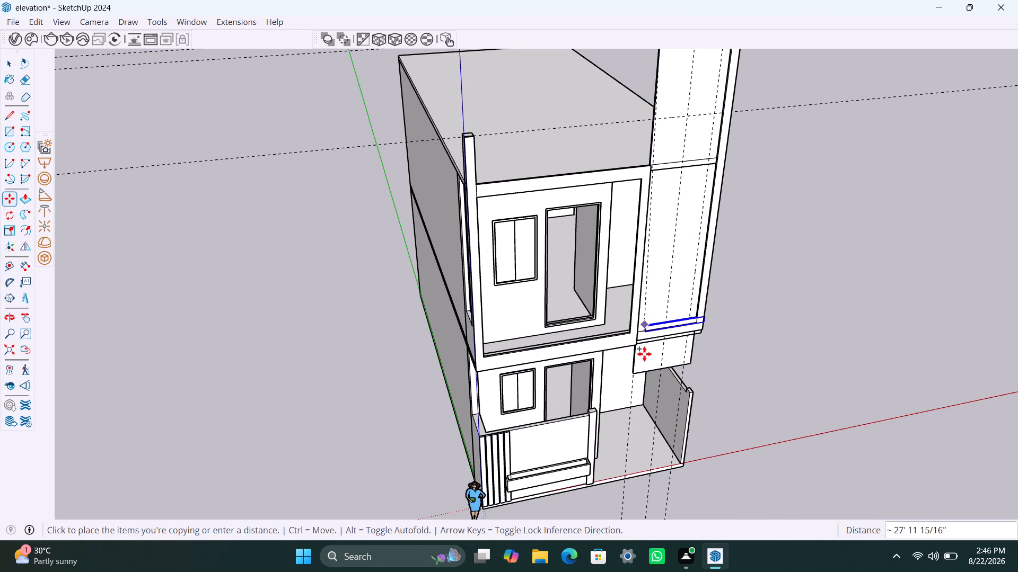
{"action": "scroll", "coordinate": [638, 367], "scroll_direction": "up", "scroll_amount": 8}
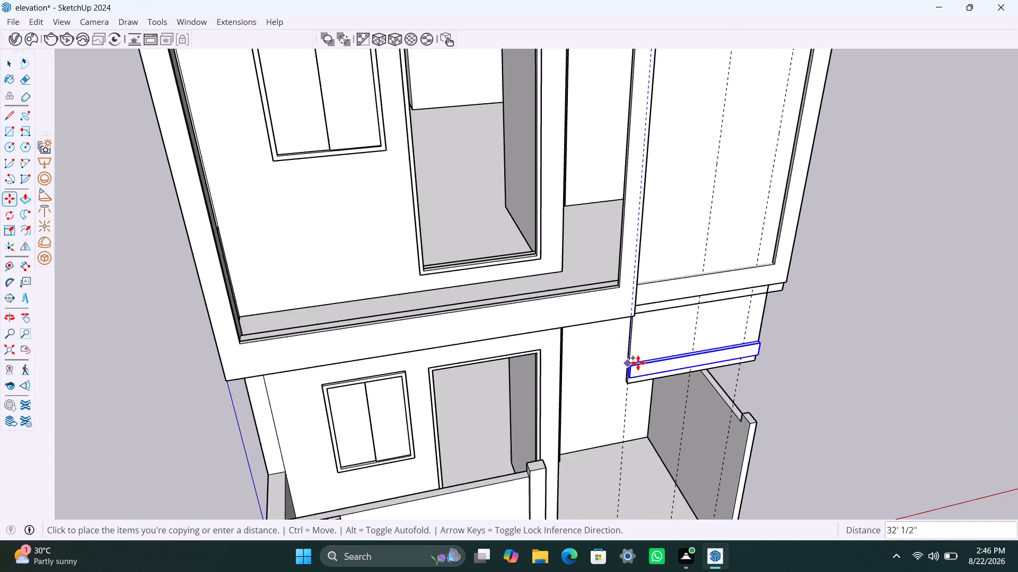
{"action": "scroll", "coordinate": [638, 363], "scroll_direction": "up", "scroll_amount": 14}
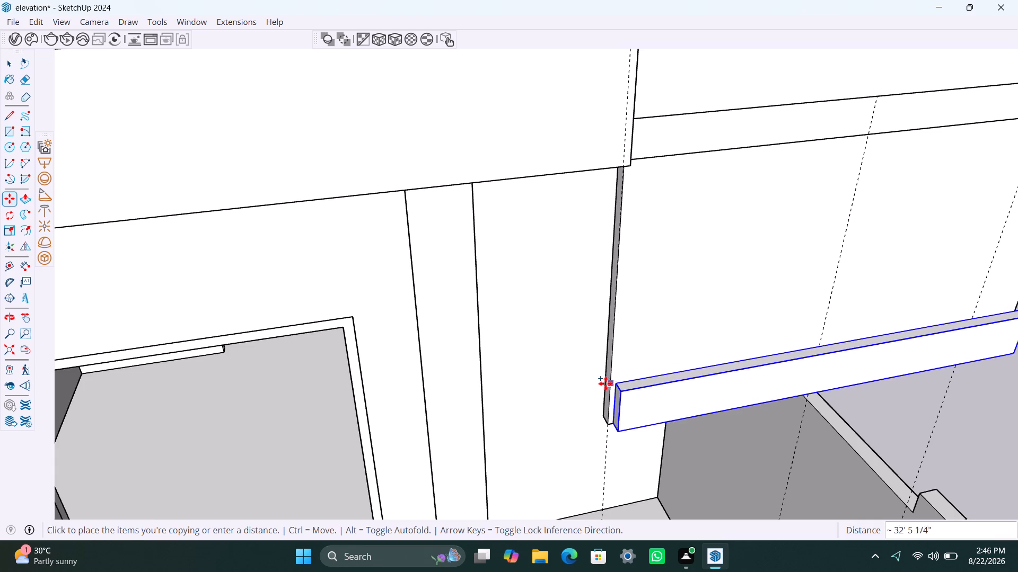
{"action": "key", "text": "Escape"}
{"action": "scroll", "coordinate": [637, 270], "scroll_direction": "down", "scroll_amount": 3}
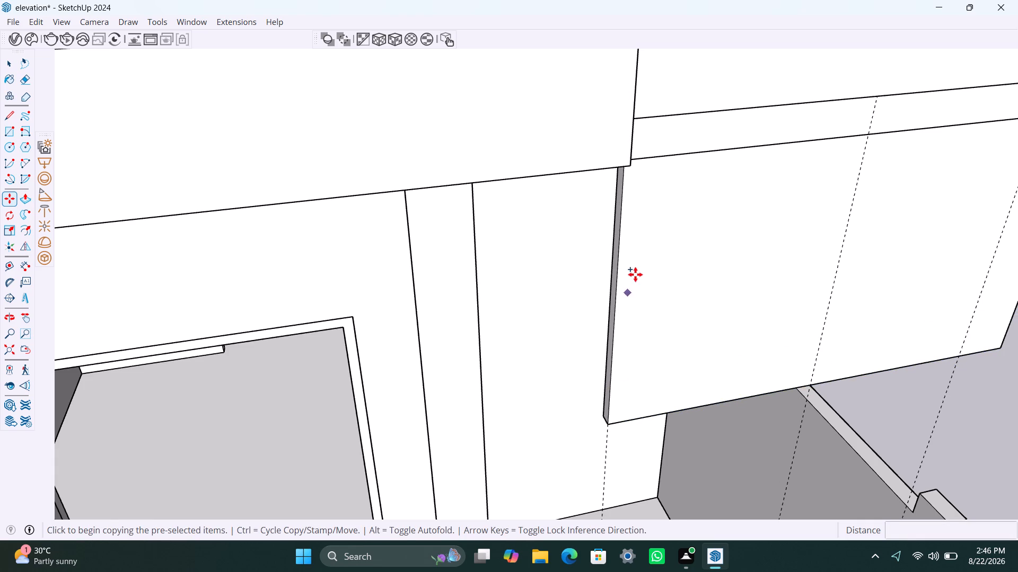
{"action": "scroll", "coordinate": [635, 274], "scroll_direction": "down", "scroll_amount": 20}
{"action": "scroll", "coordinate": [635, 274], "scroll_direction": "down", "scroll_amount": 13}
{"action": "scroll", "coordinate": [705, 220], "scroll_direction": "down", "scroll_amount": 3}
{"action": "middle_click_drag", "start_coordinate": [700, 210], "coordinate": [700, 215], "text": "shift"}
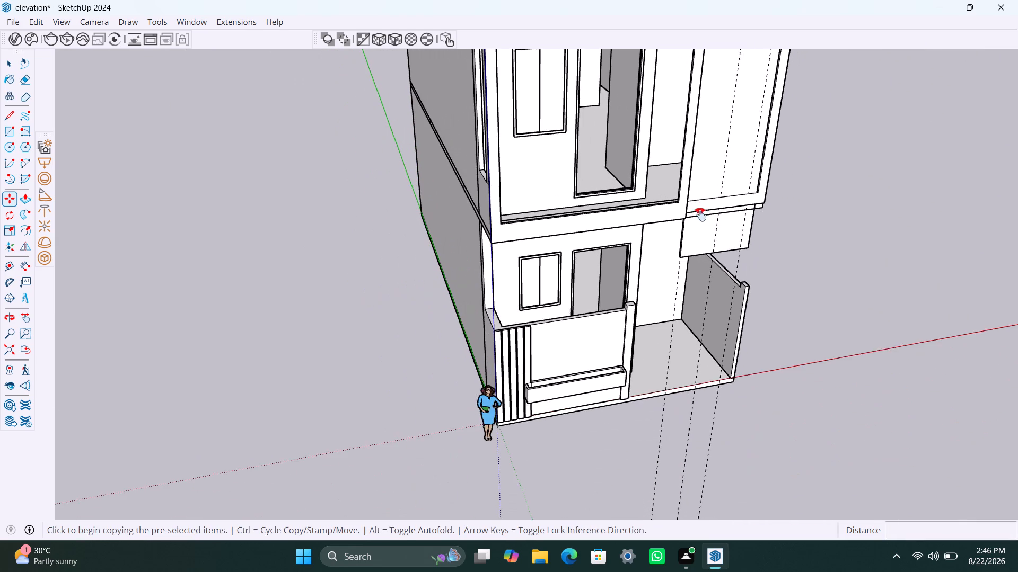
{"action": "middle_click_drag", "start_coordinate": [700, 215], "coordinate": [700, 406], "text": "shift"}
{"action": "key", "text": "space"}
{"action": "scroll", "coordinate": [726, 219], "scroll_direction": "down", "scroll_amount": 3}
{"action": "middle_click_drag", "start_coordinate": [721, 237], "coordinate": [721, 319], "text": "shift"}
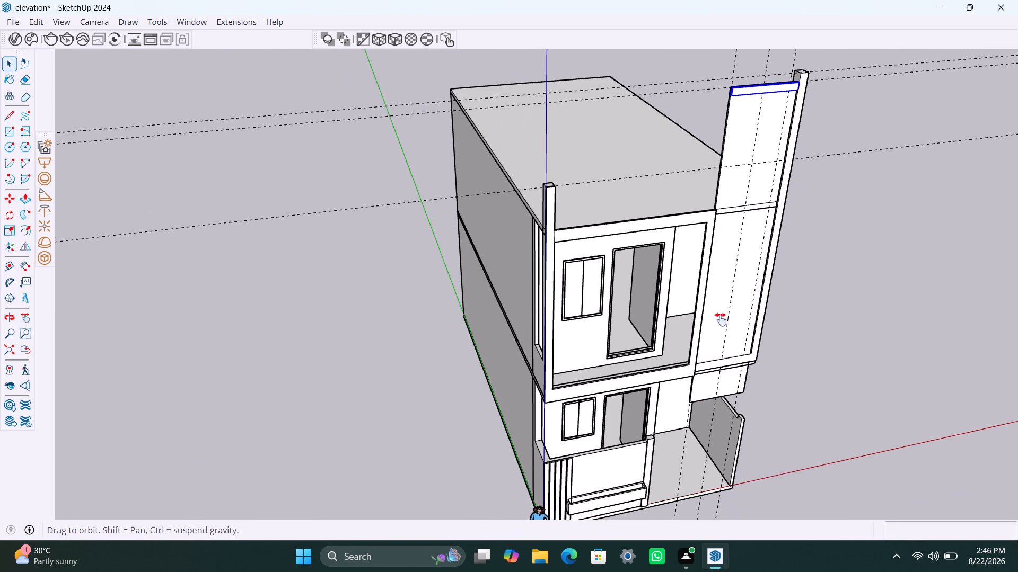
Copy the top strip straight down about 32' 5" so it sits flush with the tall panel's bottom edge.
{"action": "middle_click_drag", "start_coordinate": [721, 319], "coordinate": [717, 360], "text": "shift"}
{"action": "scroll", "coordinate": [719, 223], "scroll_direction": "up", "scroll_amount": 15}
{"action": "scroll", "coordinate": [745, 293], "scroll_direction": "down", "scroll_amount": 6}
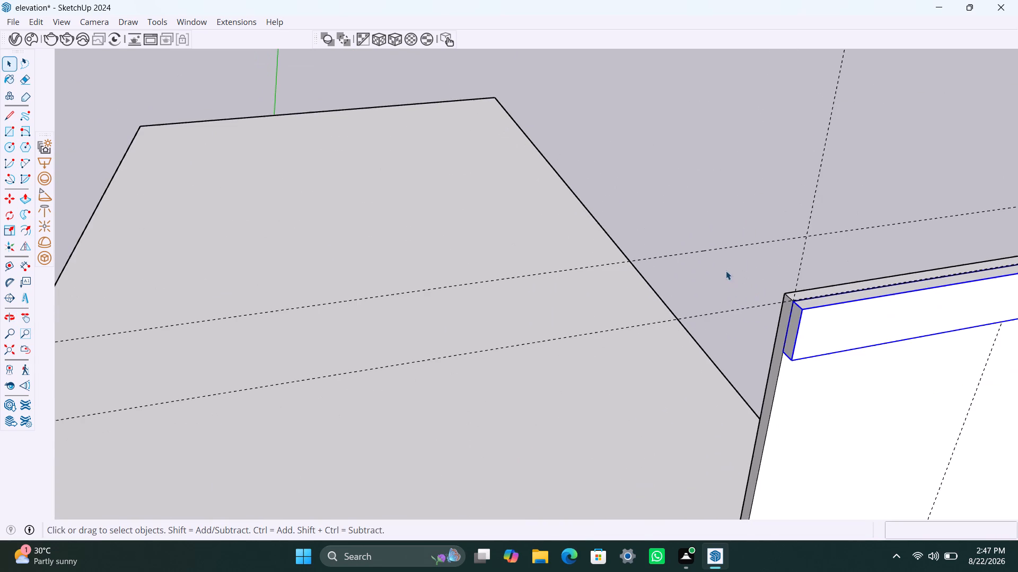
{"action": "key", "text": "m"}
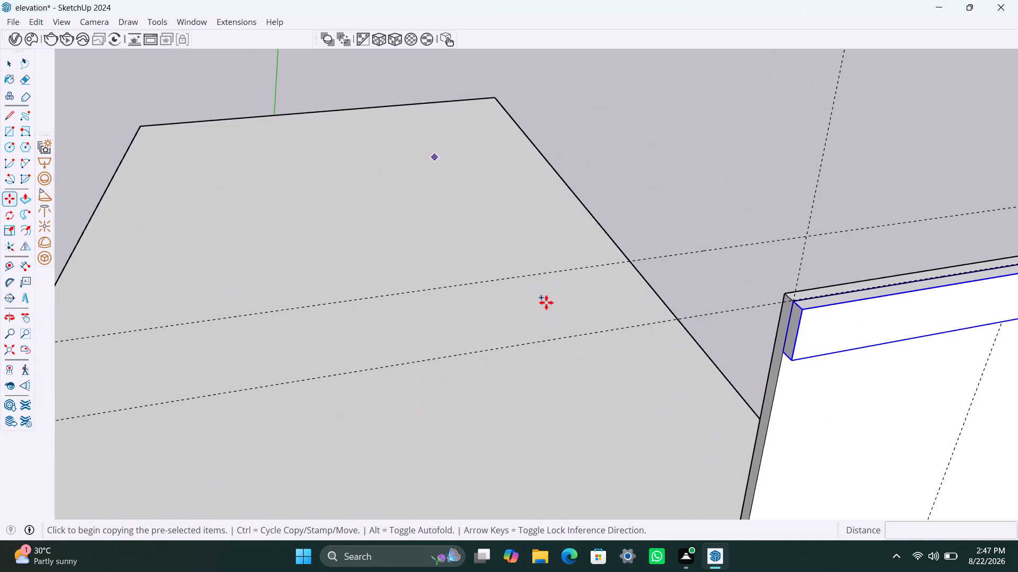
{"action": "left_click", "coordinate": [785, 351]}
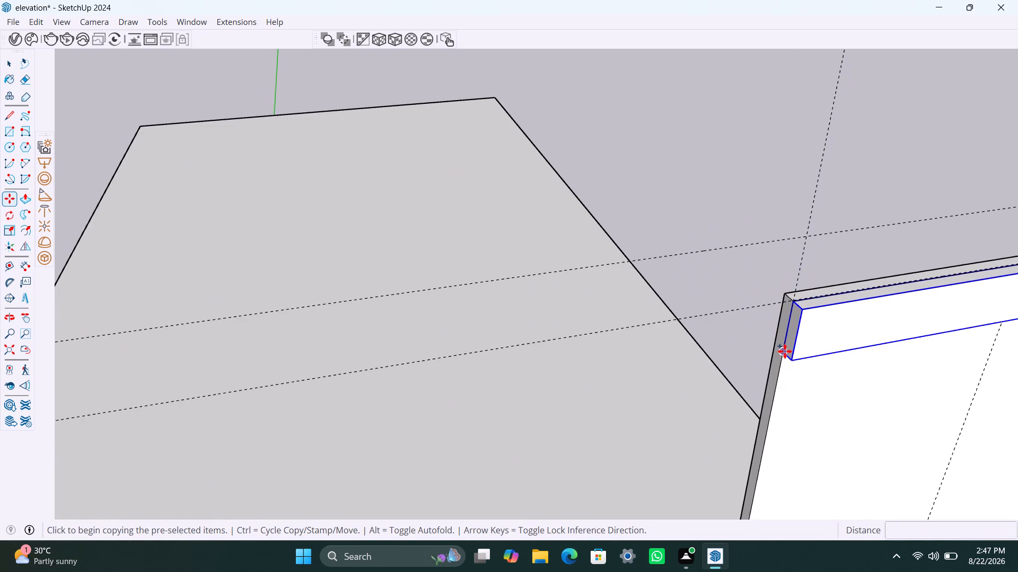
{"action": "scroll", "coordinate": [776, 417], "scroll_direction": "down", "scroll_amount": 15}
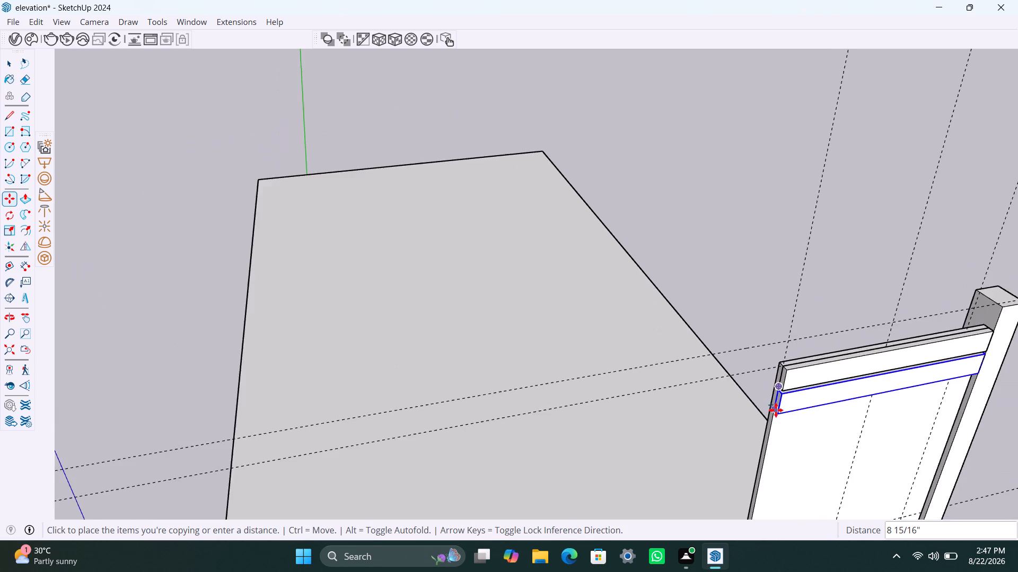
{"action": "scroll", "coordinate": [776, 410], "scroll_direction": "down", "scroll_amount": 19}
{"action": "middle_click_drag", "start_coordinate": [769, 446], "coordinate": [738, 143]}
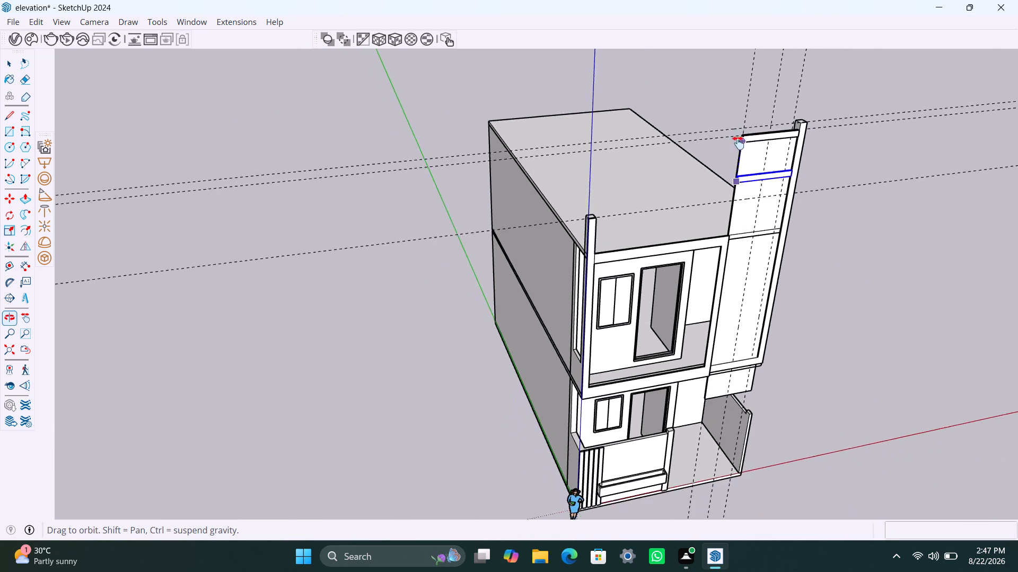
{"action": "middle_click_drag", "start_coordinate": [738, 143], "coordinate": [738, 106]}
{"action": "scroll", "coordinate": [709, 333], "scroll_direction": "up", "scroll_amount": 5}
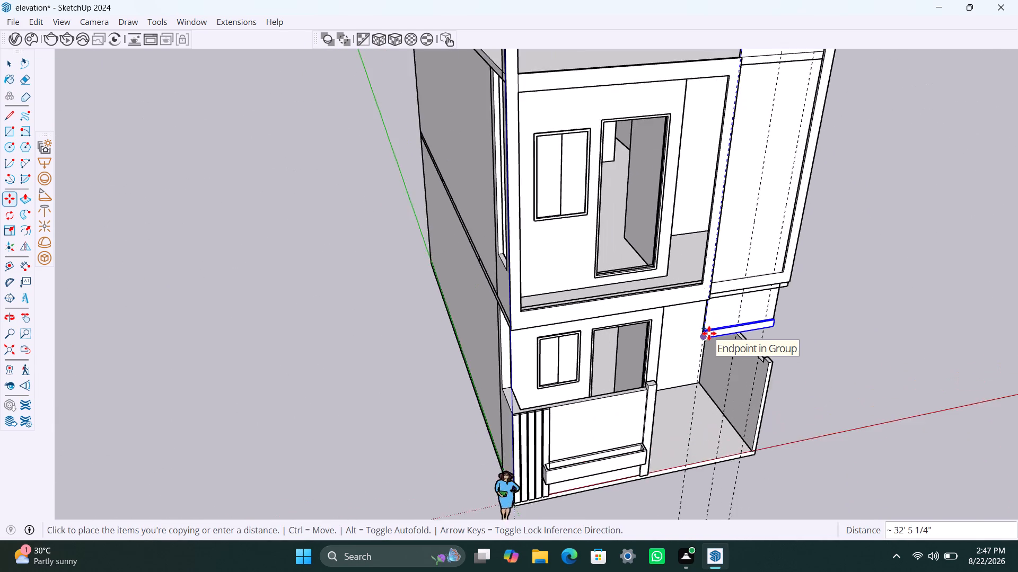
{"action": "scroll", "coordinate": [709, 333], "scroll_direction": "up", "scroll_amount": 12}
{"action": "left_click", "coordinate": [709, 334]}
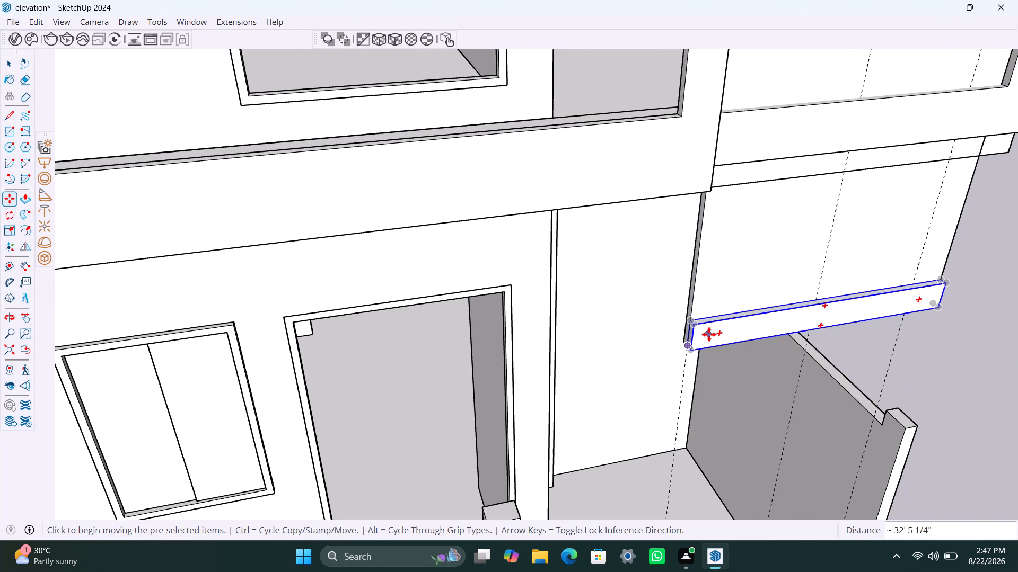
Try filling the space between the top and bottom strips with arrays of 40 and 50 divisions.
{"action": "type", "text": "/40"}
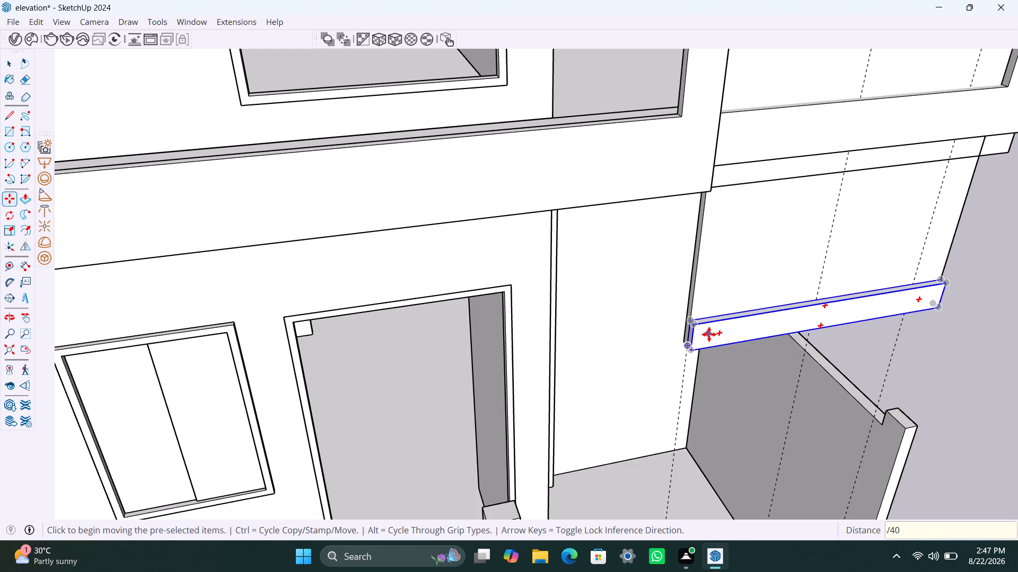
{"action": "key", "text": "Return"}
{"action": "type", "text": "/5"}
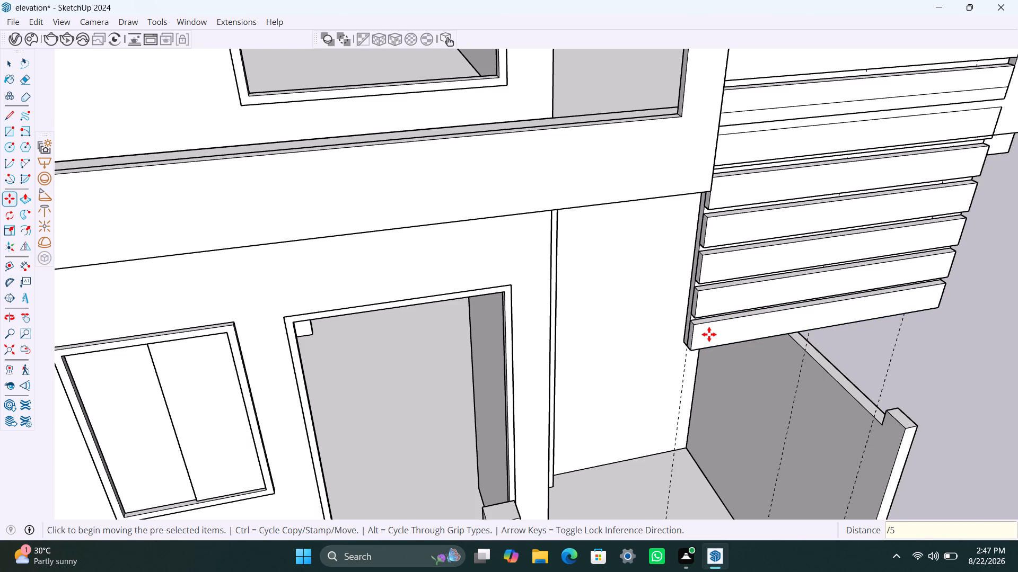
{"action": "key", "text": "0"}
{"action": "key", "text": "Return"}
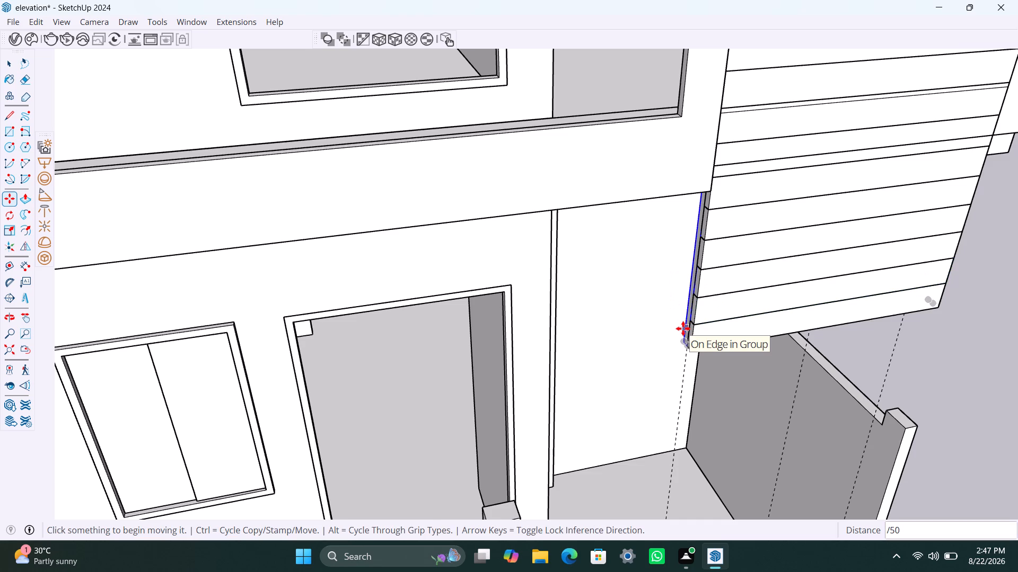
Set the strip array between the panel's top and bottom to 45 equal divisions.
{"action": "key", "text": "slash"}
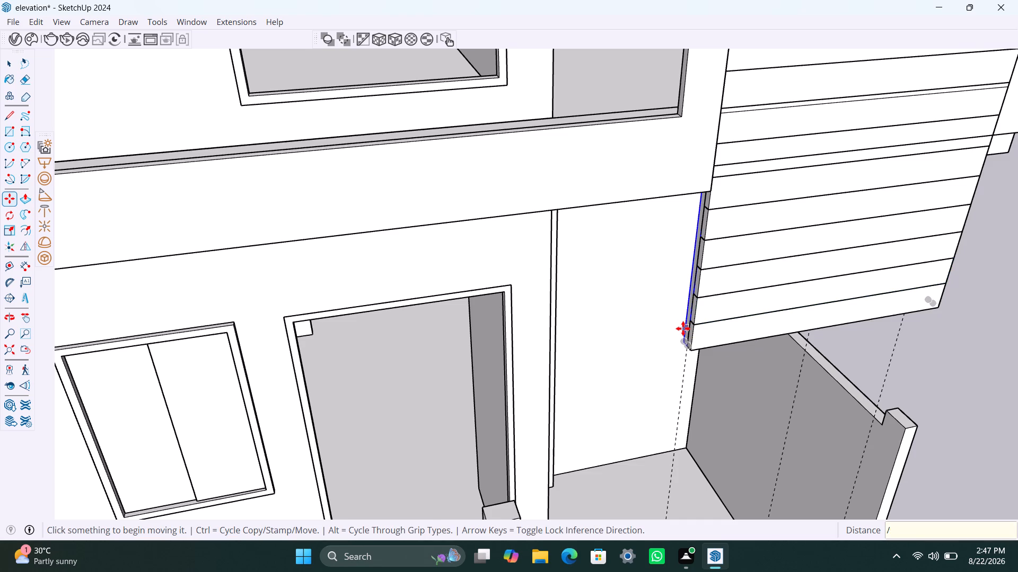
{"action": "key", "text": "5"}
{"action": "key", "text": "BackSpace"}
{"action": "type", "text": "45"}
{"action": "key", "text": "Return"}
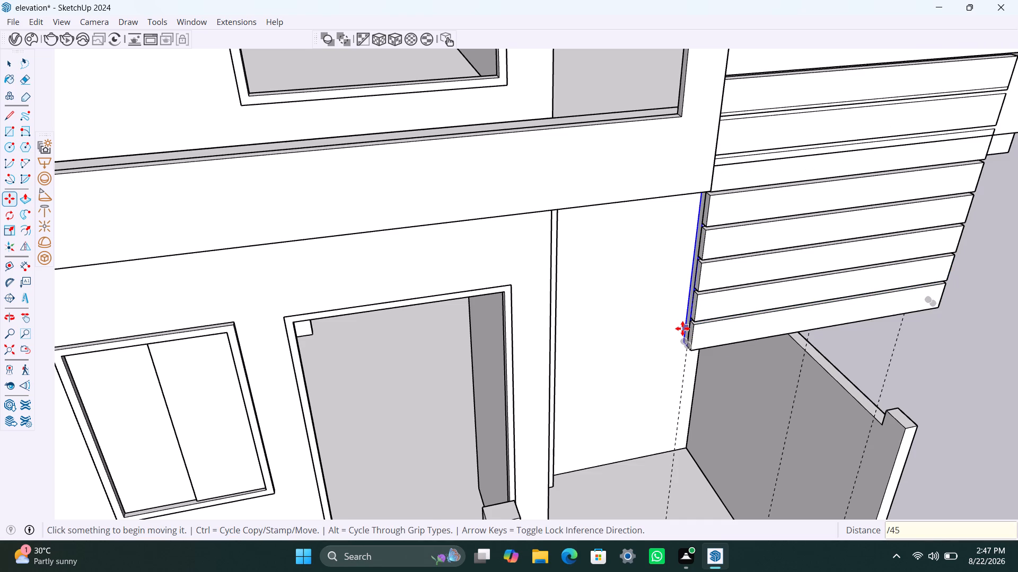
Examine the strip-clad panel against the whole front elevation and the side boundary wall's front post.
{"action": "scroll", "coordinate": [670, 298], "scroll_direction": "down", "scroll_amount": 6}
{"action": "scroll", "coordinate": [711, 270], "scroll_direction": "down", "scroll_amount": 7}
{"action": "middle_click_drag", "start_coordinate": [709, 272], "coordinate": [671, 251]}
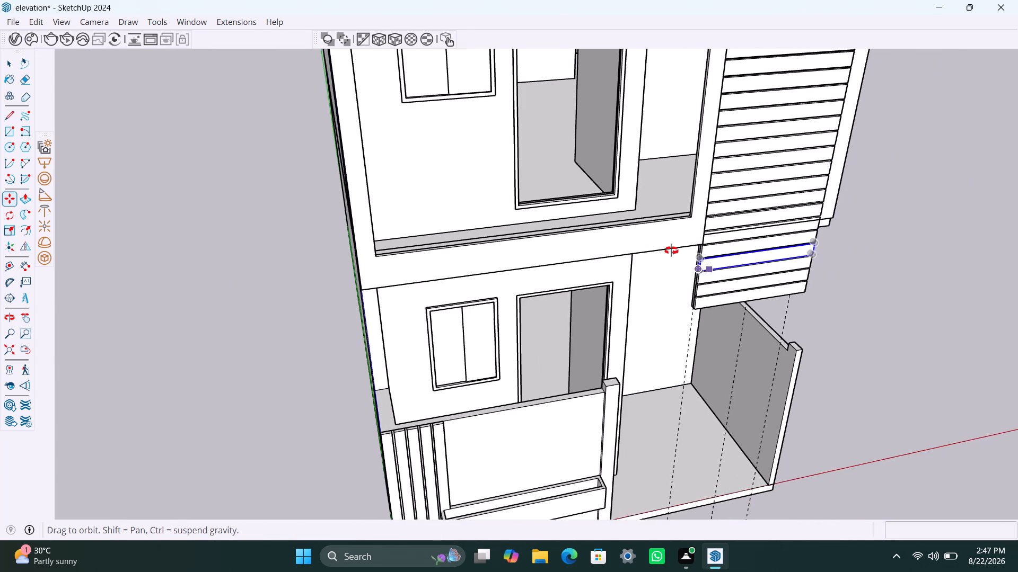
{"action": "middle_click_drag", "start_coordinate": [671, 251], "coordinate": [574, 151]}
{"action": "scroll", "coordinate": [670, 192], "scroll_direction": "down", "scroll_amount": 4}
{"action": "scroll", "coordinate": [685, 233], "scroll_direction": "down", "scroll_amount": 6}
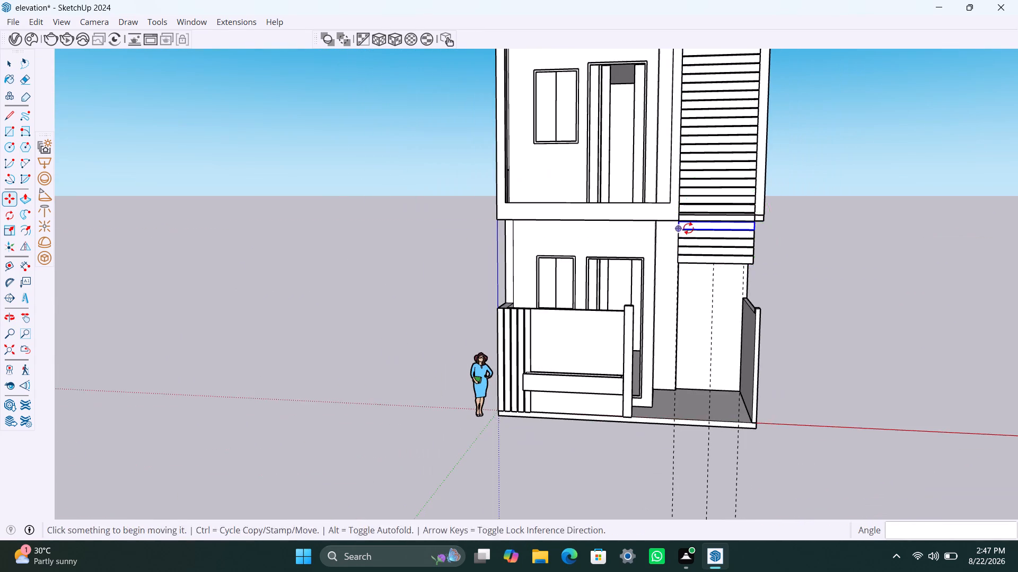
{"action": "scroll", "coordinate": [692, 219], "scroll_direction": "down", "scroll_amount": 10}
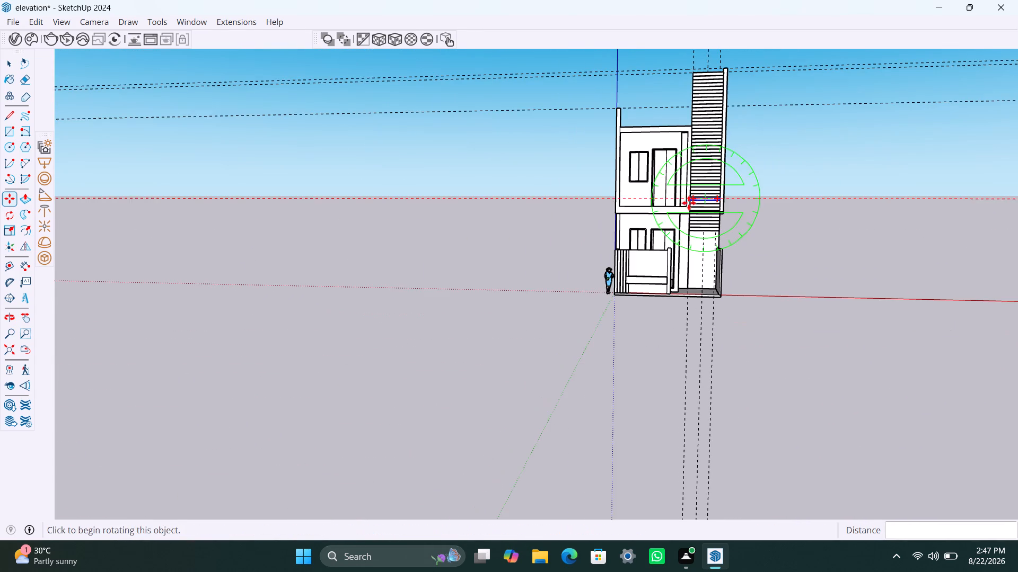
{"action": "middle_click_drag", "start_coordinate": [689, 203], "coordinate": [715, 209]}
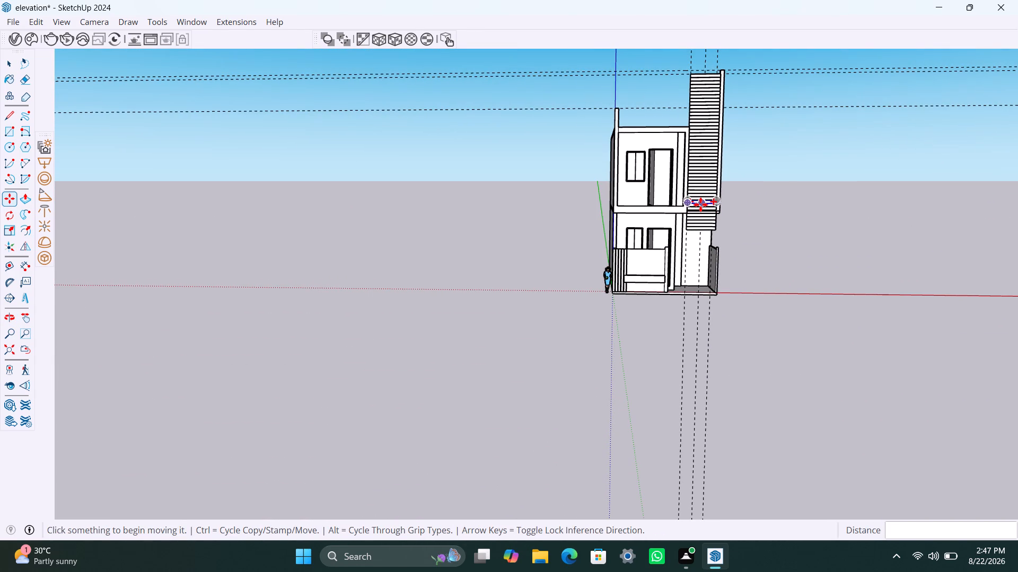
{"action": "key", "text": "space"}
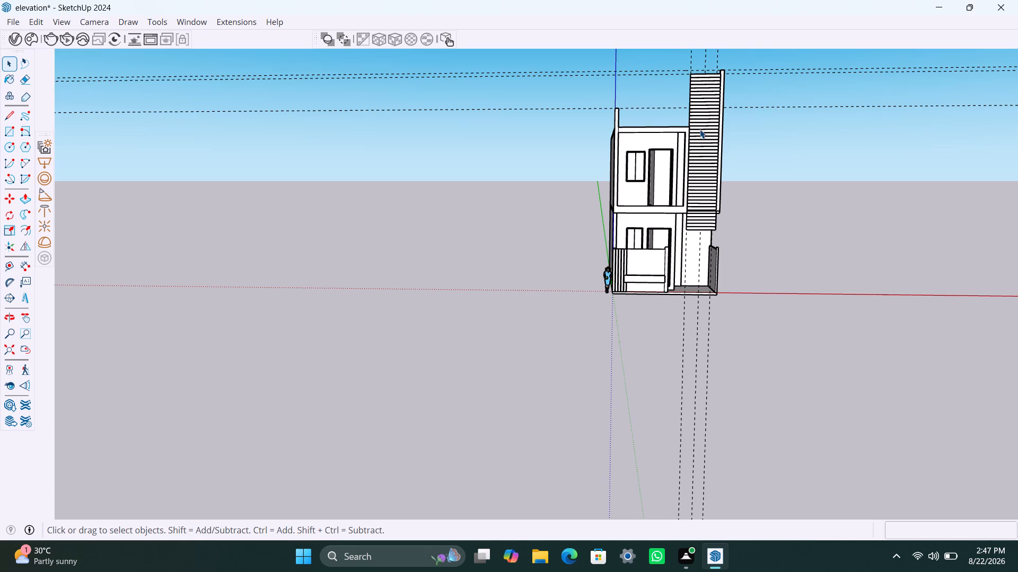
{"action": "middle_click_drag", "start_coordinate": [700, 129], "coordinate": [660, 183]}
{"action": "scroll", "coordinate": [659, 186], "scroll_direction": "up", "scroll_amount": 2}
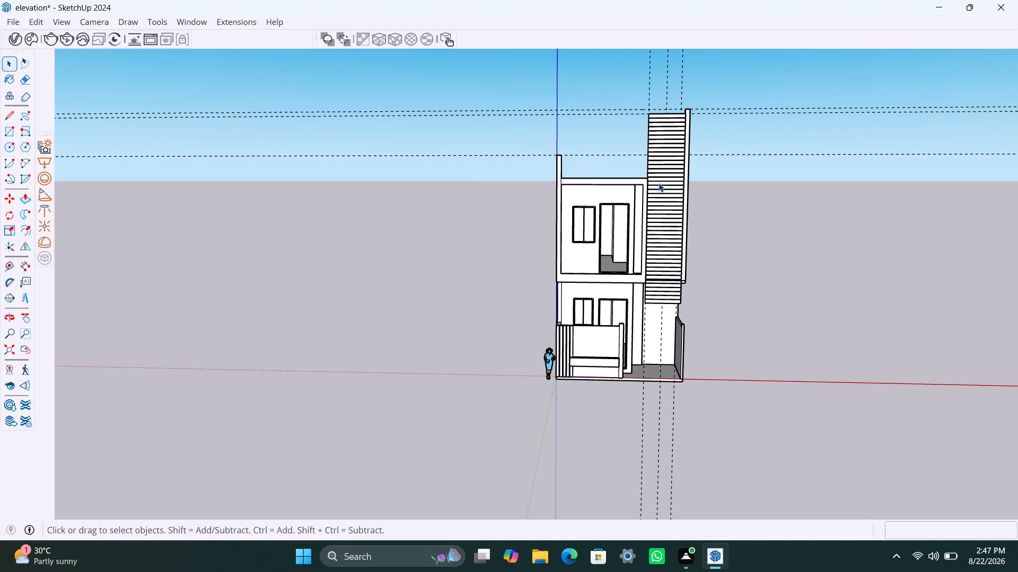
{"action": "middle_click_drag", "start_coordinate": [660, 185], "coordinate": [657, 192]}
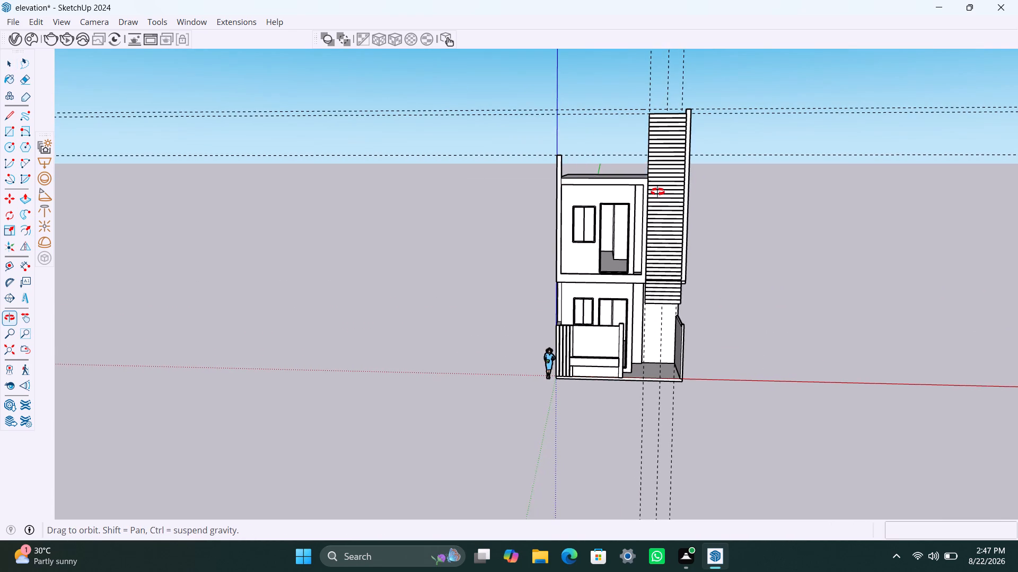
{"action": "middle_click_drag", "start_coordinate": [657, 192], "coordinate": [655, 192]}
{"action": "scroll", "coordinate": [684, 319], "scroll_direction": "up", "scroll_amount": 2}
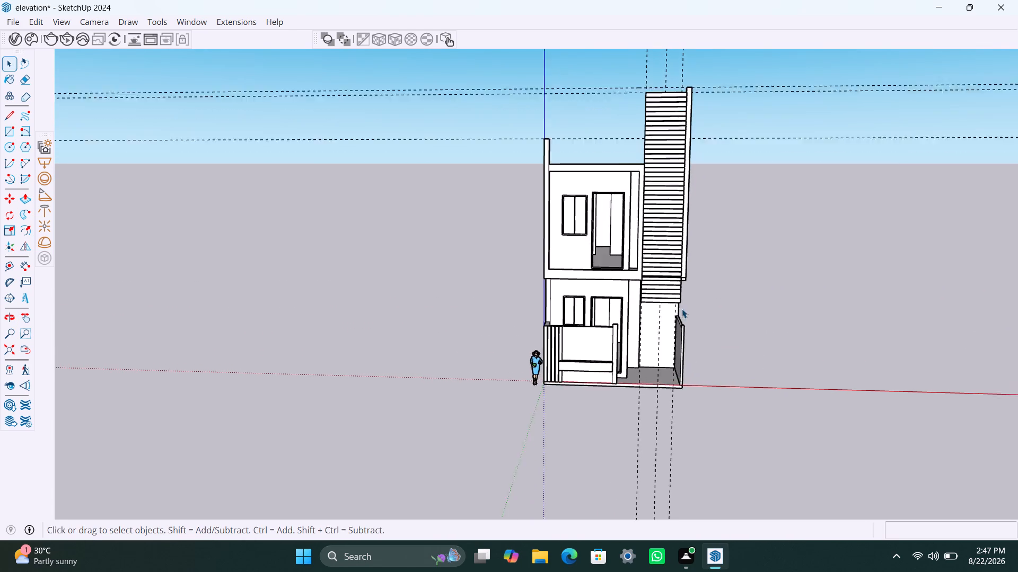
{"action": "scroll", "coordinate": [682, 309], "scroll_direction": "up", "scroll_amount": 1}
{"action": "middle_click_drag", "start_coordinate": [681, 315], "coordinate": [651, 328]}
{"action": "scroll", "coordinate": [667, 342], "scroll_direction": "up", "scroll_amount": 4}
{"action": "middle_click_drag", "start_coordinate": [694, 325], "coordinate": [693, 329]}
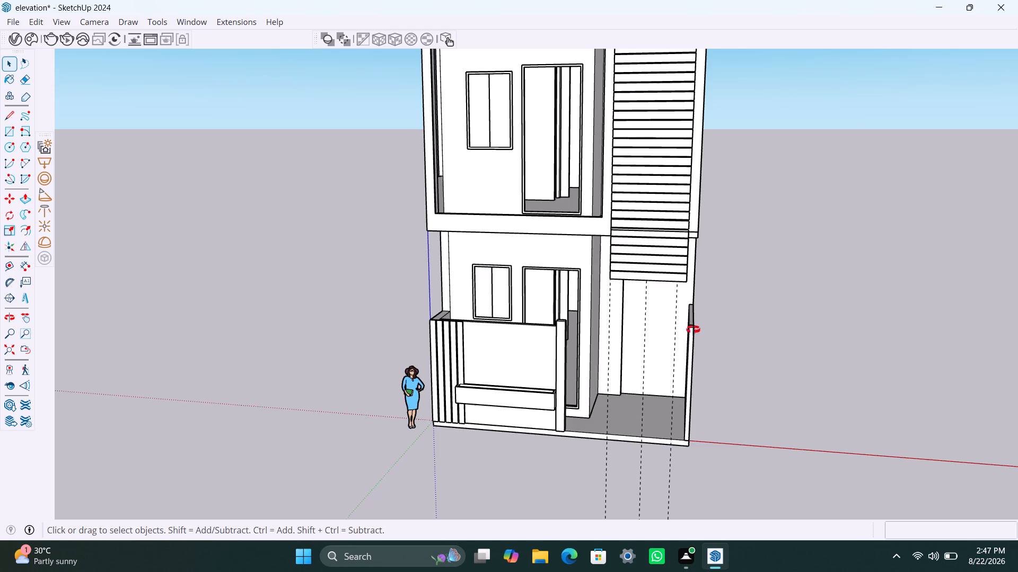
{"action": "middle_click_drag", "start_coordinate": [693, 329], "coordinate": [691, 355]}
{"action": "scroll", "coordinate": [690, 333], "scroll_direction": "up", "scroll_amount": 11}
{"action": "middle_click_drag", "start_coordinate": [683, 361], "coordinate": [688, 363]}
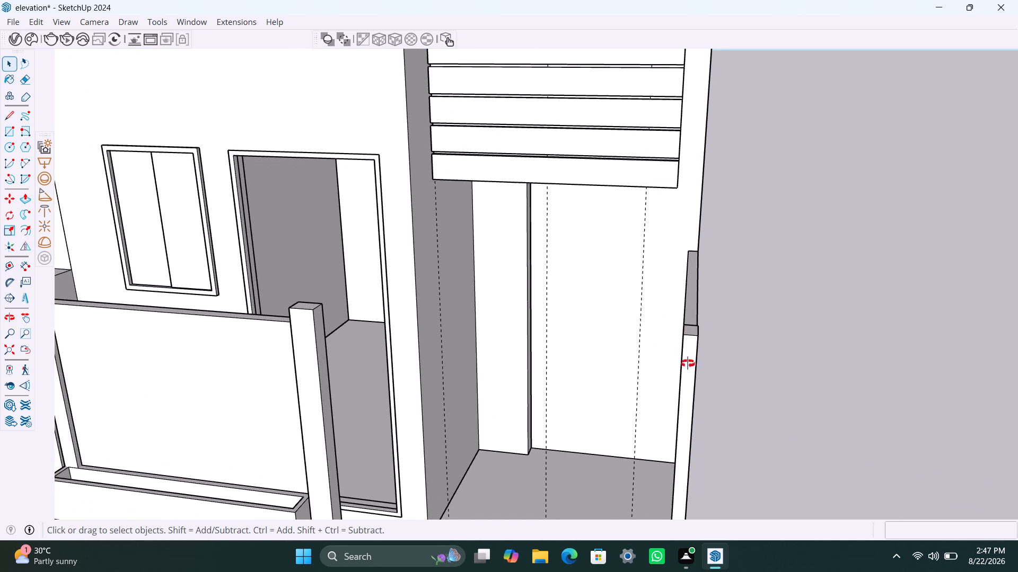
{"action": "middle_click_drag", "start_coordinate": [688, 363], "coordinate": [801, 360]}
{"action": "scroll", "coordinate": [721, 329], "scroll_direction": "up", "scroll_amount": 3}
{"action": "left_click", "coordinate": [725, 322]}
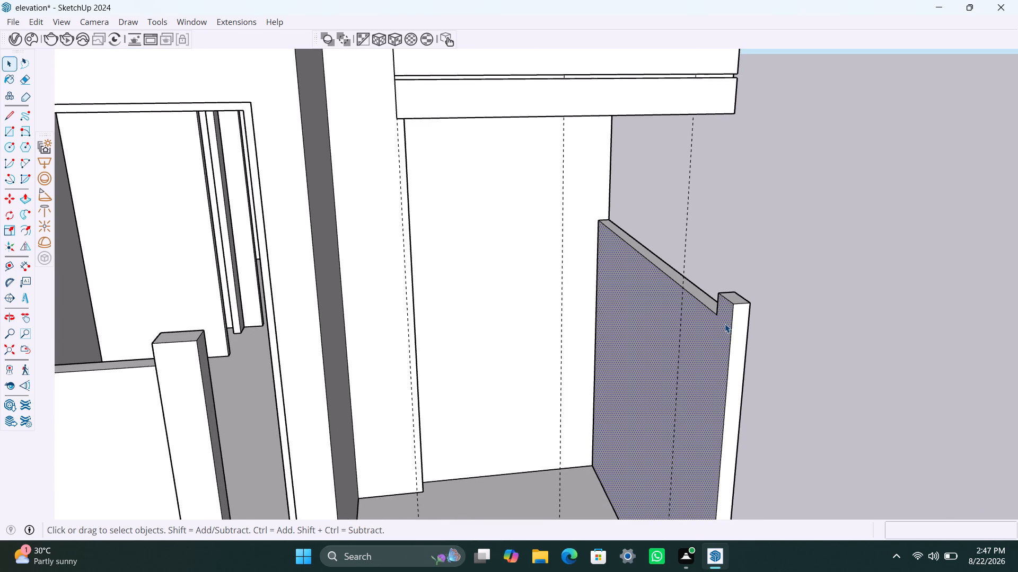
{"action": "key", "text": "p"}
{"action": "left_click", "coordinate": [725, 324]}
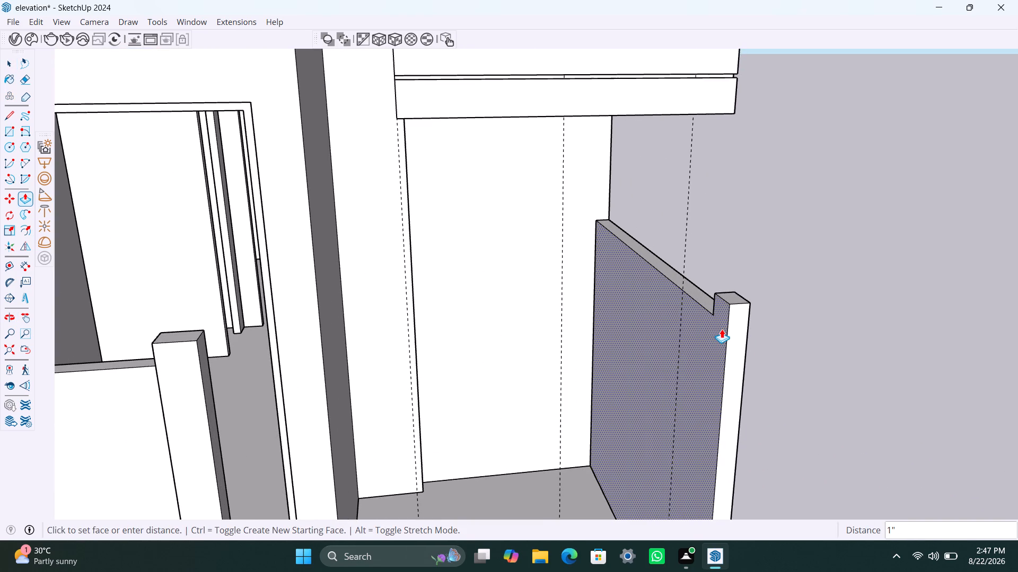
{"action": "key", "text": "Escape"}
Copy the inner front vertical edge of the side boundary wall's post back to the post's rear corner, splitting the wall's inner face.
{"action": "key", "text": "space"}
{"action": "left_click", "coordinate": [731, 339]}
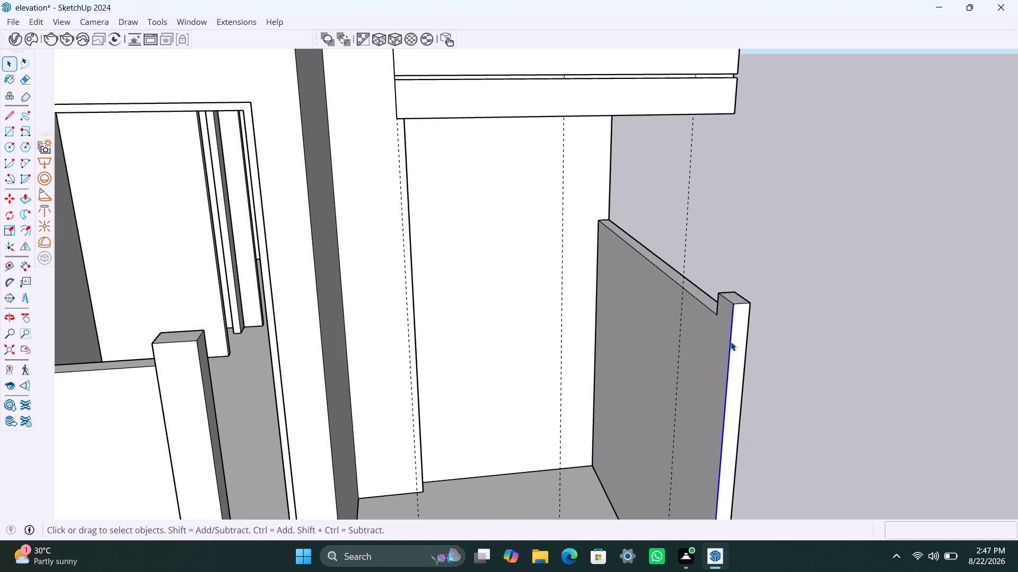
{"action": "key", "text": "m"}
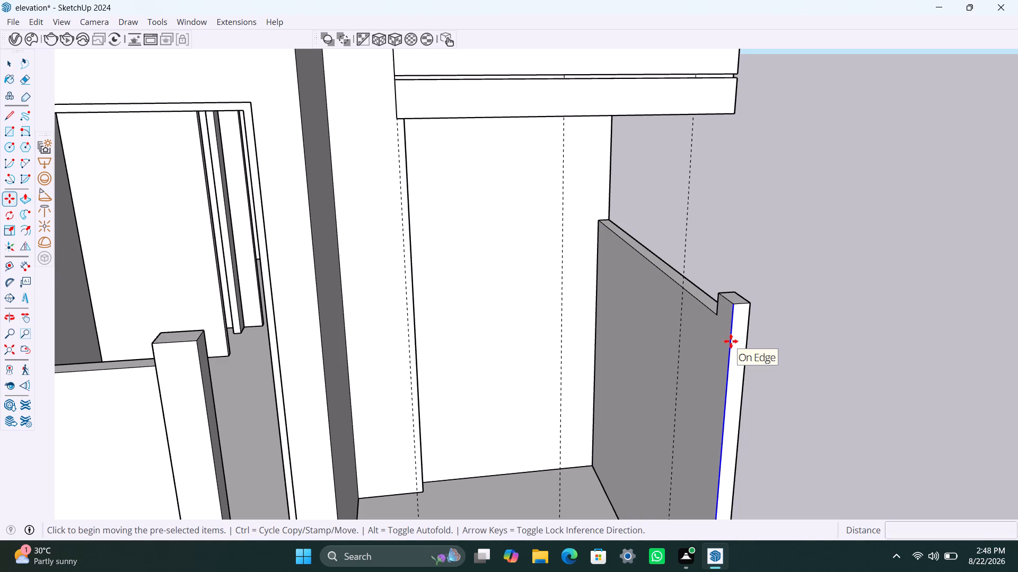
{"action": "left_click", "coordinate": [731, 307]}
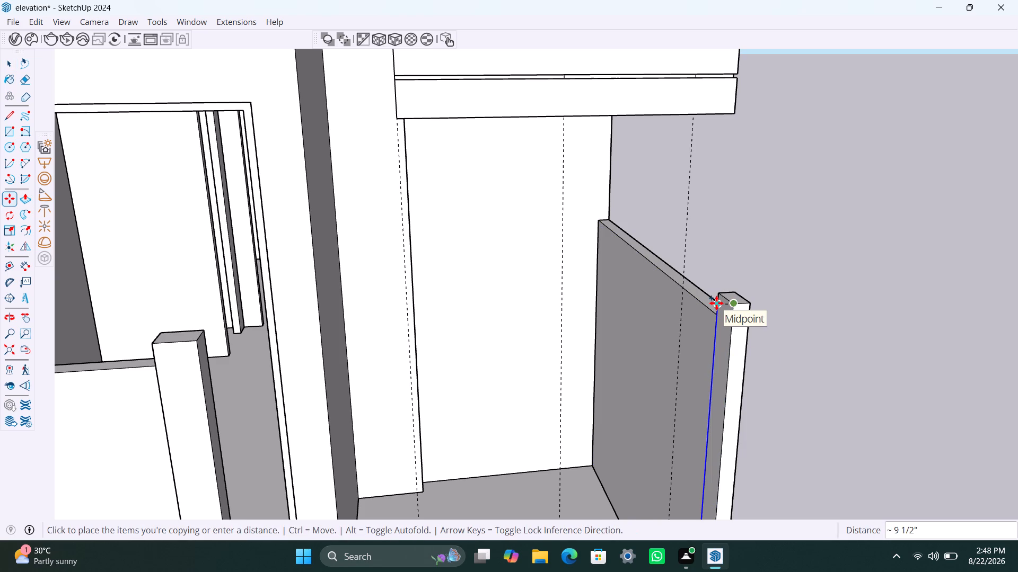
{"action": "left_click", "coordinate": [716, 297]}
{"action": "key", "text": "space"}
Extrude the inner face of the side boundary wall's front post 4.5" toward the open bay.
{"action": "left_click", "coordinate": [724, 321]}
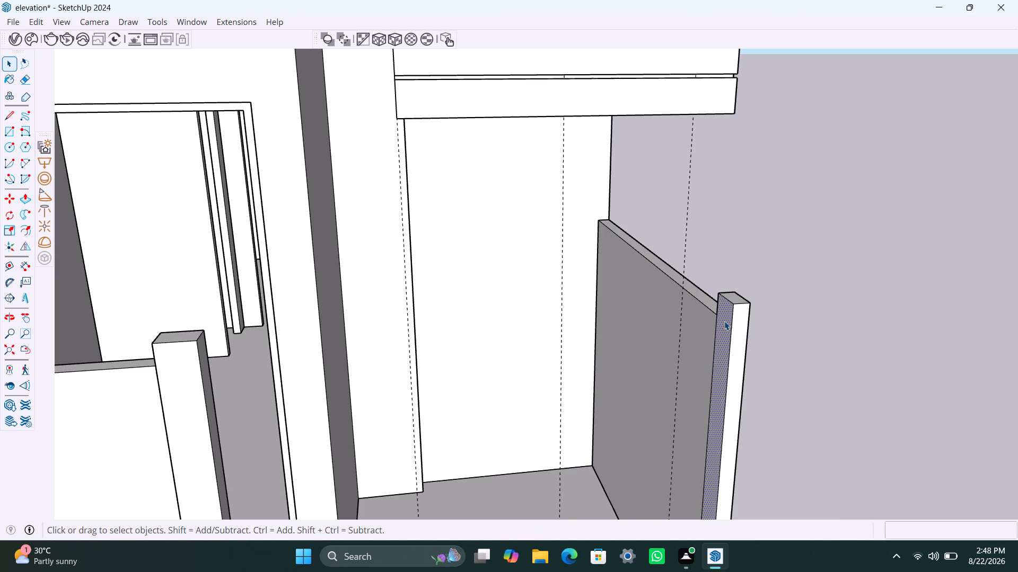
{"action": "key", "text": "p"}
{"action": "left_click", "coordinate": [724, 321]}
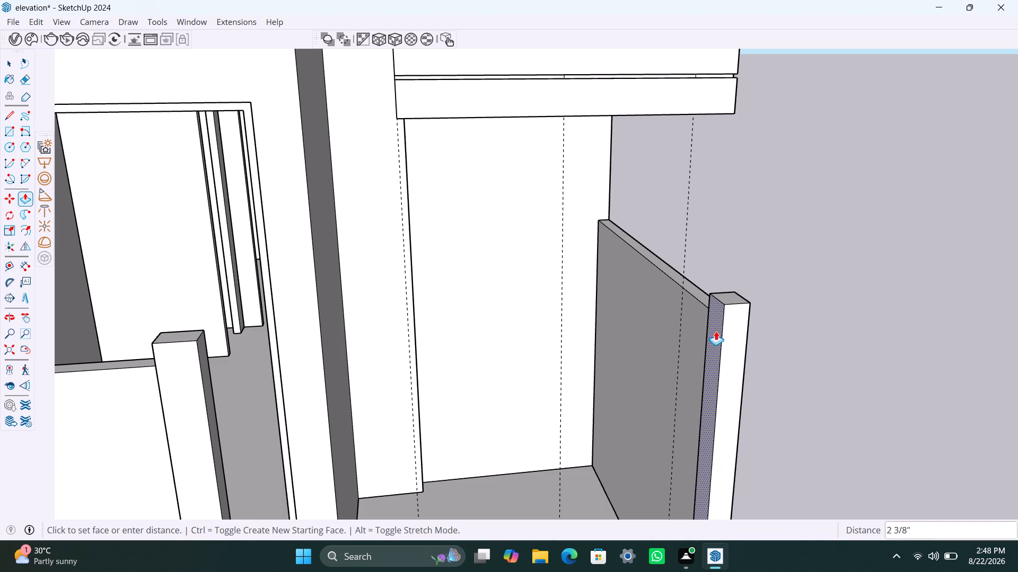
{"action": "type", "text": "4.5\""}
{"action": "key", "text": "Return"}
{"action": "key", "text": "space"}
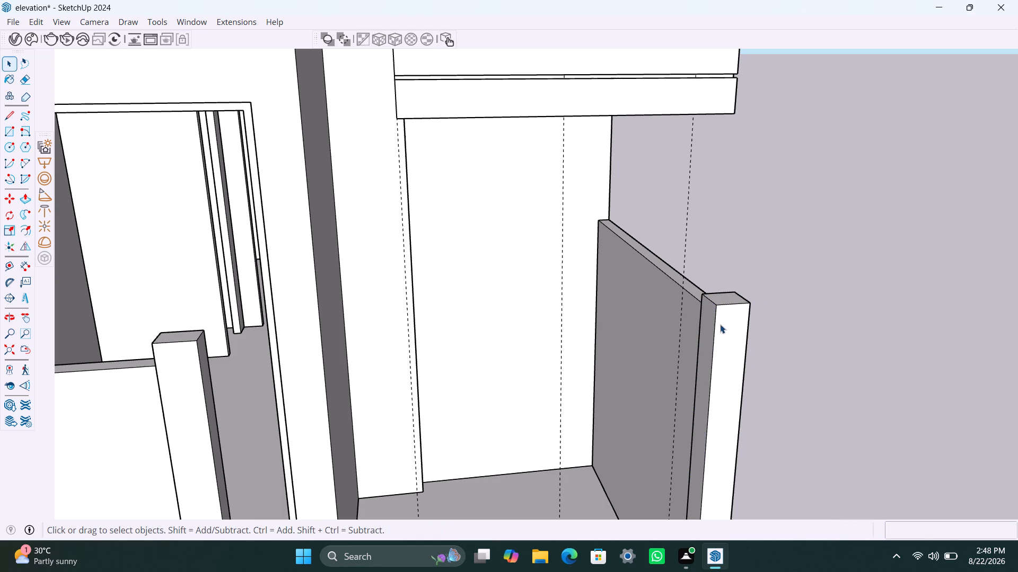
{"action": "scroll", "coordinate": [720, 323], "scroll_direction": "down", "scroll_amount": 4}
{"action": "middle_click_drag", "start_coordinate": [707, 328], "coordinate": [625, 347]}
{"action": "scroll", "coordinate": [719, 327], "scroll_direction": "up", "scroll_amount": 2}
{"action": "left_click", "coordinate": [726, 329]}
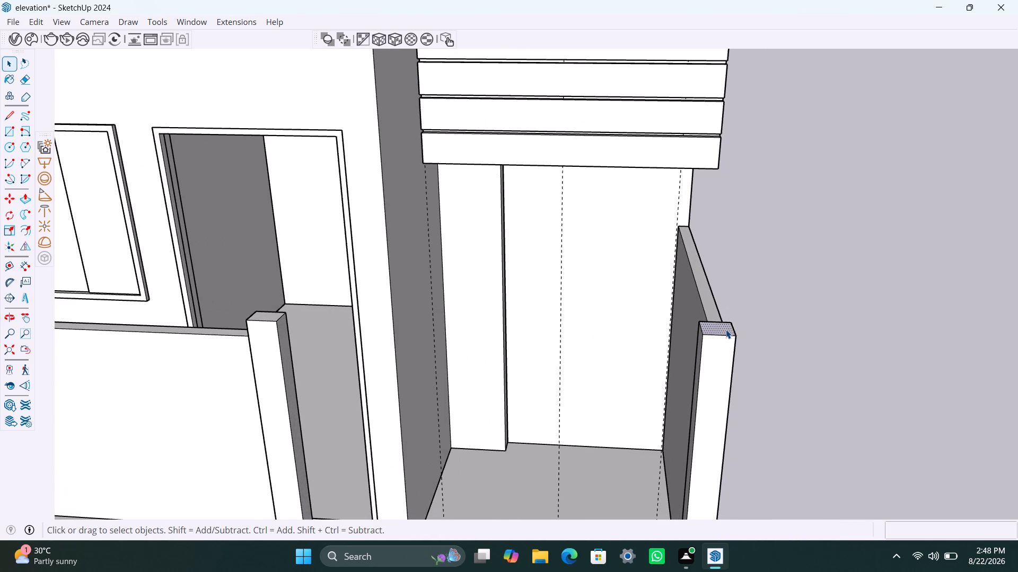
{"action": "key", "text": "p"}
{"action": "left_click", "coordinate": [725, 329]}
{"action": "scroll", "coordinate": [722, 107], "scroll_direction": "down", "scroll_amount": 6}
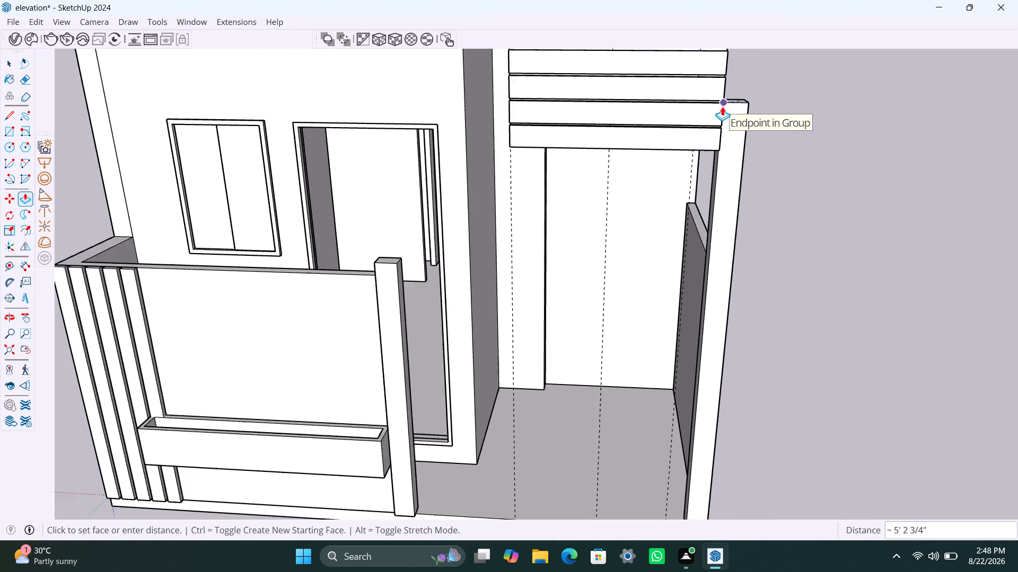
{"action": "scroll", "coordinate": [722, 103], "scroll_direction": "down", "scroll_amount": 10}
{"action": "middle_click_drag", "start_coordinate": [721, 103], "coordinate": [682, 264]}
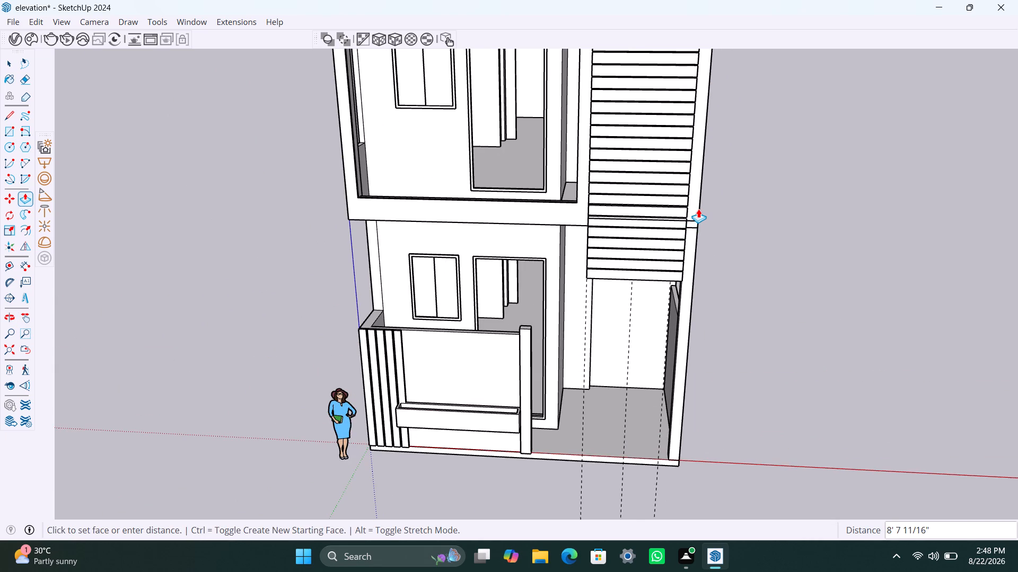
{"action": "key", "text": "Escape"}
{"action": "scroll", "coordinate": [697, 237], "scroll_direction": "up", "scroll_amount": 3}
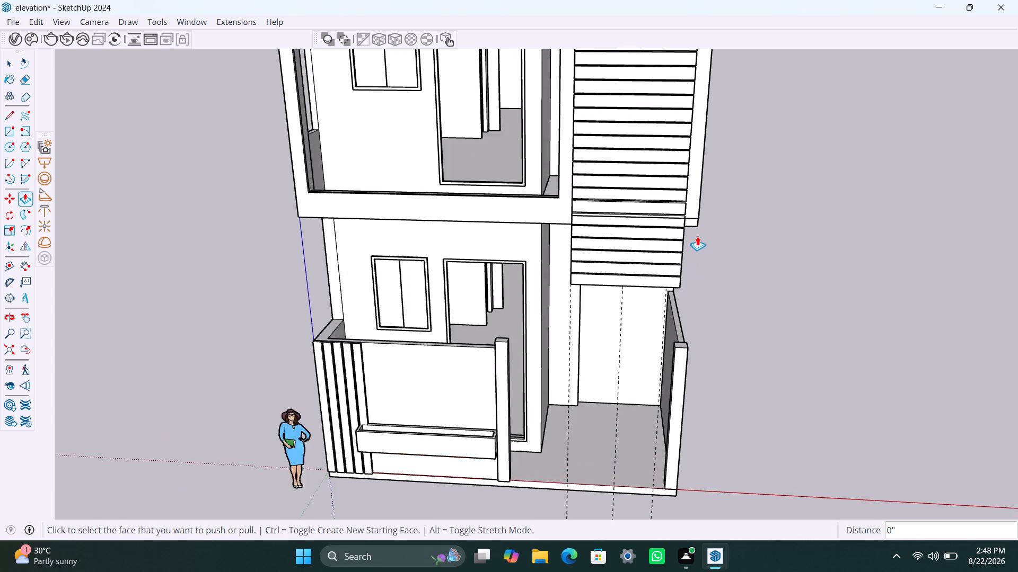
Extrude the top of the side boundary wall's front post about 8' up to the upper floor slab.
{"action": "middle_click_drag", "start_coordinate": [697, 235], "coordinate": [577, 92]}
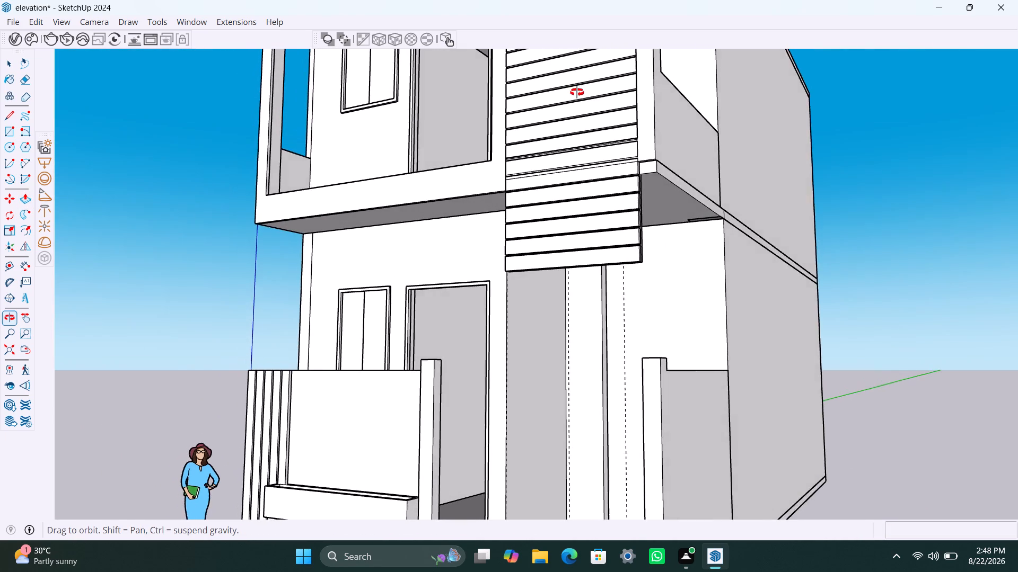
{"action": "middle_click_drag", "start_coordinate": [577, 92], "coordinate": [603, 99]}
{"action": "middle_click_drag", "start_coordinate": [655, 360], "coordinate": [670, 501]}
{"action": "scroll", "coordinate": [670, 423], "scroll_direction": "up", "scroll_amount": 3}
{"action": "key", "text": "space"}
{"action": "left_click", "coordinate": [661, 399]}
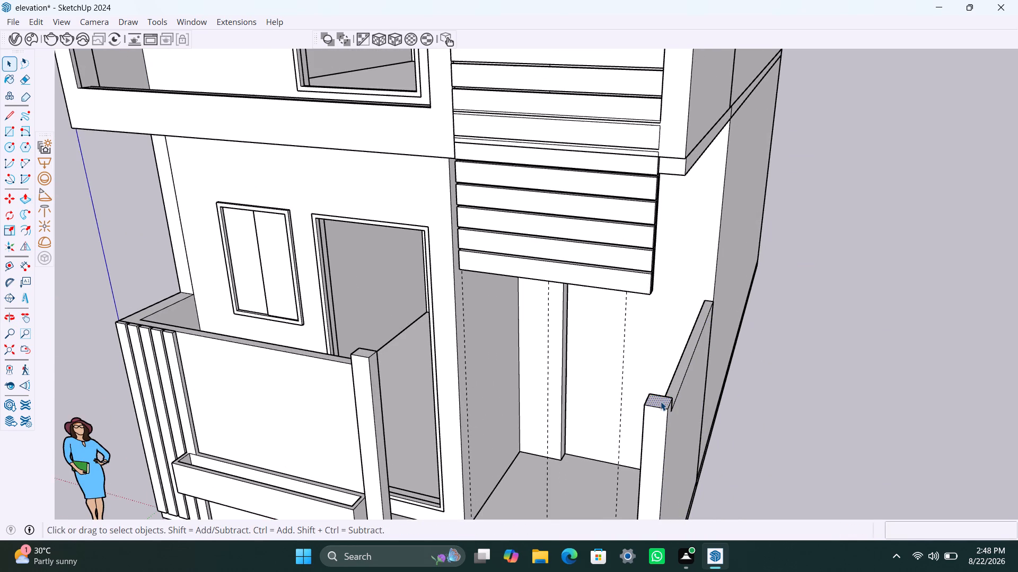
{"action": "key", "text": "p"}
{"action": "left_click", "coordinate": [661, 401]}
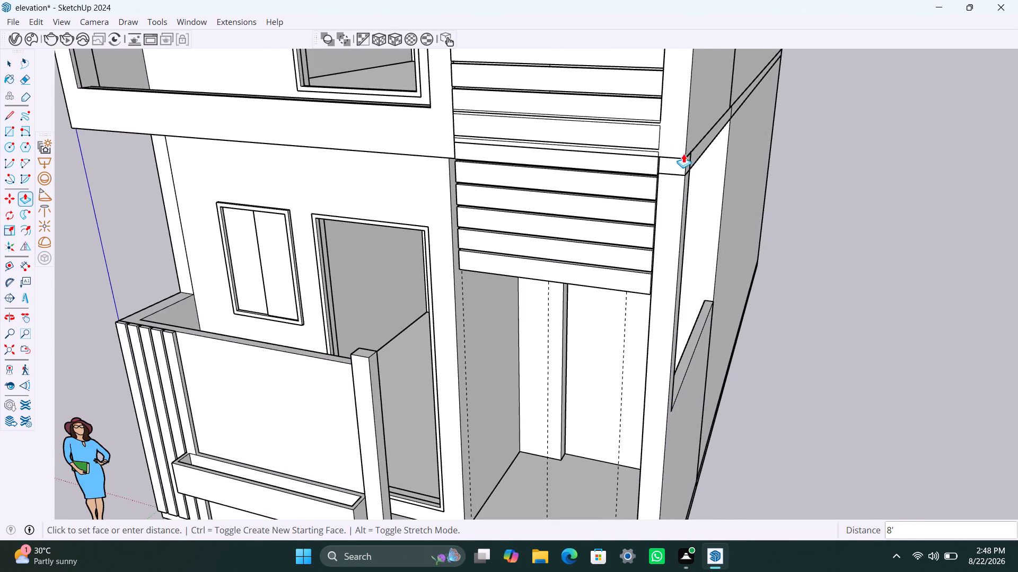
{"action": "left_click", "coordinate": [689, 154]}
{"action": "key", "text": "space"}
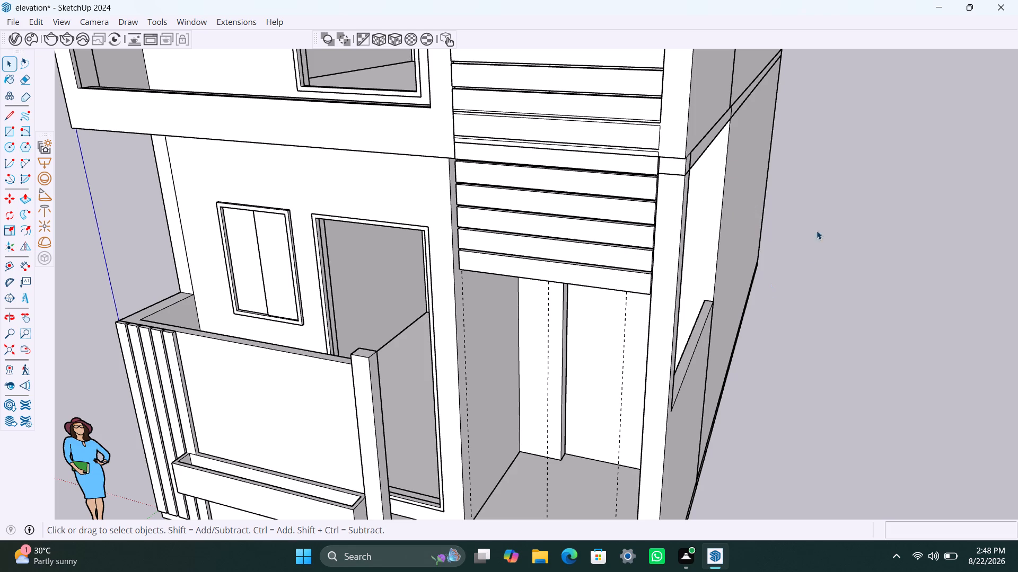
{"action": "left_click", "coordinate": [799, 235]}
Save the elevation model.
{"action": "scroll", "coordinate": [638, 210], "scroll_direction": "down", "scroll_amount": 12}
{"action": "middle_click_drag", "start_coordinate": [561, 260], "coordinate": [726, 176]}
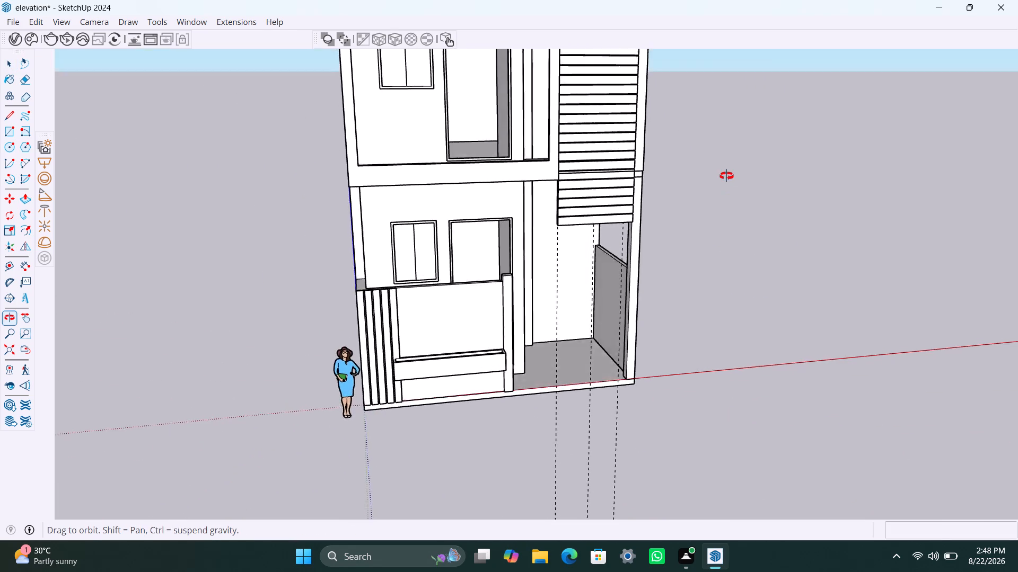
{"action": "middle_click_drag", "start_coordinate": [726, 176], "coordinate": [709, 177]}
{"action": "scroll", "coordinate": [589, 203], "scroll_direction": "down", "scroll_amount": 5}
{"action": "middle_click_drag", "start_coordinate": [551, 224], "coordinate": [502, 224]}
{"action": "left_click", "coordinate": [814, 189]}
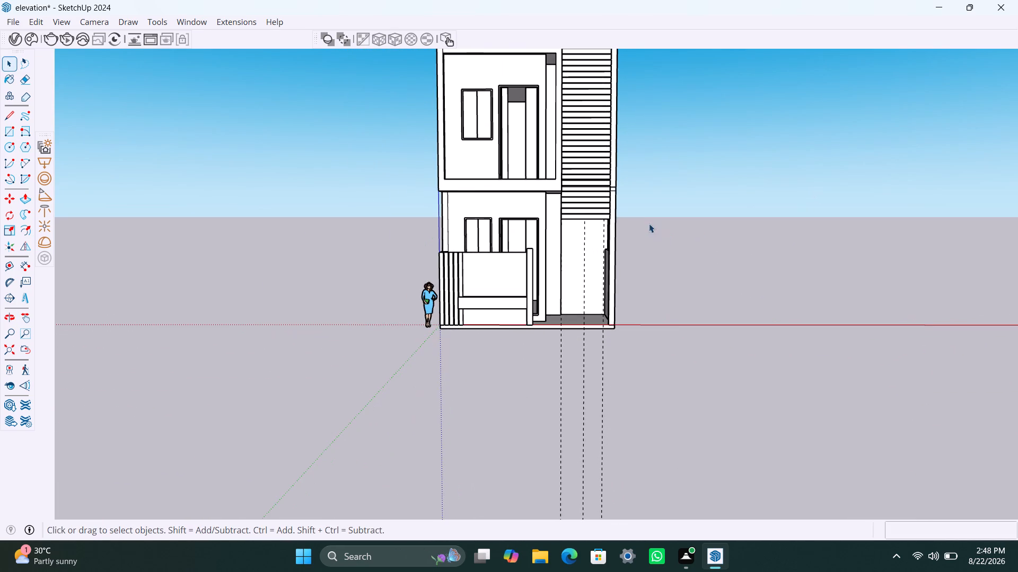
{"action": "scroll", "coordinate": [648, 228], "scroll_direction": "down", "scroll_amount": 2}
{"action": "key", "text": "ctrl+s"}
{"action": "key", "text": "space"}
{"action": "left_click", "coordinate": [647, 233]}
Replace the middle vertical guide through the strip-clad panel with one offset 2'6" inward from the outer vertical guide.
{"action": "scroll", "coordinate": [589, 175], "scroll_direction": "down", "scroll_amount": 5}
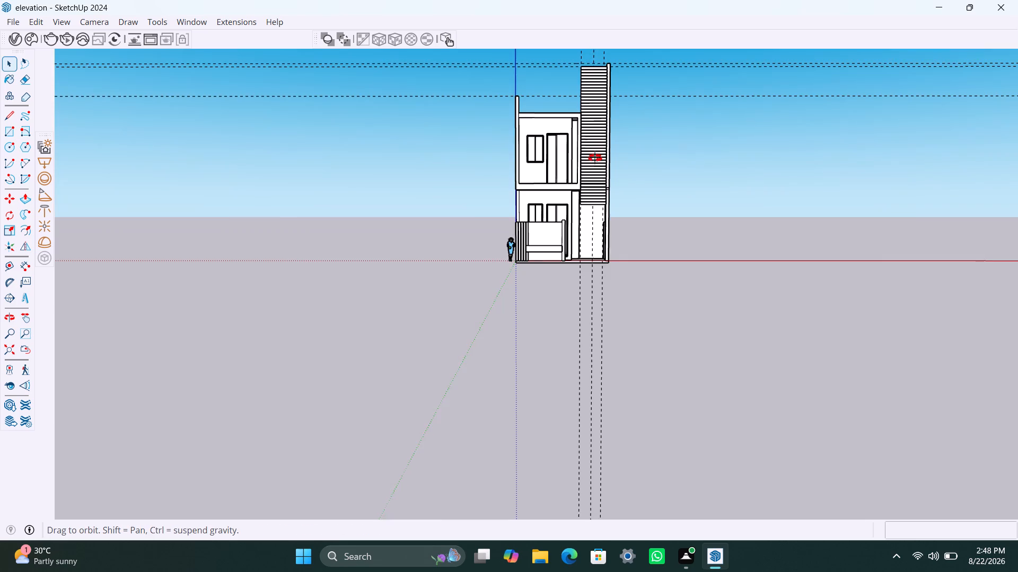
{"action": "scroll", "coordinate": [585, 178], "scroll_direction": "down", "scroll_amount": 3}
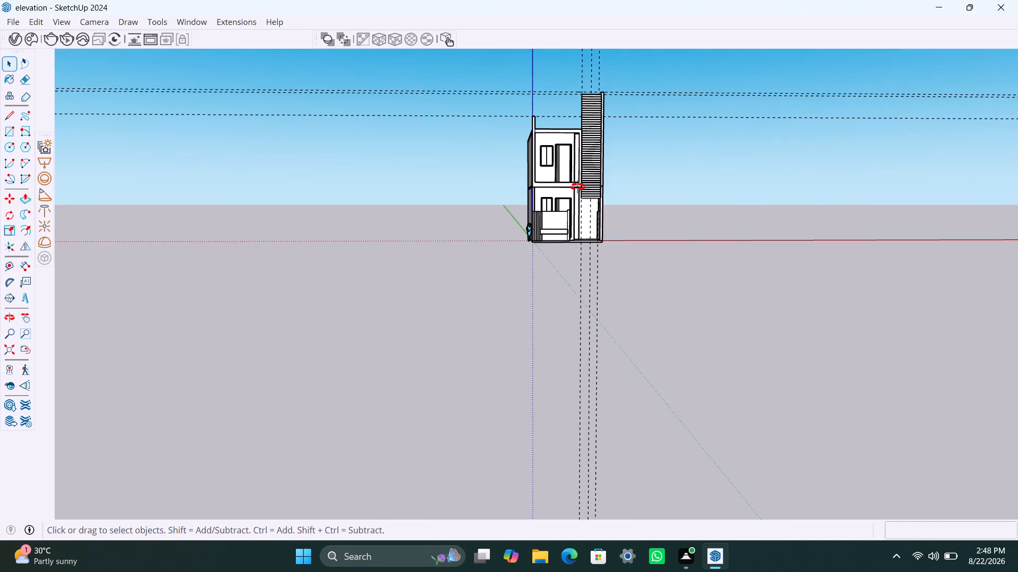
{"action": "middle_click_drag", "start_coordinate": [577, 187], "coordinate": [559, 318]}
{"action": "scroll", "coordinate": [567, 308], "scroll_direction": "up", "scroll_amount": 4}
{"action": "scroll", "coordinate": [583, 209], "scroll_direction": "up", "scroll_amount": 4}
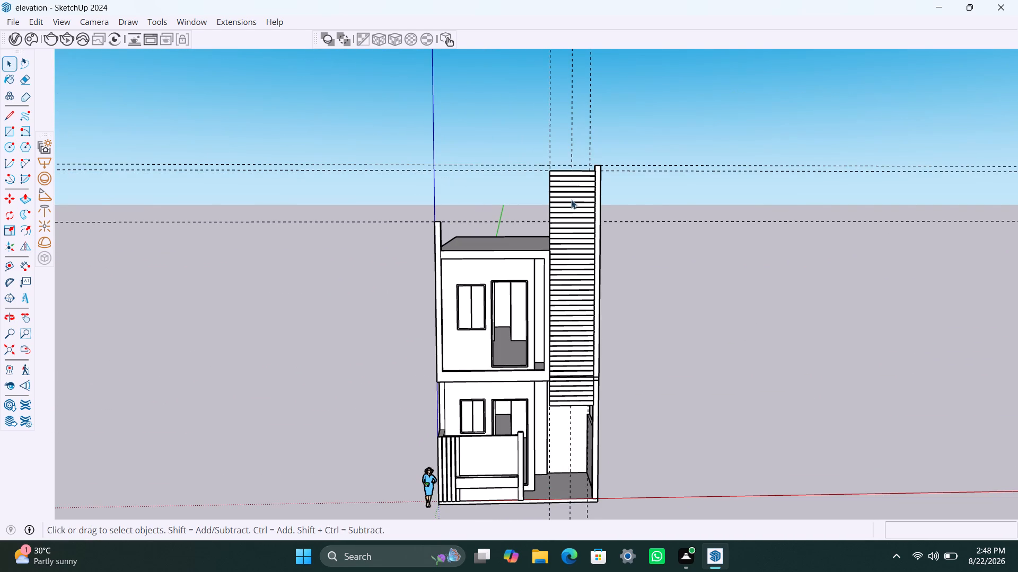
{"action": "left_click", "coordinate": [573, 148]}
{"action": "key", "text": "Delete"}
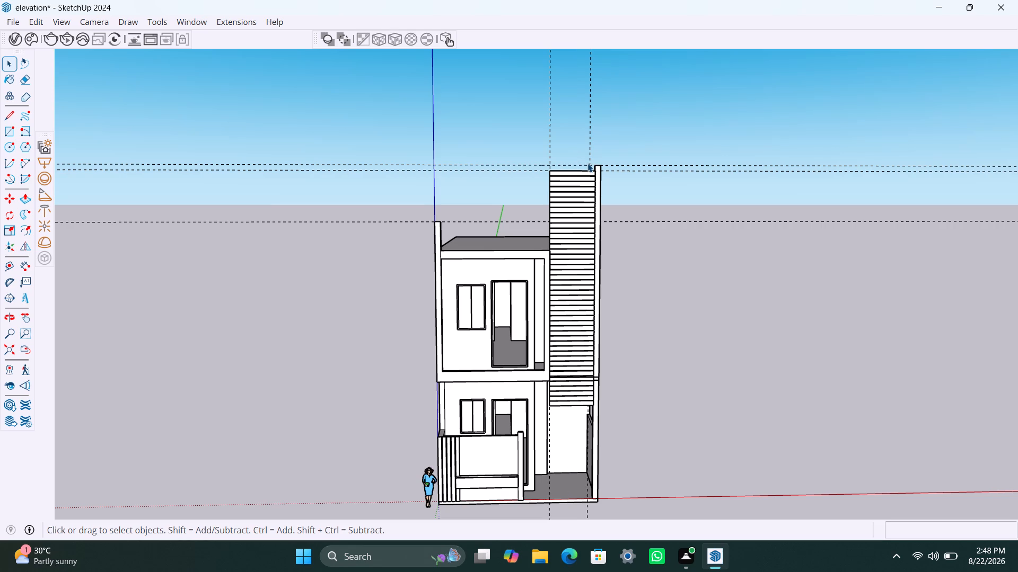
{"action": "key", "text": "t"}
{"action": "left_click", "coordinate": [588, 156]}
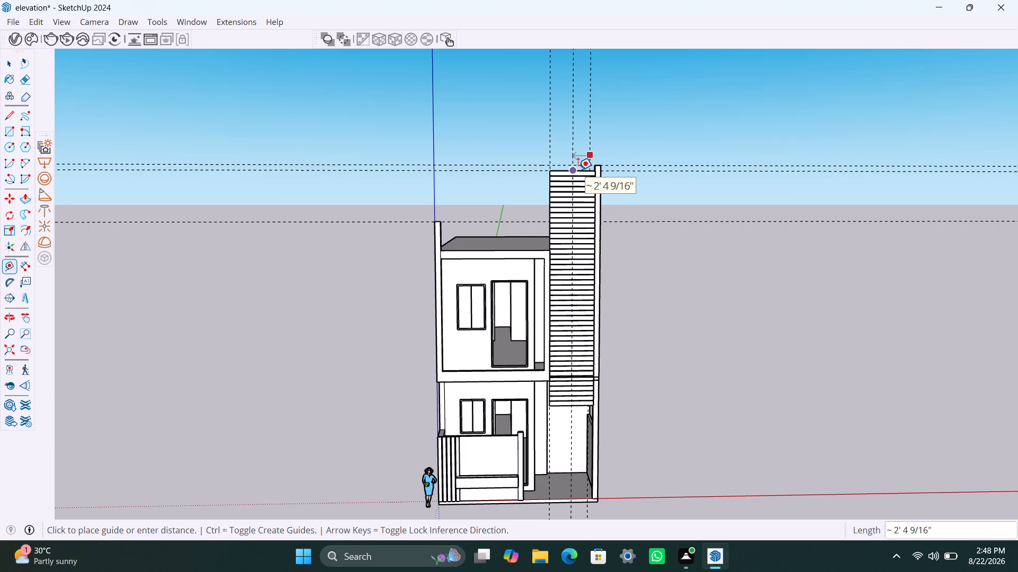
{"action": "type", "text": "2'6\""}
{"action": "key", "text": "Return"}
{"action": "key", "text": "space"}
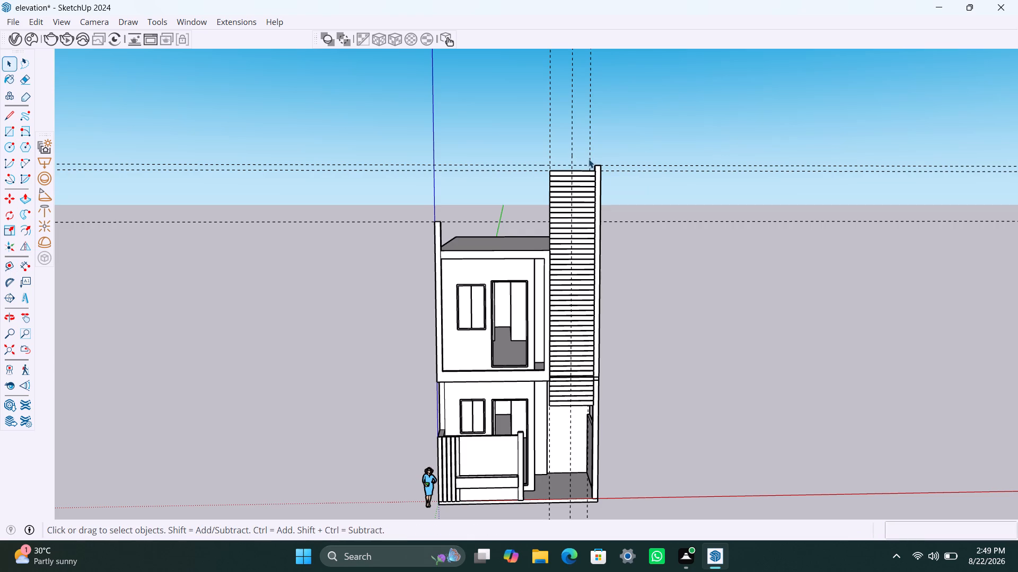
Replace the outer vertical guide with one offset 2'6" outward from the middle vertical guide.
{"action": "left_click", "coordinate": [589, 157]}
{"action": "key", "text": "Delete"}
{"action": "key", "text": "t"}
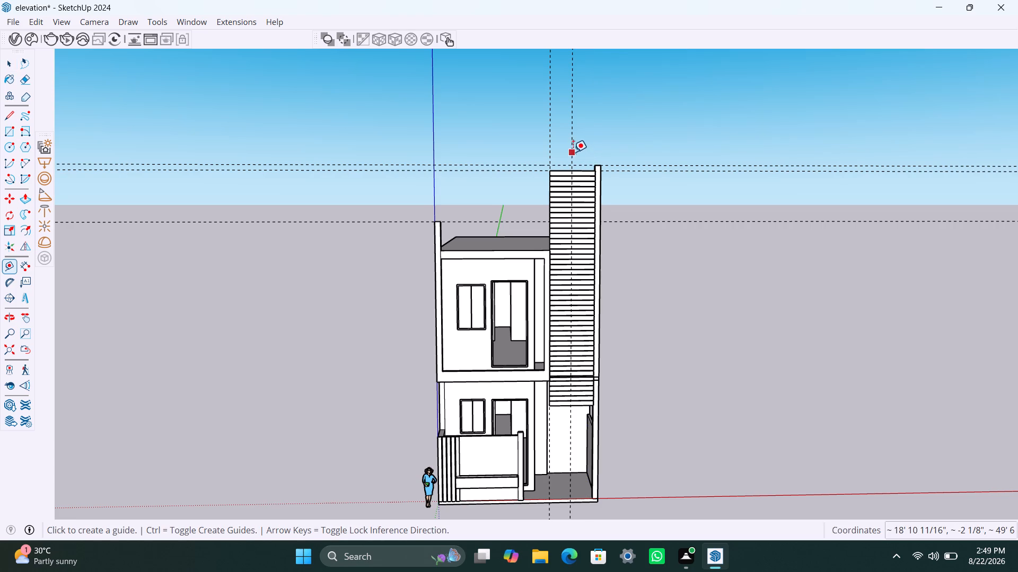
{"action": "left_click", "coordinate": [573, 151]}
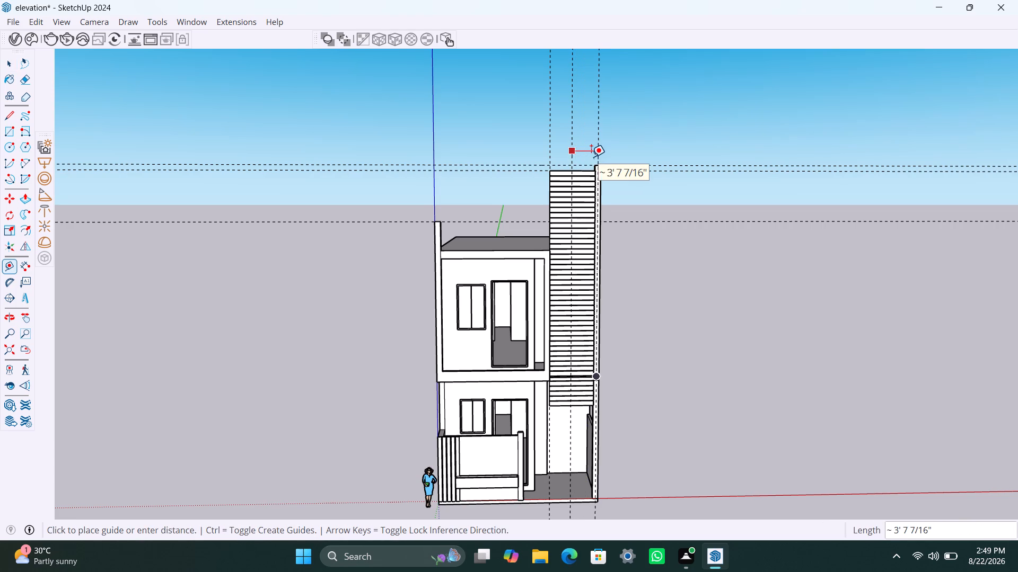
{"action": "type", "text": "2'"}
{"action": "type", "text": "6\""}
{"action": "key", "text": "Return"}
{"action": "key", "text": "space"}
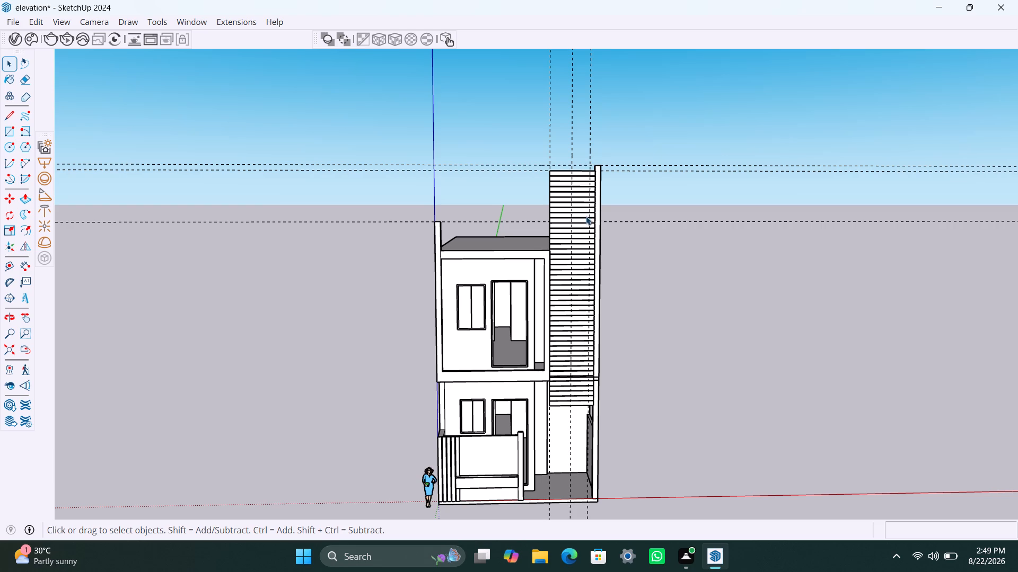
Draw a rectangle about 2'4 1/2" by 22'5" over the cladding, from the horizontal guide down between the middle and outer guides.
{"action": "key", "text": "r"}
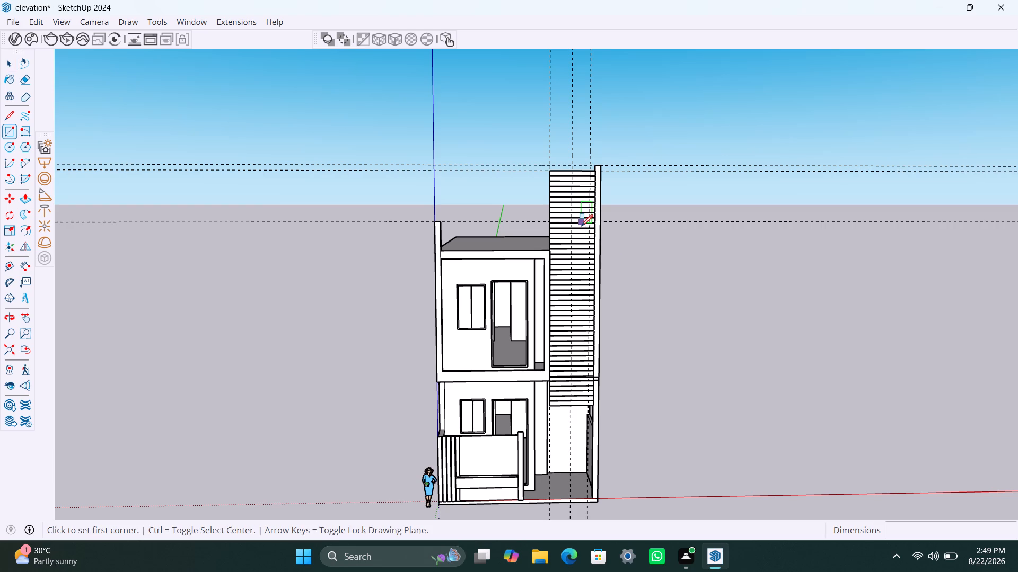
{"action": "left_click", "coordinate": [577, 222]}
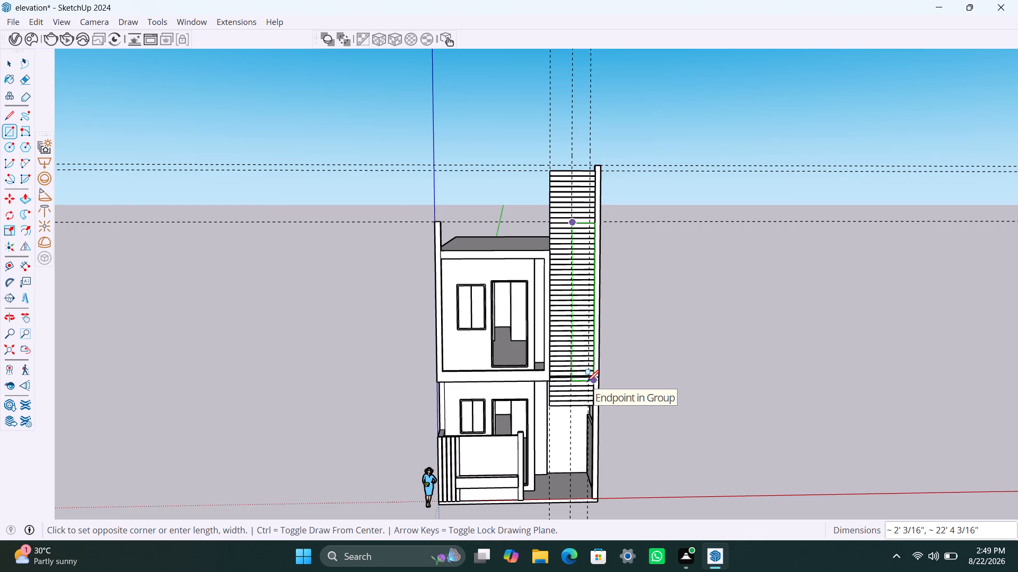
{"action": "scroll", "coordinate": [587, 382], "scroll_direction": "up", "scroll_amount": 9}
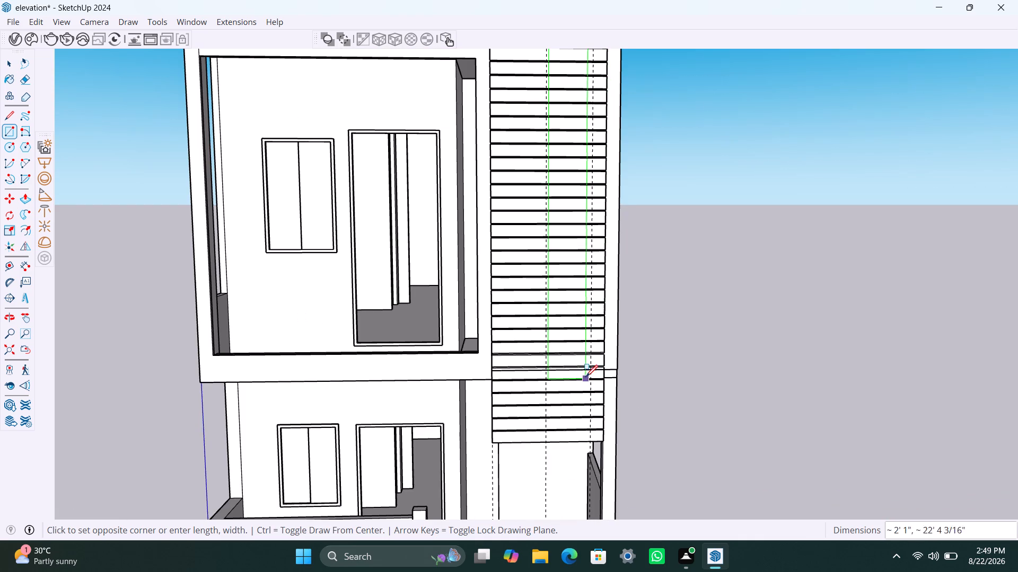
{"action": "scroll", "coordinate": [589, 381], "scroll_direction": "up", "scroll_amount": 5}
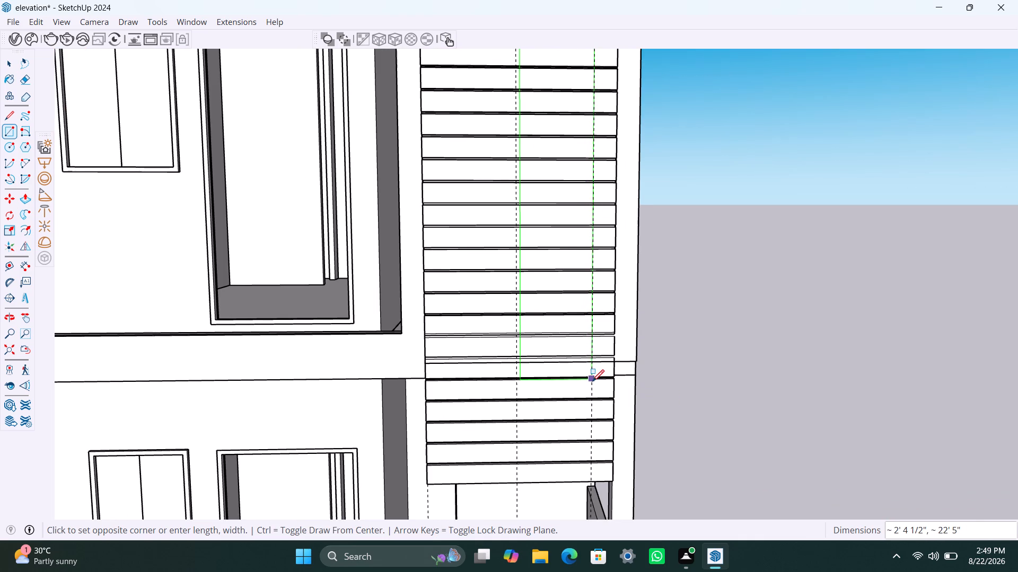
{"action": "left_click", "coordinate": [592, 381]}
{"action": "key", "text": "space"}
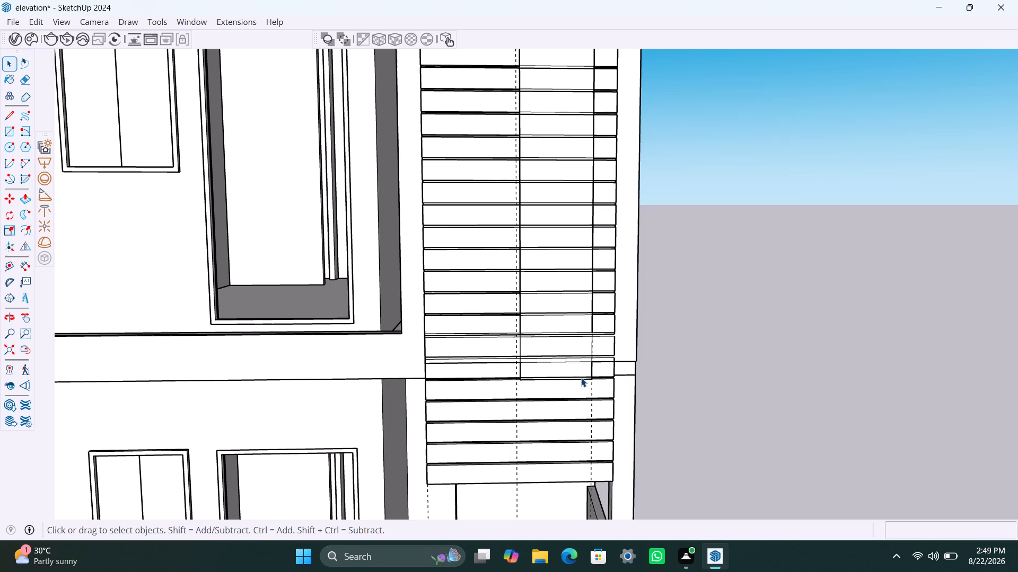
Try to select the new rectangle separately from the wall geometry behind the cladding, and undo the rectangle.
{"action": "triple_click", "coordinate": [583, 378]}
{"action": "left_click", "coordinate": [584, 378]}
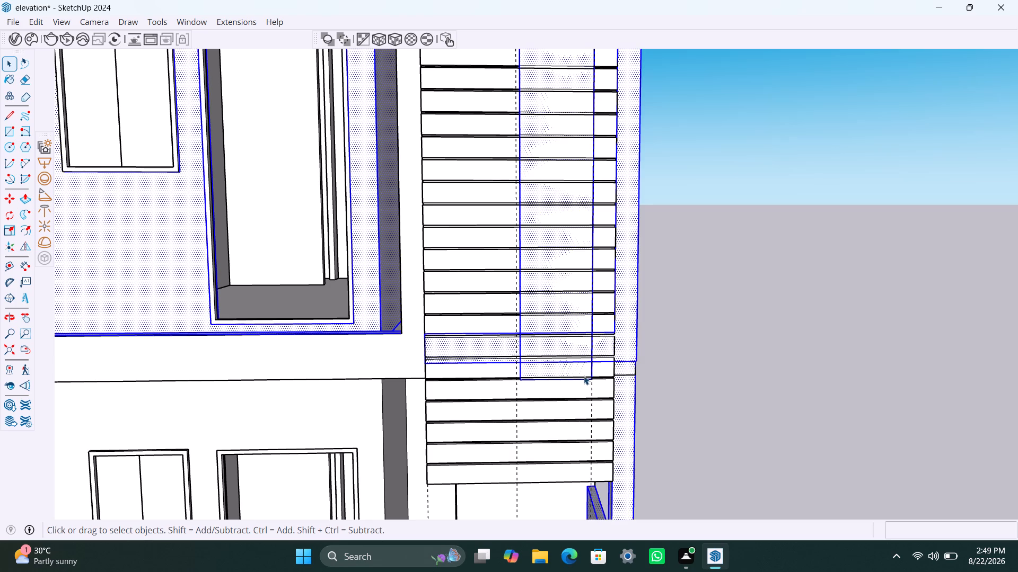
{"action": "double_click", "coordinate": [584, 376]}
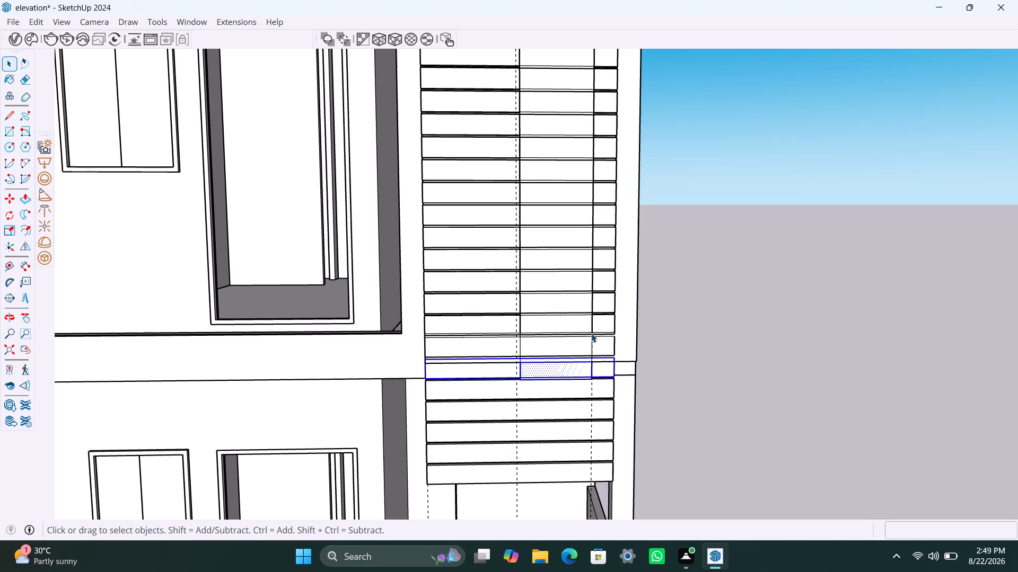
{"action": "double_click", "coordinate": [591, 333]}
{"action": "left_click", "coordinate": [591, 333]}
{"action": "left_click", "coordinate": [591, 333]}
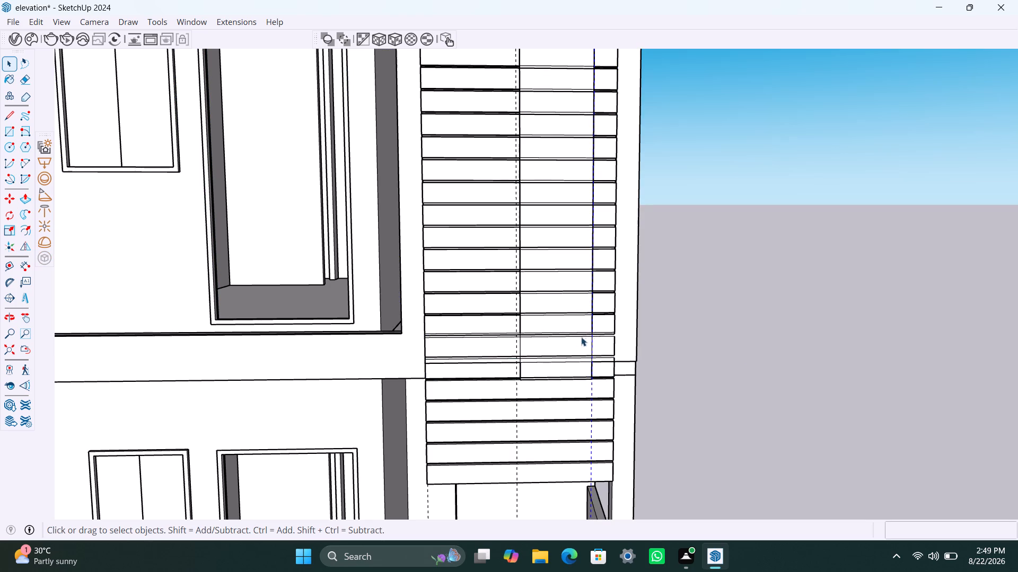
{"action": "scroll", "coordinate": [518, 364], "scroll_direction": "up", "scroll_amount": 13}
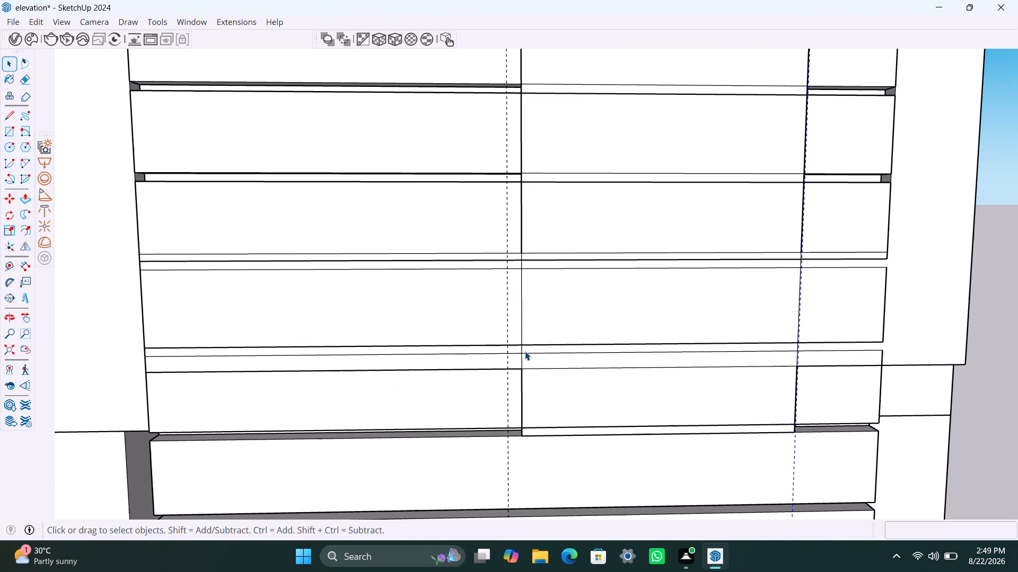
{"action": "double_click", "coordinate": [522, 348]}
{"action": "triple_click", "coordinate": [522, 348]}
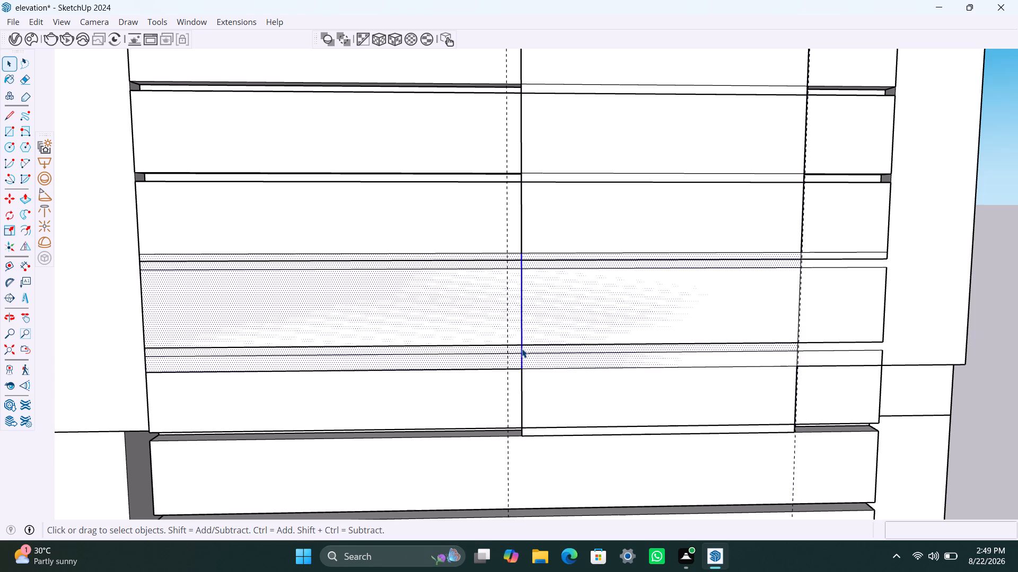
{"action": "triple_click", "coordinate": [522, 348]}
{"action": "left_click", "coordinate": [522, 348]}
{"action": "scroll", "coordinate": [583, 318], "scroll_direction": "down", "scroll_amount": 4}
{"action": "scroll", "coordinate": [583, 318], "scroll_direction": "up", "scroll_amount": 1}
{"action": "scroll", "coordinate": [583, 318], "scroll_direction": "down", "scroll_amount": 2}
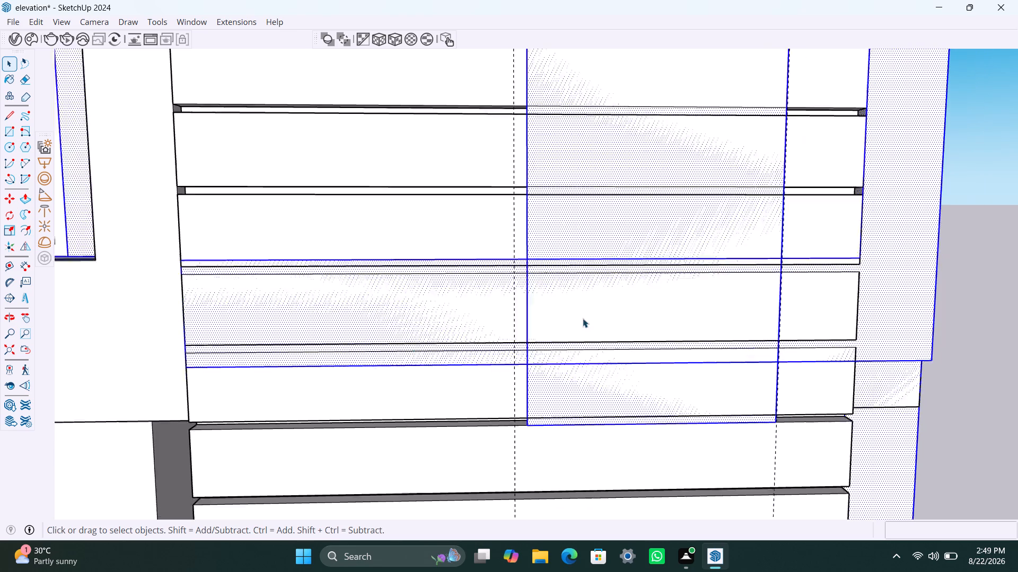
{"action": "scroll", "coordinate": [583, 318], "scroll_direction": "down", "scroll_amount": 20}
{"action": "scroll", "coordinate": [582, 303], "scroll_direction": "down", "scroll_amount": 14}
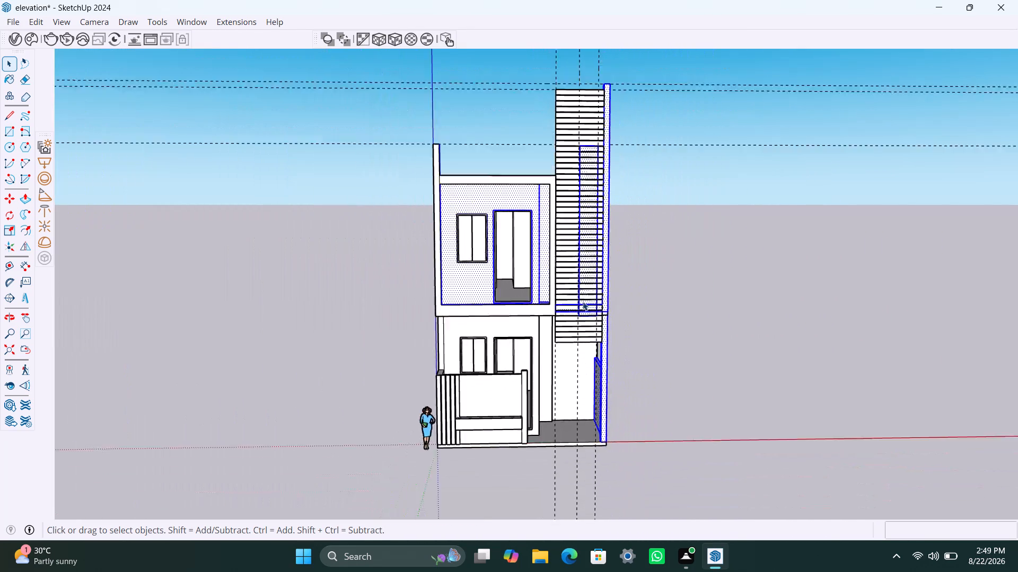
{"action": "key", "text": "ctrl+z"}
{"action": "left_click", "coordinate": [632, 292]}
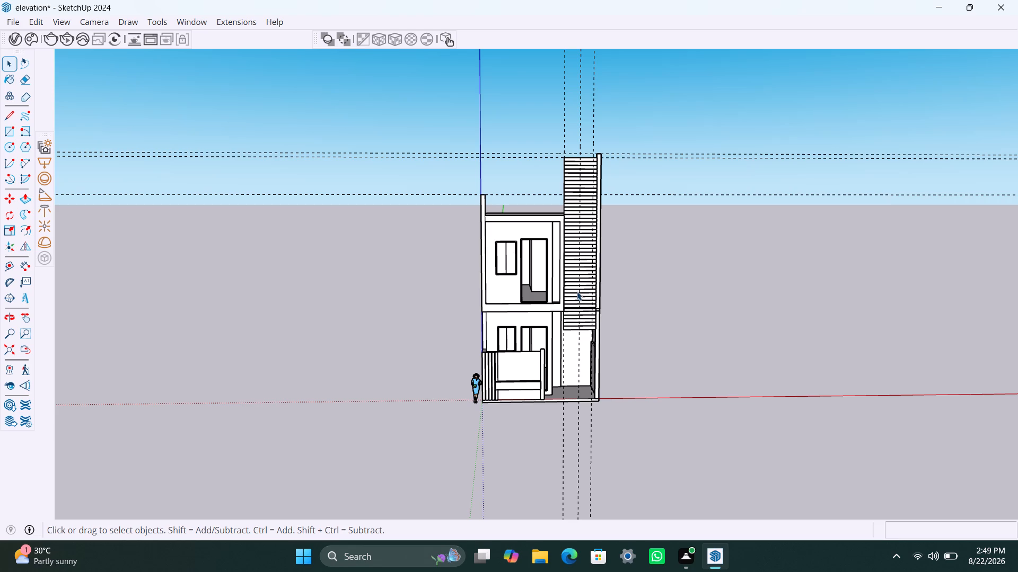
Draw a rectangle about 7' by 21'5" from the middle and horizontal guides' crossing, extending sideways beyond the clad panel.
{"action": "scroll", "coordinate": [582, 240], "scroll_direction": "up", "scroll_amount": 3}
{"action": "key", "text": "r"}
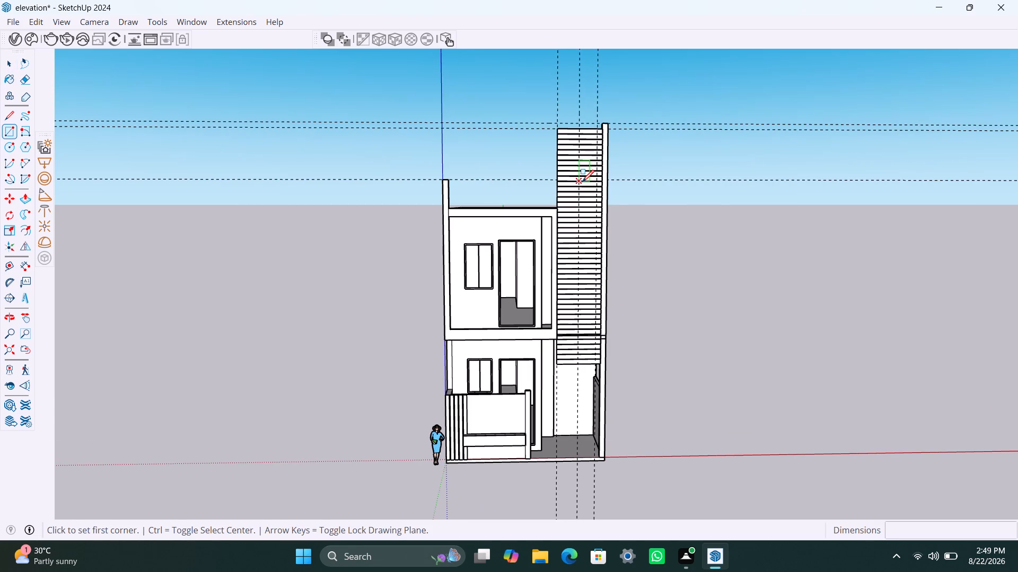
{"action": "left_click", "coordinate": [581, 182]}
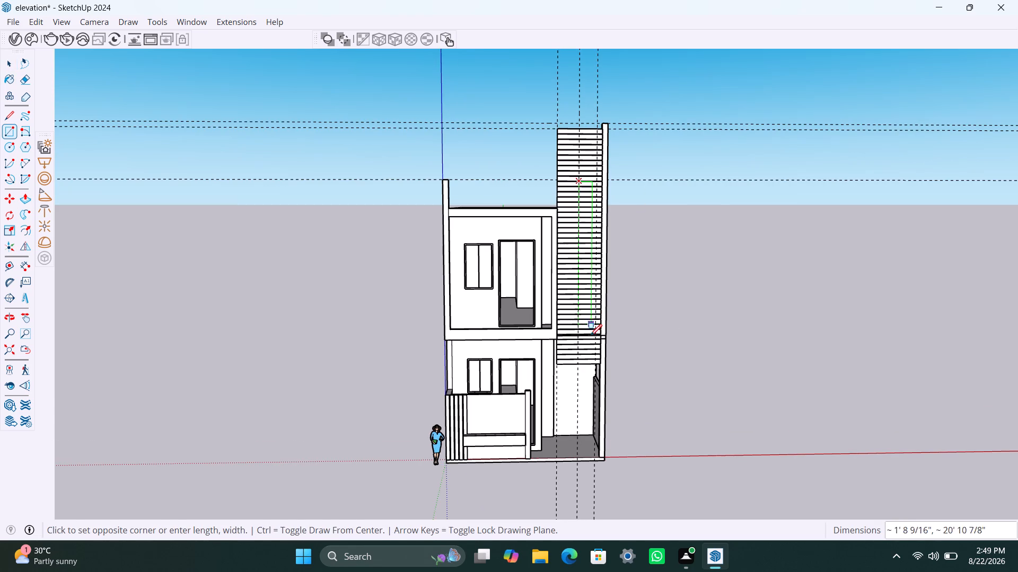
{"action": "left_click", "coordinate": [628, 333]}
{"action": "key", "text": "space"}
Group the new rectangle's face and edges, and open the group for editing.
{"action": "double_click", "coordinate": [616, 307]}
{"action": "right_click", "coordinate": [616, 307]}
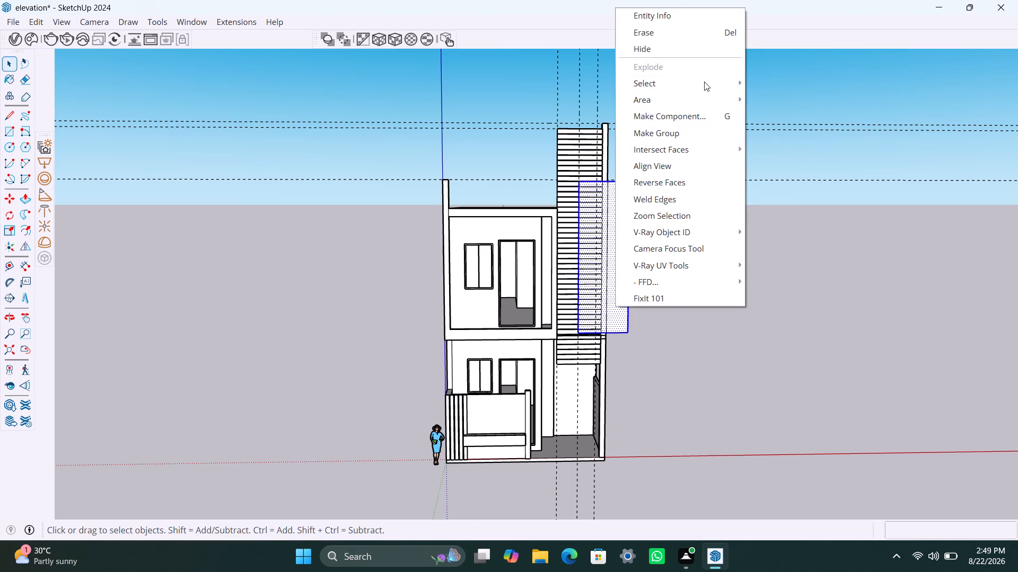
{"action": "left_click", "coordinate": [694, 133]}
{"action": "triple_click", "coordinate": [620, 233]}
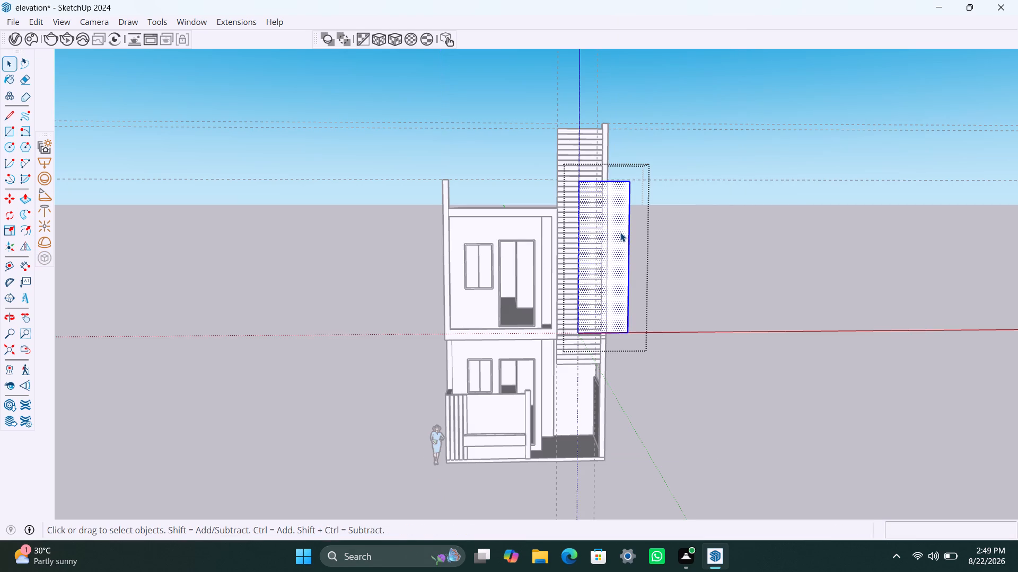
Extrude the rectangle's face 5" into a solid panel and close the group.
{"action": "key", "text": "p"}
{"action": "left_click", "coordinate": [620, 233]}
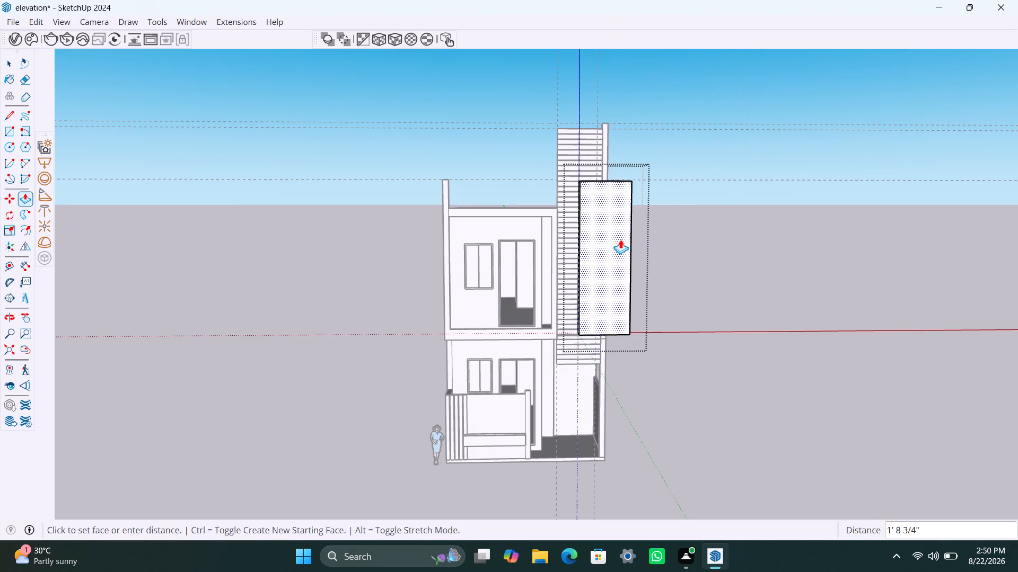
{"action": "type", "text": "5\""}
{"action": "key", "text": "Return"}
{"action": "key", "text": "space"}
{"action": "left_click", "coordinate": [692, 246]}
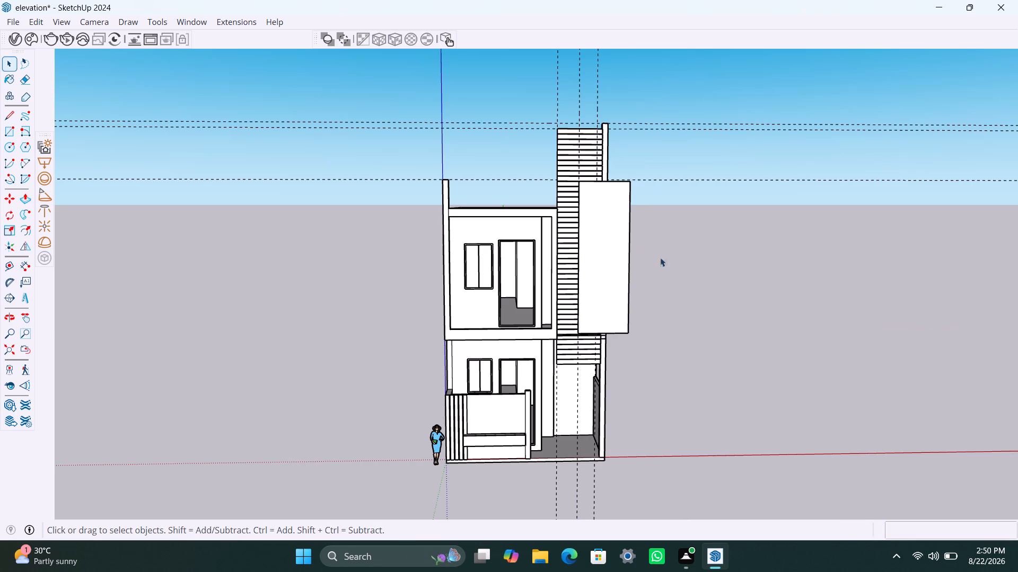
Push the panel's outer side face inward to the outer vertical guide, narrowing the panel to the strip between the two guides.
{"action": "middle_click_drag", "start_coordinate": [623, 217], "coordinate": [459, 372]}
{"action": "scroll", "coordinate": [634, 274], "scroll_direction": "up", "scroll_amount": 5}
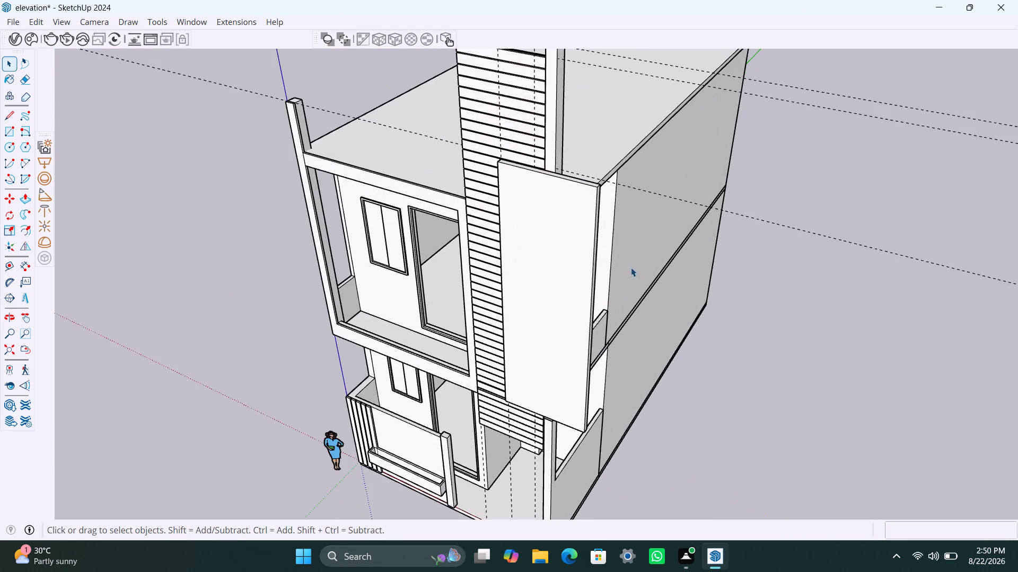
{"action": "middle_click_drag", "start_coordinate": [631, 268], "coordinate": [564, 263]}
{"action": "scroll", "coordinate": [558, 261], "scroll_direction": "up", "scroll_amount": 4}
{"action": "left_click", "coordinate": [558, 260]}
{"action": "triple_click", "coordinate": [558, 260]}
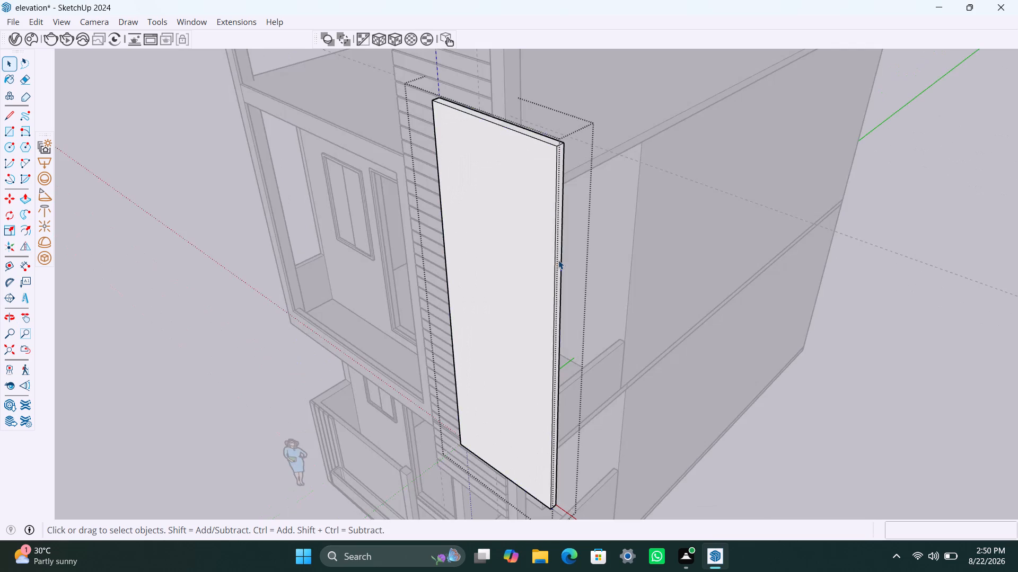
{"action": "left_click", "coordinate": [542, 267]}
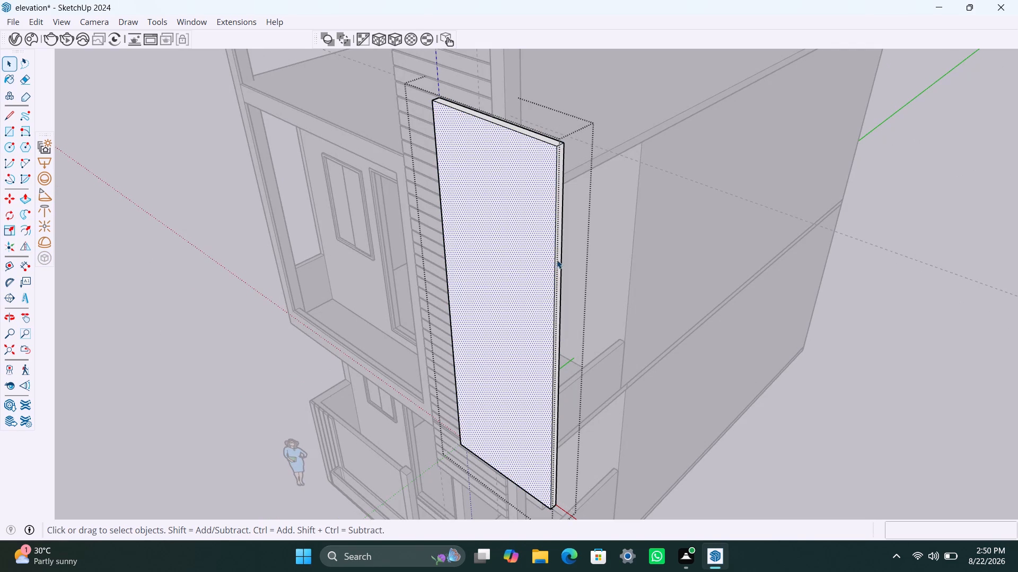
{"action": "scroll", "coordinate": [555, 258], "scroll_direction": "up", "scroll_amount": 7}
{"action": "scroll", "coordinate": [559, 260], "scroll_direction": "down", "scroll_amount": 1}
{"action": "scroll", "coordinate": [559, 260], "scroll_direction": "up", "scroll_amount": 2}
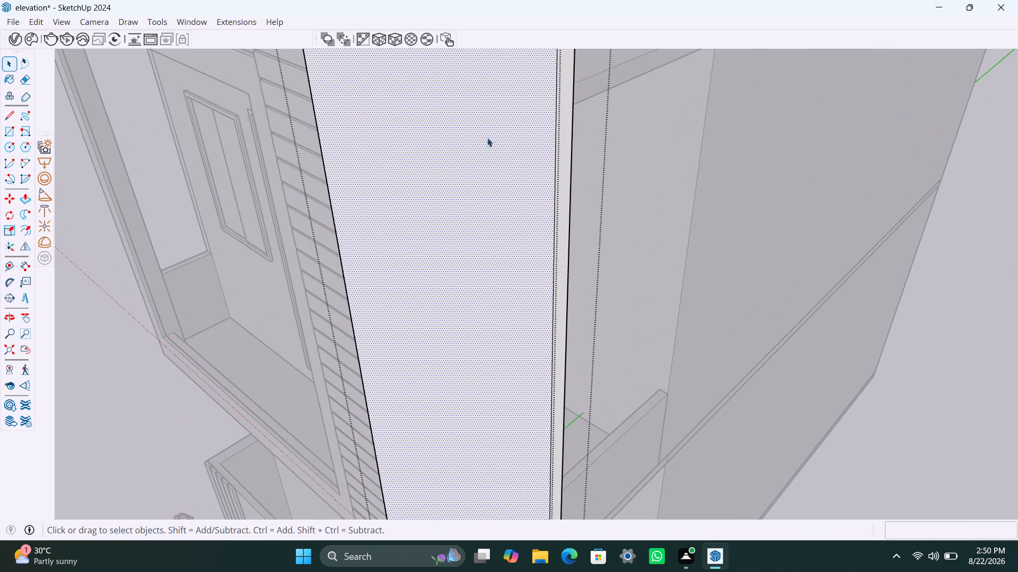
{"action": "left_click", "coordinate": [565, 259]}
{"action": "key", "text": "p"}
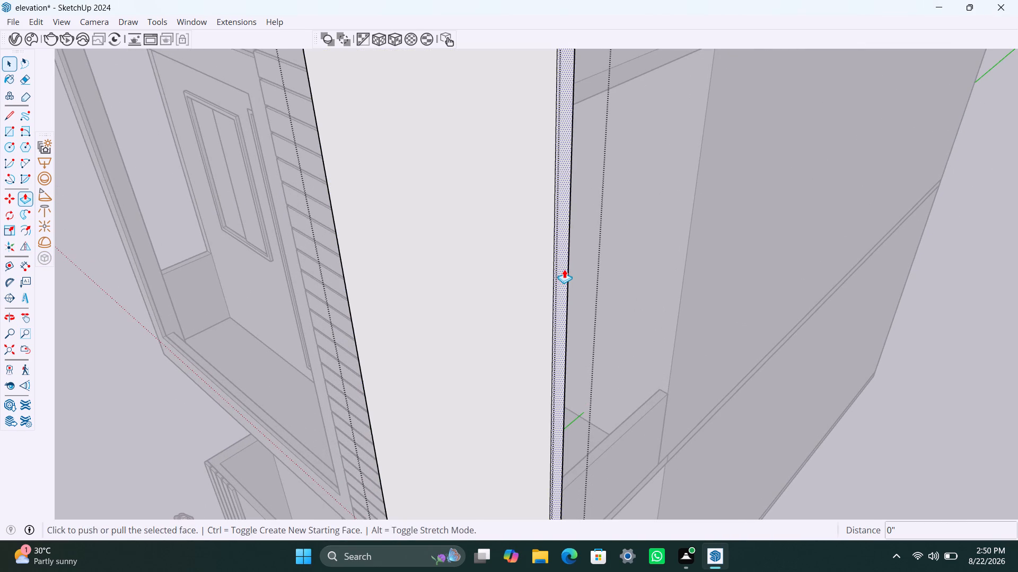
{"action": "left_click", "coordinate": [564, 270]}
{"action": "scroll", "coordinate": [409, 224], "scroll_direction": "down", "scroll_amount": 3}
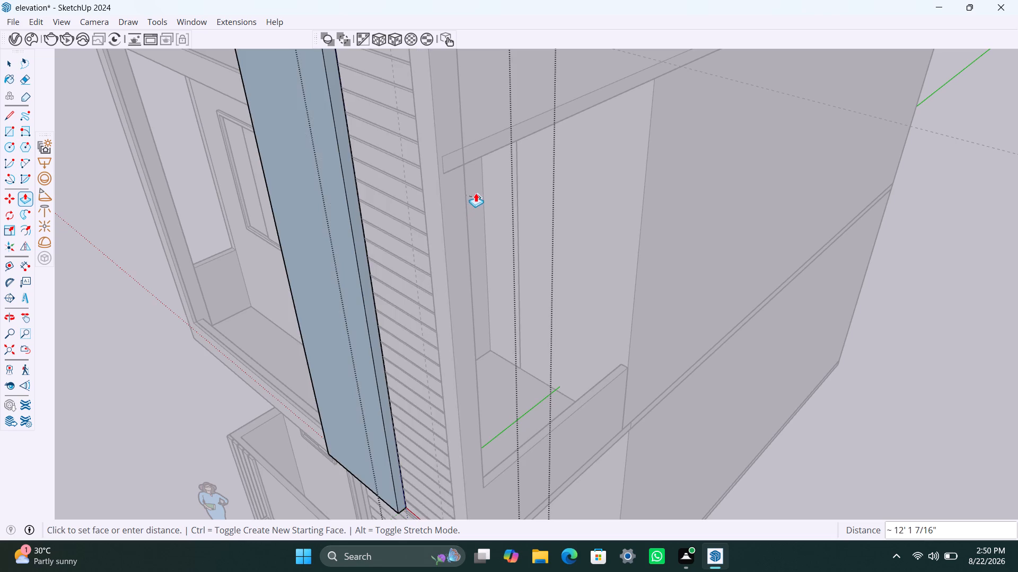
{"action": "scroll", "coordinate": [476, 195], "scroll_direction": "down", "scroll_amount": 8}
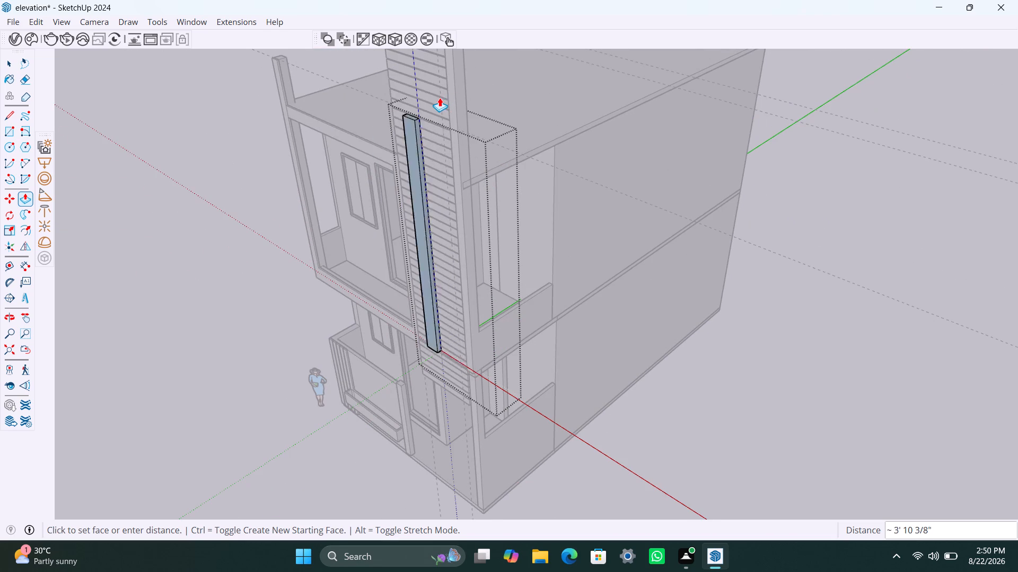
{"action": "left_click", "coordinate": [438, 97]}
{"action": "key", "text": "space"}
{"action": "left_click", "coordinate": [620, 357]}
Extend the narrow panel's bottom face down to the lower edge of the upper-floor slab band, and close the group.
{"action": "scroll", "coordinate": [467, 381], "scroll_direction": "down", "scroll_amount": 4}
{"action": "middle_click_drag", "start_coordinate": [453, 388], "coordinate": [636, 222]}
{"action": "scroll", "coordinate": [496, 351], "scroll_direction": "up", "scroll_amount": 4}
{"action": "middle_click_drag", "start_coordinate": [518, 341], "coordinate": [520, 339]}
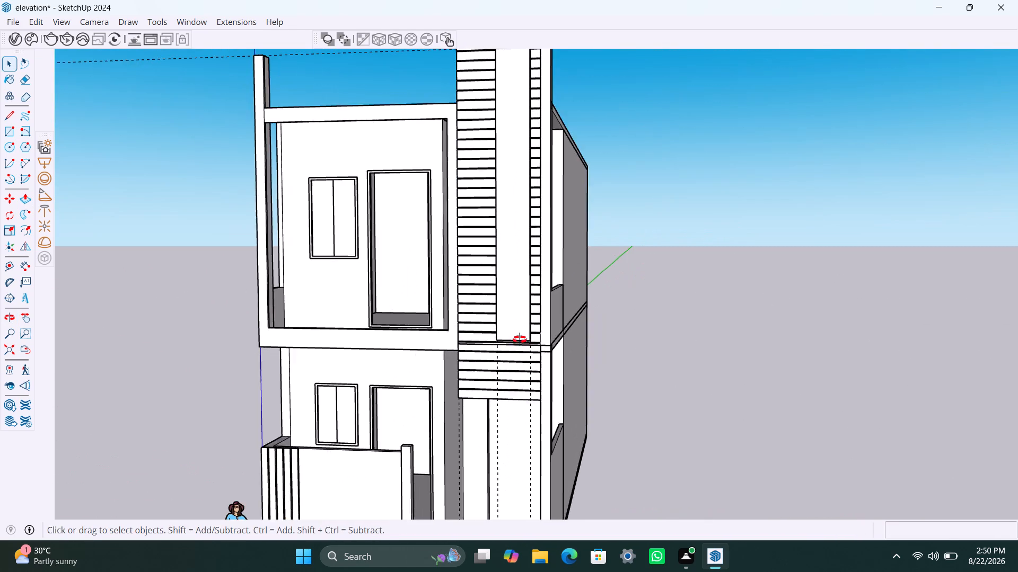
{"action": "middle_click_drag", "start_coordinate": [520, 339], "coordinate": [531, 289]}
{"action": "scroll", "coordinate": [526, 337], "scroll_direction": "up", "scroll_amount": 6}
{"action": "middle_click_drag", "start_coordinate": [514, 340], "coordinate": [523, 277]}
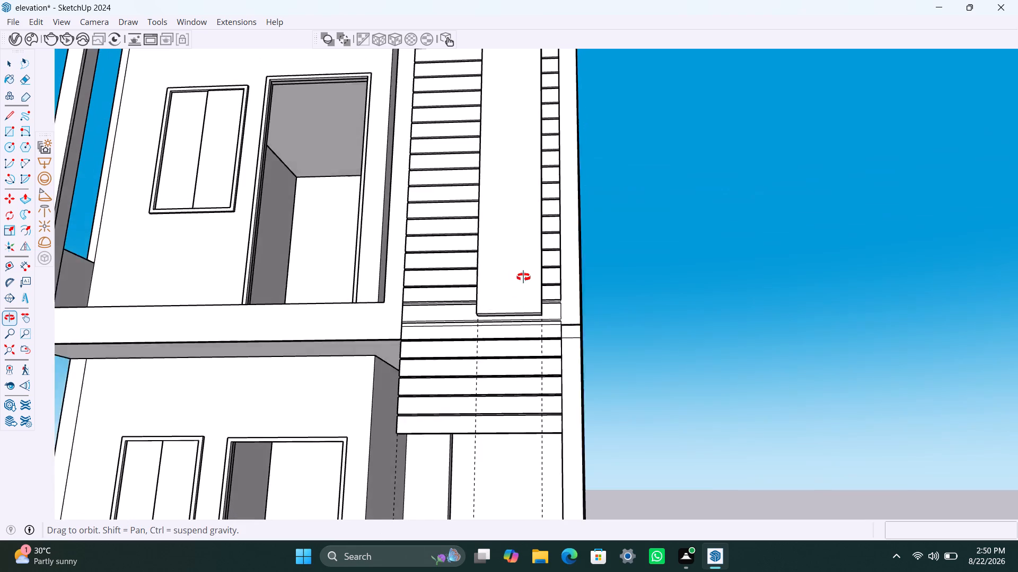
{"action": "middle_click_drag", "start_coordinate": [523, 277], "coordinate": [534, 235]}
{"action": "scroll", "coordinate": [505, 309], "scroll_direction": "up", "scroll_amount": 3}
{"action": "left_click", "coordinate": [509, 290]}
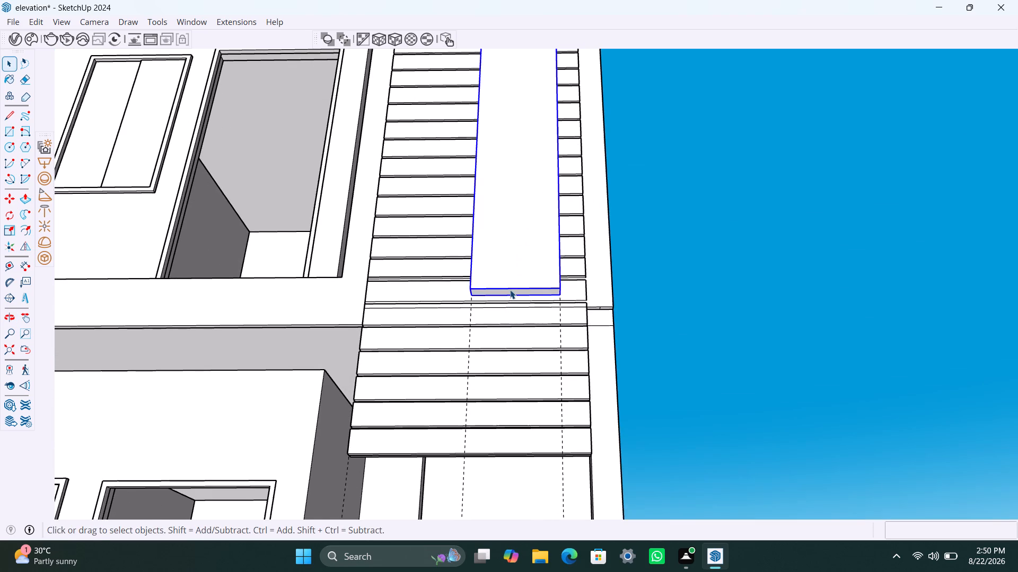
{"action": "triple_click", "coordinate": [511, 290]}
{"action": "double_click", "coordinate": [512, 292]}
{"action": "left_click", "coordinate": [514, 292]}
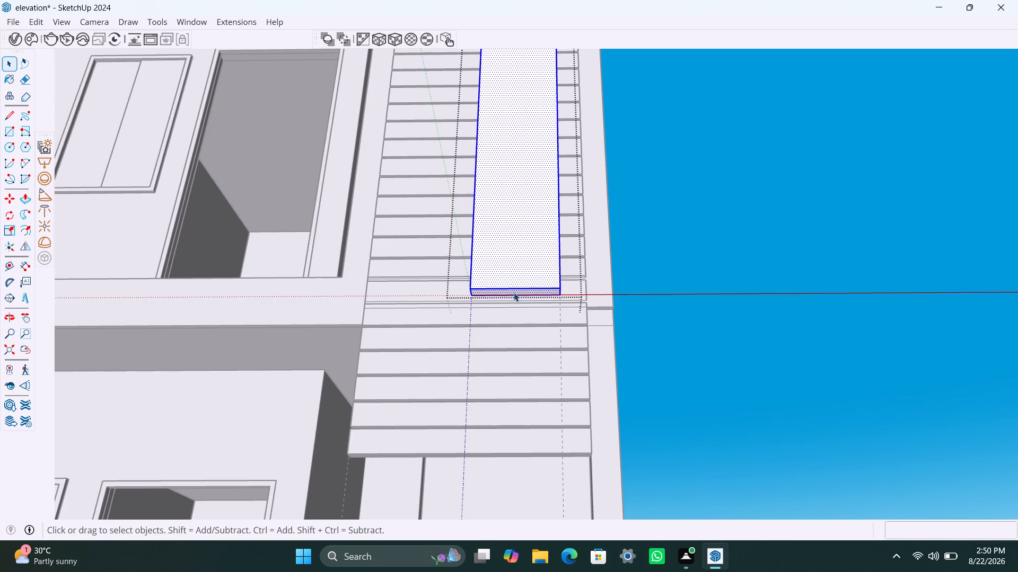
{"action": "left_click", "coordinate": [498, 290]}
{"action": "left_click", "coordinate": [498, 292]}
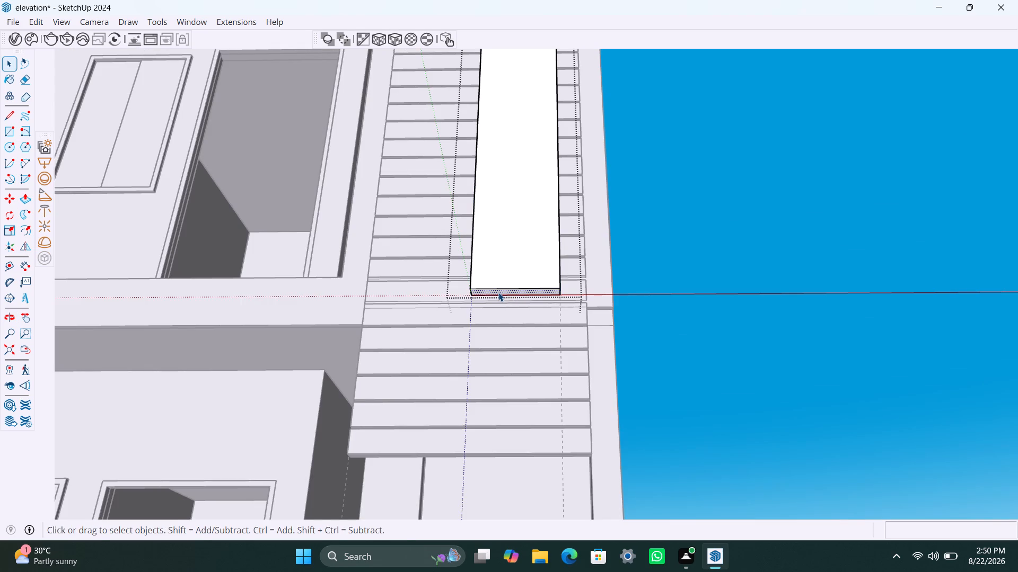
{"action": "key", "text": "p"}
{"action": "left_click", "coordinate": [499, 289]}
{"action": "left_click", "coordinate": [344, 324]}
{"action": "key", "text": "space"}
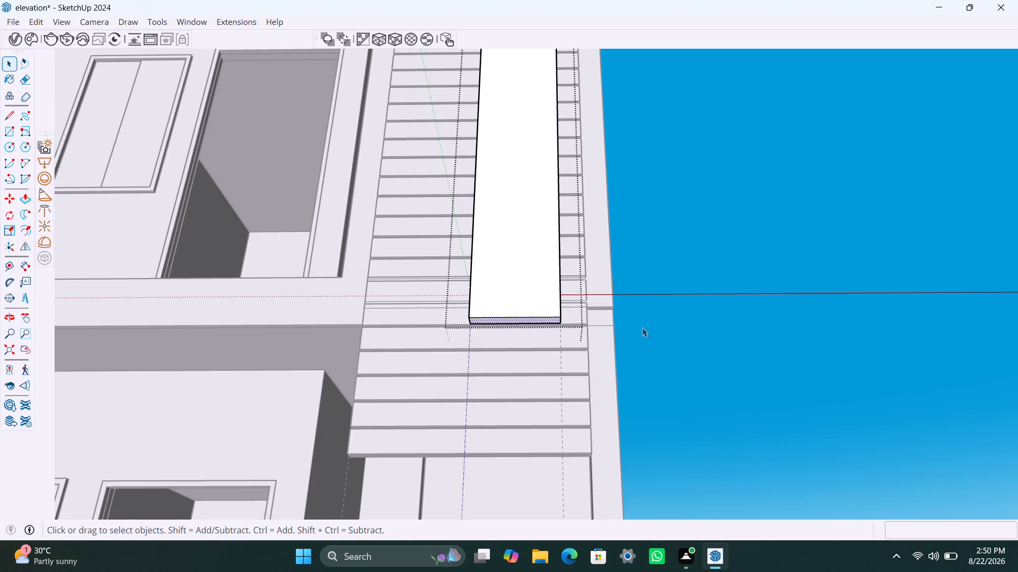
{"action": "left_click", "coordinate": [683, 329]}
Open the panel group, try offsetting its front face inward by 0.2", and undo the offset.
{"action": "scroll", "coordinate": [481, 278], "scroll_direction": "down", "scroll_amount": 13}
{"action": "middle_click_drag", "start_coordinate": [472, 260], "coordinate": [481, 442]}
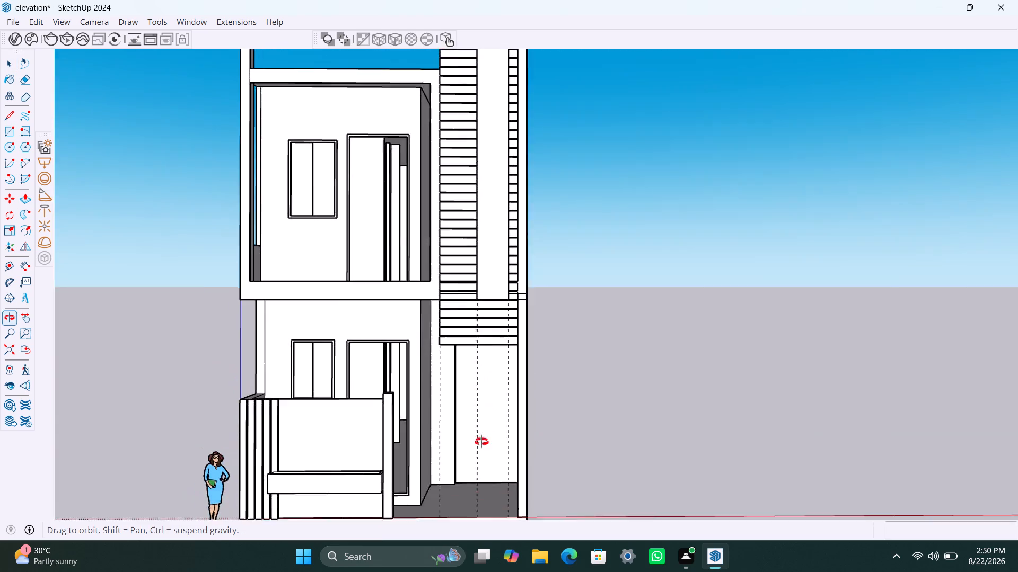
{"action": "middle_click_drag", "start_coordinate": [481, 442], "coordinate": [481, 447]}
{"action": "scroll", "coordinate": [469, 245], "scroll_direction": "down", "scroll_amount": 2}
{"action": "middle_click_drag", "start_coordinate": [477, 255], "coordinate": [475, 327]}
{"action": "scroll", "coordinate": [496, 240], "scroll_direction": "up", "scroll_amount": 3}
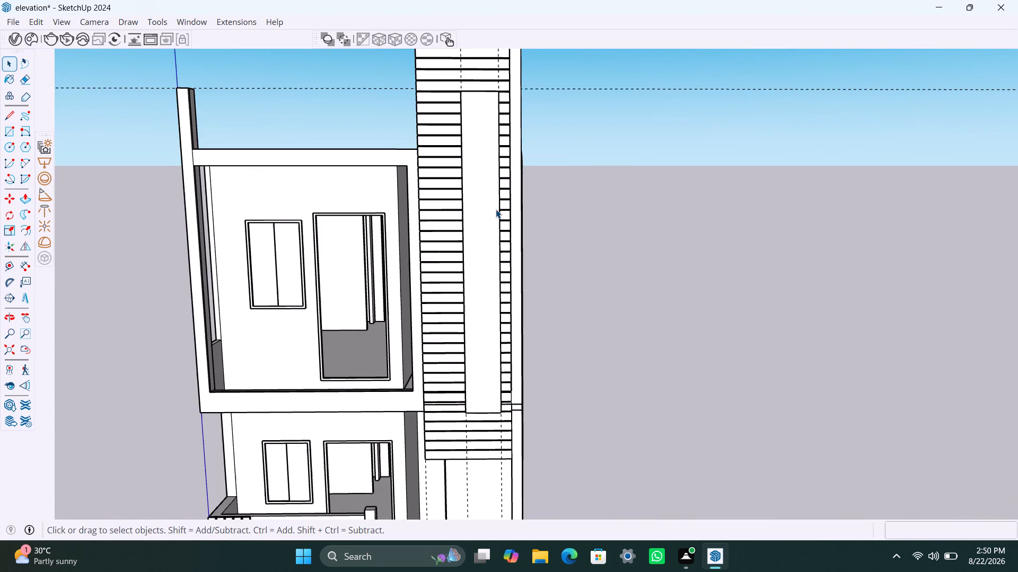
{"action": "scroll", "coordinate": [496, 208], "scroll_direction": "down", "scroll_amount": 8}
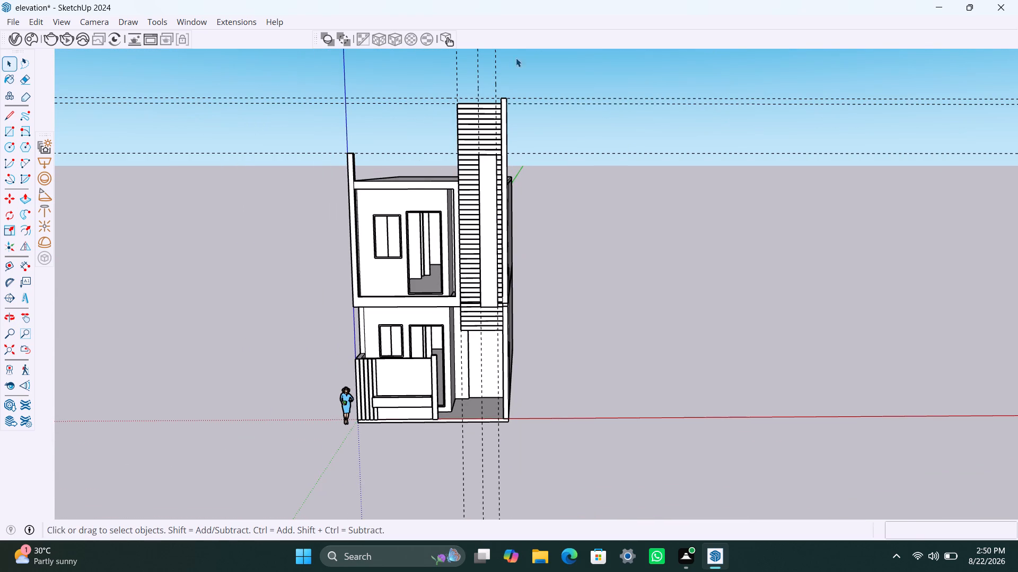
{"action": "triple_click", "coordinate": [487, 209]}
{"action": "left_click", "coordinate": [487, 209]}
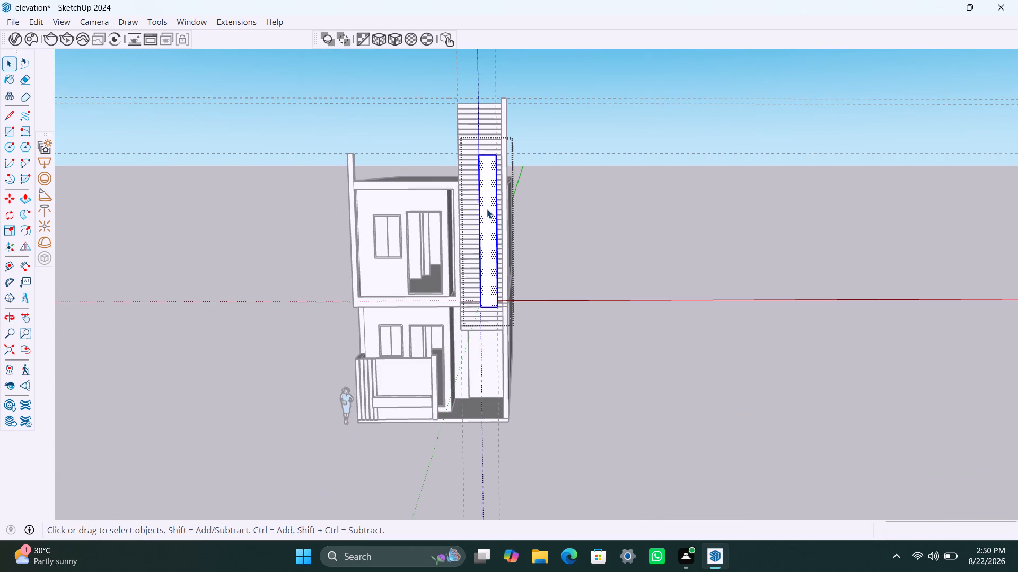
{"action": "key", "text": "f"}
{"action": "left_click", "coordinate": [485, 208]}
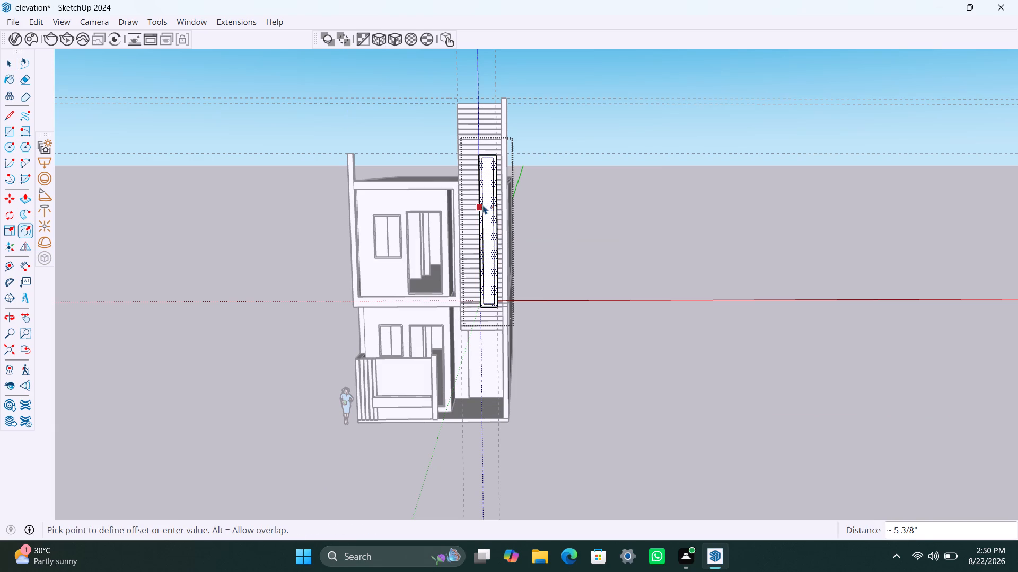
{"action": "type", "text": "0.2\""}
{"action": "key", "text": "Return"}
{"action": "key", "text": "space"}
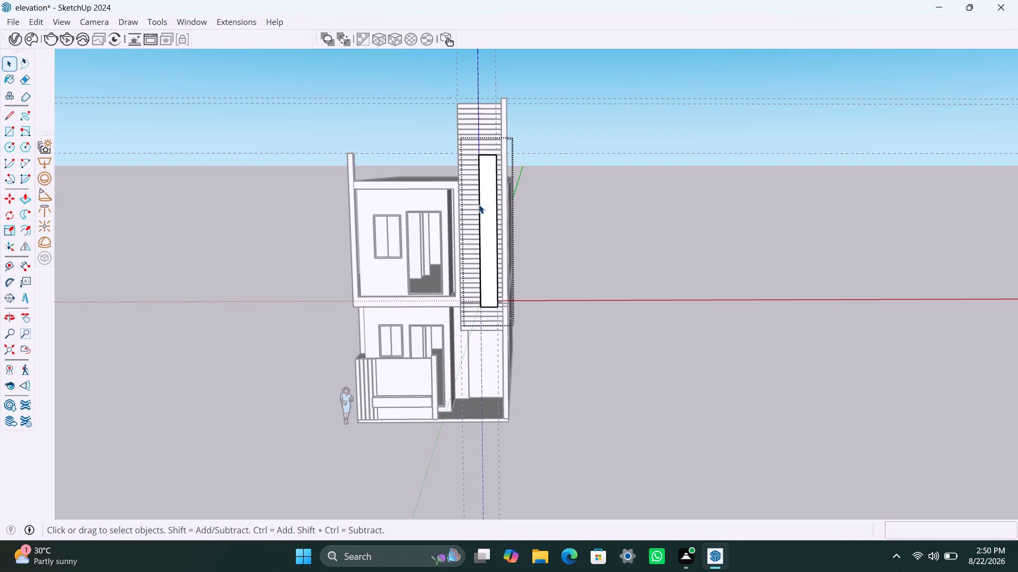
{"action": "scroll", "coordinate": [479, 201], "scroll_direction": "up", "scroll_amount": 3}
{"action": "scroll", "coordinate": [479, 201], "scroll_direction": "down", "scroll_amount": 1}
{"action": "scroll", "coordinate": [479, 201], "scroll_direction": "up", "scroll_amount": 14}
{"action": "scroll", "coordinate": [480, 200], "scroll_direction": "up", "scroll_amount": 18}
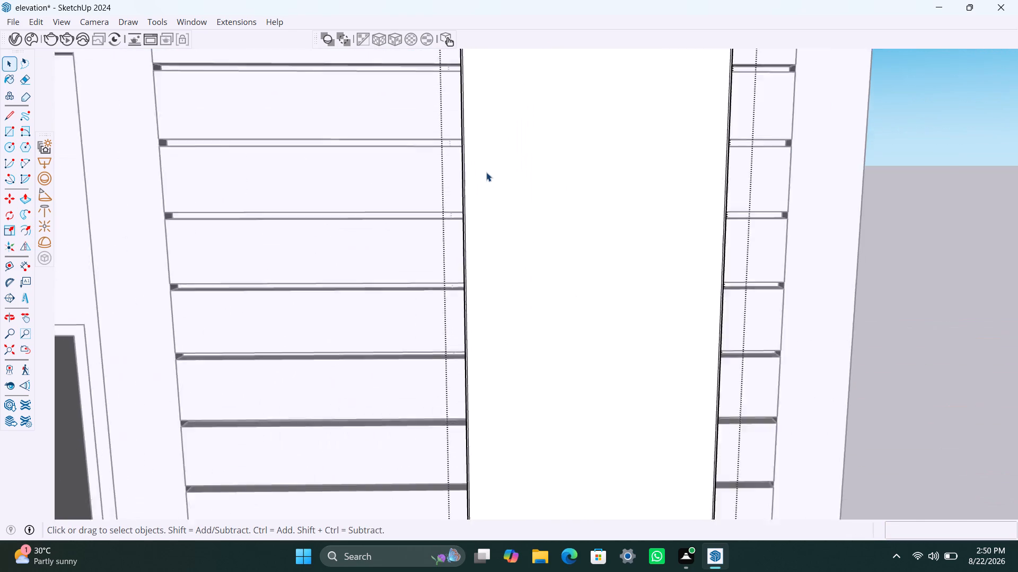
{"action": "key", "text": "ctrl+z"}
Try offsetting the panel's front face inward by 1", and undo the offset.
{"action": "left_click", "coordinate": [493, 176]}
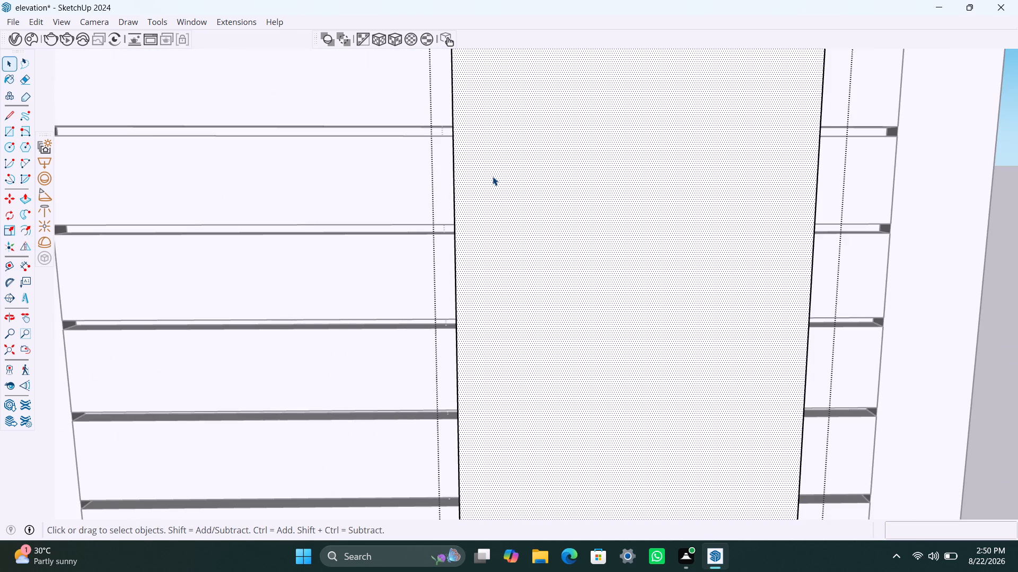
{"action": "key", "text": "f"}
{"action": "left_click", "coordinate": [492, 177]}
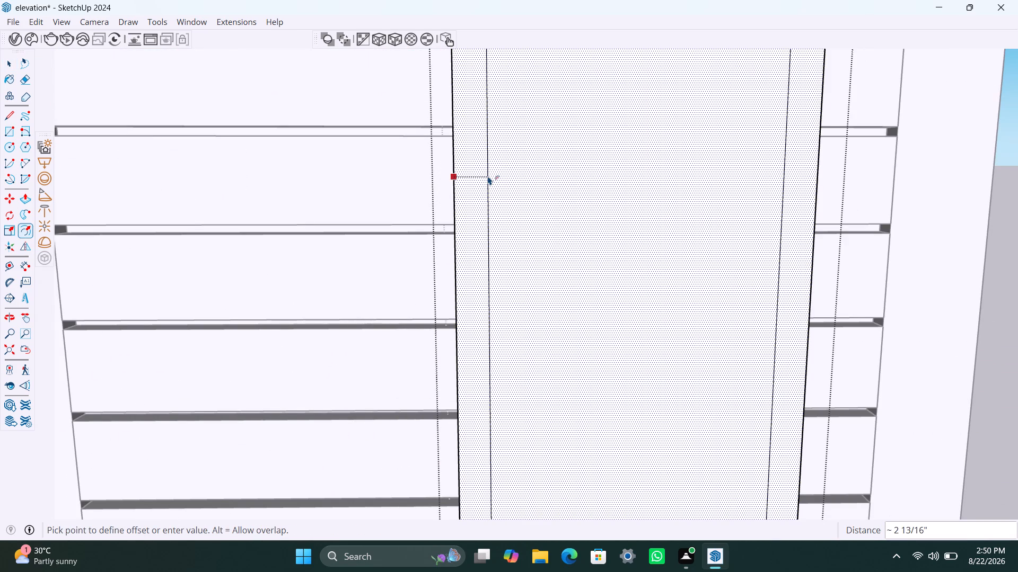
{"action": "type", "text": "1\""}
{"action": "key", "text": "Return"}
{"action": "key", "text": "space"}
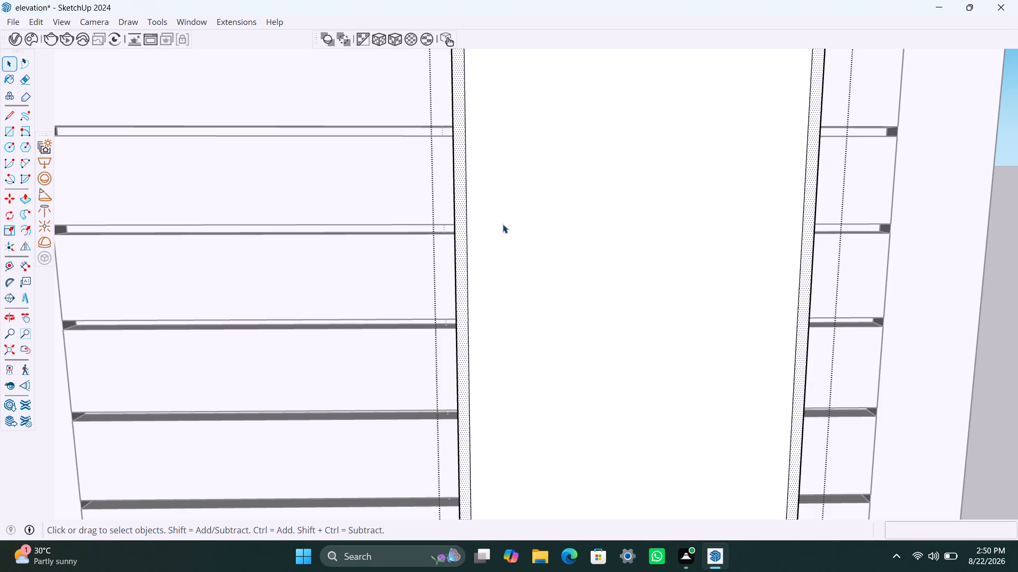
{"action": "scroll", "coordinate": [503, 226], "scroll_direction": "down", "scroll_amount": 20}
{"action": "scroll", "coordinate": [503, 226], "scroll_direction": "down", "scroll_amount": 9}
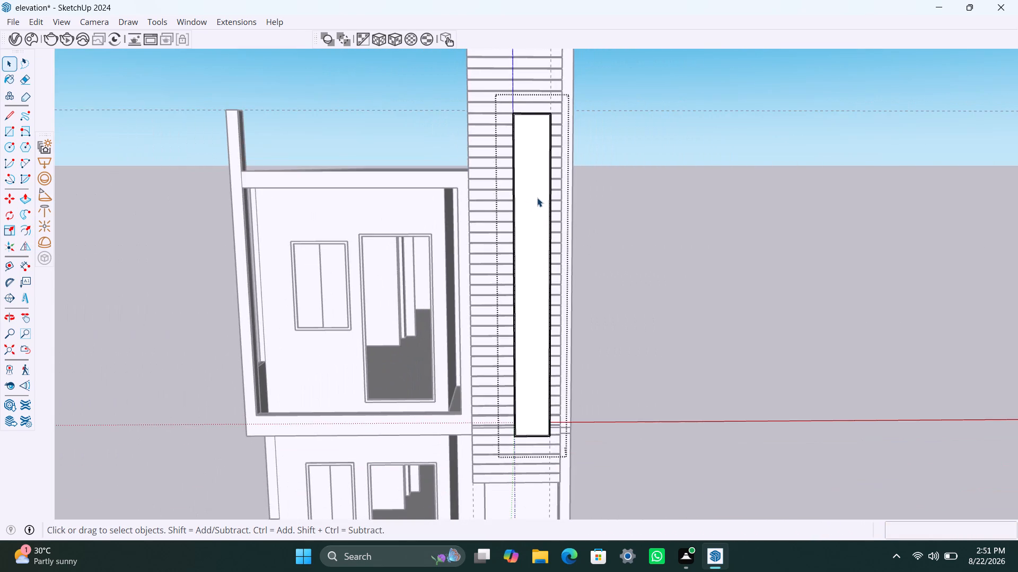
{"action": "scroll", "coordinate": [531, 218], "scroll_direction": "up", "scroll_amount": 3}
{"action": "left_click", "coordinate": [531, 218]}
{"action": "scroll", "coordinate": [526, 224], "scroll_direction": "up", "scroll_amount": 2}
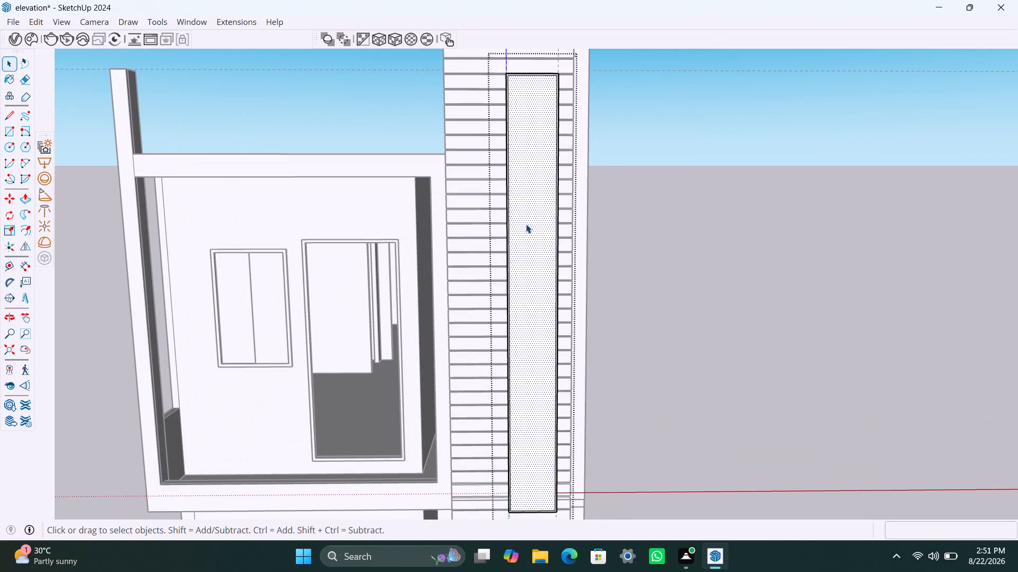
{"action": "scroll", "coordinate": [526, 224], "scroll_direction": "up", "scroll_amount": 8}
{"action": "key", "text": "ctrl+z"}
Offset the panel's front face inward by 3" to outline a frame.
{"action": "key", "text": "f"}
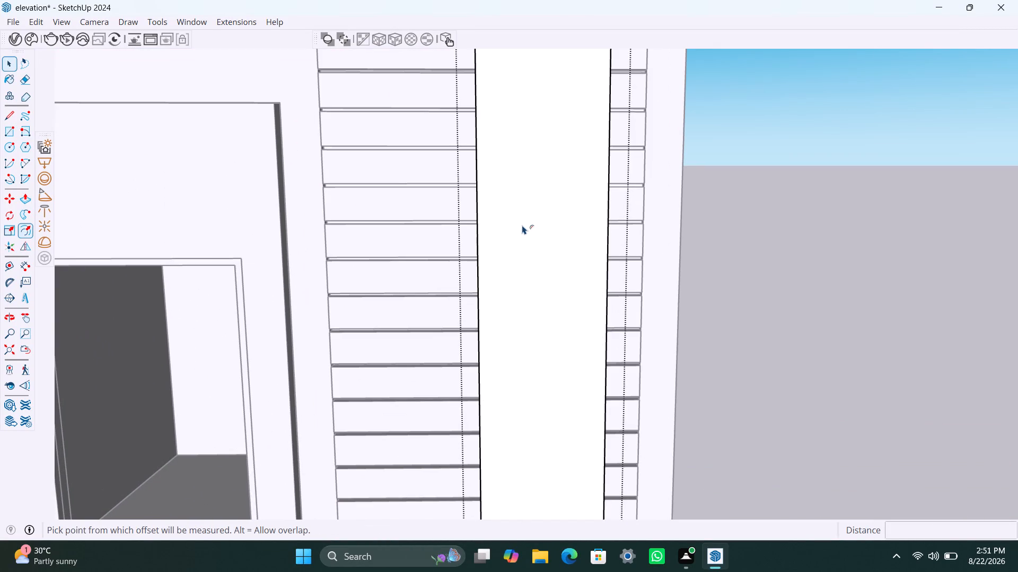
{"action": "left_click", "coordinate": [522, 225]}
{"action": "type", "text": "3\""}
{"action": "key", "text": "Return"}
{"action": "key", "text": "space"}
Save the model and push the panel's inner face back 5" through its thickness, leaving an open frame over the cladding.
{"action": "left_click", "coordinate": [520, 223]}
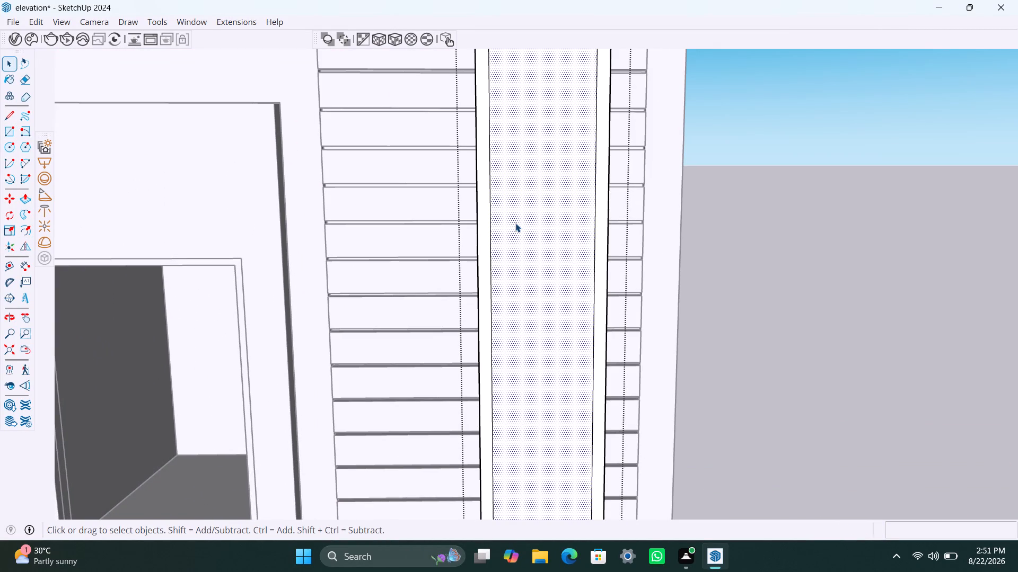
{"action": "key", "text": "p"}
{"action": "left_click", "coordinate": [514, 223]}
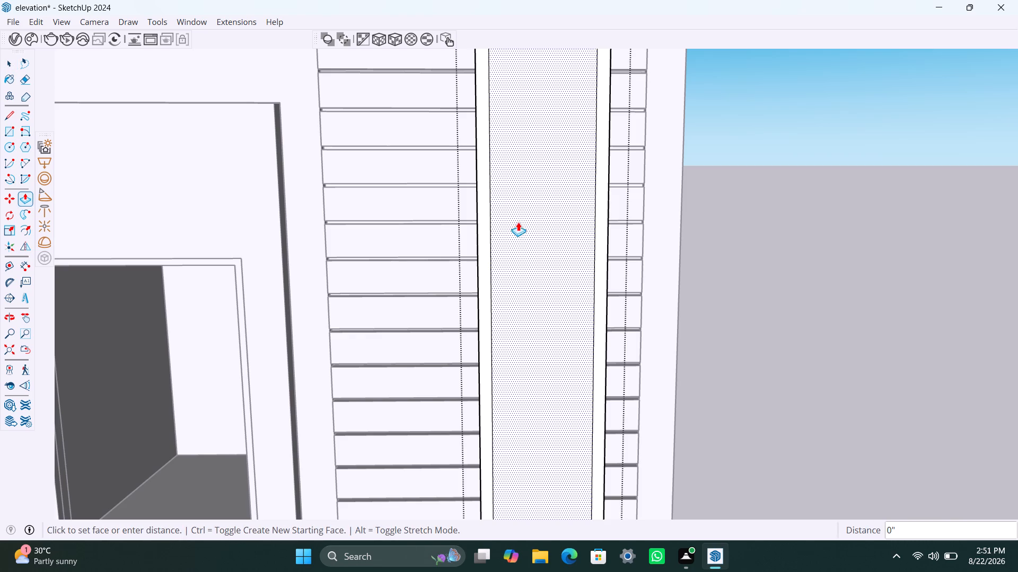
{"action": "scroll", "coordinate": [516, 233], "scroll_direction": "up", "scroll_amount": 7}
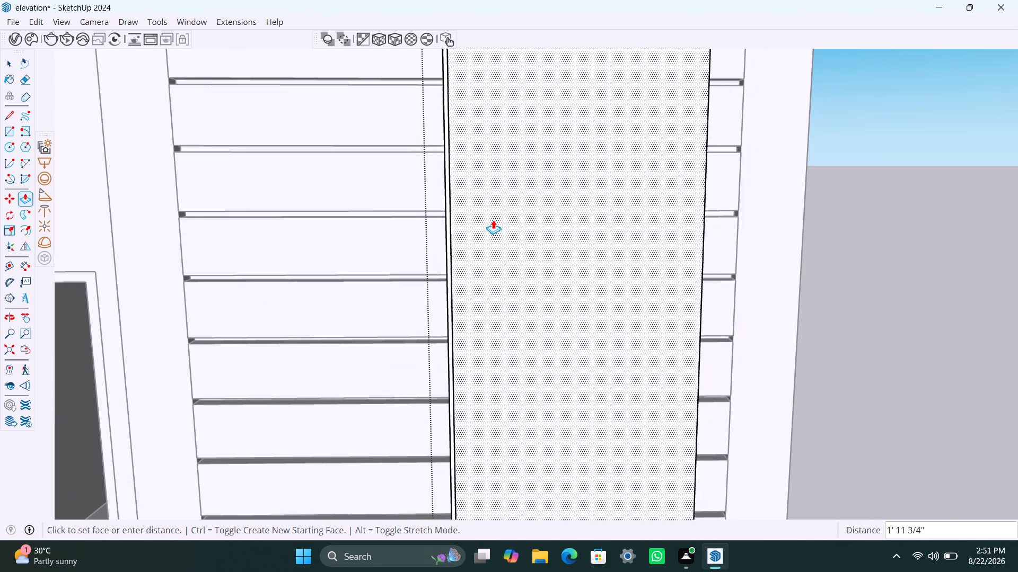
{"action": "key", "text": "Escape"}
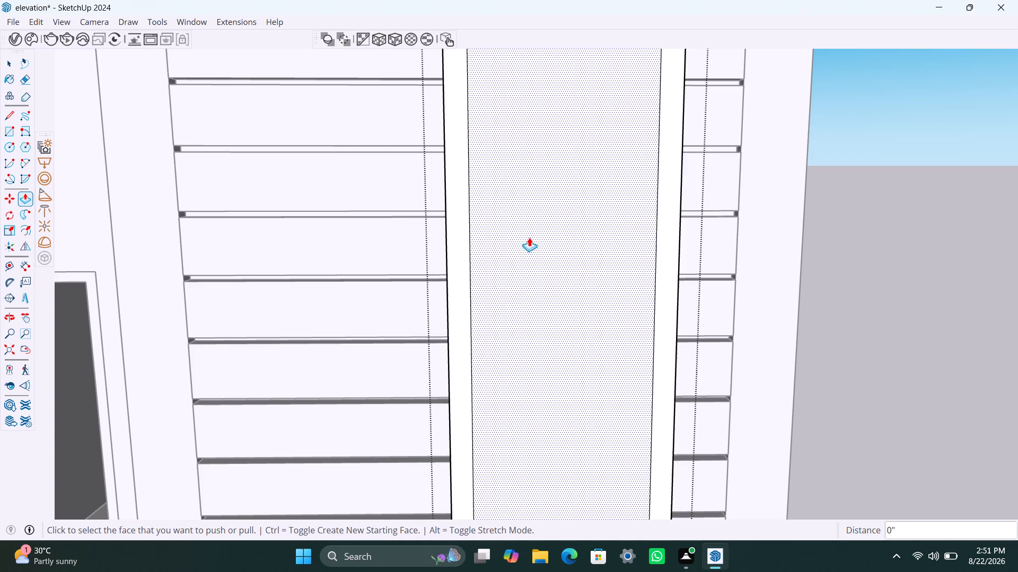
{"action": "scroll", "coordinate": [529, 238], "scroll_direction": "down", "scroll_amount": 2}
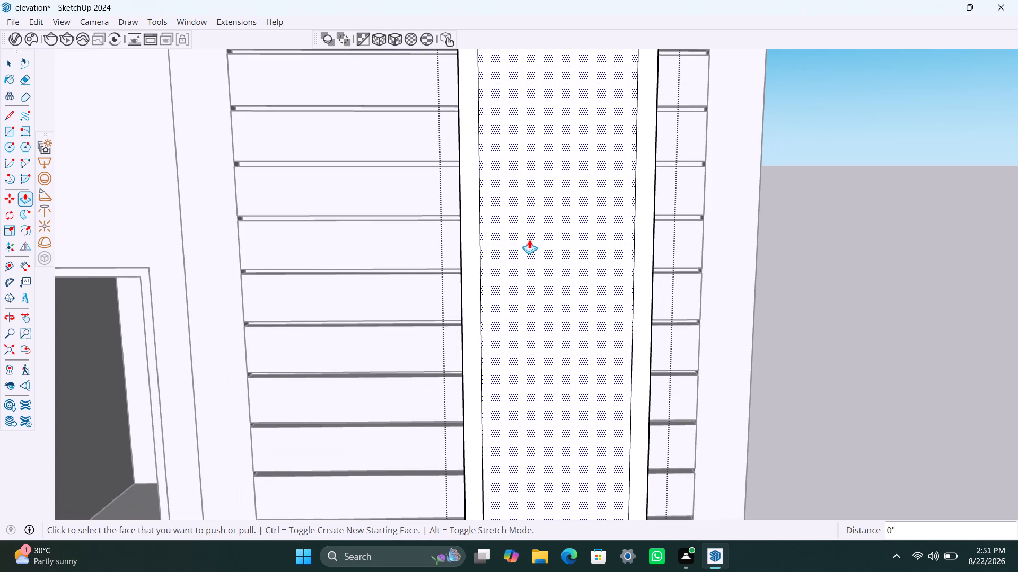
{"action": "key", "text": "ctrl+s"}
{"action": "left_click", "coordinate": [530, 239]}
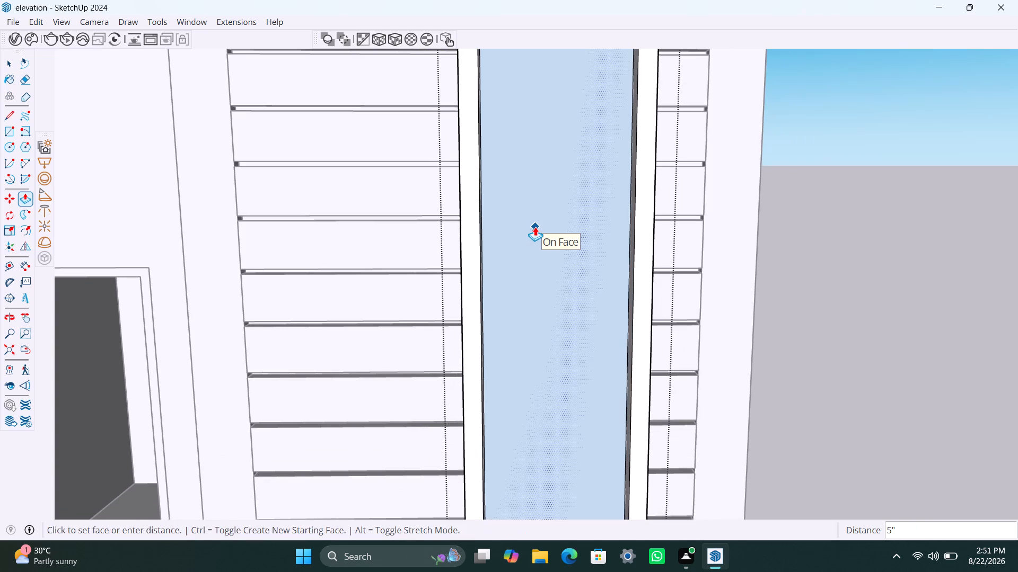
{"action": "scroll", "coordinate": [535, 227], "scroll_direction": "down", "scroll_amount": 4}
{"action": "left_click", "coordinate": [535, 227]}
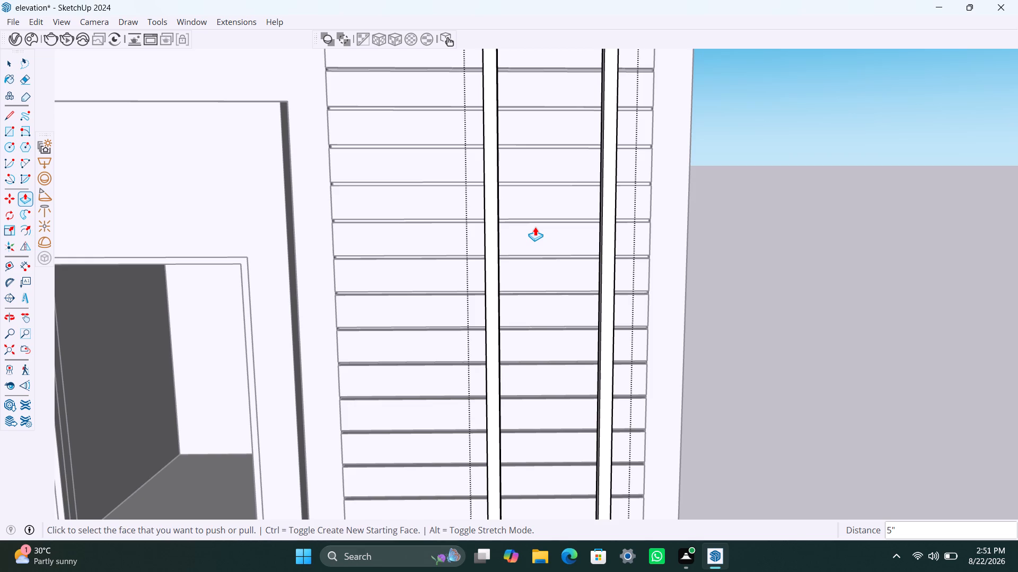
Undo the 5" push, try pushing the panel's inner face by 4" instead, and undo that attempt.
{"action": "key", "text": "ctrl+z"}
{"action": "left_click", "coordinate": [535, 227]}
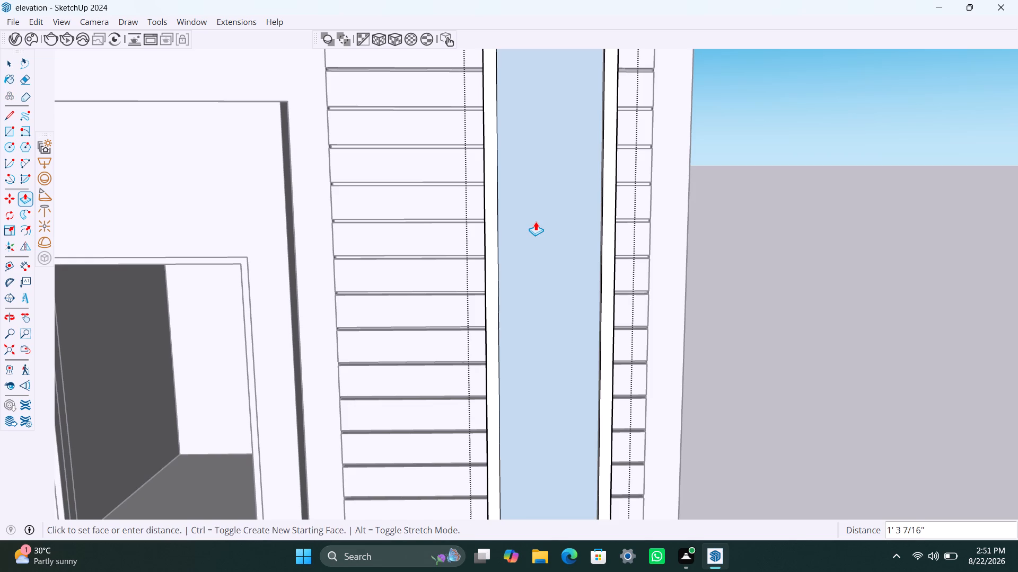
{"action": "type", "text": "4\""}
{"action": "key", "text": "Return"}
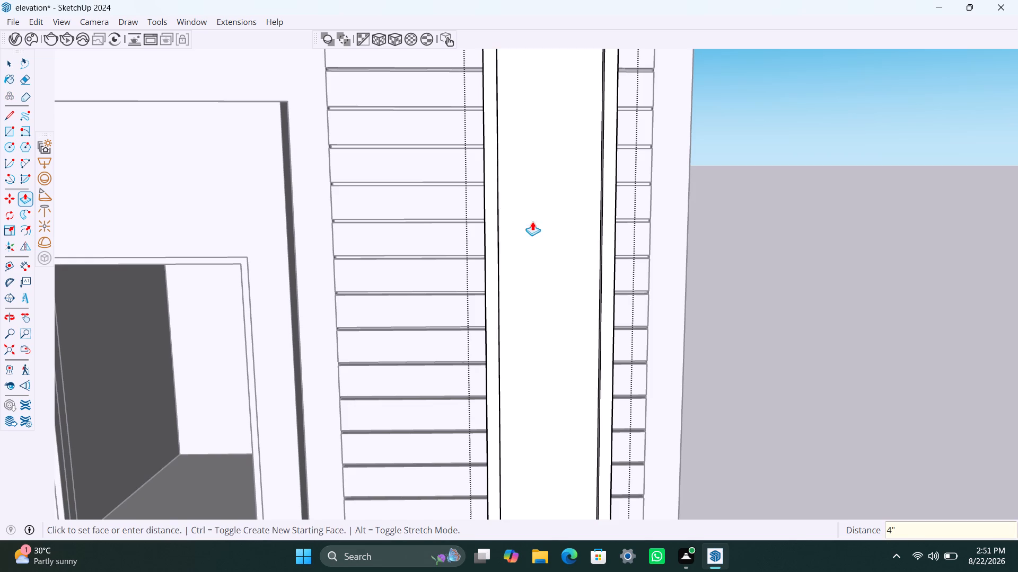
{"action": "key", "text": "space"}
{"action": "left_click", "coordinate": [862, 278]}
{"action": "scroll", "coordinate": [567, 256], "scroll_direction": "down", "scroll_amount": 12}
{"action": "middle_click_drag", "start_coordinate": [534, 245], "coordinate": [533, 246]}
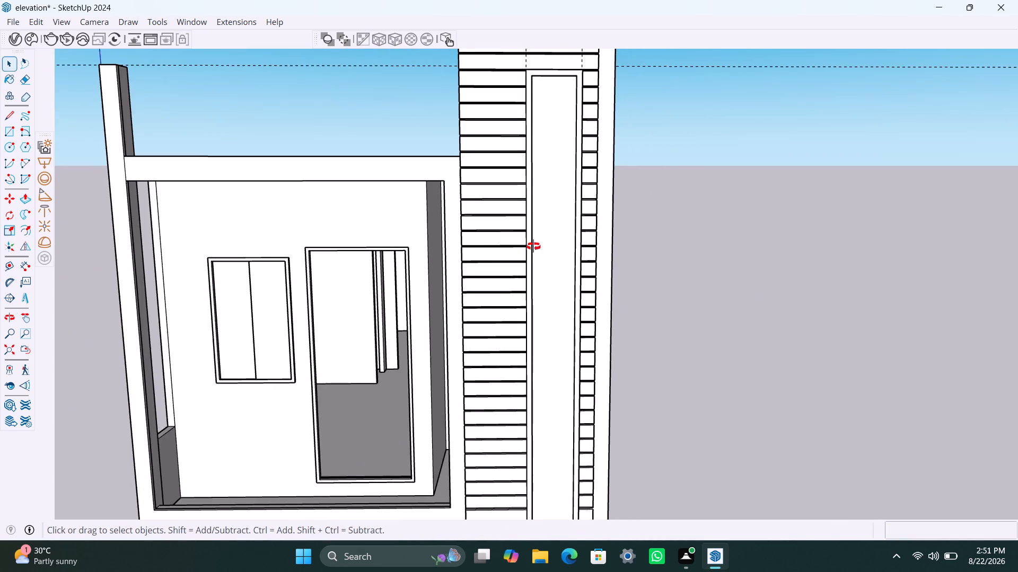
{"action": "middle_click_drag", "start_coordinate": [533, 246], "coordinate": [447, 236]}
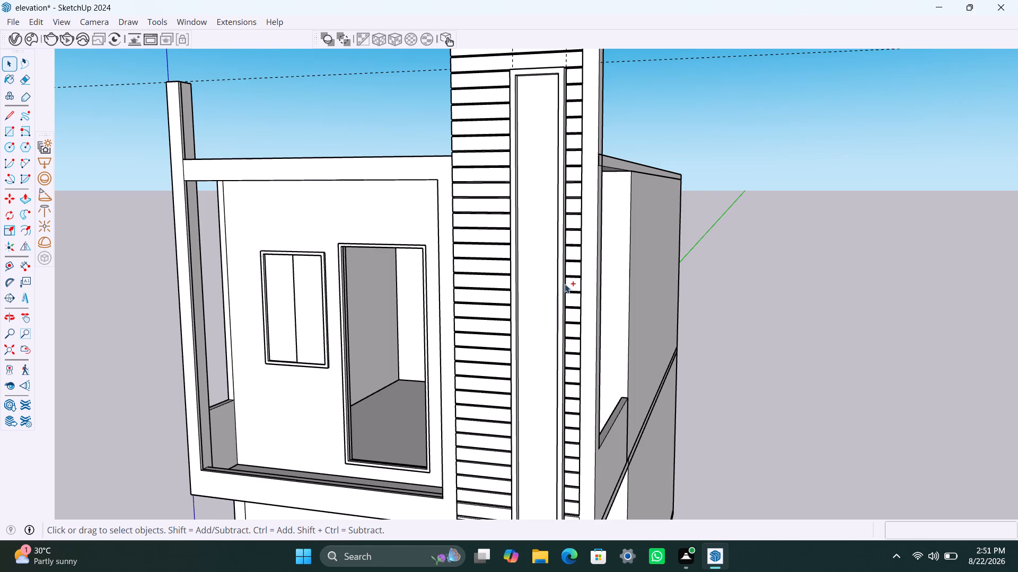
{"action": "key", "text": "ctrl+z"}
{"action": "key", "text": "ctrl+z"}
Push the panel's inner face back 5" through its thickness to leave an open frame over the cladding.
{"action": "left_click", "coordinate": [543, 280]}
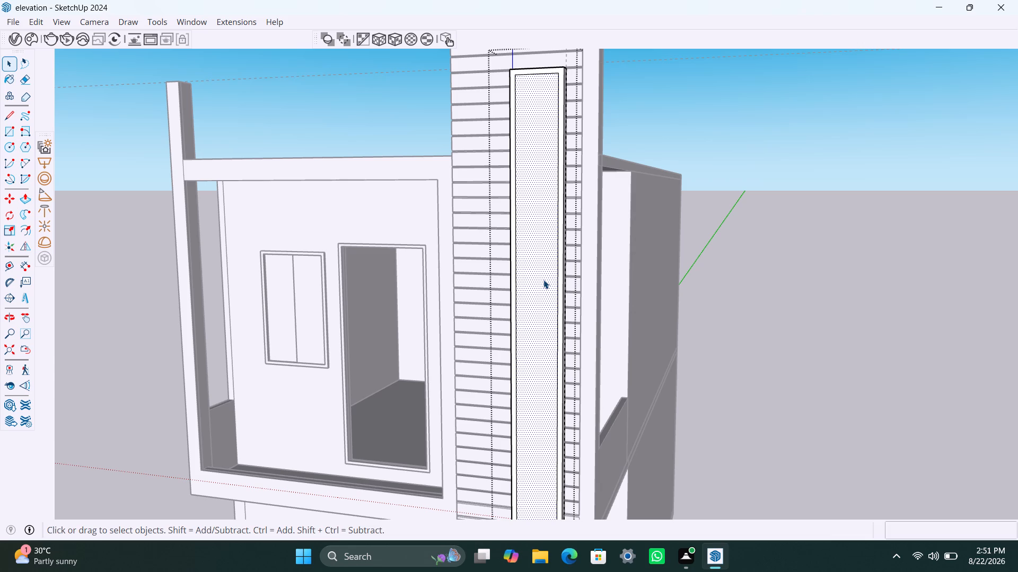
{"action": "key", "text": "p"}
{"action": "left_click", "coordinate": [543, 280]}
{"action": "left_click", "coordinate": [548, 271]}
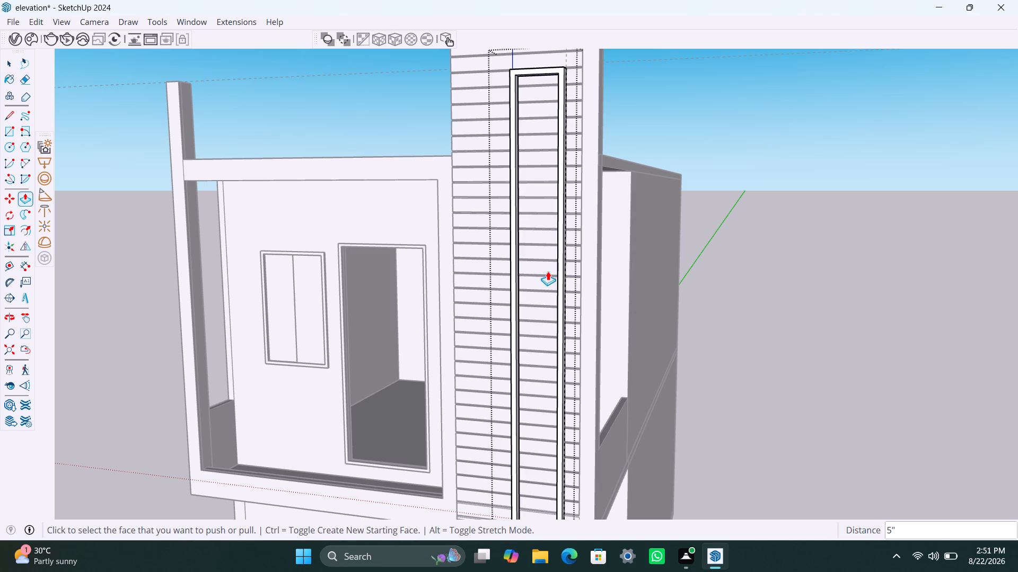
{"action": "key", "text": "space"}
{"action": "scroll", "coordinate": [513, 324], "scroll_direction": "down", "scroll_amount": 4}
{"action": "middle_click_drag", "start_coordinate": [514, 337], "coordinate": [580, 354]}
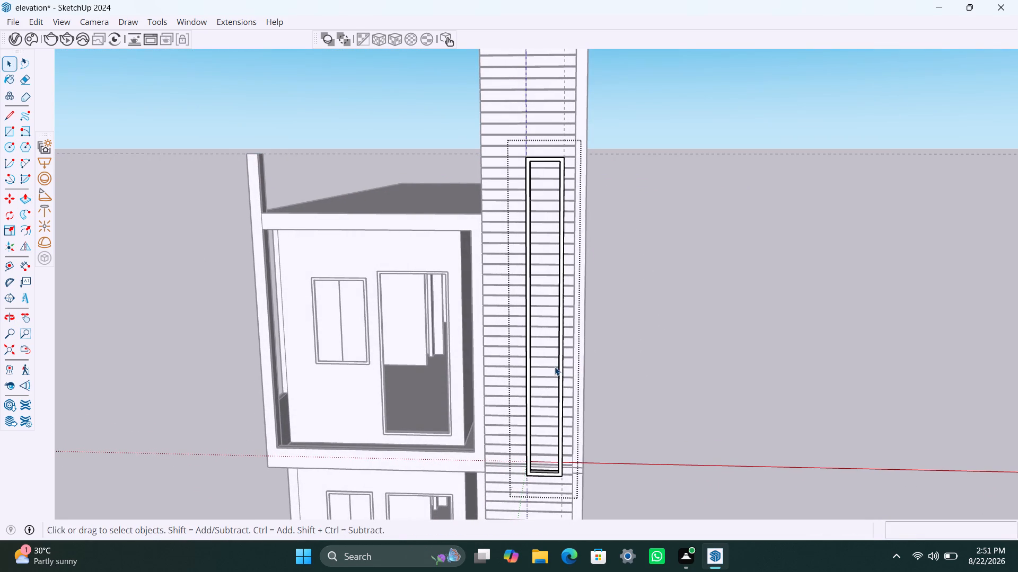
Draw a rectangle filling the vertical frame's opening, from its inner upper corner to the diagonally opposite inner lower corner.
{"action": "key", "text": "r"}
{"action": "scroll", "coordinate": [530, 164], "scroll_direction": "up", "scroll_amount": 3}
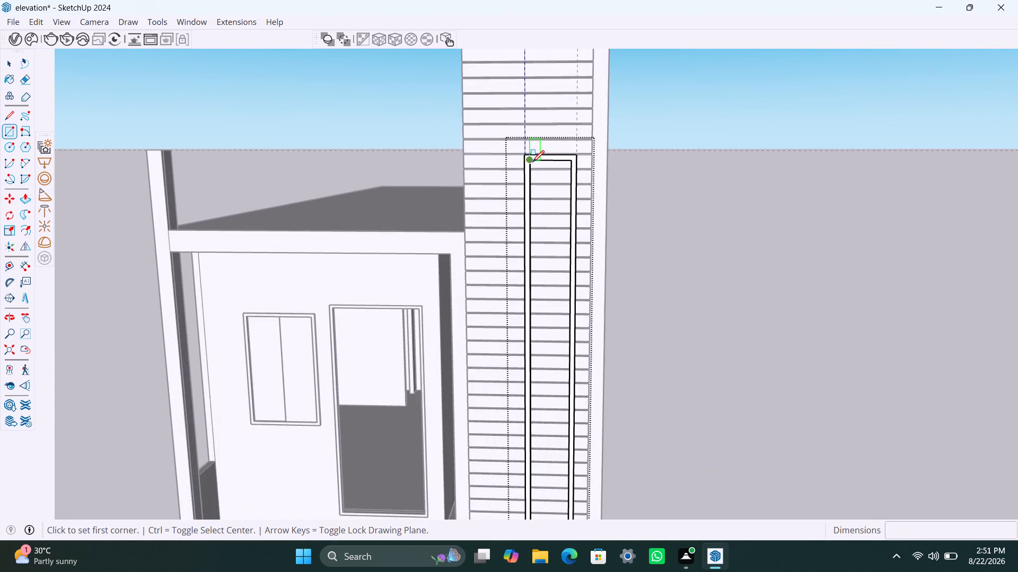
{"action": "scroll", "coordinate": [532, 162], "scroll_direction": "up", "scroll_amount": 6}
{"action": "left_click", "coordinate": [533, 160]}
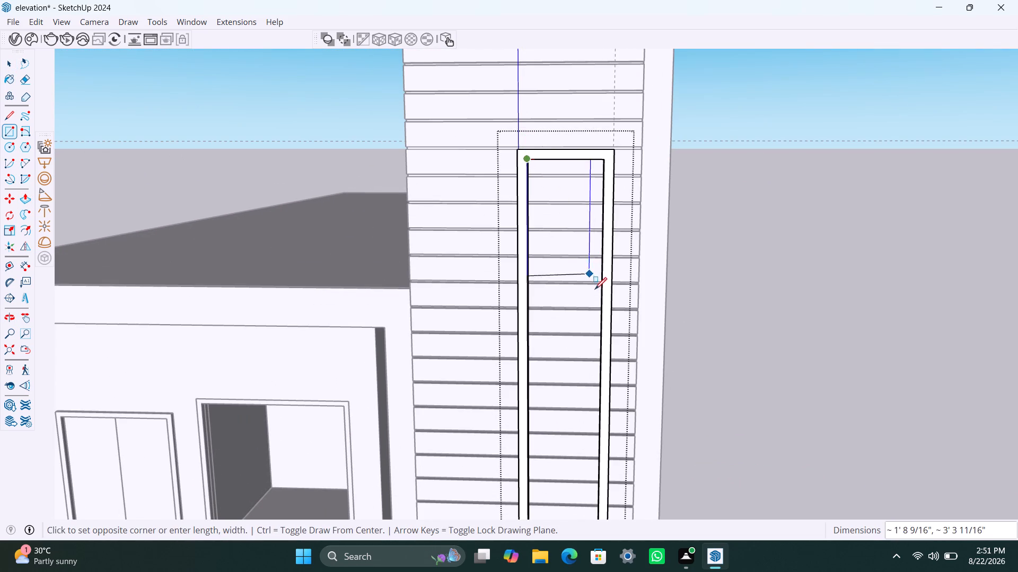
{"action": "scroll", "coordinate": [598, 296], "scroll_direction": "down", "scroll_amount": 6}
{"action": "middle_click_drag", "start_coordinate": [598, 299], "coordinate": [595, 83]}
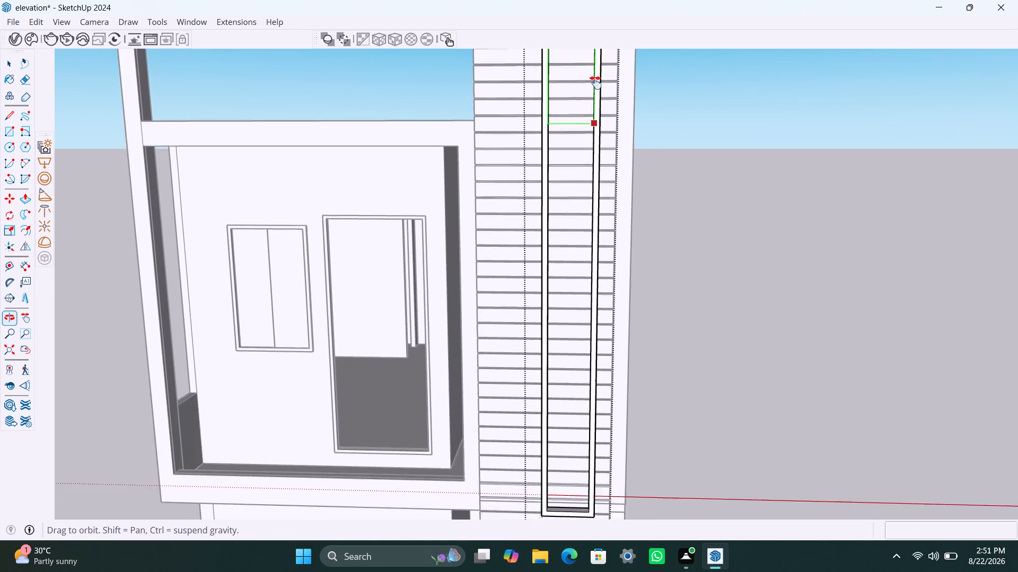
{"action": "middle_click_drag", "start_coordinate": [595, 83], "coordinate": [603, 18]}
{"action": "left_click", "coordinate": [602, 413]}
{"action": "key", "text": "space"}
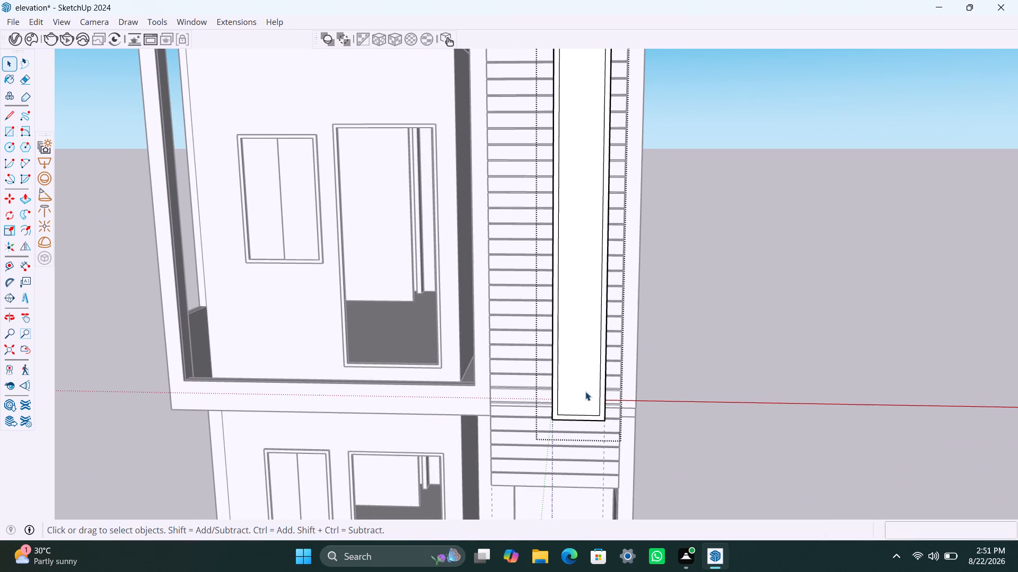
Make the rectangle inside the frame opening, with its edges, a separate group.
{"action": "double_click", "coordinate": [585, 391]}
{"action": "right_click", "coordinate": [585, 391]}
{"action": "left_click", "coordinate": [647, 198]}
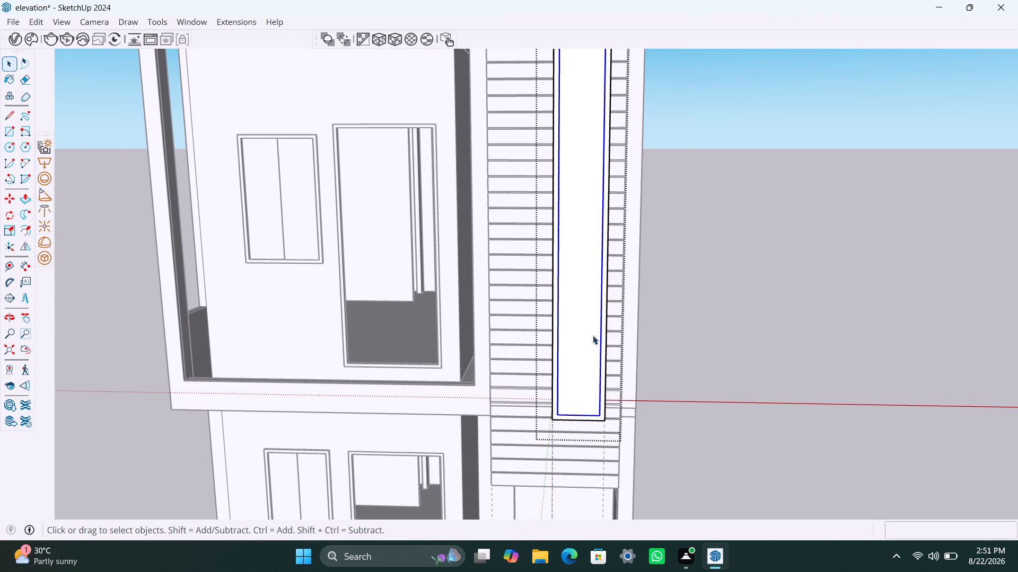
Open the infill group, push/pull its face 18mm into a thin panel, and close the groups.
{"action": "triple_click", "coordinate": [580, 339]}
{"action": "key", "text": "p"}
{"action": "left_click", "coordinate": [580, 339]}
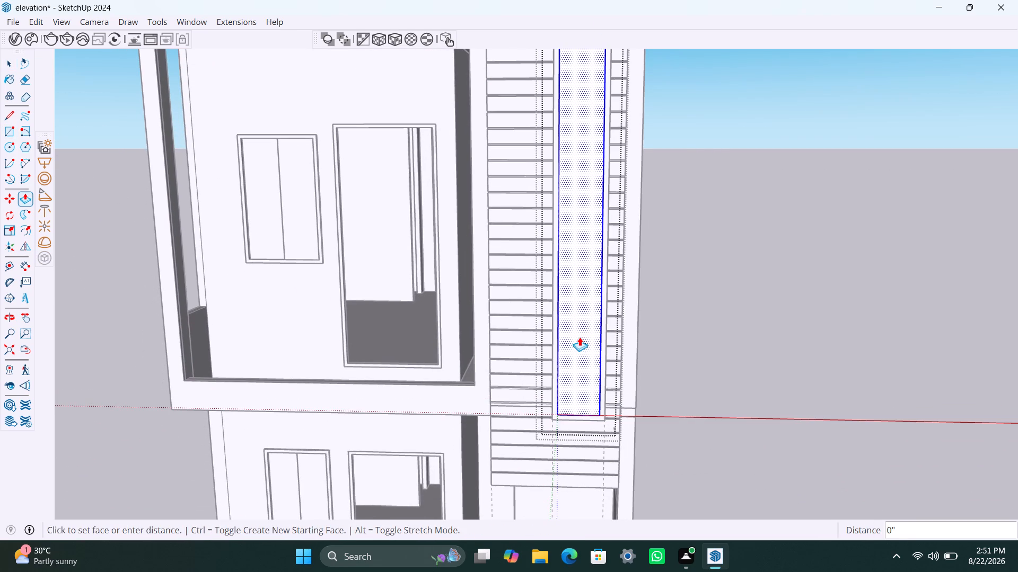
{"action": "type", "text": "18mm"}
{"action": "key", "text": "Return"}
{"action": "key", "text": "space"}
{"action": "left_click", "coordinate": [815, 361]}
{"action": "scroll", "coordinate": [599, 395], "scroll_direction": "up", "scroll_amount": 4}
{"action": "middle_click_drag", "start_coordinate": [567, 415], "coordinate": [531, 424]}
{"action": "scroll", "coordinate": [552, 416], "scroll_direction": "down", "scroll_amount": 4}
{"action": "middle_click_drag", "start_coordinate": [555, 424], "coordinate": [413, 425]}
{"action": "scroll", "coordinate": [514, 390], "scroll_direction": "up", "scroll_amount": 3}
{"action": "middle_click_drag", "start_coordinate": [517, 383], "coordinate": [328, 417]}
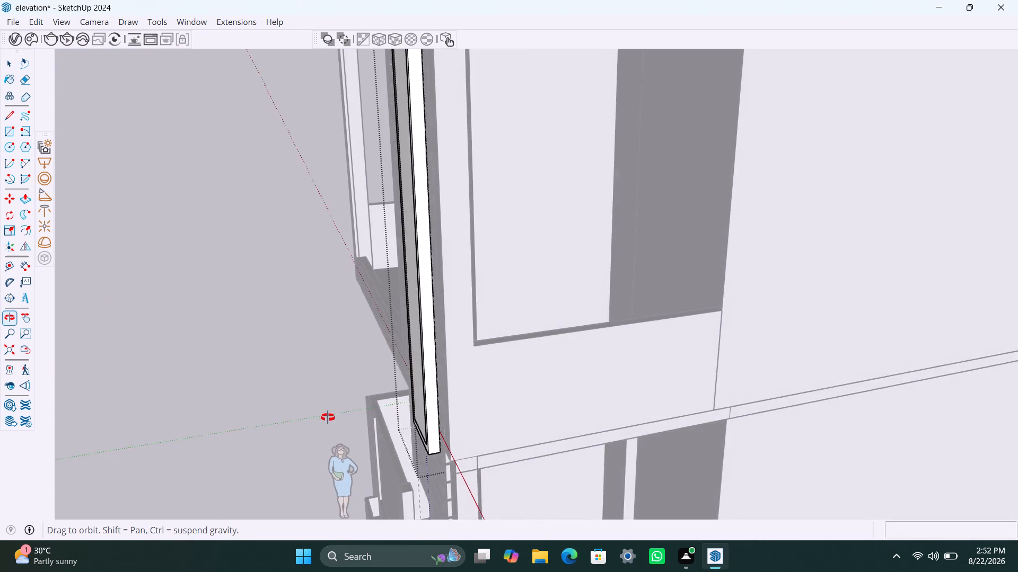
{"action": "middle_click_drag", "start_coordinate": [328, 417], "coordinate": [565, 409]}
{"action": "scroll", "coordinate": [545, 374], "scroll_direction": "down", "scroll_amount": 11}
{"action": "triple_click", "coordinate": [891, 341]}
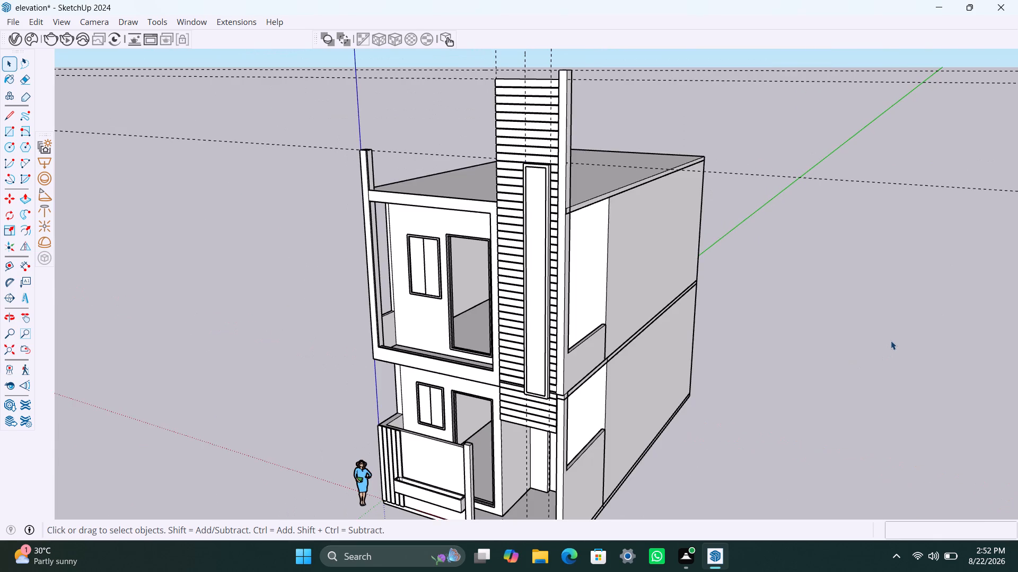
Save the model.
{"action": "scroll", "coordinate": [529, 370], "scroll_direction": "down", "scroll_amount": 4}
{"action": "middle_click_drag", "start_coordinate": [481, 382], "coordinate": [578, 389]}
{"action": "key", "text": "ctrl+s"}
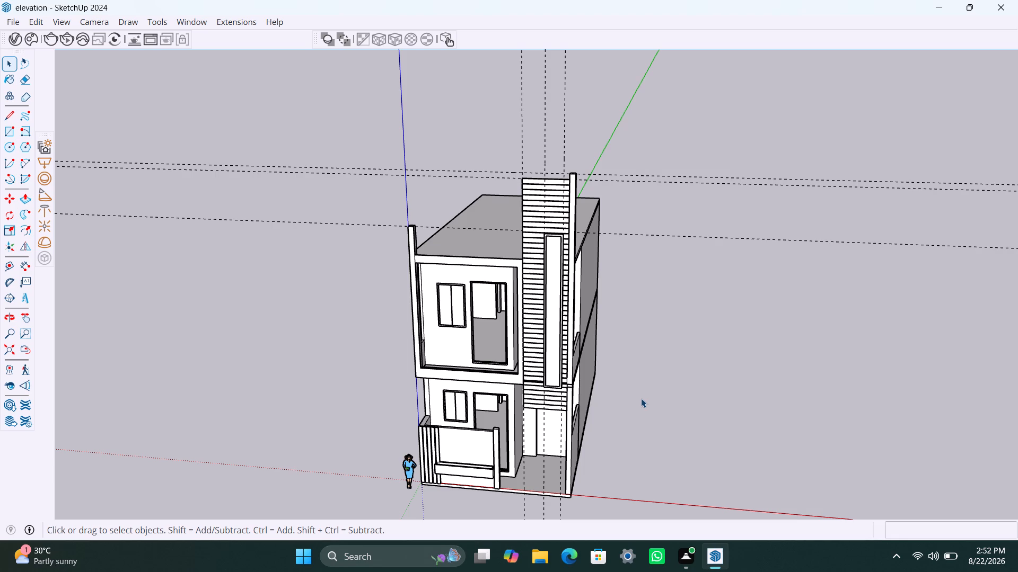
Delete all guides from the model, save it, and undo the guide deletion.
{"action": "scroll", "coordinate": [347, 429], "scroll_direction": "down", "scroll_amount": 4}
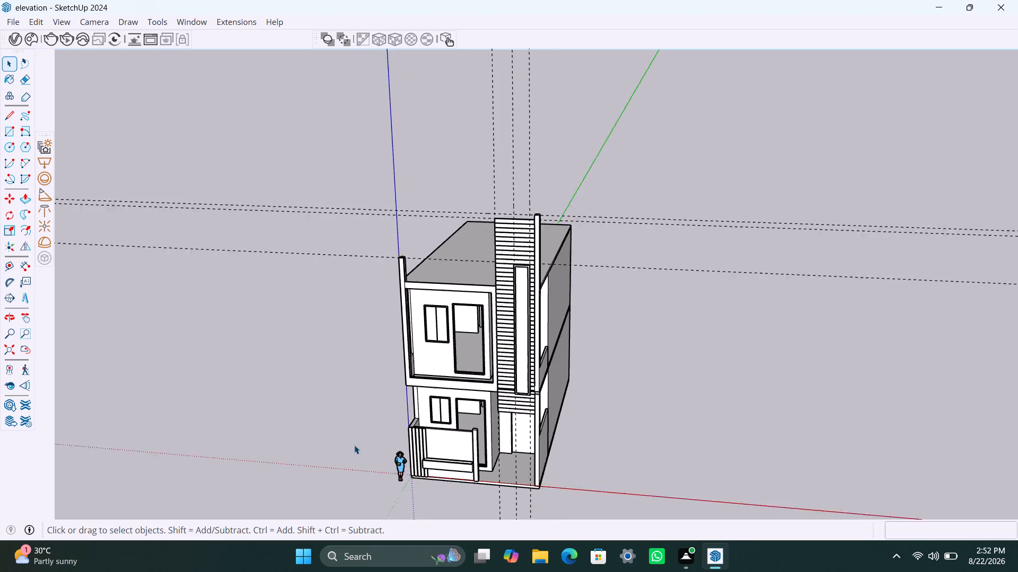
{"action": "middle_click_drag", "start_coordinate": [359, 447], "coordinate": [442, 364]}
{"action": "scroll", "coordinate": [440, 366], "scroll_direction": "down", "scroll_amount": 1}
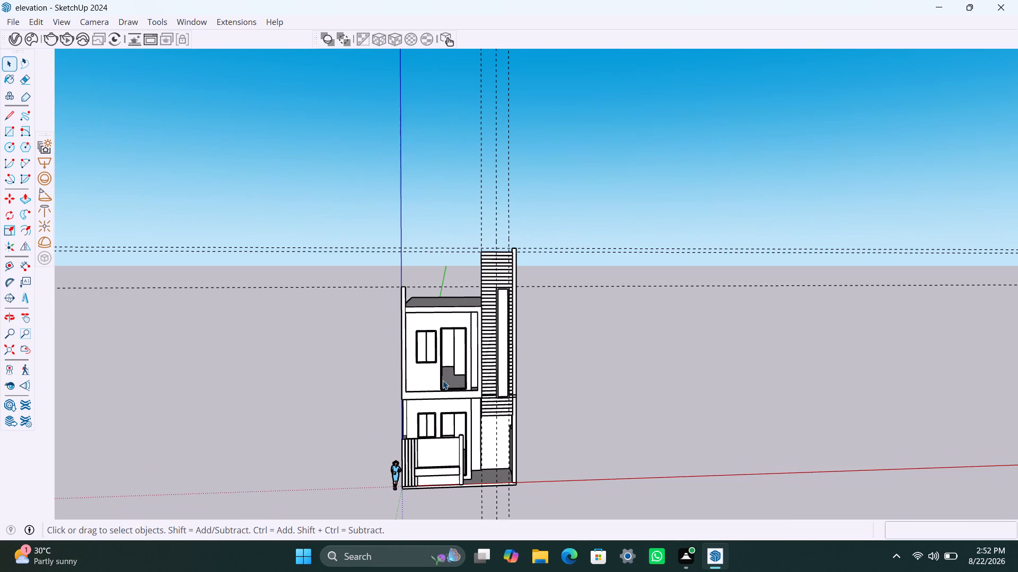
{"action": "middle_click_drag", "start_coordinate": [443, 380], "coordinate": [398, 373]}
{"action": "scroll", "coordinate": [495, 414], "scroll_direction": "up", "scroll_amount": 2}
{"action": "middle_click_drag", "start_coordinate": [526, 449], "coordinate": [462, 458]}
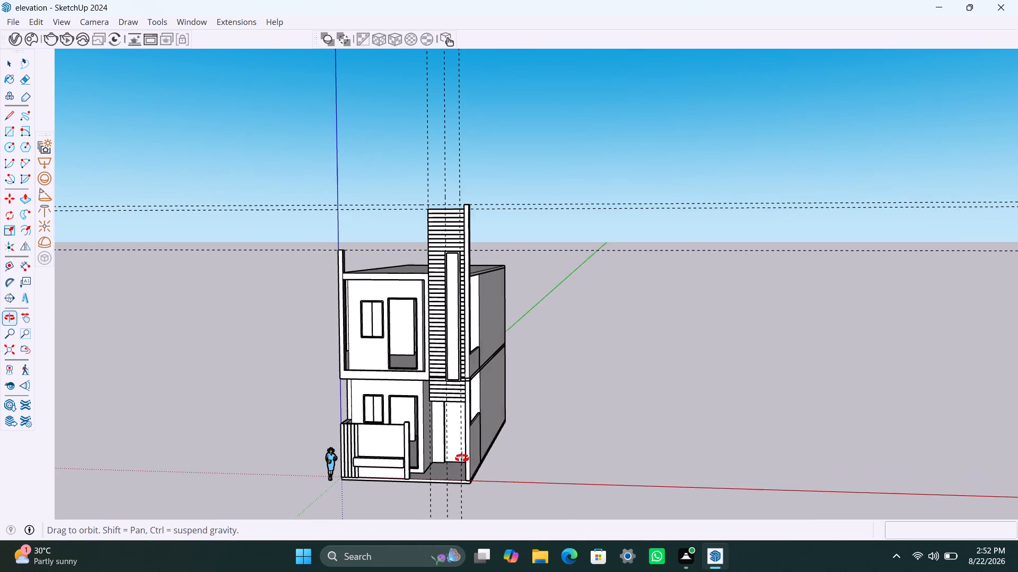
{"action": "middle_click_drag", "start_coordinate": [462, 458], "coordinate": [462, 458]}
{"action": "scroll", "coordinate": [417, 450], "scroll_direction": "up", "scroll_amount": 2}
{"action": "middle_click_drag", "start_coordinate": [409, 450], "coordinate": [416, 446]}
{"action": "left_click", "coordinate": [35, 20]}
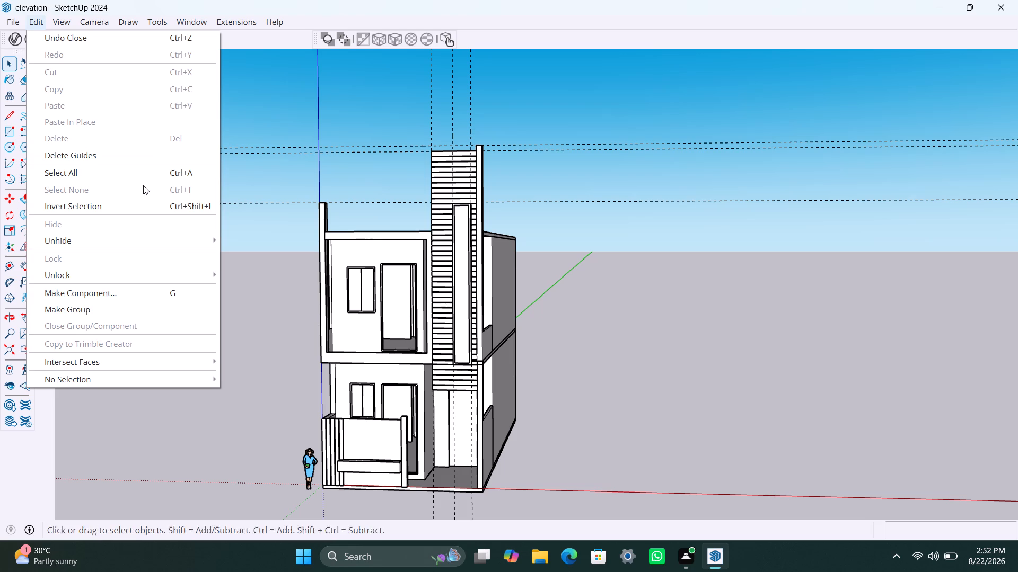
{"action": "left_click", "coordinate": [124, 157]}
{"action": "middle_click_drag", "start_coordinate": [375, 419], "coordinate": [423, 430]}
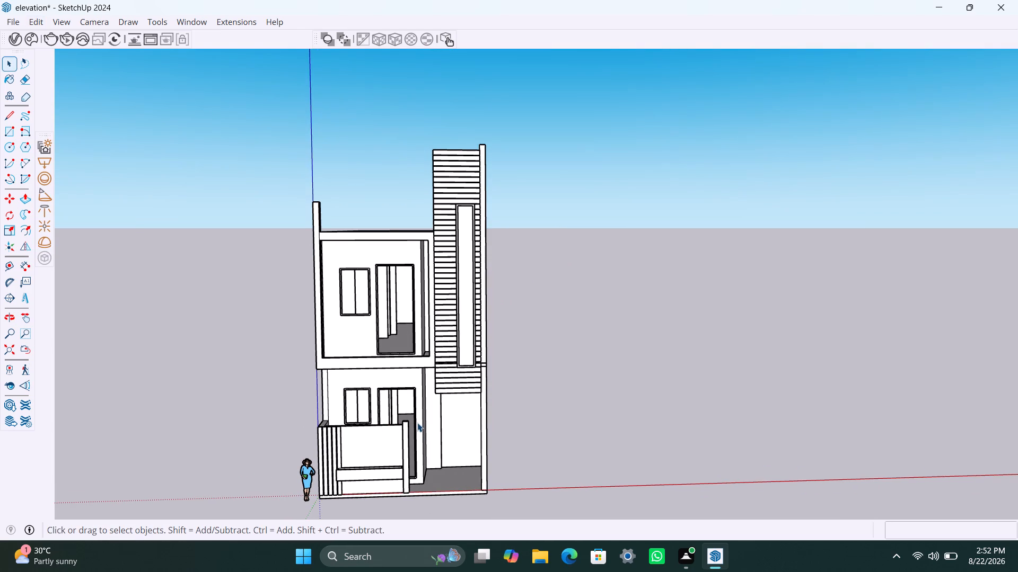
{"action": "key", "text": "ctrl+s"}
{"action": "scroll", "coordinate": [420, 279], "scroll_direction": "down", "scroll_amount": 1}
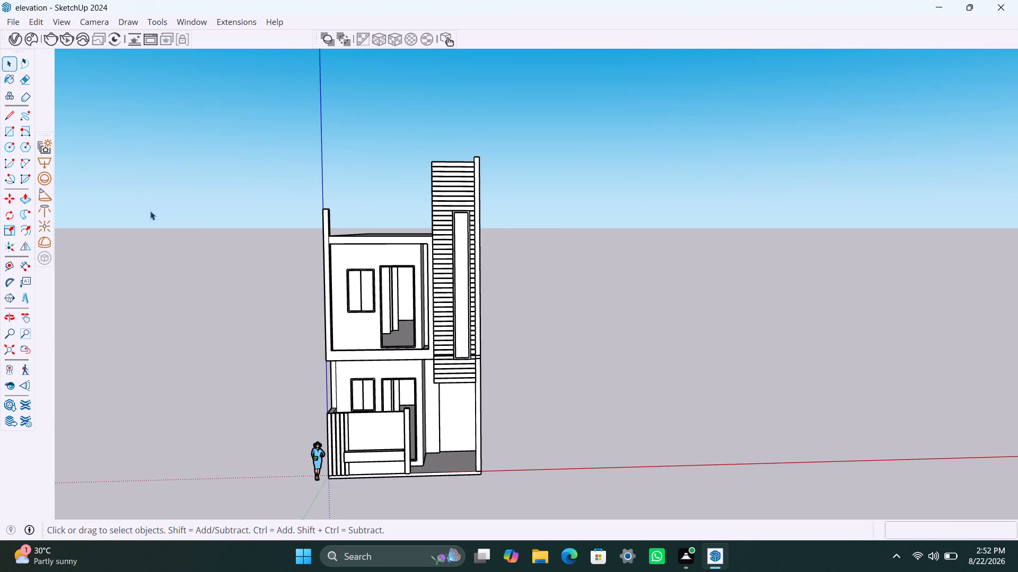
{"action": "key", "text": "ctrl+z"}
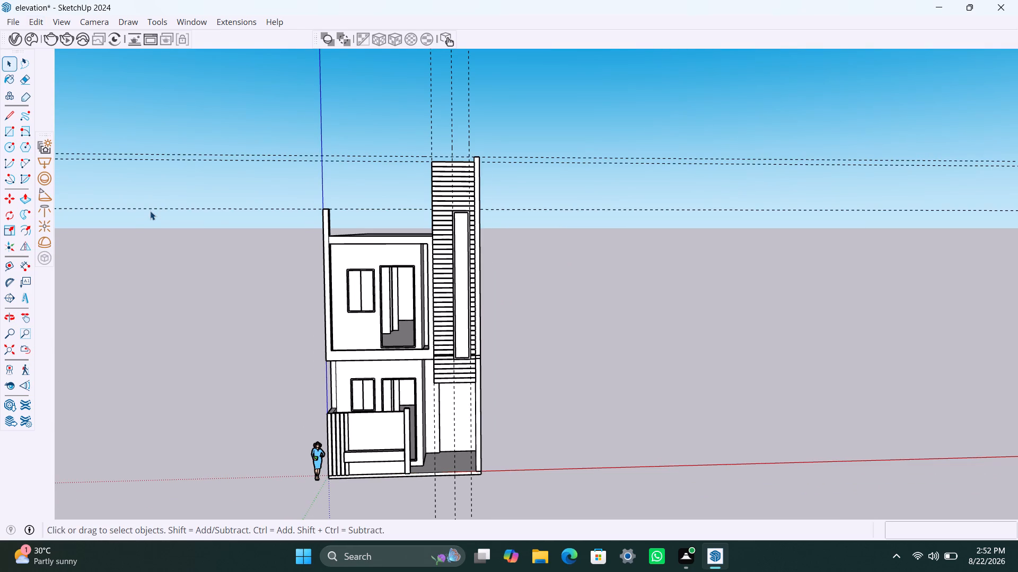
Examine the house's front elevation, including the strip cladding and the framed vertical panel.
{"action": "scroll", "coordinate": [576, 305], "scroll_direction": "up", "scroll_amount": 2}
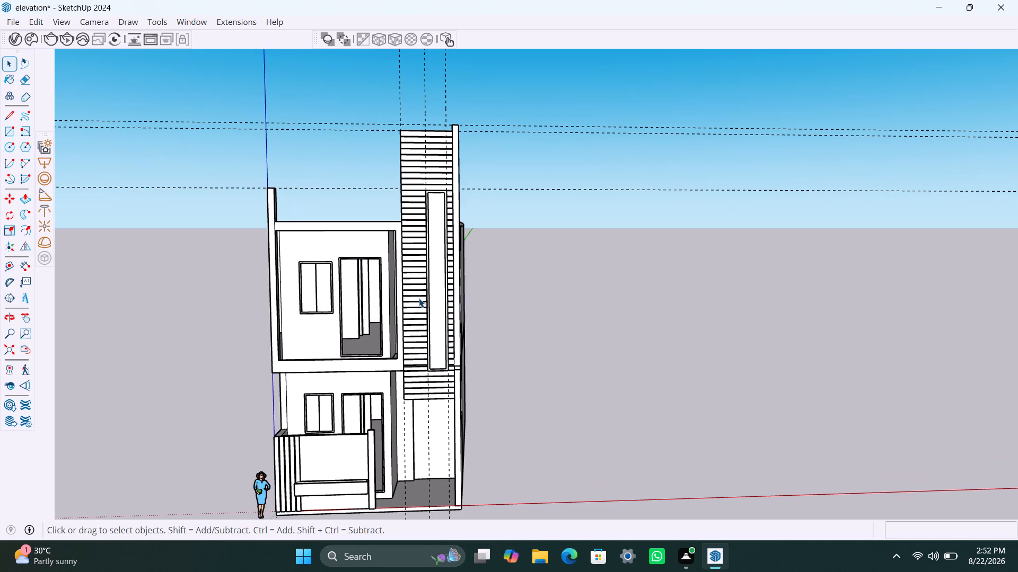
{"action": "middle_click_drag", "start_coordinate": [420, 298], "coordinate": [543, 283]}
{"action": "scroll", "coordinate": [489, 299], "scroll_direction": "up", "scroll_amount": 1}
{"action": "middle_click_drag", "start_coordinate": [471, 302], "coordinate": [429, 274]}
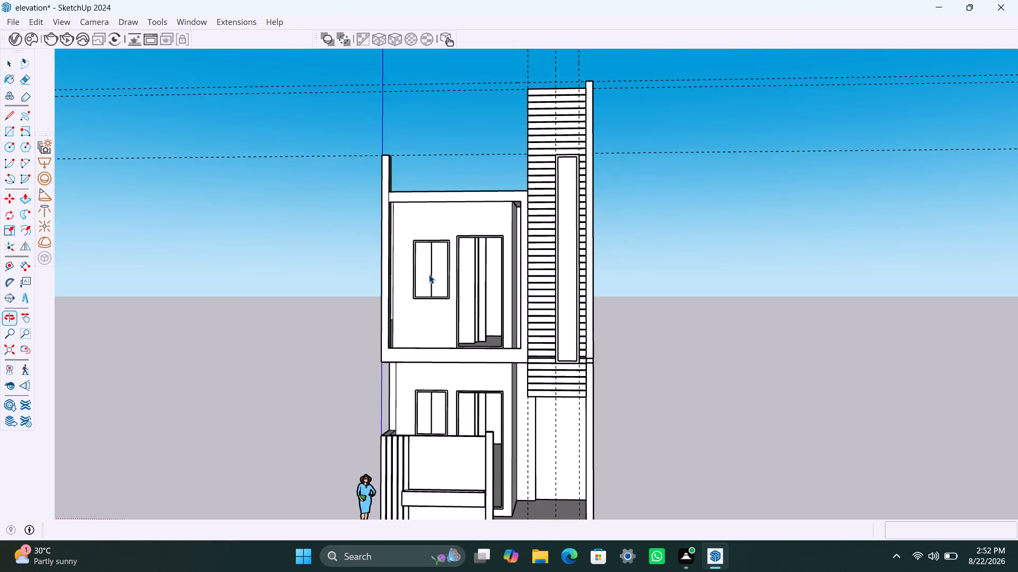
{"action": "scroll", "coordinate": [479, 300], "scroll_direction": "down", "scroll_amount": 3}
{"action": "middle_click_drag", "start_coordinate": [502, 320], "coordinate": [526, 316]}
{"action": "scroll", "coordinate": [499, 301], "scroll_direction": "up", "scroll_amount": 1}
{"action": "middle_click_drag", "start_coordinate": [492, 298], "coordinate": [501, 294]}
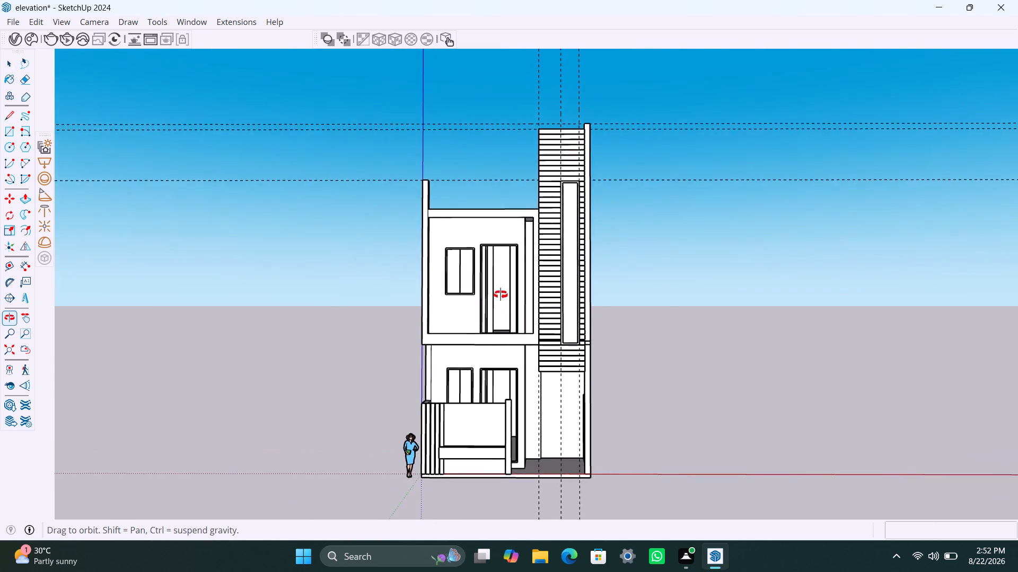
{"action": "middle_click_drag", "start_coordinate": [501, 294], "coordinate": [501, 294]}
{"action": "scroll", "coordinate": [499, 291], "scroll_direction": "up", "scroll_amount": 2}
{"action": "scroll", "coordinate": [494, 283], "scroll_direction": "down", "scroll_amount": 2}
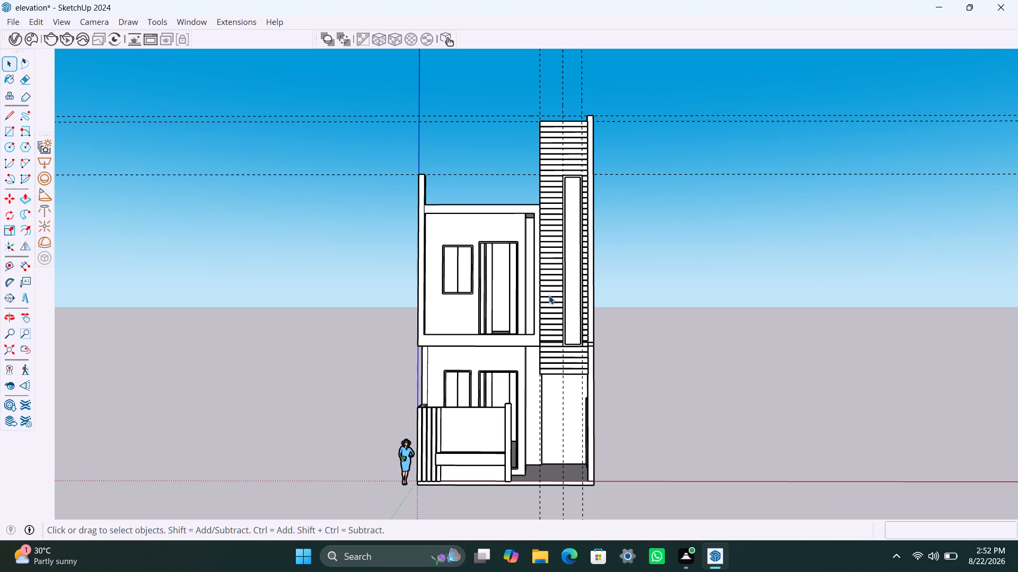
{"action": "left_click", "coordinate": [549, 294]}
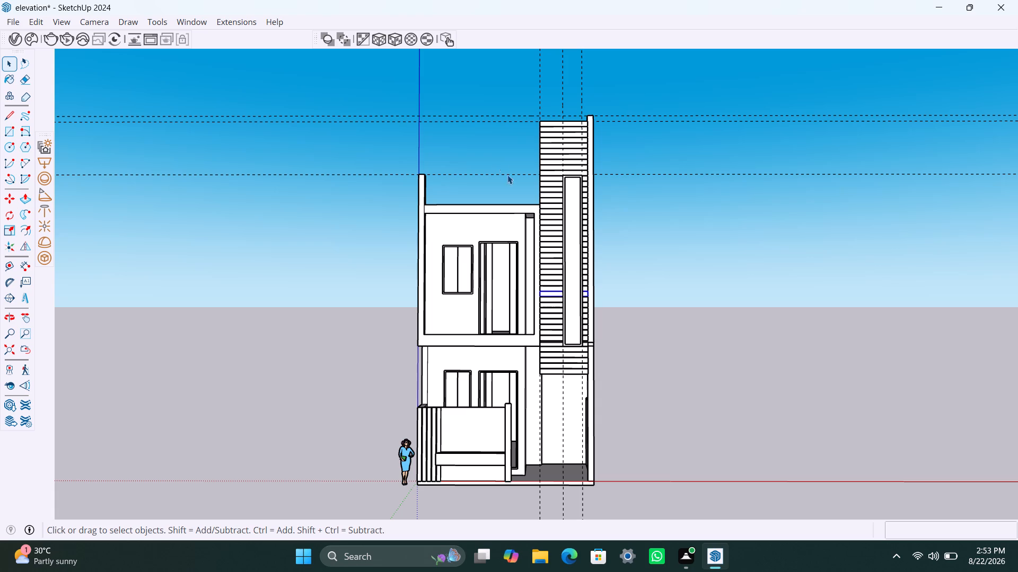
{"action": "scroll", "coordinate": [464, 321], "scroll_direction": "up", "scroll_amount": 1}
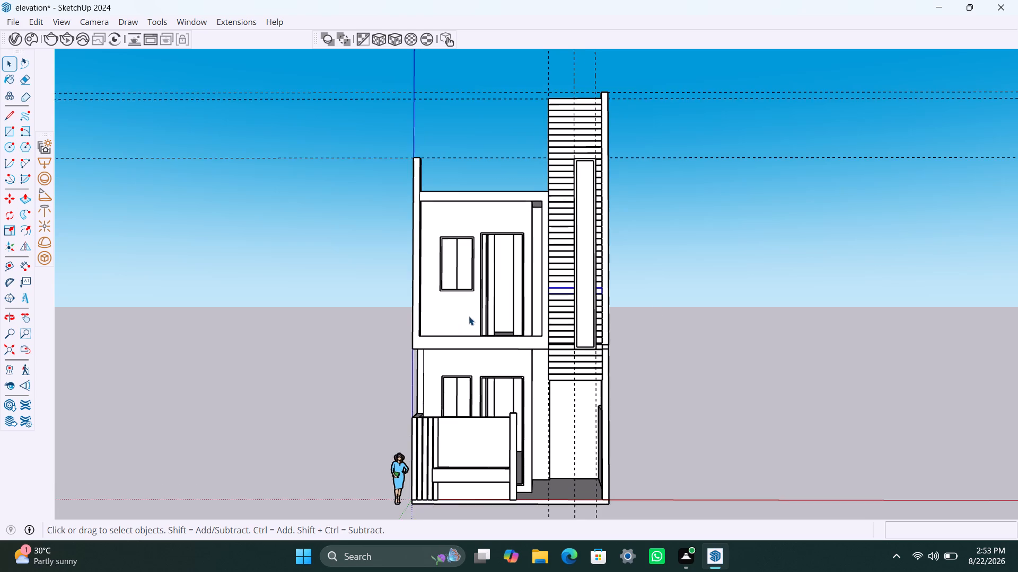
{"action": "scroll", "coordinate": [479, 300], "scroll_direction": "down", "scroll_amount": 2}
Save the model with the guides kept in place.
{"action": "key", "text": "ctrl+s"}
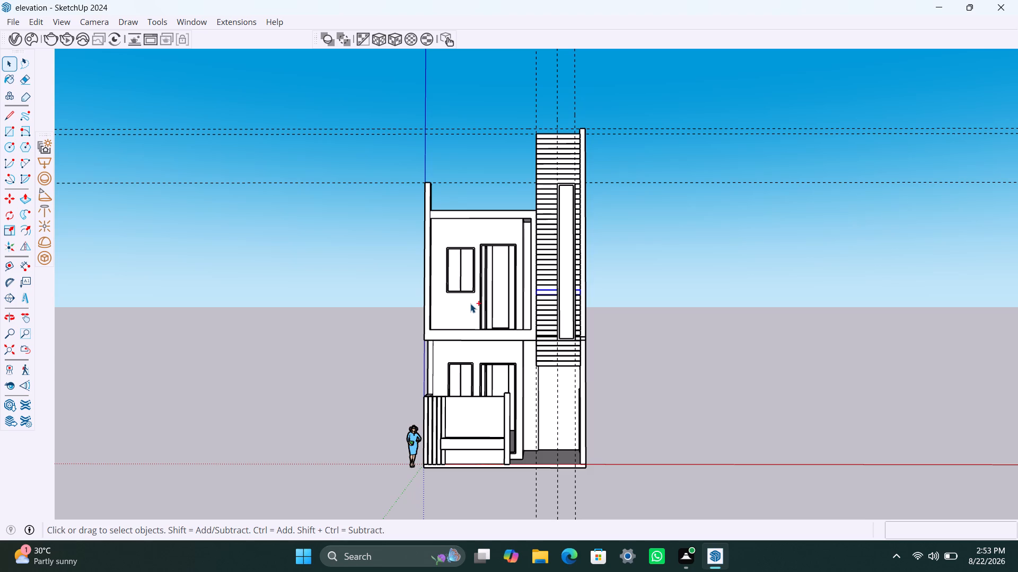
{"action": "key", "text": "ctrl+s"}
{"action": "key", "text": "ctrl+s"}
{"action": "key", "text": "ctrl+s"}
{"action": "key", "text": "ctrl+s"}
{"action": "key", "text": "ctrl+s"}
{"action": "key", "text": "ctrl+s"}
Clear the cladding strip selection and save the model with the whole front elevation in view.
{"action": "key", "text": "space"}
{"action": "left_click", "coordinate": [762, 279]}
{"action": "scroll", "coordinate": [619, 274], "scroll_direction": "down", "scroll_amount": 3}
{"action": "middle_click_drag", "start_coordinate": [656, 334], "coordinate": [621, 342]}
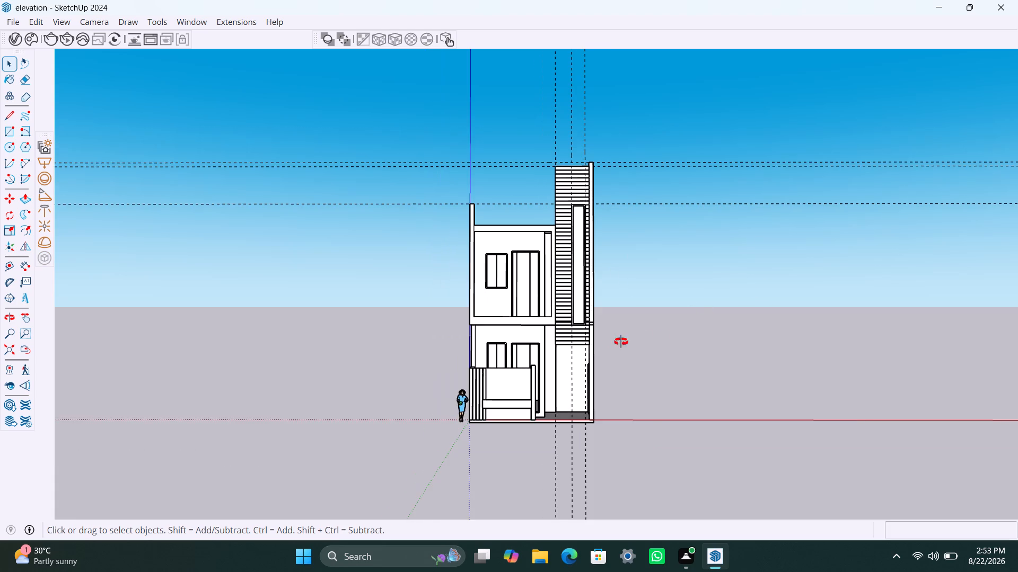
{"action": "middle_click_drag", "start_coordinate": [621, 342], "coordinate": [604, 343]}
{"action": "middle_click_drag", "start_coordinate": [662, 285], "coordinate": [741, 290]}
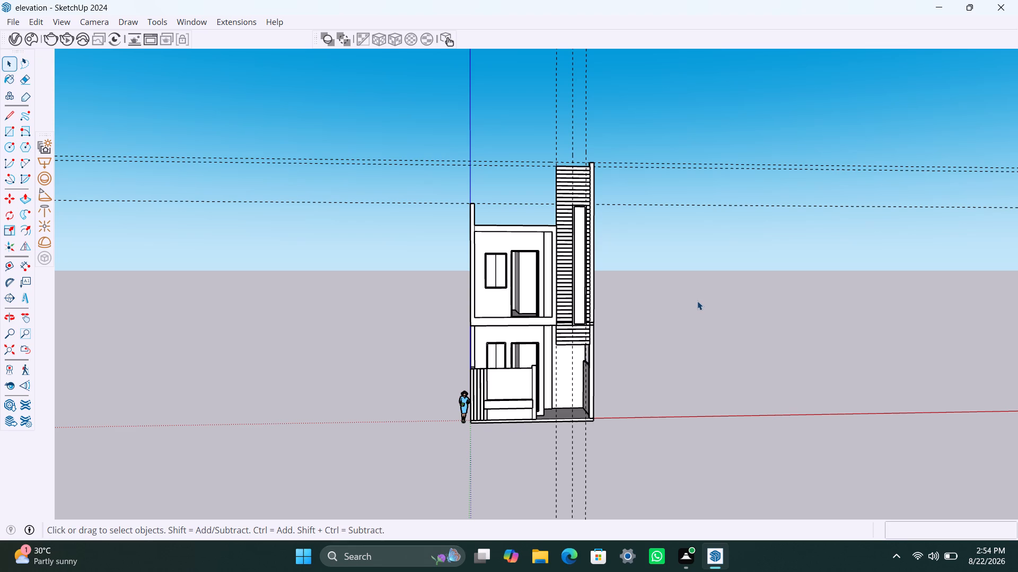
{"action": "key", "text": "ctrl+s"}
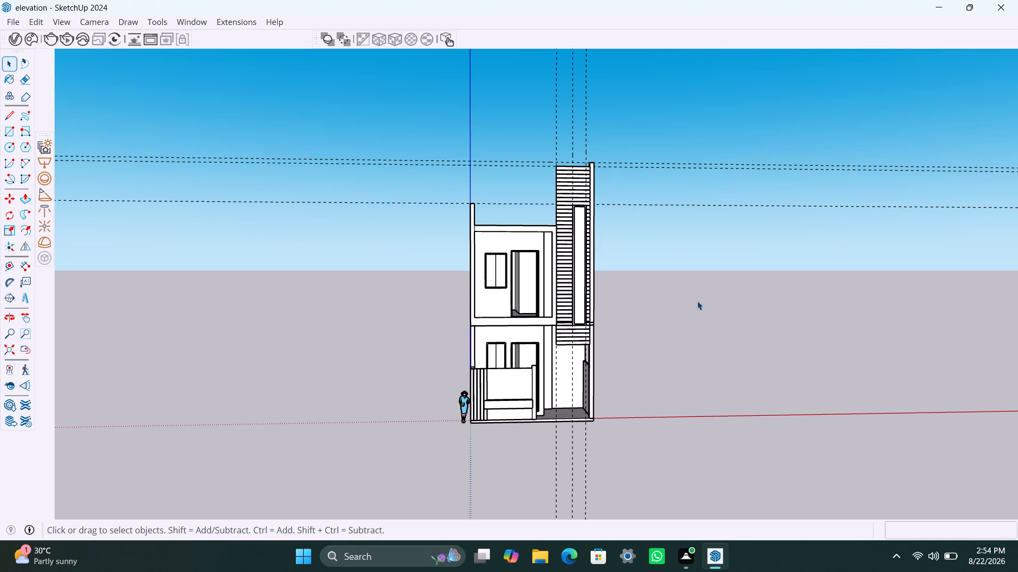
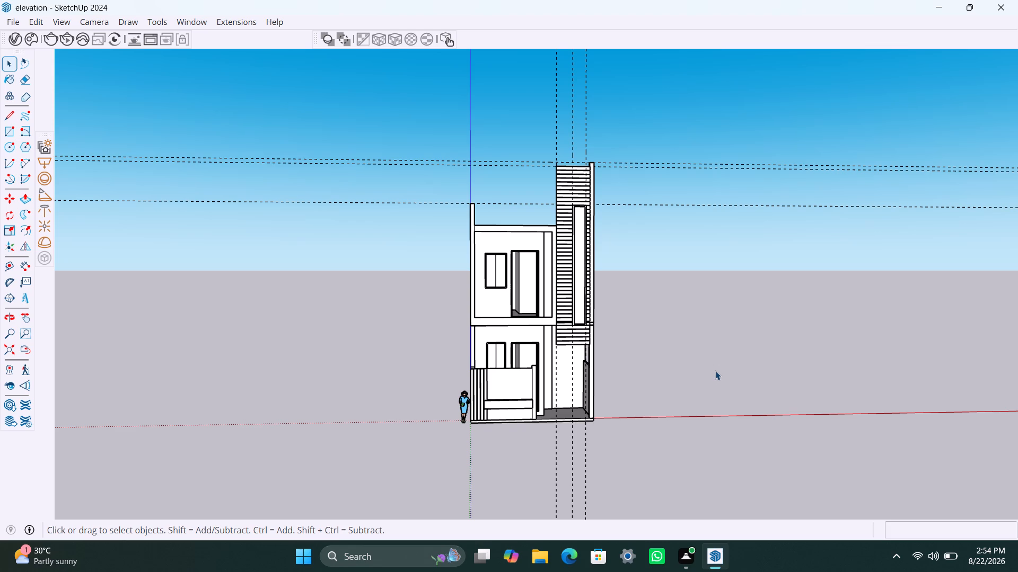
Save the model with the front elevation and guides as they are.
{"action": "key", "text": "ctrl+s"}
{"action": "key", "text": "ctrl+s"}
{"action": "scroll", "coordinate": [221, 490], "scroll_direction": "up", "scroll_amount": 1}
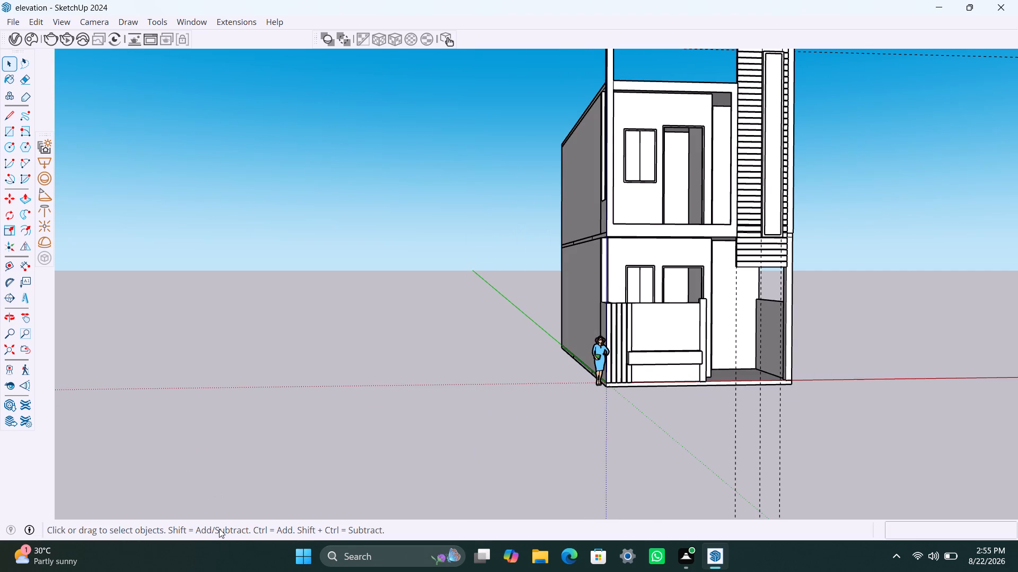
{"action": "key", "text": "ctrl+s"}
Examine the house's front elevation from higher angles, including the ground-floor entrance, boundary wall and strip-clad tower.
{"action": "scroll", "coordinate": [690, 319], "scroll_direction": "down", "scroll_amount": 3}
{"action": "middle_click_drag", "start_coordinate": [709, 312], "coordinate": [673, 332]}
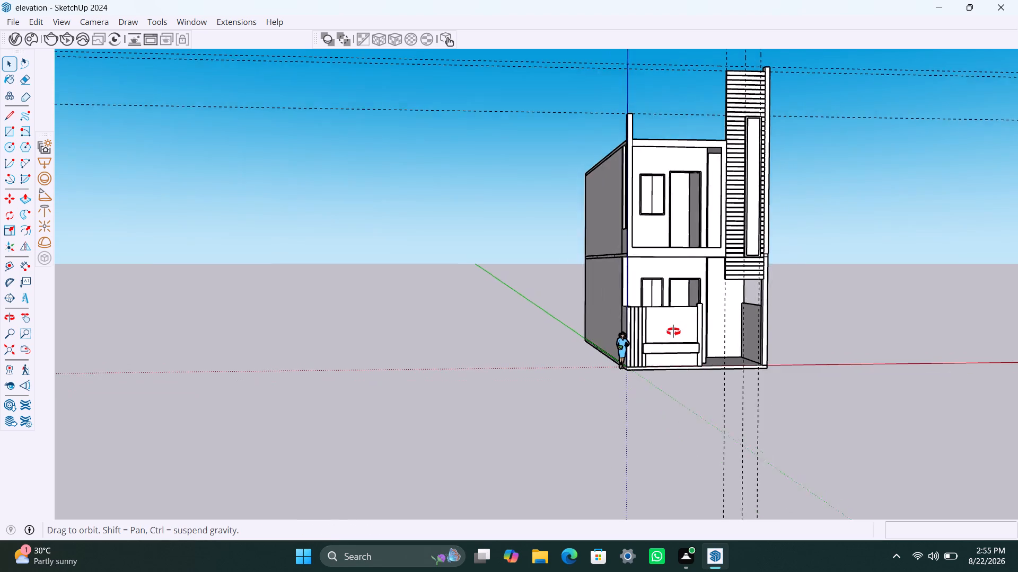
{"action": "middle_click_drag", "start_coordinate": [673, 332], "coordinate": [651, 363]}
{"action": "scroll", "coordinate": [673, 332], "scroll_direction": "down", "scroll_amount": 1}
{"action": "scroll", "coordinate": [682, 339], "scroll_direction": "up", "scroll_amount": 4}
{"action": "middle_click_drag", "start_coordinate": [724, 297], "coordinate": [665, 348]}
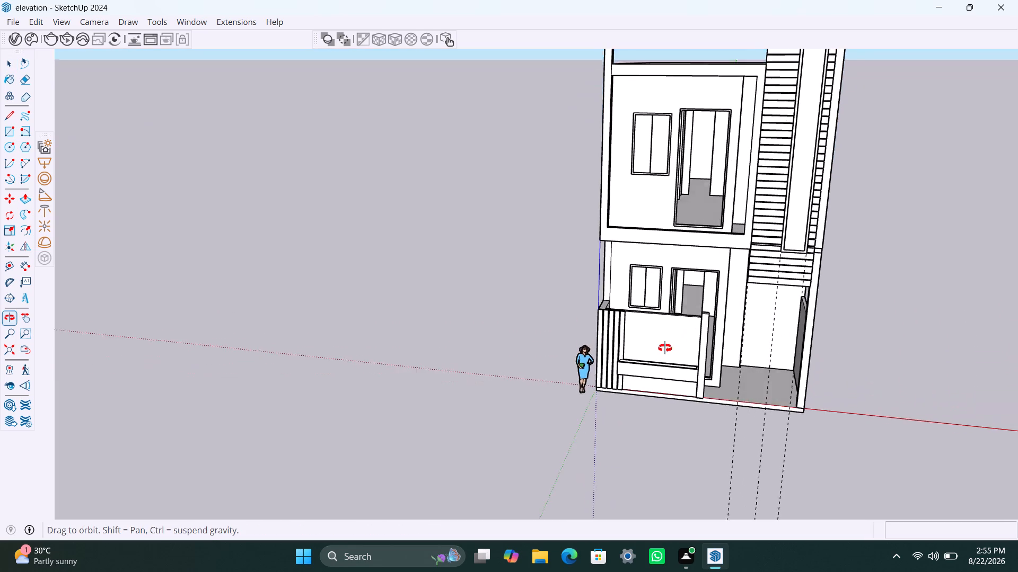
{"action": "middle_click_drag", "start_coordinate": [665, 348], "coordinate": [640, 386]}
{"action": "scroll", "coordinate": [679, 355], "scroll_direction": "up", "scroll_amount": 4}
{"action": "middle_click_drag", "start_coordinate": [714, 335], "coordinate": [778, 346]}
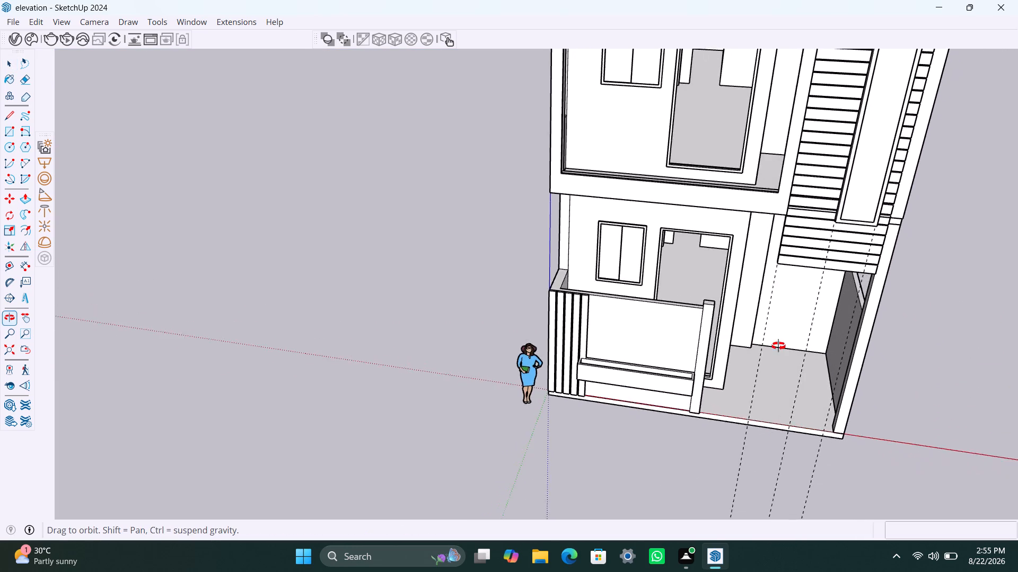
{"action": "middle_click_drag", "start_coordinate": [778, 346], "coordinate": [782, 342]}
{"action": "scroll", "coordinate": [742, 278], "scroll_direction": "down", "scroll_amount": 9}
{"action": "middle_click_drag", "start_coordinate": [741, 245], "coordinate": [701, 255], "text": "shift"}
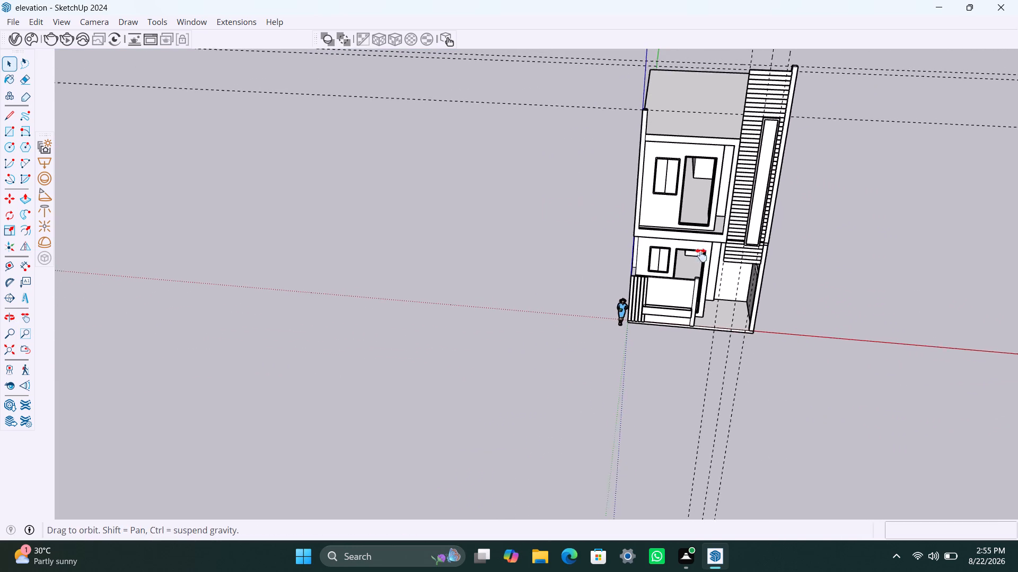
{"action": "middle_click_drag", "start_coordinate": [701, 255], "coordinate": [699, 257], "text": "shift"}
{"action": "middle_click_drag", "start_coordinate": [754, 238], "coordinate": [761, 238]}
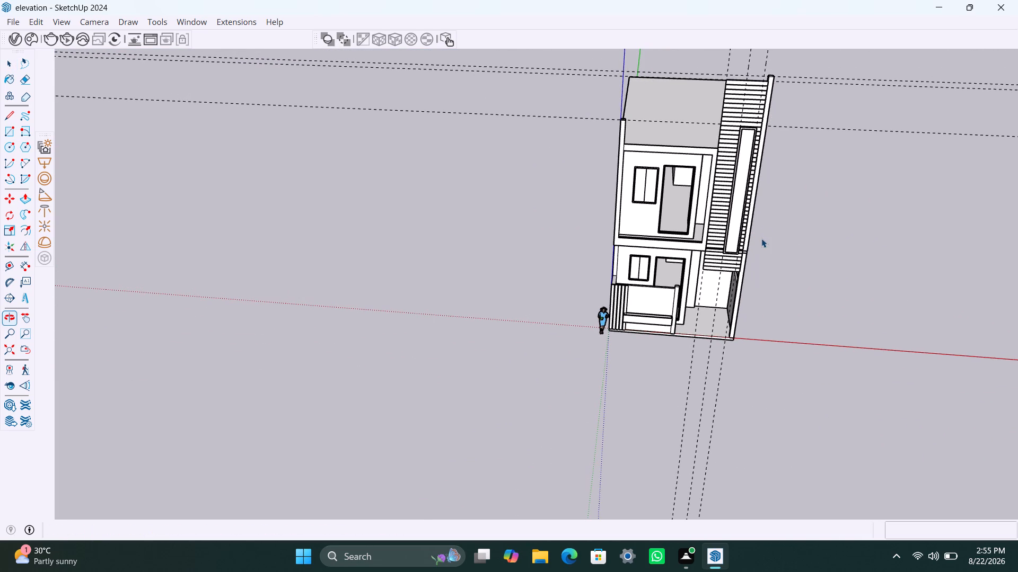
Save the model again.
{"action": "key", "text": "ctrl+s"}
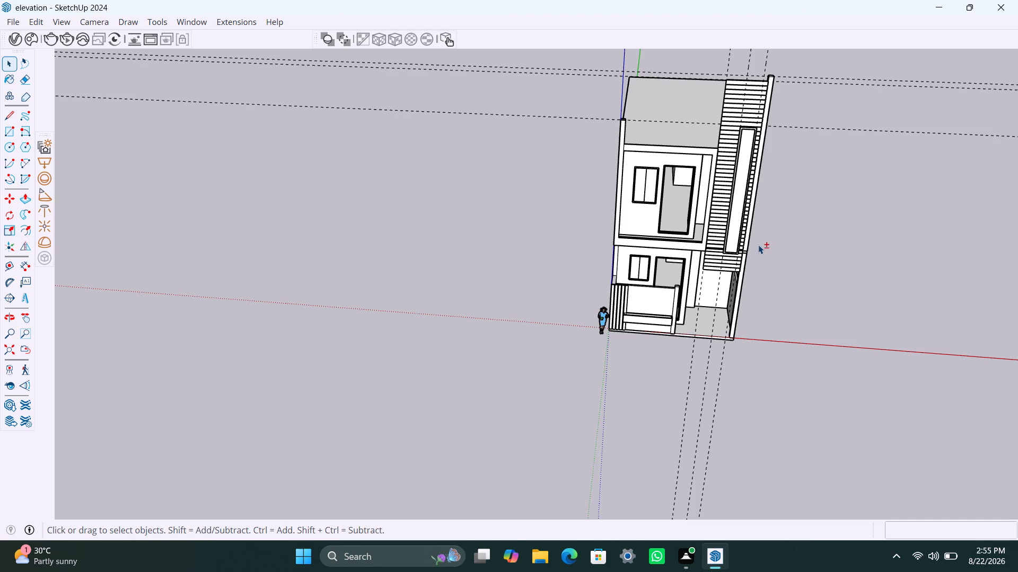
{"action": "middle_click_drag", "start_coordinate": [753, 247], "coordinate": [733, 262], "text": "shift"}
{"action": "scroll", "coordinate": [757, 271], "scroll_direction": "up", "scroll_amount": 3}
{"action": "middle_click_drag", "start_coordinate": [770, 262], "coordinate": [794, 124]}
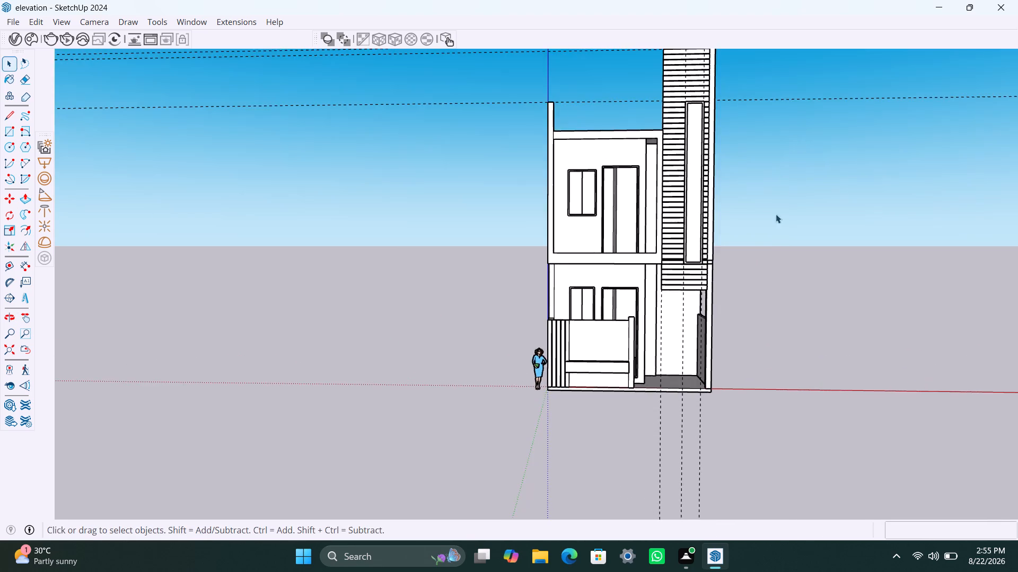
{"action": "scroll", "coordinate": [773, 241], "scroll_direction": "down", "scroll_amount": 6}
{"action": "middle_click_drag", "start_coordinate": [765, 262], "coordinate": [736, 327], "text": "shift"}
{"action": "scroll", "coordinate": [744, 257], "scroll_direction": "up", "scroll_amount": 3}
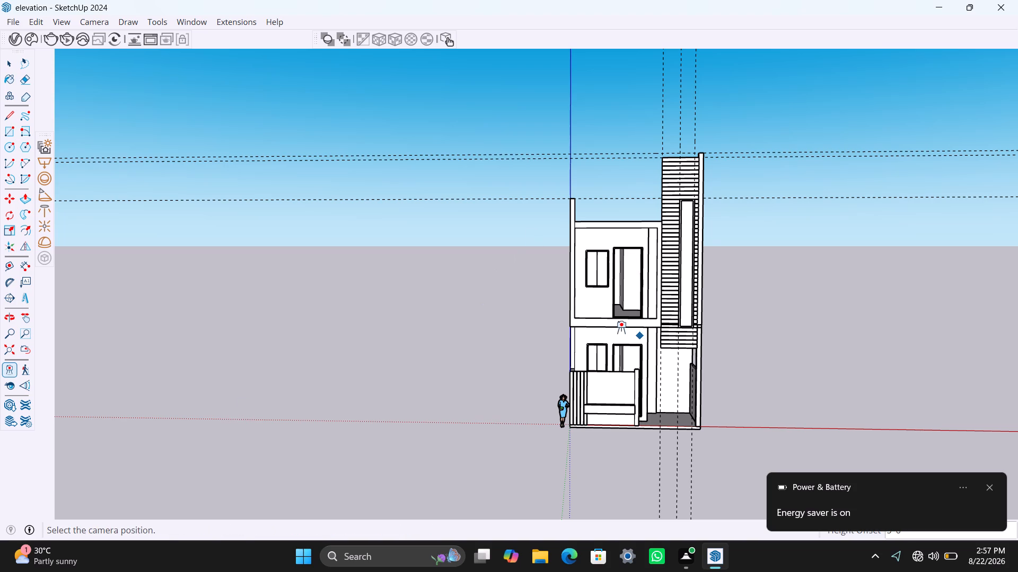
Position the camera at the upper-floor balcony door, inspect the interior walls, and return to the full model view.
{"action": "left_click", "coordinate": [624, 320]}
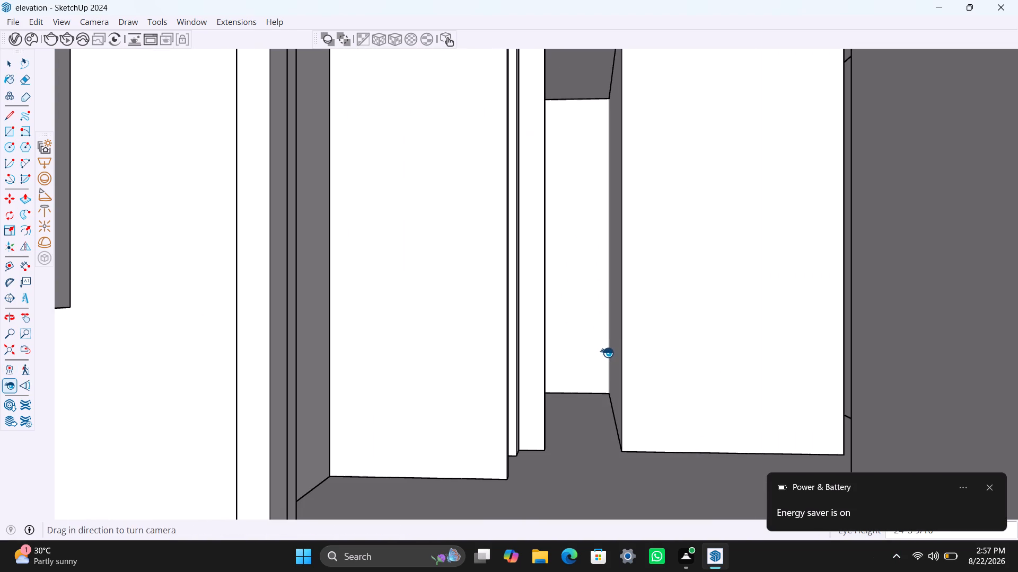
{"action": "middle_click_drag", "start_coordinate": [592, 419], "coordinate": [581, 421]}
{"action": "scroll", "coordinate": [569, 409], "scroll_direction": "up", "scroll_amount": 4}
{"action": "middle_click_drag", "start_coordinate": [577, 409], "coordinate": [574, 409]}
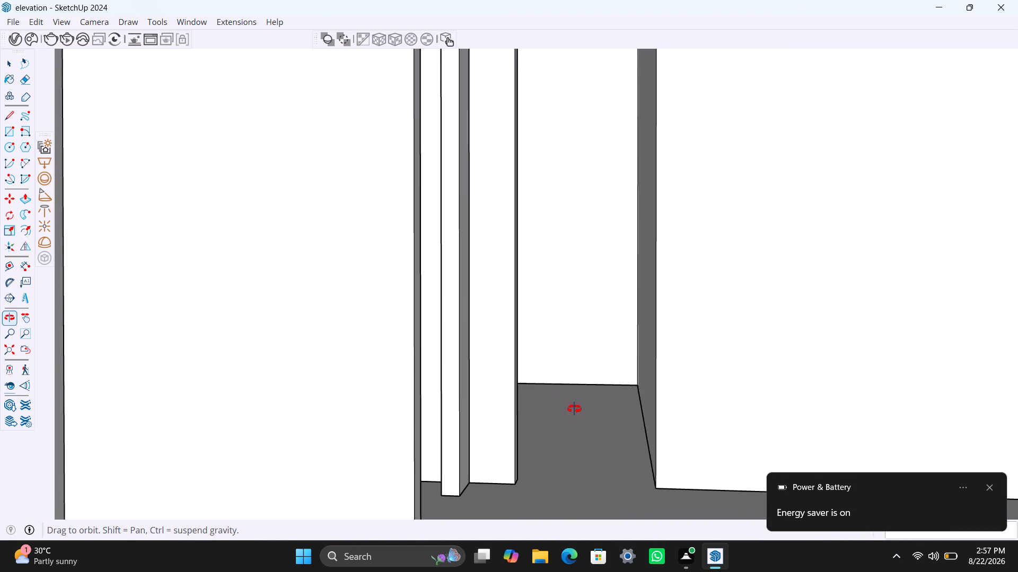
{"action": "middle_click_drag", "start_coordinate": [574, 409], "coordinate": [510, 421]}
{"action": "scroll", "coordinate": [442, 416], "scroll_direction": "down", "scroll_amount": 2}
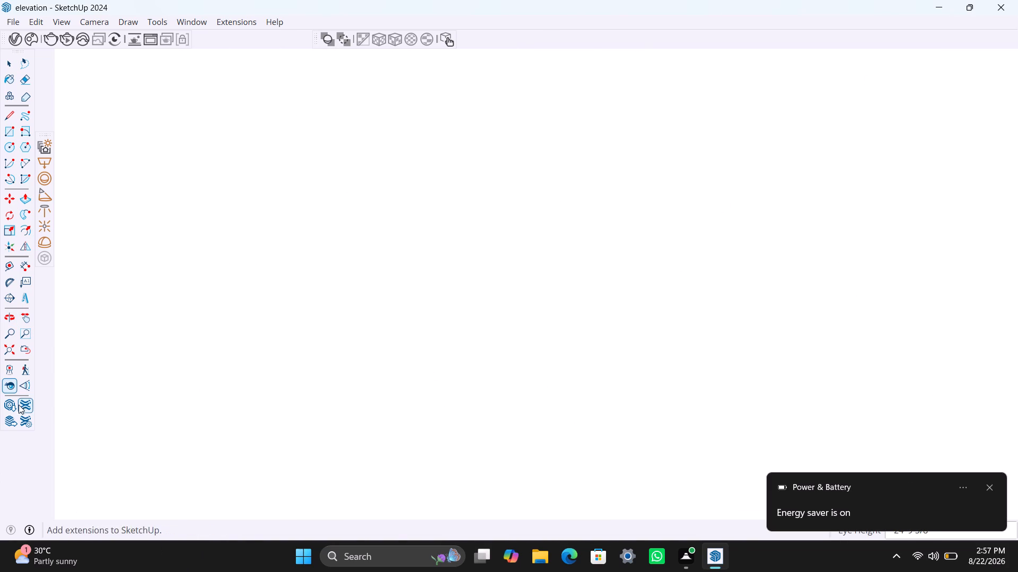
{"action": "left_click", "coordinate": [2, 345]}
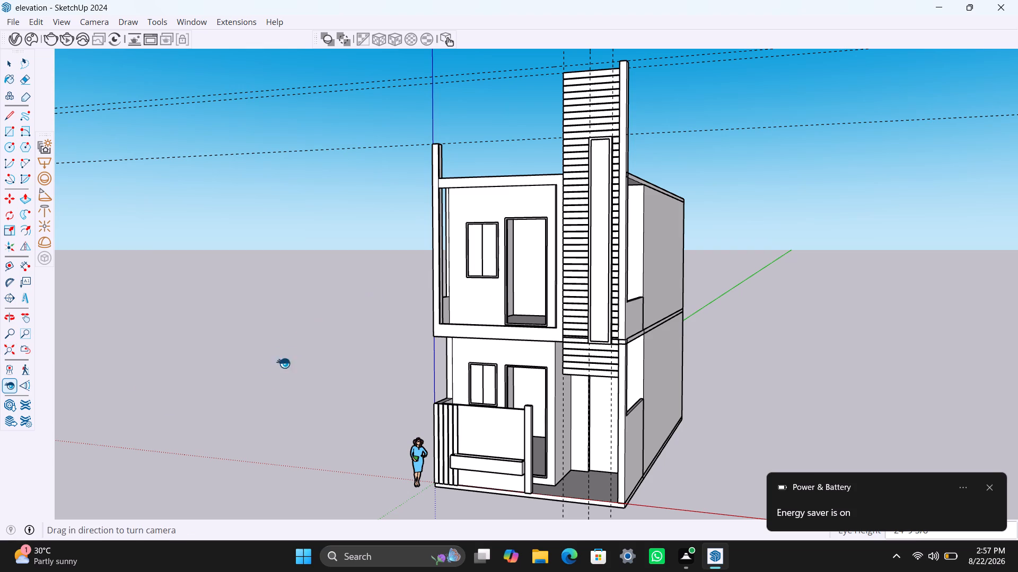
Position the camera at the upper-floor doorway again and examine the interior partitions and wall openings up close.
{"action": "left_click", "coordinate": [6, 373]}
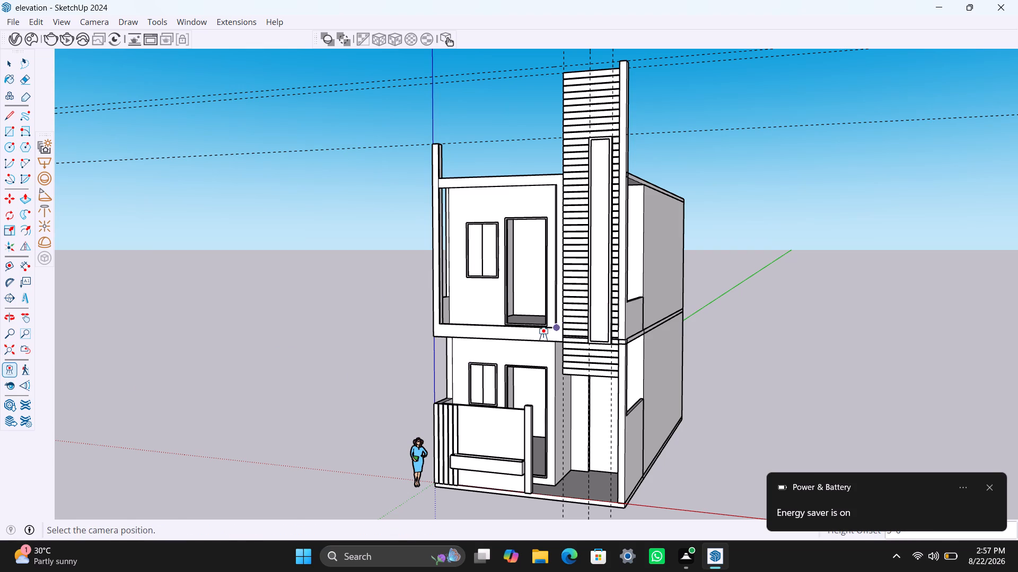
{"action": "left_click", "coordinate": [532, 326]}
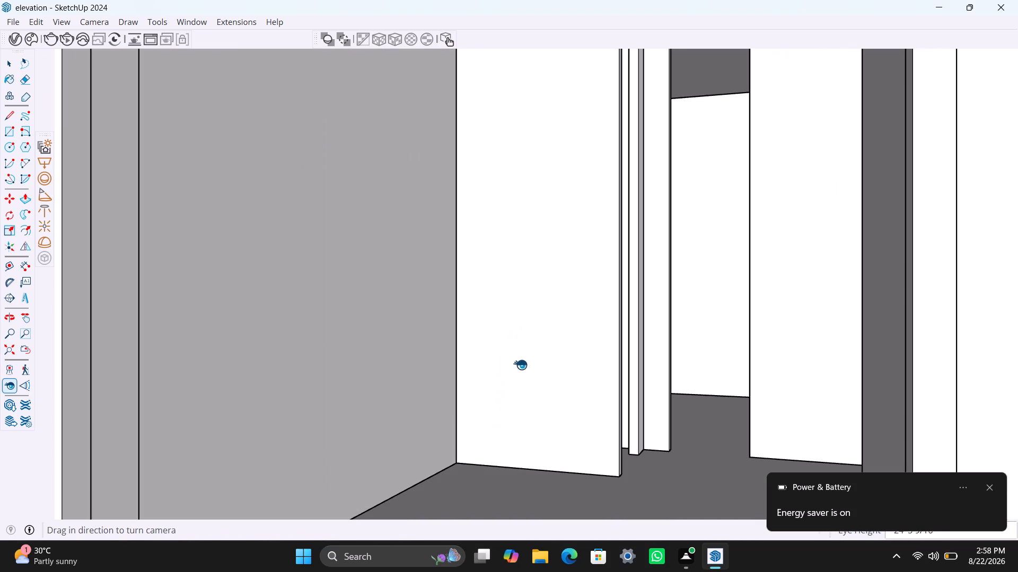
{"action": "middle_click_drag", "start_coordinate": [598, 398], "coordinate": [600, 398]}
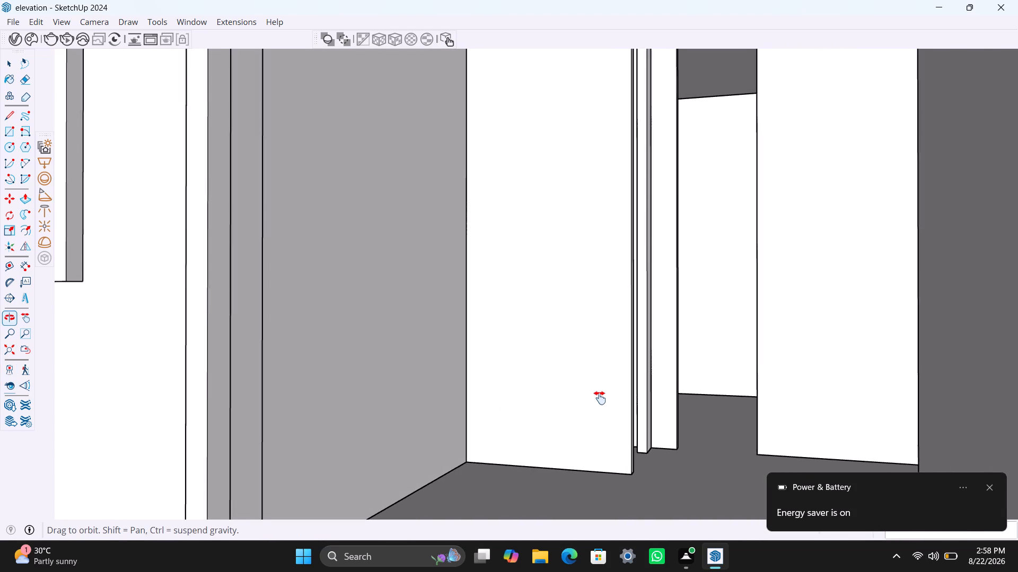
{"action": "middle_click_drag", "start_coordinate": [600, 398], "coordinate": [586, 398]}
{"action": "scroll", "coordinate": [643, 395], "scroll_direction": "up", "scroll_amount": 1}
{"action": "middle_click_drag", "start_coordinate": [687, 398], "coordinate": [671, 400]}
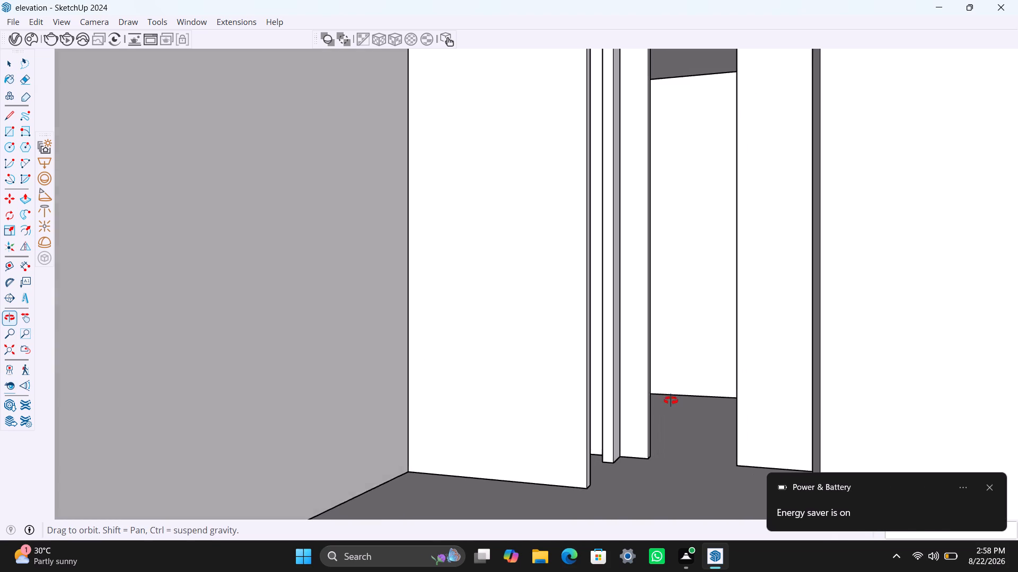
{"action": "middle_click_drag", "start_coordinate": [671, 400], "coordinate": [694, 401]}
{"action": "scroll", "coordinate": [696, 389], "scroll_direction": "up", "scroll_amount": 2}
{"action": "middle_click_drag", "start_coordinate": [710, 391], "coordinate": [701, 394]}
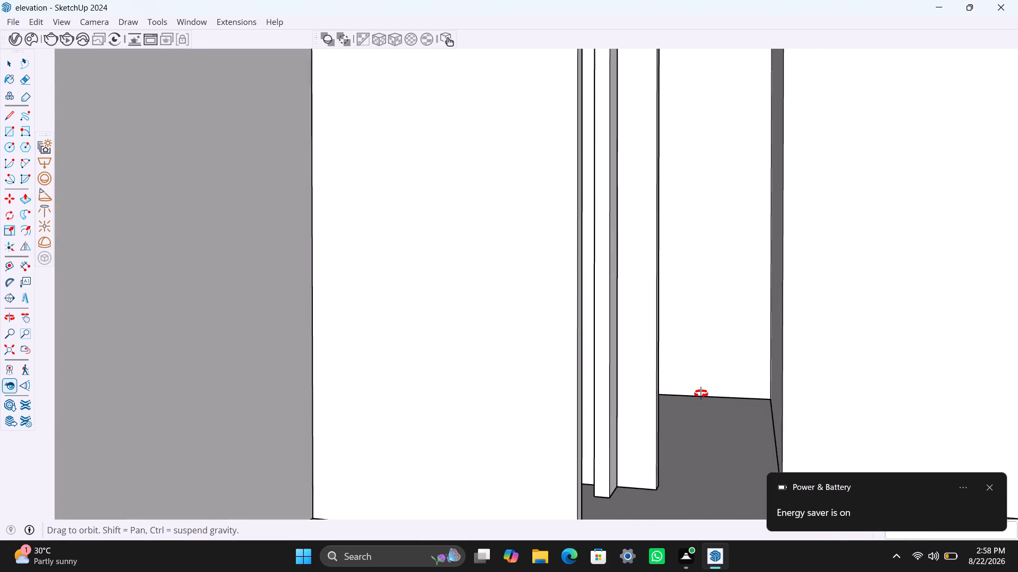
{"action": "middle_click_drag", "start_coordinate": [701, 394], "coordinate": [647, 406]}
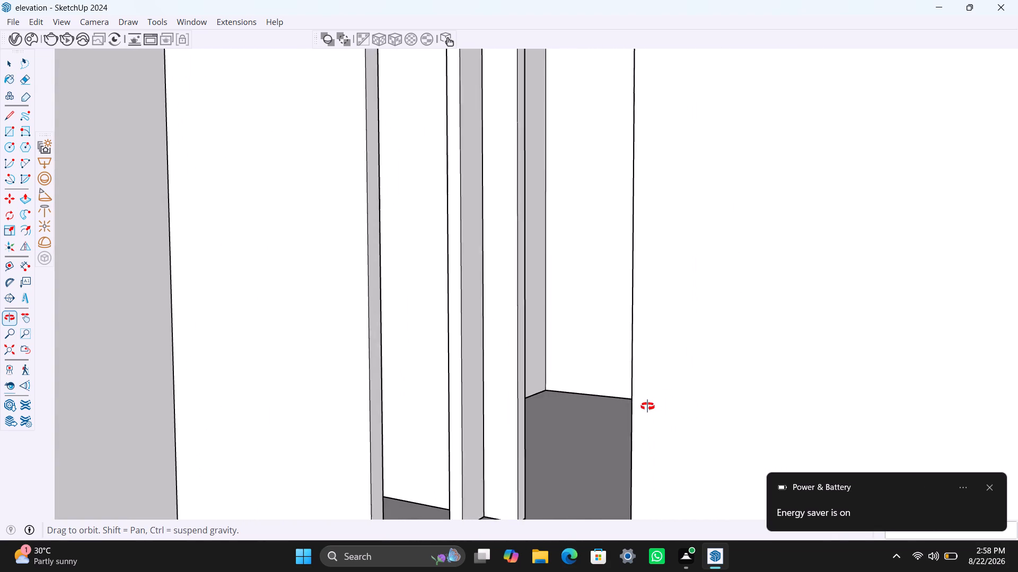
{"action": "middle_click_drag", "start_coordinate": [647, 406], "coordinate": [645, 404]}
{"action": "scroll", "coordinate": [585, 406], "scroll_direction": "up", "scroll_amount": 1}
{"action": "middle_click_drag", "start_coordinate": [585, 406], "coordinate": [568, 402]}
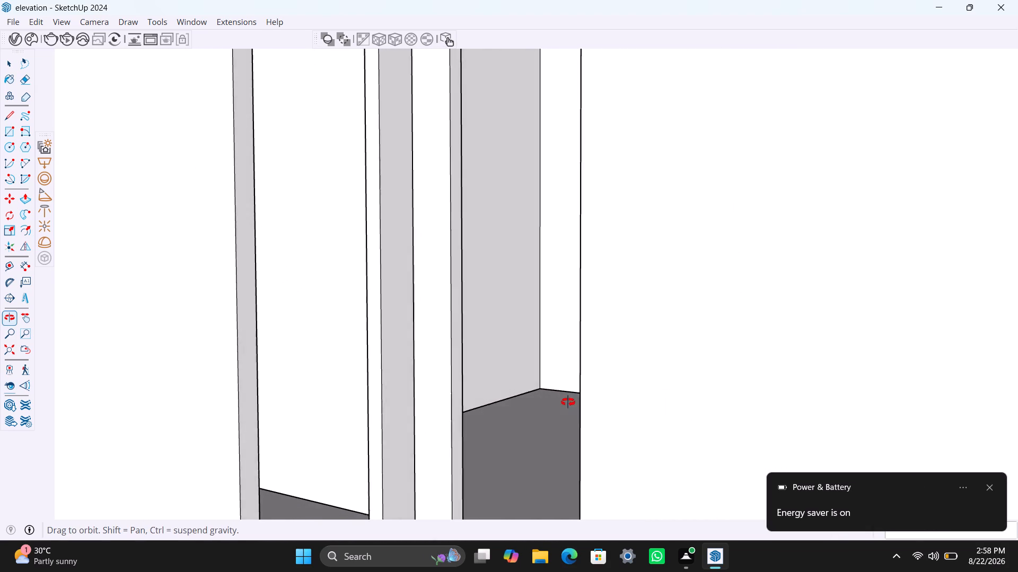
{"action": "middle_click_drag", "start_coordinate": [568, 402], "coordinate": [561, 401]}
{"action": "scroll", "coordinate": [512, 412], "scroll_direction": "up", "scroll_amount": 1}
{"action": "middle_click_drag", "start_coordinate": [512, 412], "coordinate": [499, 412]}
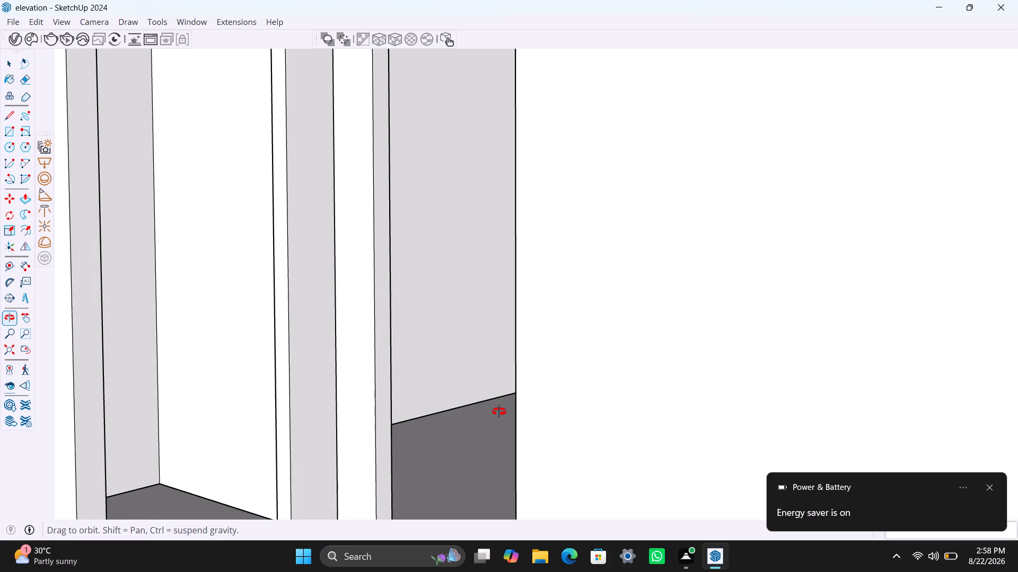
{"action": "middle_click_drag", "start_coordinate": [499, 412], "coordinate": [533, 354]}
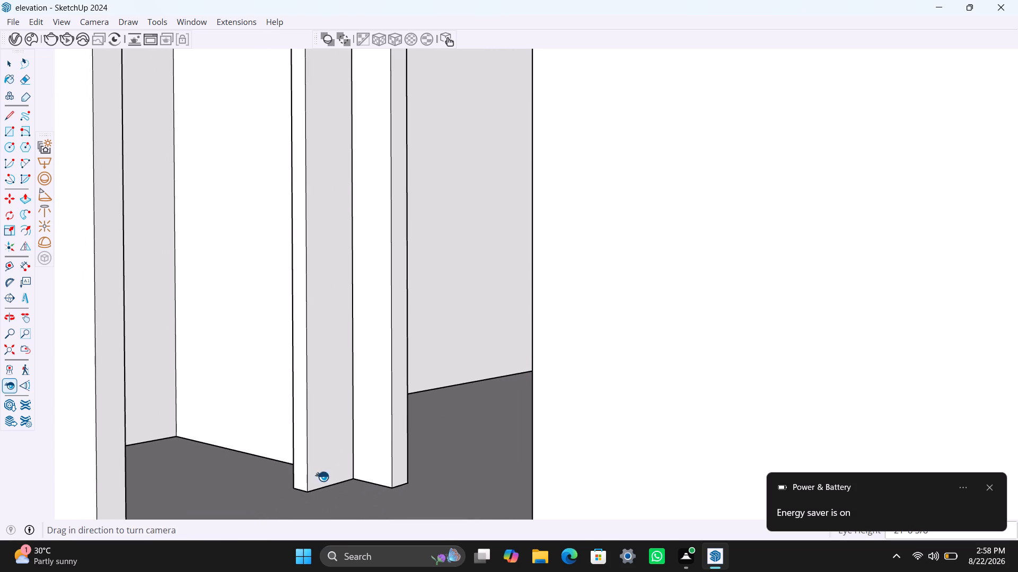
Look around the rest of the upper floor's interior, examining the long partition wall and the rooms beyond it.
{"action": "middle_click_drag", "start_coordinate": [479, 402], "coordinate": [496, 400]}
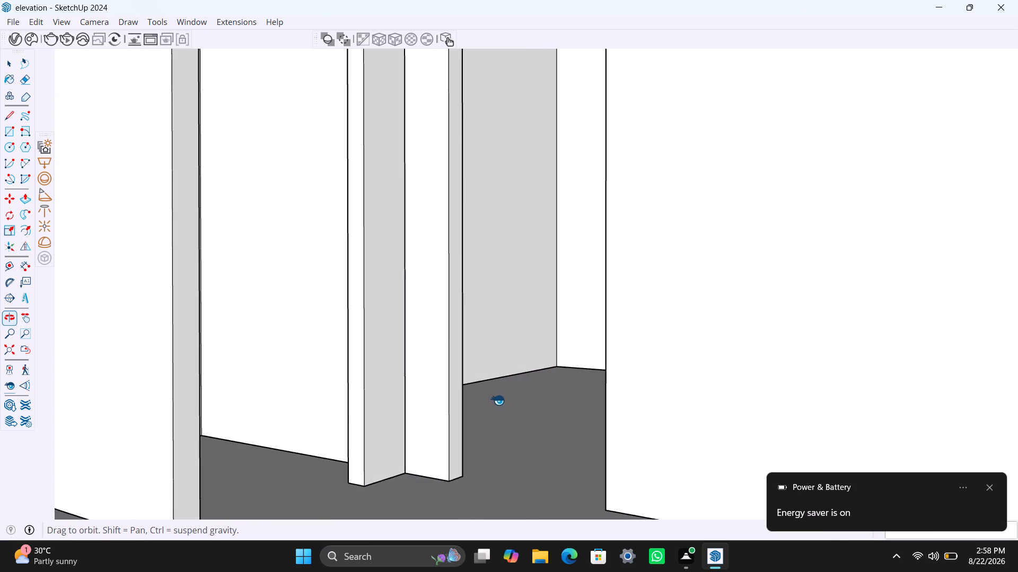
{"action": "scroll", "coordinate": [506, 392], "scroll_direction": "down", "scroll_amount": 2}
{"action": "middle_click_drag", "start_coordinate": [525, 397], "coordinate": [530, 401]}
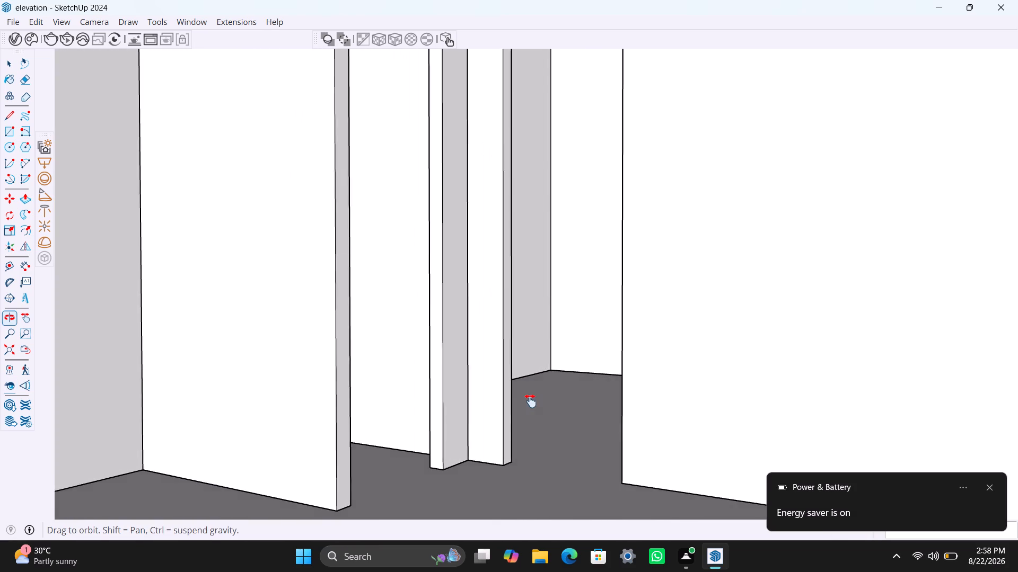
{"action": "middle_click_drag", "start_coordinate": [530, 401], "coordinate": [513, 404]}
{"action": "scroll", "coordinate": [596, 388], "scroll_direction": "down", "scroll_amount": 2}
{"action": "middle_click_drag", "start_coordinate": [668, 394], "coordinate": [655, 394]}
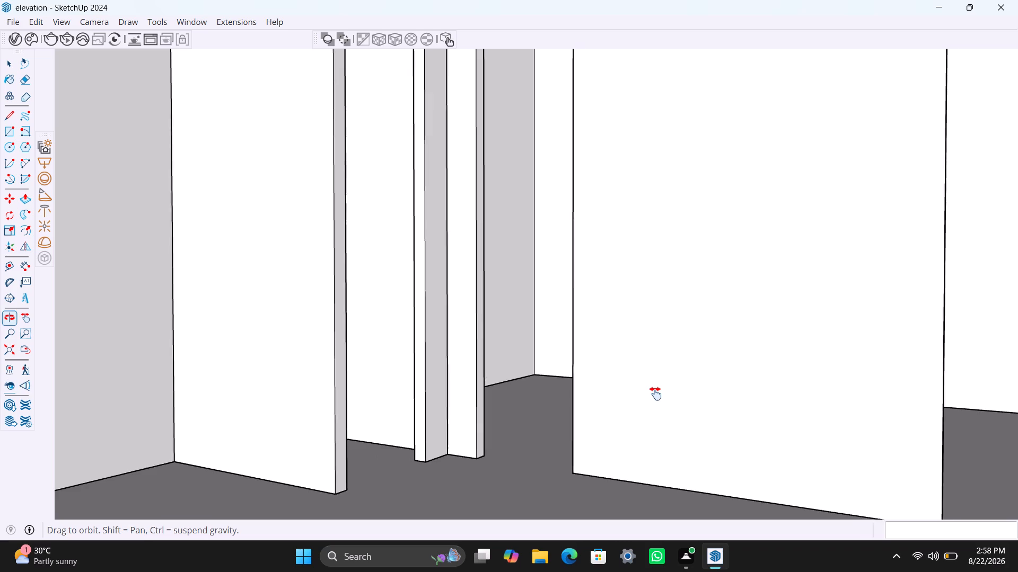
{"action": "middle_click_drag", "start_coordinate": [655, 394], "coordinate": [506, 397]}
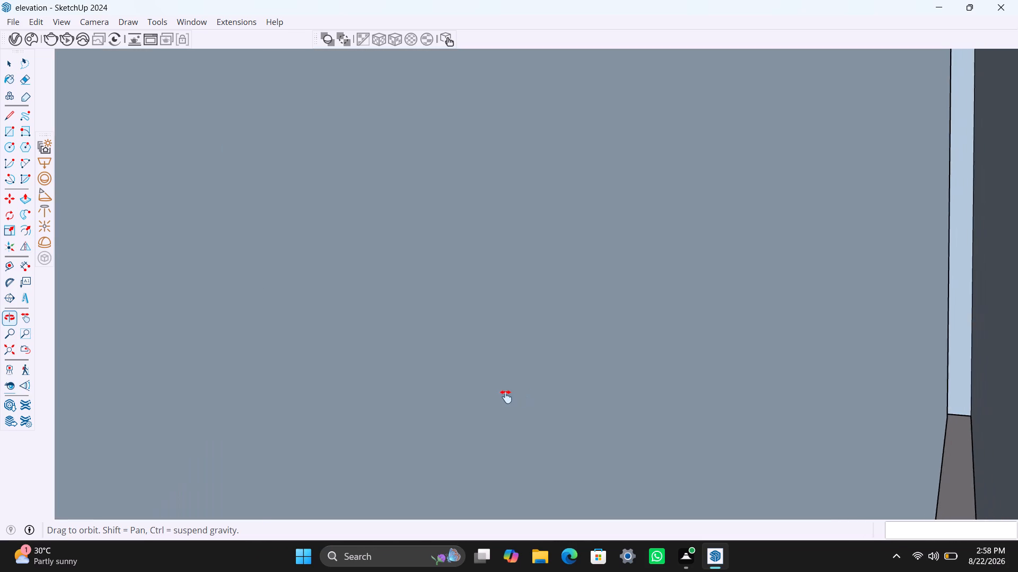
{"action": "middle_click_drag", "start_coordinate": [506, 397], "coordinate": [583, 403]}
{"action": "scroll", "coordinate": [831, 372], "scroll_direction": "up", "scroll_amount": 3}
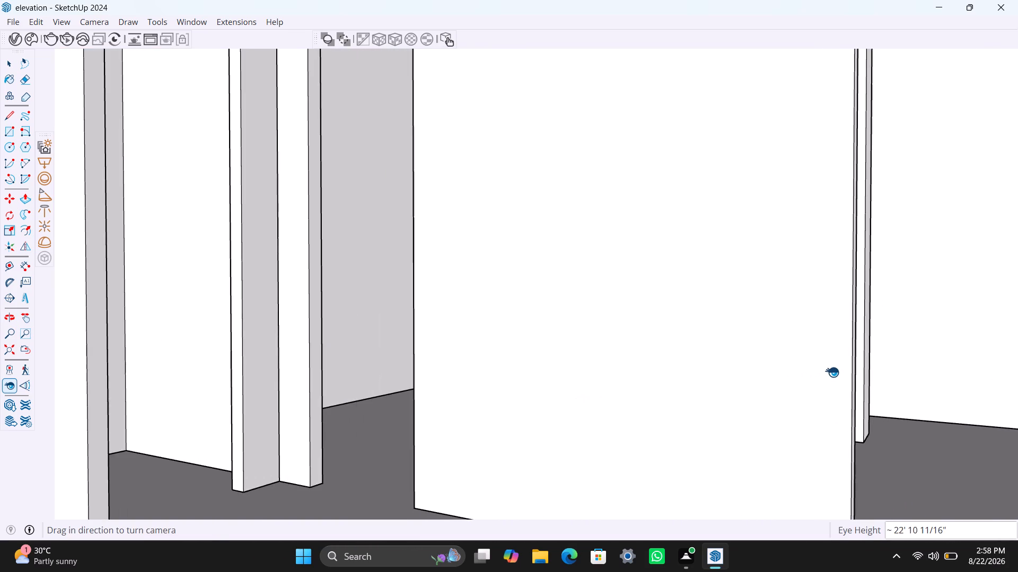
{"action": "middle_click_drag", "start_coordinate": [833, 371], "coordinate": [675, 392]}
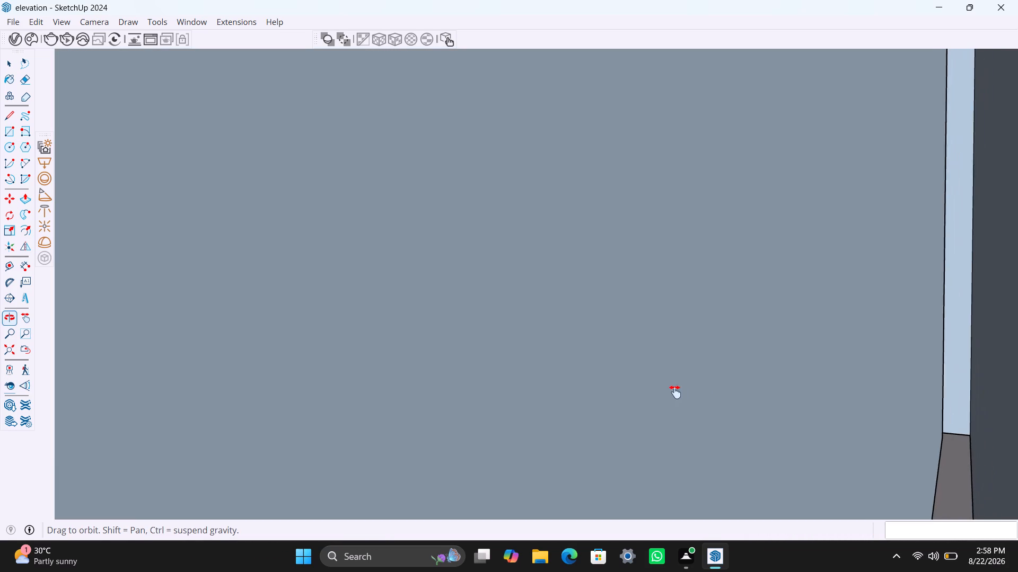
{"action": "middle_click_drag", "start_coordinate": [675, 392], "coordinate": [744, 403]}
{"action": "scroll", "coordinate": [810, 391], "scroll_direction": "up", "scroll_amount": 2}
{"action": "middle_click_drag", "start_coordinate": [811, 390], "coordinate": [804, 394]}
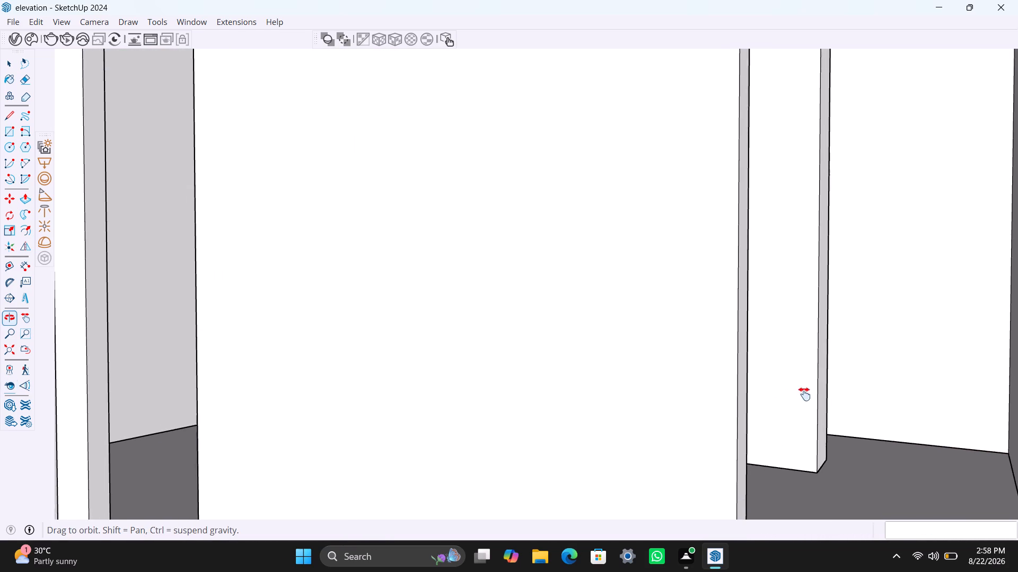
{"action": "middle_click_drag", "start_coordinate": [804, 394], "coordinate": [773, 406]}
{"action": "scroll", "coordinate": [779, 398], "scroll_direction": "up", "scroll_amount": 2}
{"action": "middle_click_drag", "start_coordinate": [796, 393], "coordinate": [780, 403]}
{"action": "scroll", "coordinate": [793, 394], "scroll_direction": "up", "scroll_amount": 1}
{"action": "middle_click_drag", "start_coordinate": [794, 394], "coordinate": [779, 404]}
{"action": "scroll", "coordinate": [779, 404], "scroll_direction": "up", "scroll_amount": 1}
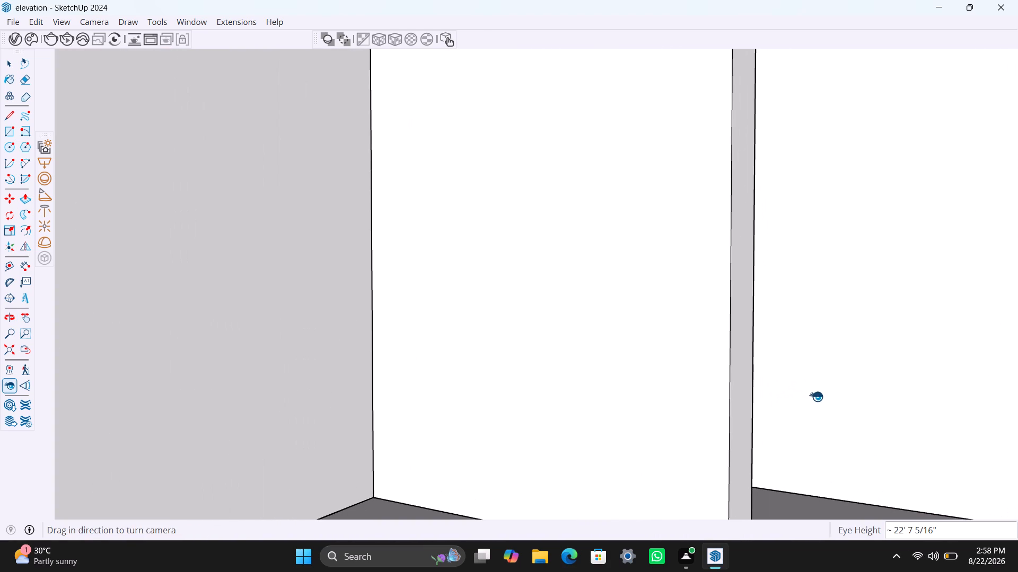
{"action": "scroll", "coordinate": [815, 412], "scroll_direction": "down", "scroll_amount": 8}
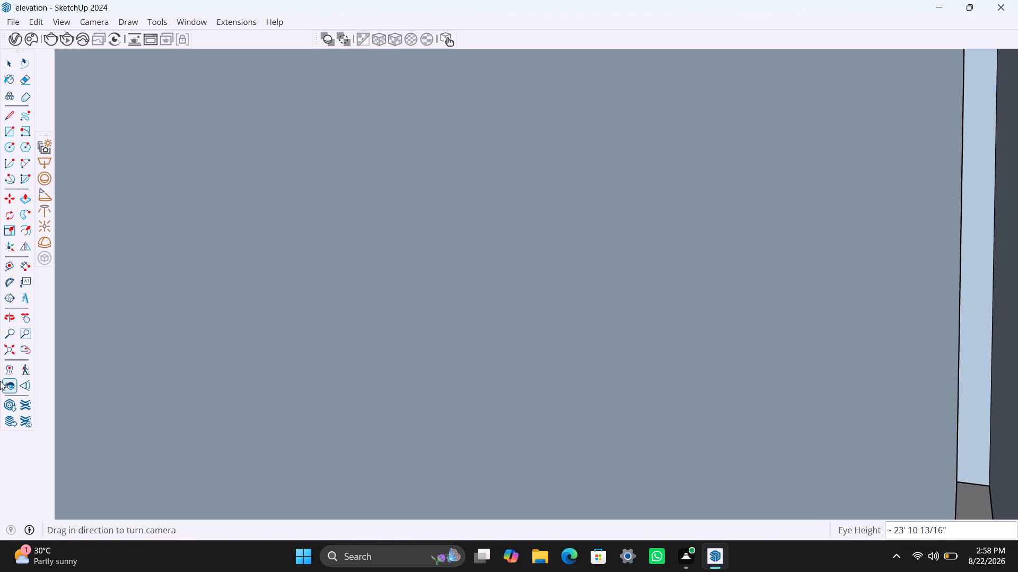
Leave the upper-floor interior, show the whole house model, and end the Look Around tool.
{"action": "left_click", "coordinate": [8, 344]}
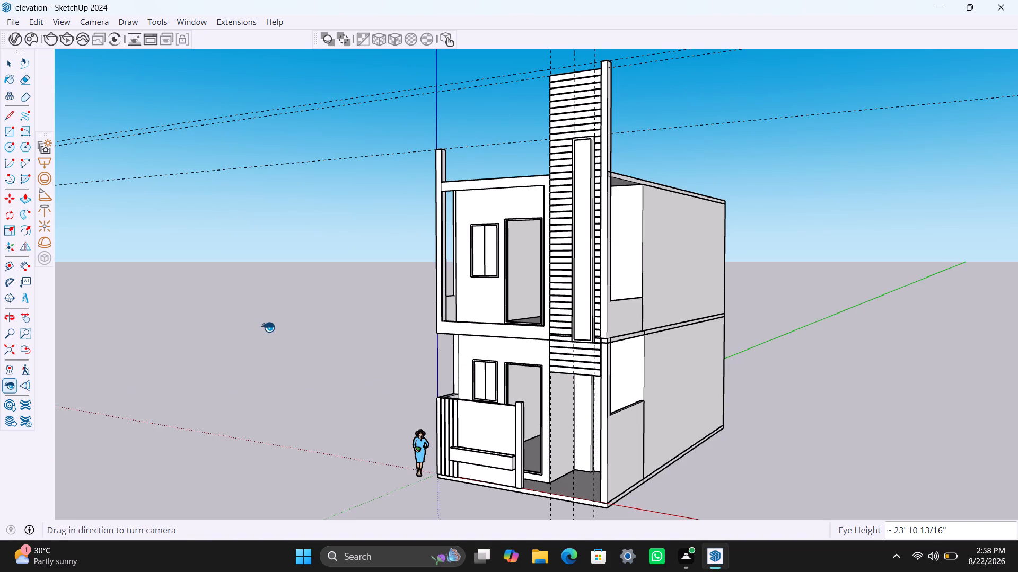
{"action": "key", "text": "Escape"}
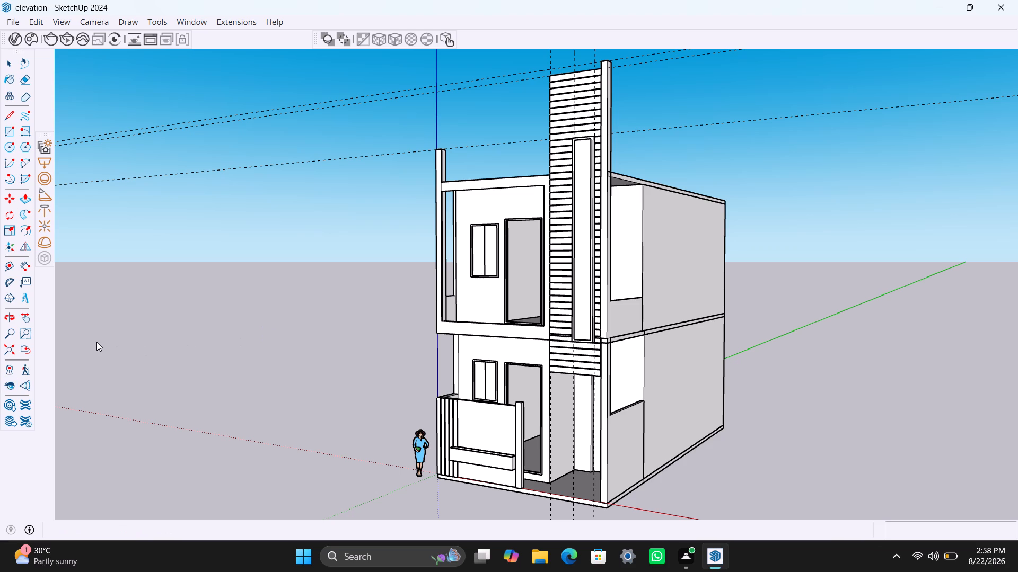
{"action": "left_click", "coordinate": [96, 342]}
Examine the house's street front up close, around the standing scale figure and the slatted front boundary wall.
{"action": "scroll", "coordinate": [462, 123], "scroll_direction": "up", "scroll_amount": 4}
{"action": "scroll", "coordinate": [409, 93], "scroll_direction": "down", "scroll_amount": 7}
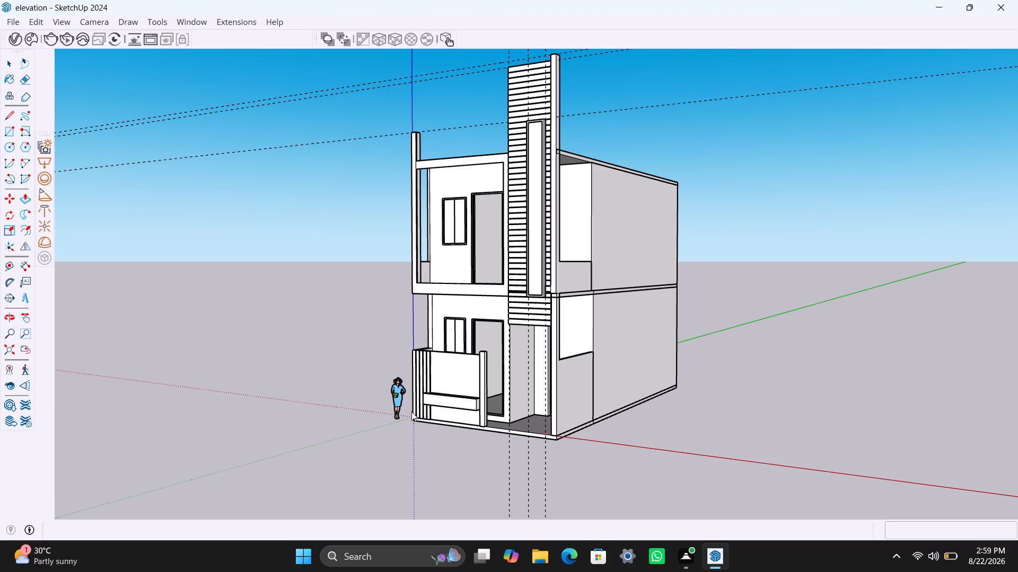
{"action": "left_click", "coordinate": [395, 391]}
{"action": "scroll", "coordinate": [401, 401], "scroll_direction": "up", "scroll_amount": 12}
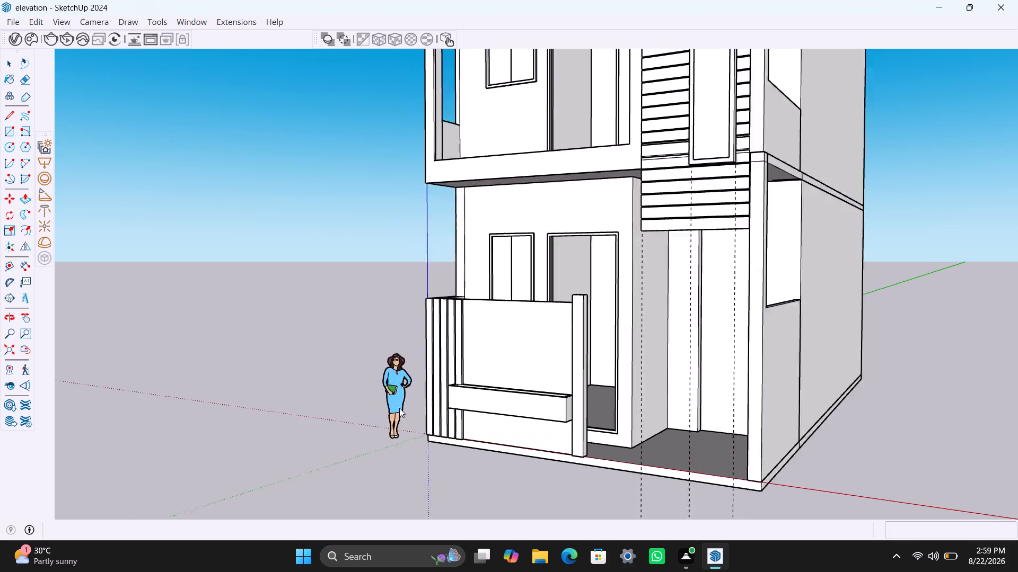
{"action": "scroll", "coordinate": [399, 389], "scroll_direction": "up", "scroll_amount": 5}
{"action": "middle_click_drag", "start_coordinate": [400, 391], "coordinate": [391, 372]}
{"action": "scroll", "coordinate": [391, 372], "scroll_direction": "down", "scroll_amount": 1}
{"action": "middle_click", "coordinate": [392, 371]}
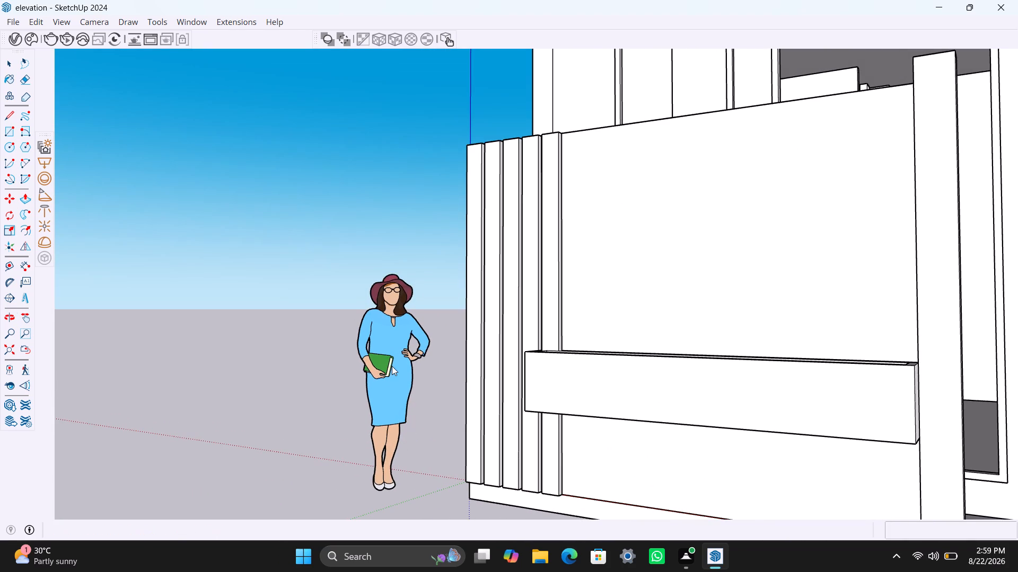
{"action": "scroll", "coordinate": [392, 361], "scroll_direction": "down", "scroll_amount": 7}
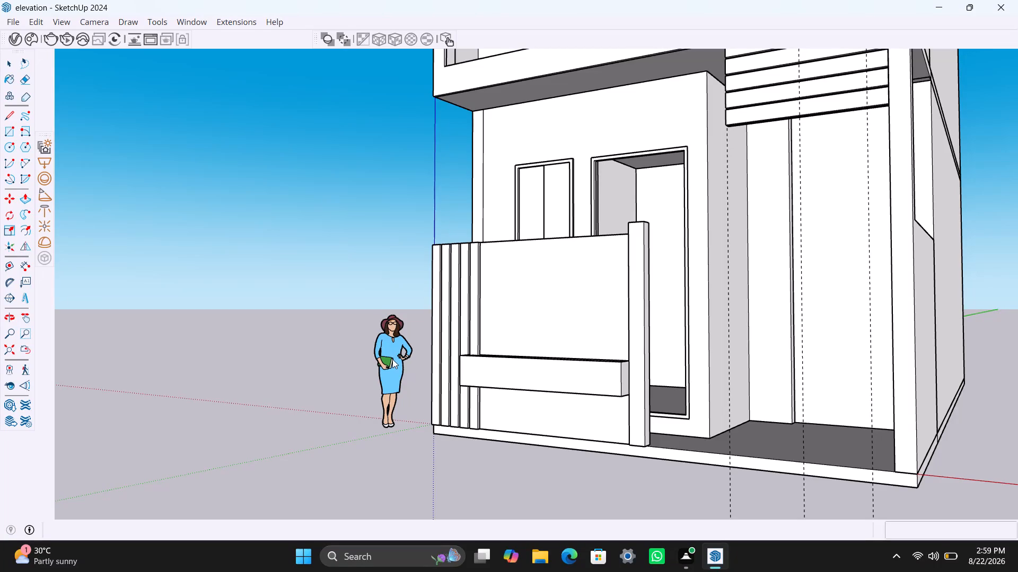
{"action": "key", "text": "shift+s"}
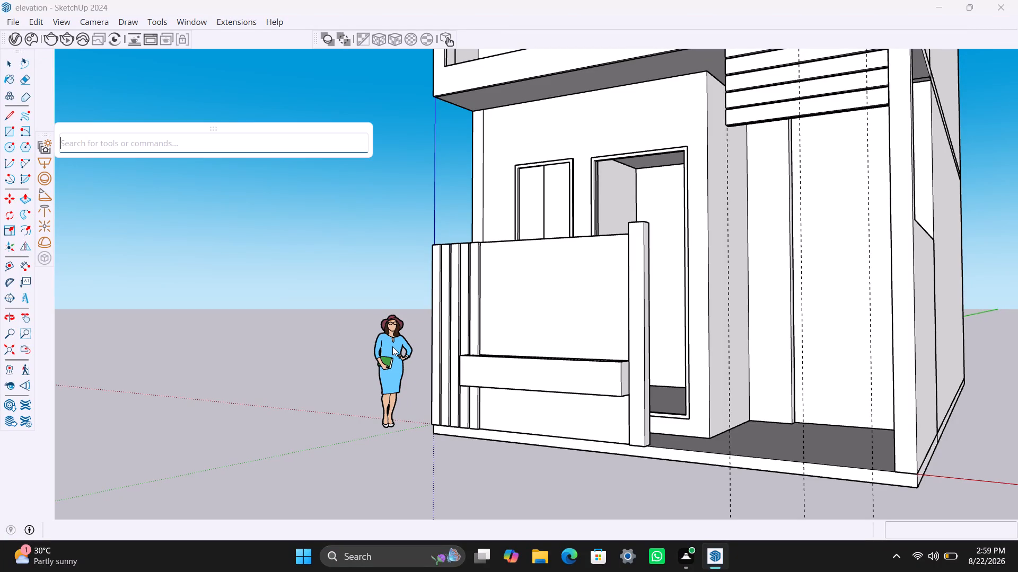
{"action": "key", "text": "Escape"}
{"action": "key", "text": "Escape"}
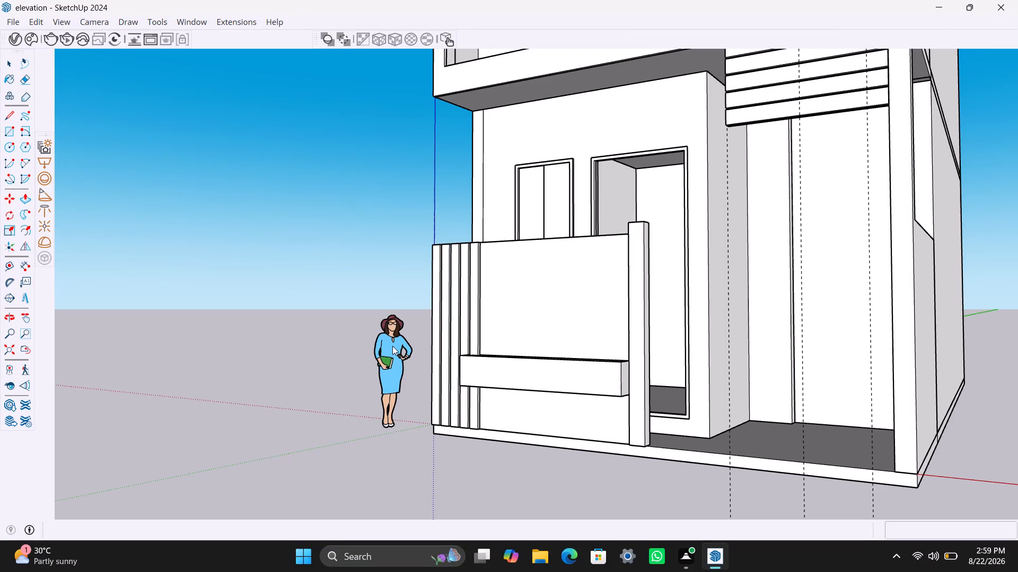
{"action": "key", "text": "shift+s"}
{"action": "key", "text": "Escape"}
Save the elevation model.
{"action": "key", "text": "ctrl+s"}
Check the exterior front once more from the ground-floor wall to the whole house, and save the model again.
{"action": "scroll", "coordinate": [340, 359], "scroll_direction": "down", "scroll_amount": 7}
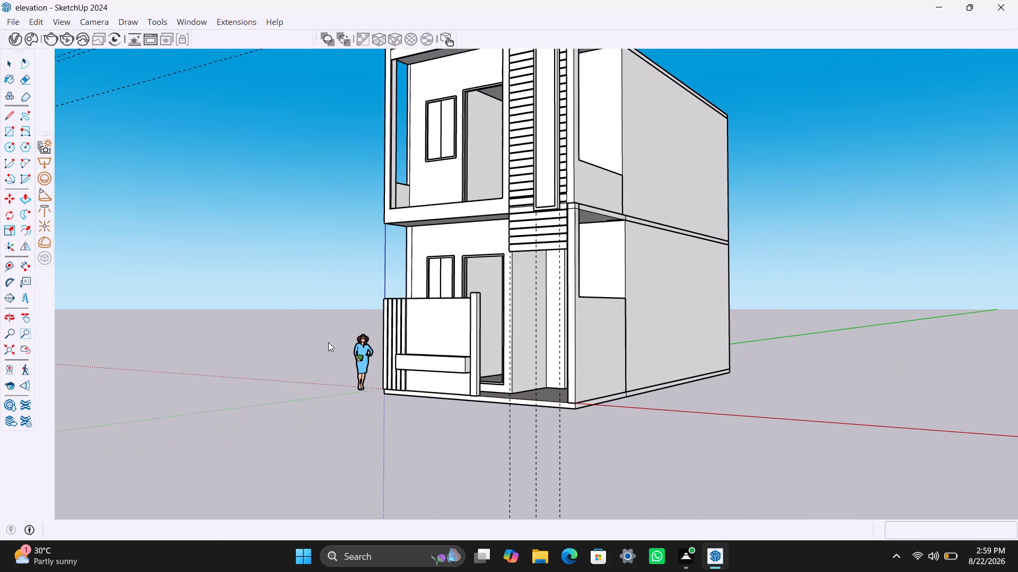
{"action": "middle_click_drag", "start_coordinate": [329, 342], "coordinate": [353, 367]}
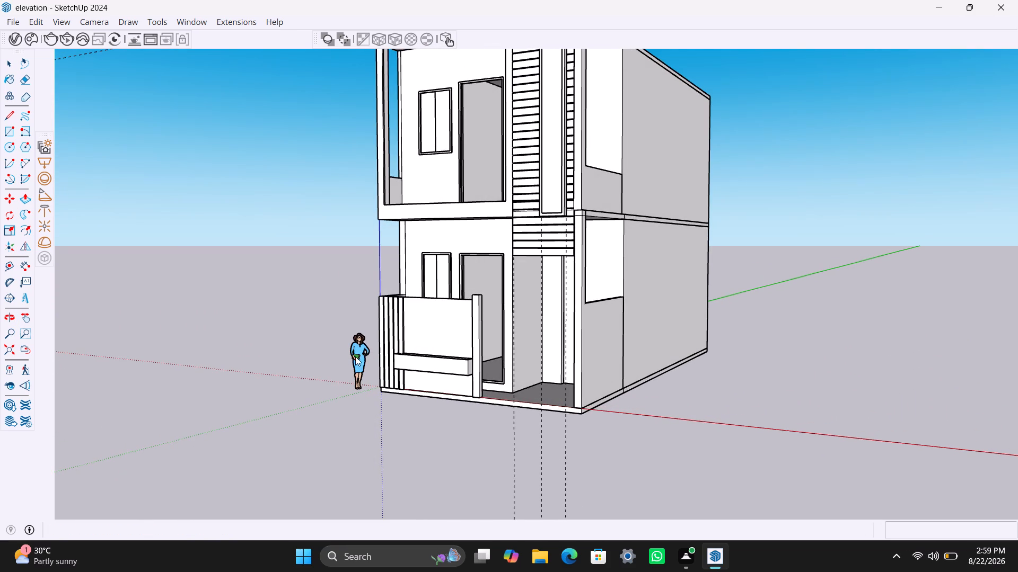
{"action": "scroll", "coordinate": [355, 357], "scroll_direction": "up", "scroll_amount": 6}
{"action": "scroll", "coordinate": [355, 394], "scroll_direction": "down", "scroll_amount": 5}
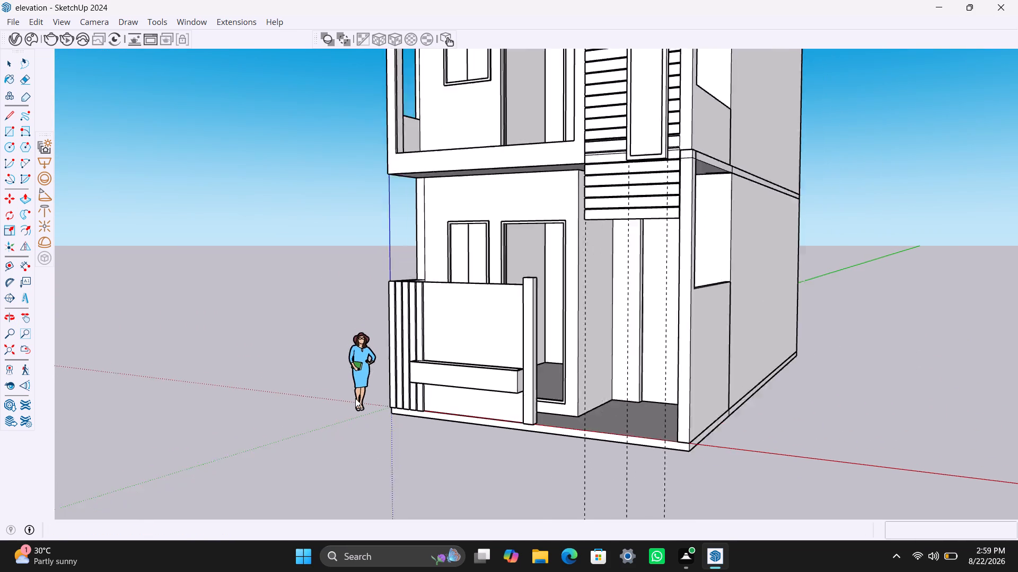
{"action": "scroll", "coordinate": [355, 398], "scroll_direction": "down", "scroll_amount": 4}
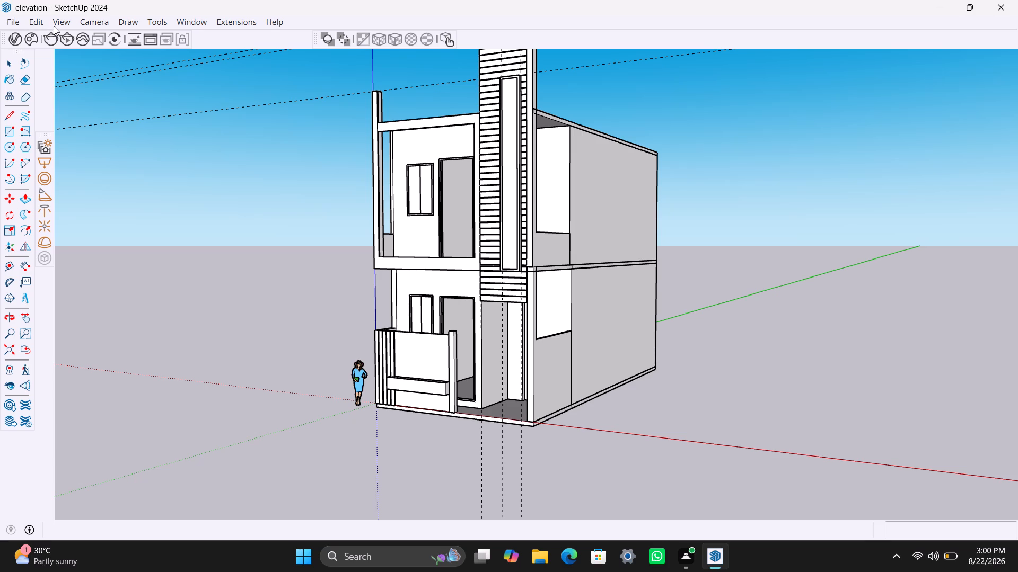
{"action": "key", "text": "ctrl+s"}
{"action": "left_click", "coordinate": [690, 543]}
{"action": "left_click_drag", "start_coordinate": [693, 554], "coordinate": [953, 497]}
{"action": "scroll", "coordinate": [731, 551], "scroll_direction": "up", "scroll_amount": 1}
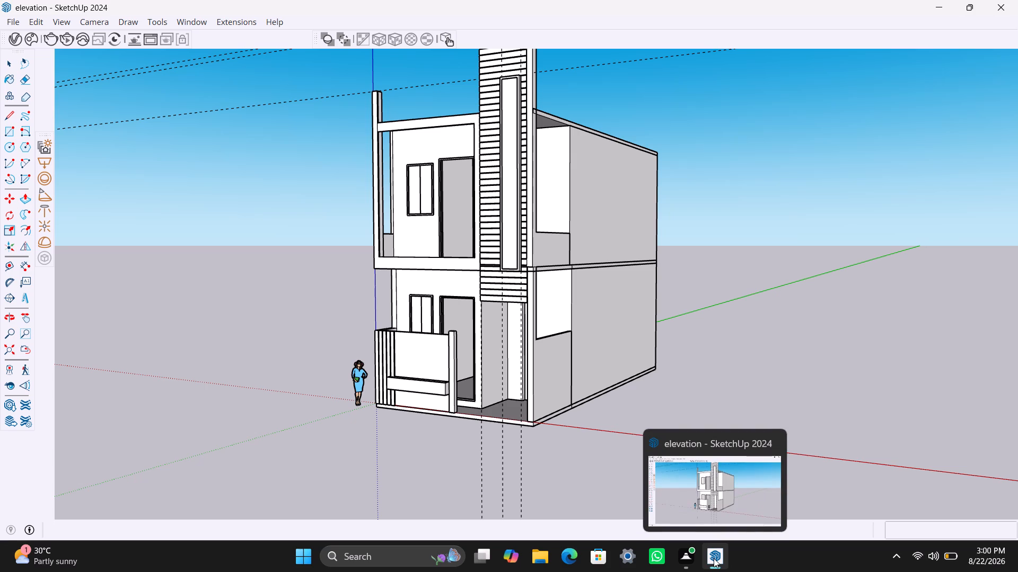
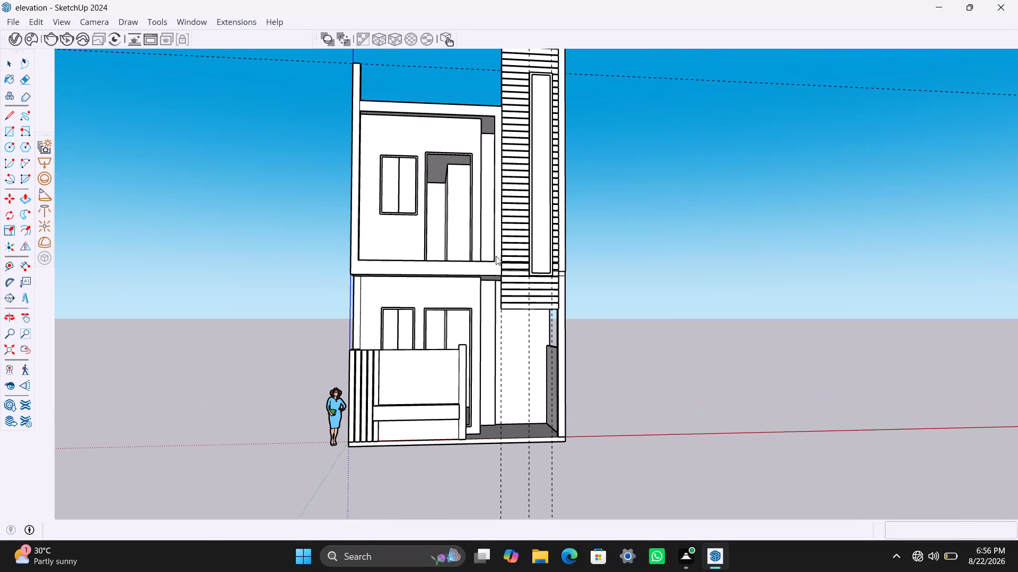
Place a vertical guide 4'6" across from the inner edge of the tall side post above the upper-floor roof beam.
{"action": "middle_click_drag", "start_coordinate": [575, 308], "coordinate": [514, 397]}
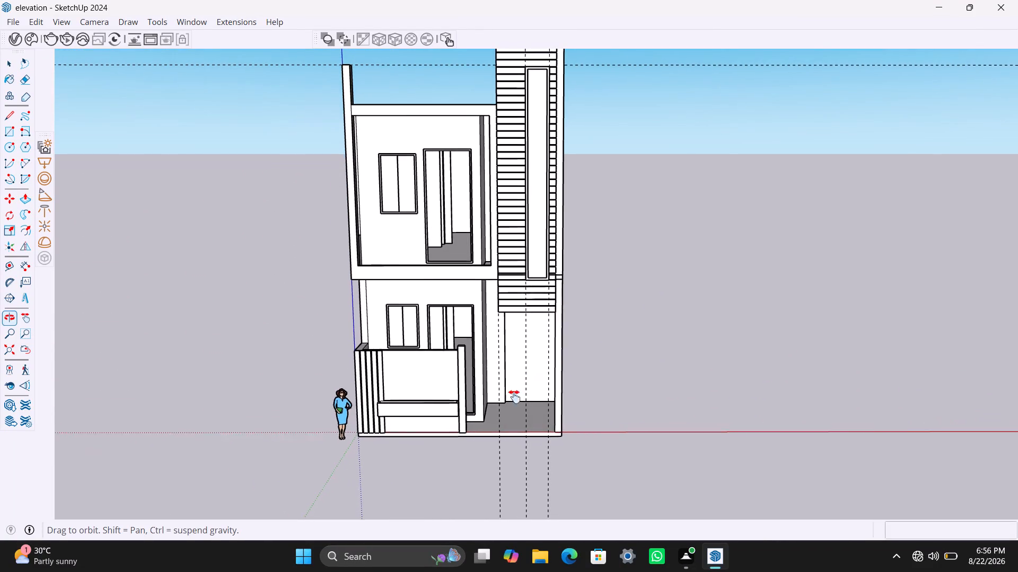
{"action": "middle_click_drag", "start_coordinate": [514, 397], "coordinate": [496, 428]}
{"action": "scroll", "coordinate": [382, 413], "scroll_direction": "up", "scroll_amount": 1}
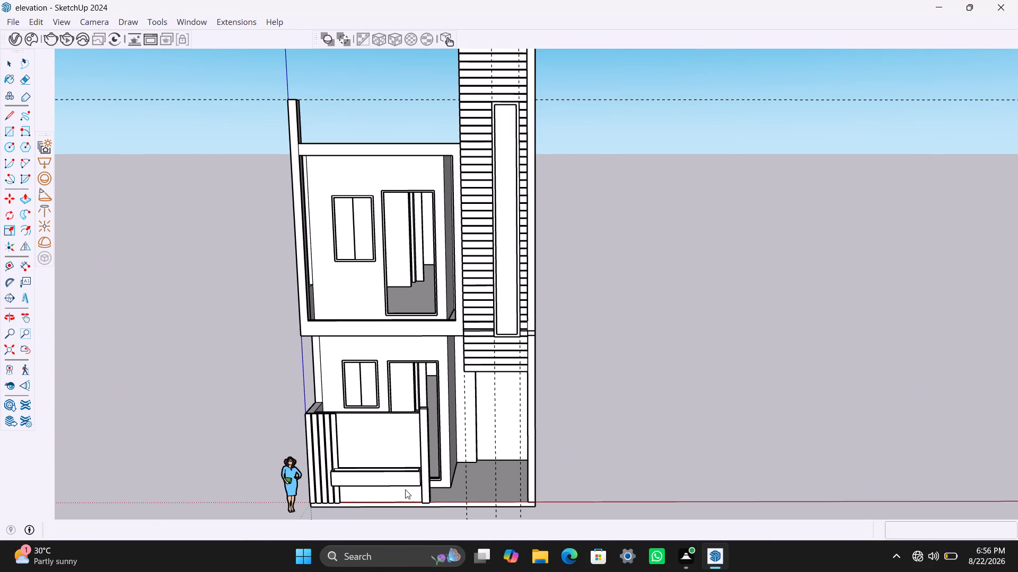
{"action": "scroll", "coordinate": [390, 347], "scroll_direction": "down", "scroll_amount": 2}
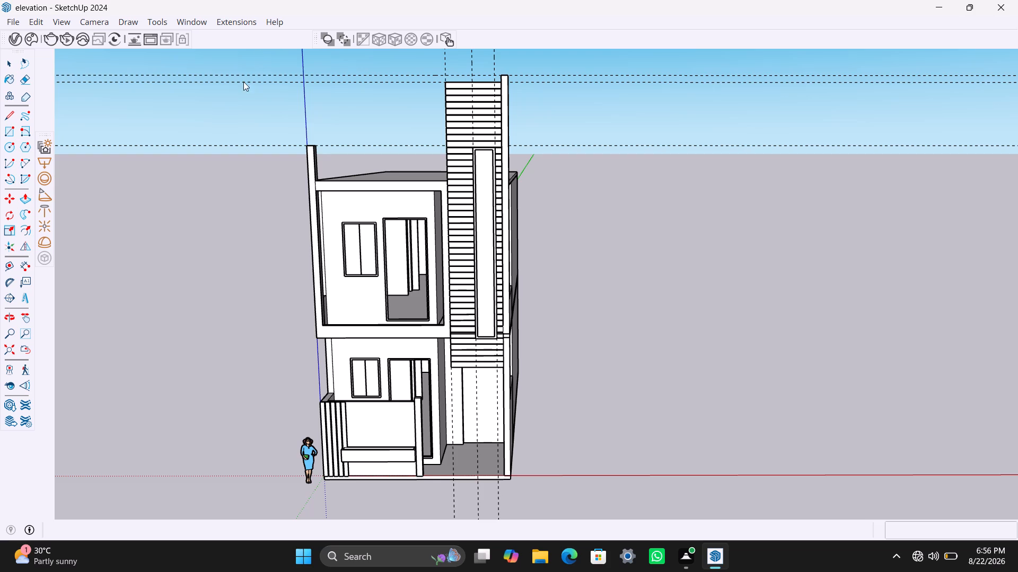
{"action": "middle_click_drag", "start_coordinate": [241, 69], "coordinate": [346, 114], "text": "shift"}
{"action": "scroll", "coordinate": [383, 230], "scroll_direction": "up", "scroll_amount": 5}
{"action": "middle_click_drag", "start_coordinate": [426, 205], "coordinate": [450, 208]}
{"action": "scroll", "coordinate": [400, 171], "scroll_direction": "up", "scroll_amount": 3}
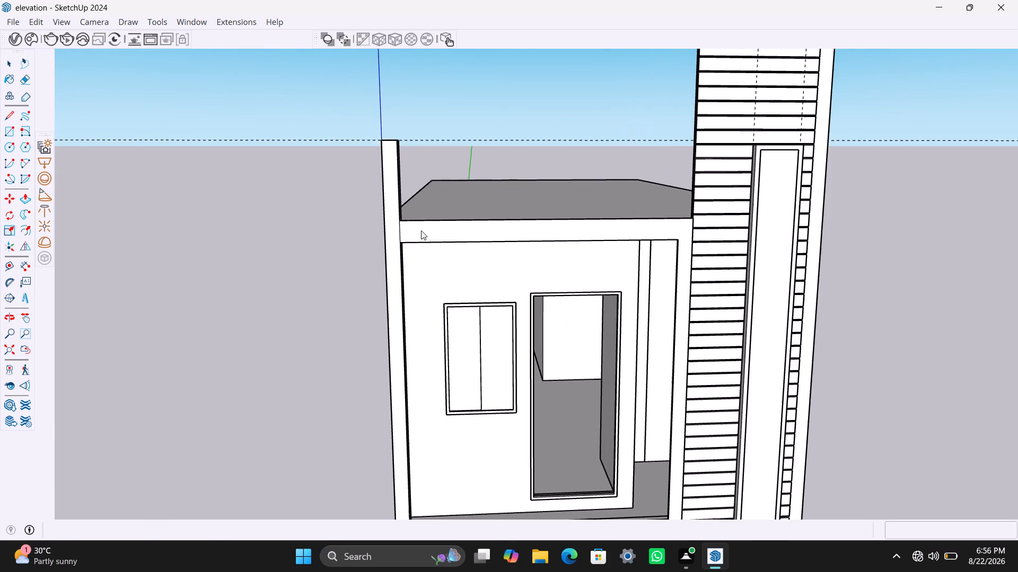
{"action": "middle_click_drag", "start_coordinate": [421, 230], "coordinate": [375, 235]}
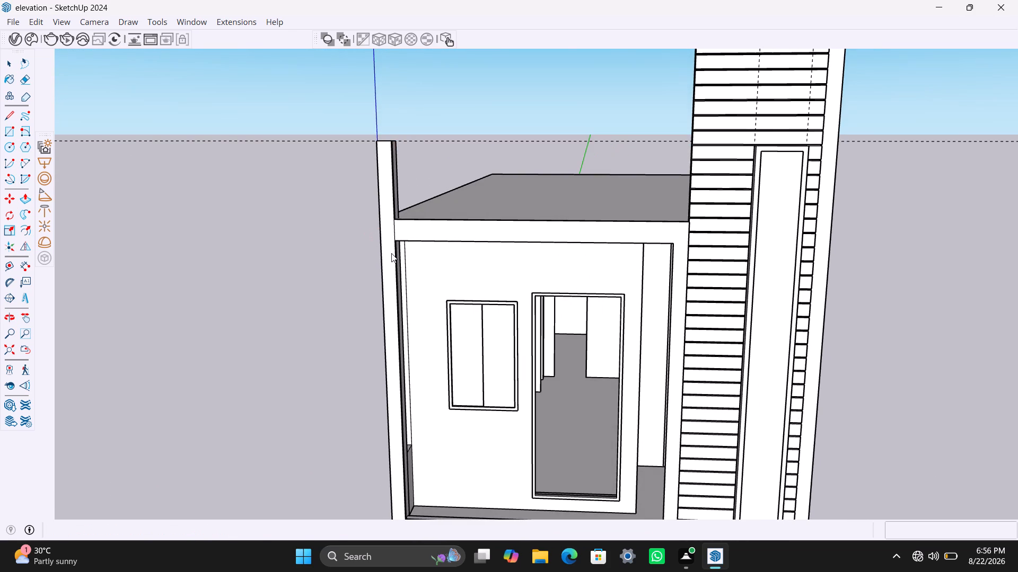
{"action": "key", "text": "t"}
{"action": "left_click", "coordinate": [391, 191]}
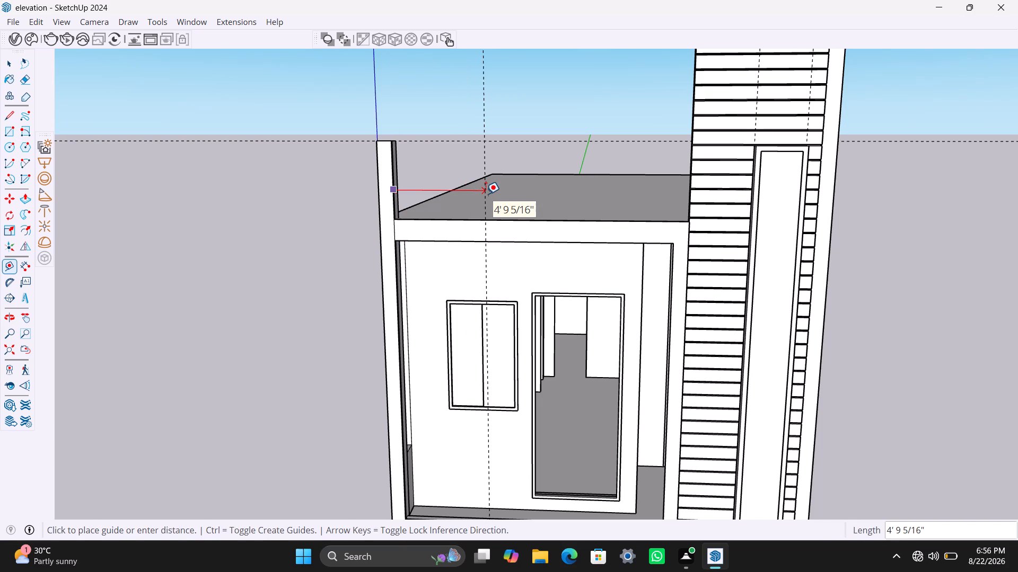
{"action": "type", "text": "4'6\""}
{"action": "key", "text": "Return"}
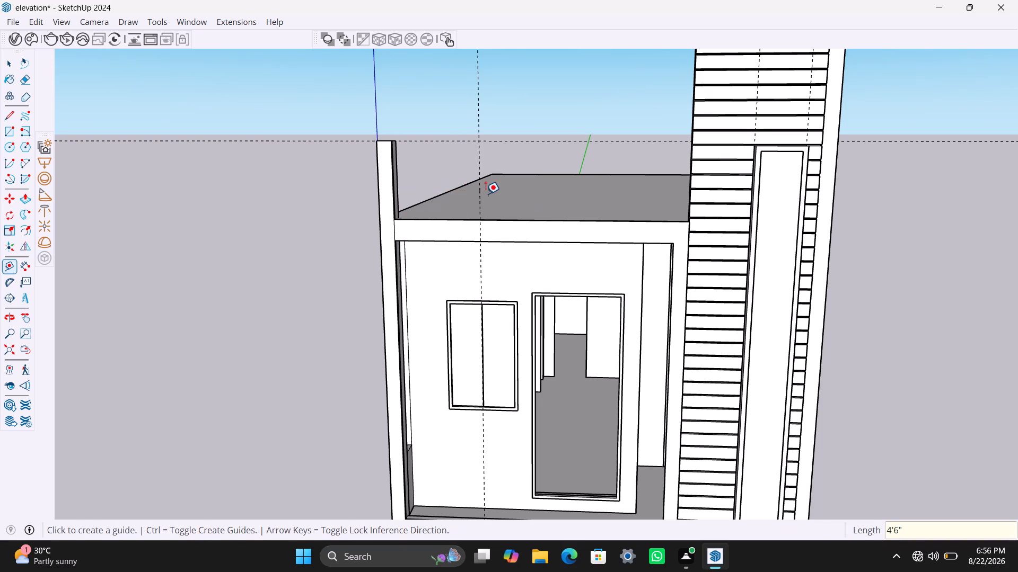
{"action": "key", "text": "space"}
Draw an upright rectangle about 3'9" by 4'6" on the roof beam, between the side post and the vertical guide, and group it.
{"action": "middle_click_drag", "start_coordinate": [406, 182], "coordinate": [409, 184]}
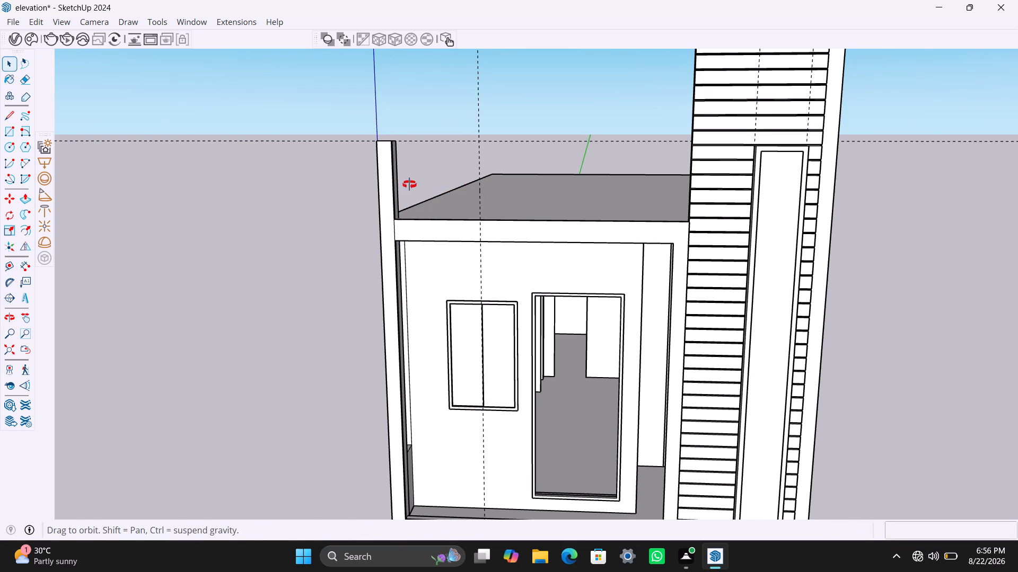
{"action": "middle_click_drag", "start_coordinate": [409, 184], "coordinate": [428, 189]}
{"action": "scroll", "coordinate": [392, 139], "scroll_direction": "up", "scroll_amount": 1}
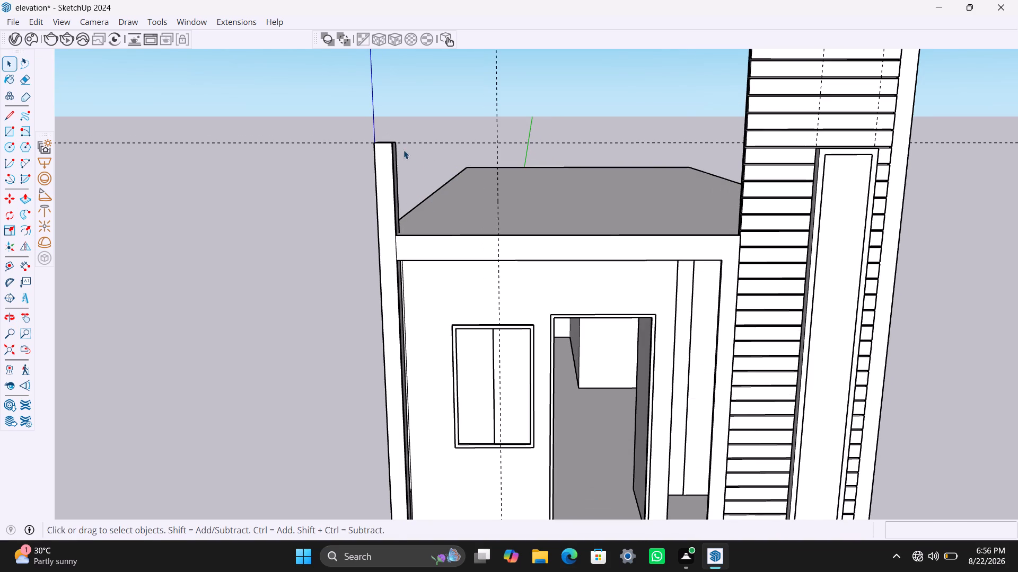
{"action": "key", "text": "r"}
{"action": "scroll", "coordinate": [401, 157], "scroll_direction": "up", "scroll_amount": 5}
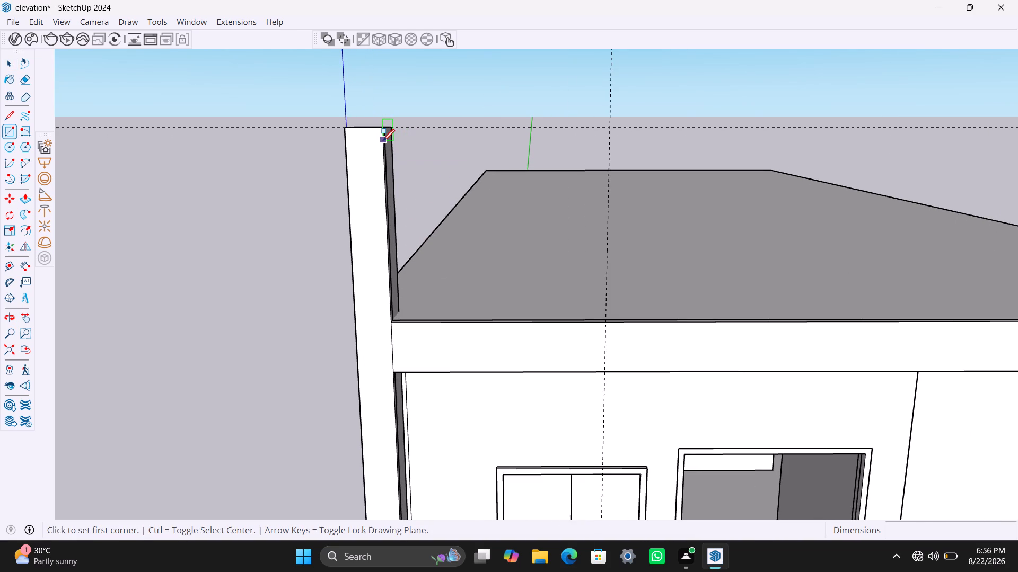
{"action": "left_click", "coordinate": [383, 141]}
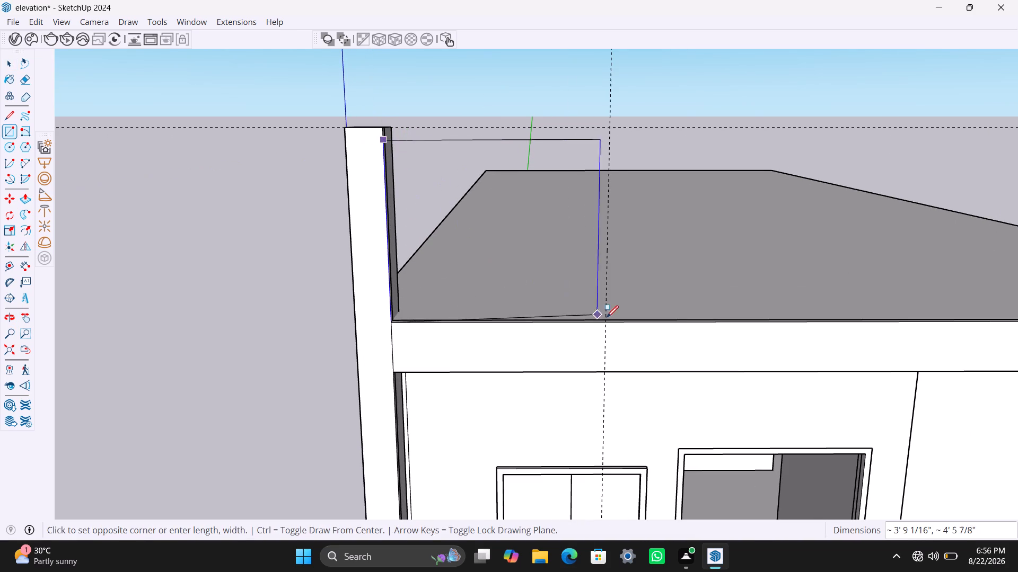
{"action": "left_click", "coordinate": [608, 319]}
{"action": "key", "text": "space"}
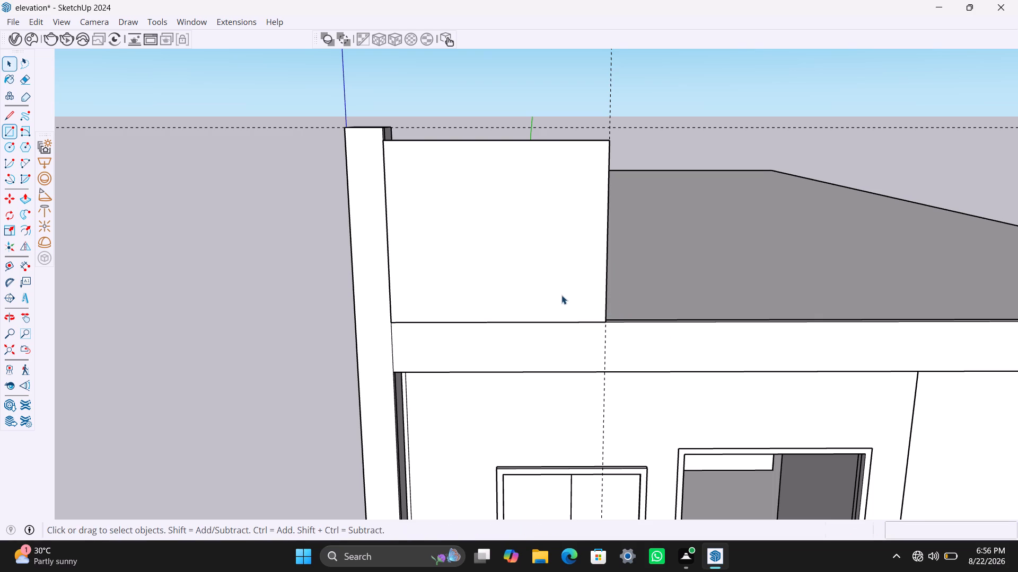
{"action": "double_click", "coordinate": [560, 294]}
{"action": "double_click", "coordinate": [559, 291]}
{"action": "right_click", "coordinate": [559, 290]}
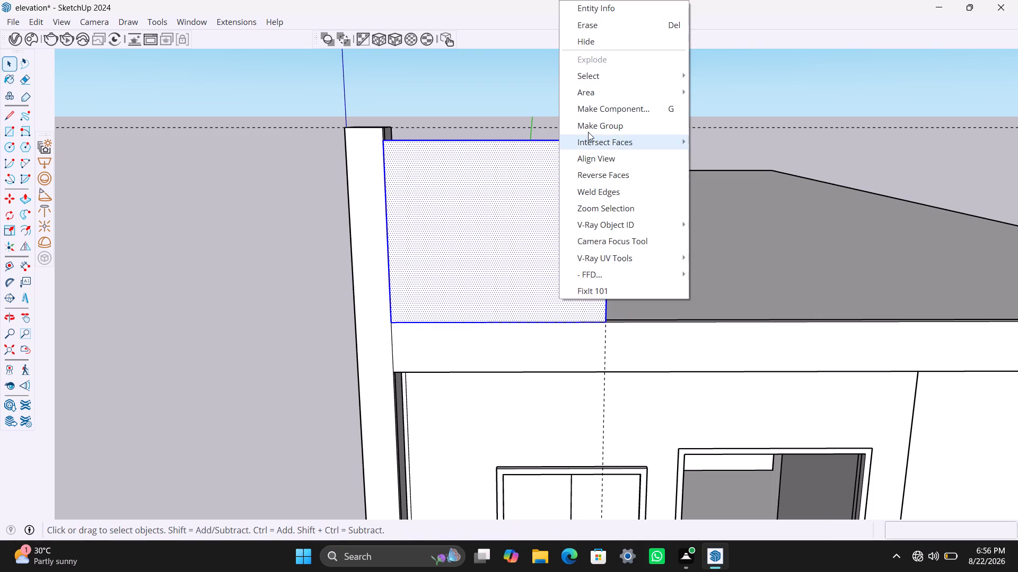
{"action": "left_click", "coordinate": [586, 129]}
Push/Pull the grouped roof panel's face to a thickness of 4.5" and close the group.
{"action": "double_click", "coordinate": [481, 267]}
{"action": "left_click", "coordinate": [481, 266]}
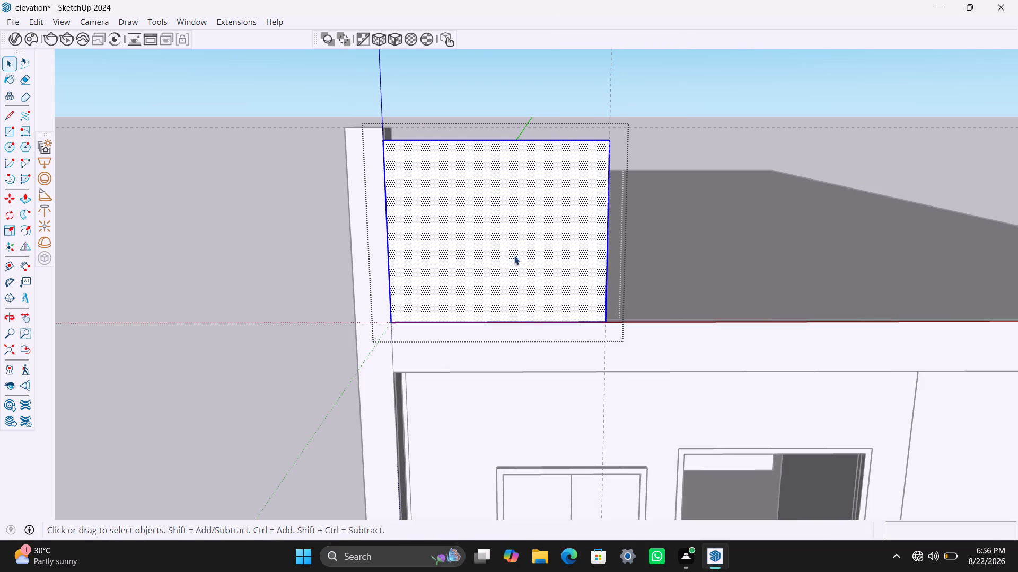
{"action": "scroll", "coordinate": [533, 246], "scroll_direction": "up", "scroll_amount": 1}
{"action": "middle_click_drag", "start_coordinate": [567, 263], "coordinate": [370, 333]}
{"action": "key", "text": "p"}
{"action": "left_click", "coordinate": [387, 297]}
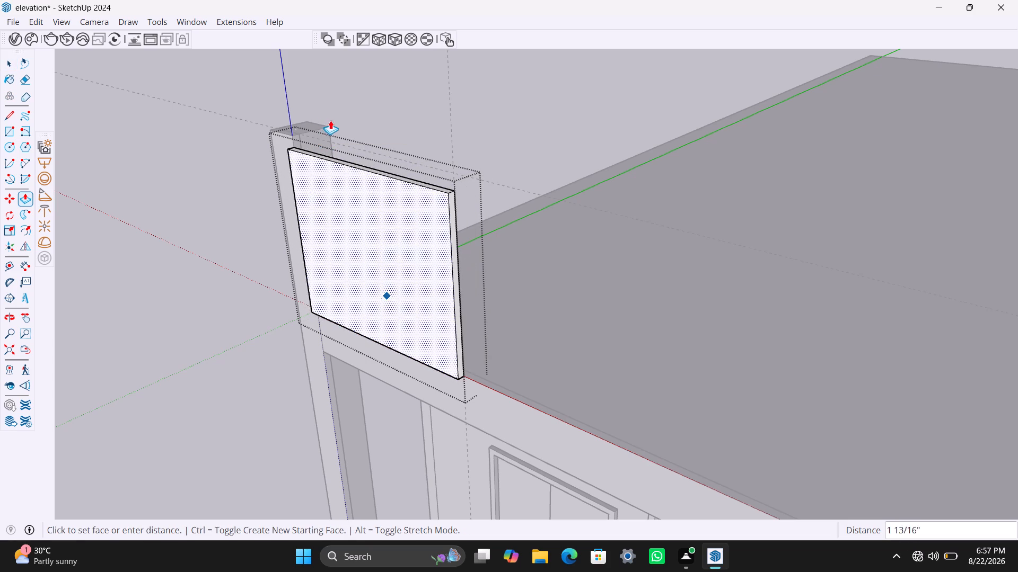
{"action": "type", "text": "4.5\""}
{"action": "key", "text": "Return"}
{"action": "key", "text": "space"}
{"action": "left_click", "coordinate": [139, 185]}
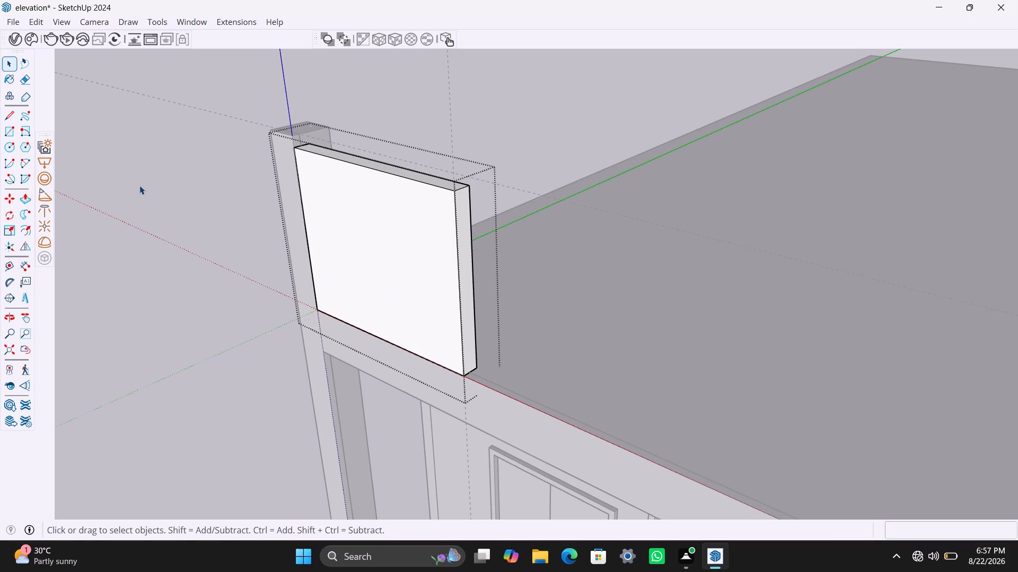
Move the roof panel group back about 4 1/2" from the front edge, by its top rear corner at the post.
{"action": "scroll", "coordinate": [238, 377], "scroll_direction": "down", "scroll_amount": 4}
{"action": "middle_click_drag", "start_coordinate": [227, 399], "coordinate": [432, 400]}
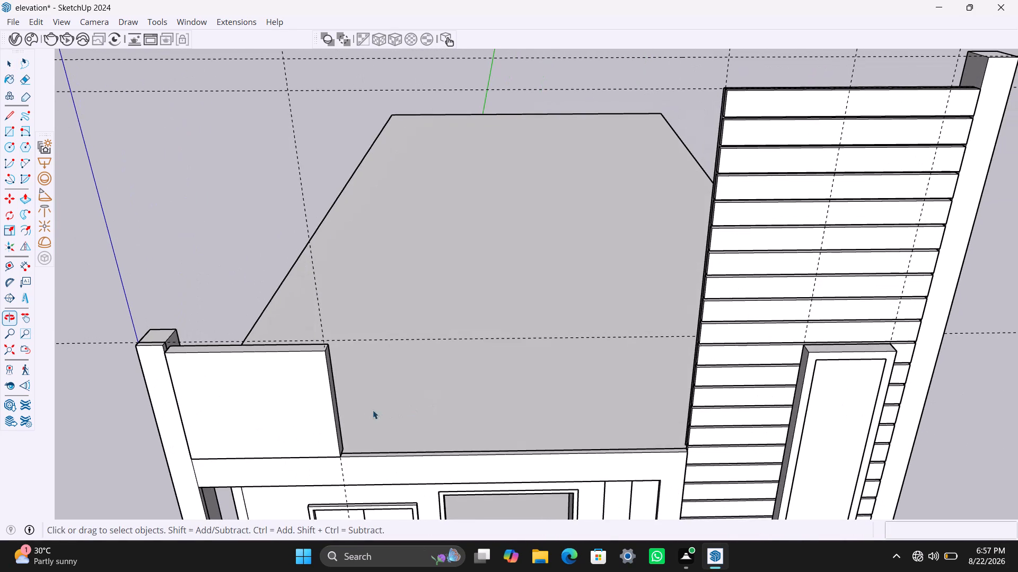
{"action": "scroll", "coordinate": [248, 392], "scroll_direction": "down", "scroll_amount": 2}
{"action": "middle_click_drag", "start_coordinate": [230, 406], "coordinate": [277, 408]}
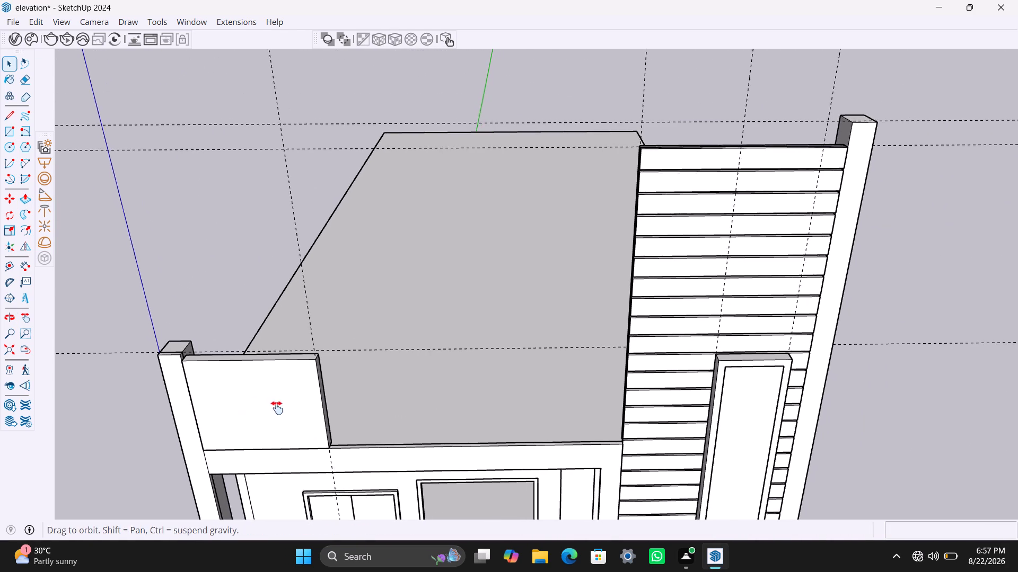
{"action": "middle_click_drag", "start_coordinate": [277, 408], "coordinate": [286, 408]}
{"action": "scroll", "coordinate": [259, 368], "scroll_direction": "up", "scroll_amount": 7}
{"action": "left_click", "coordinate": [233, 359]}
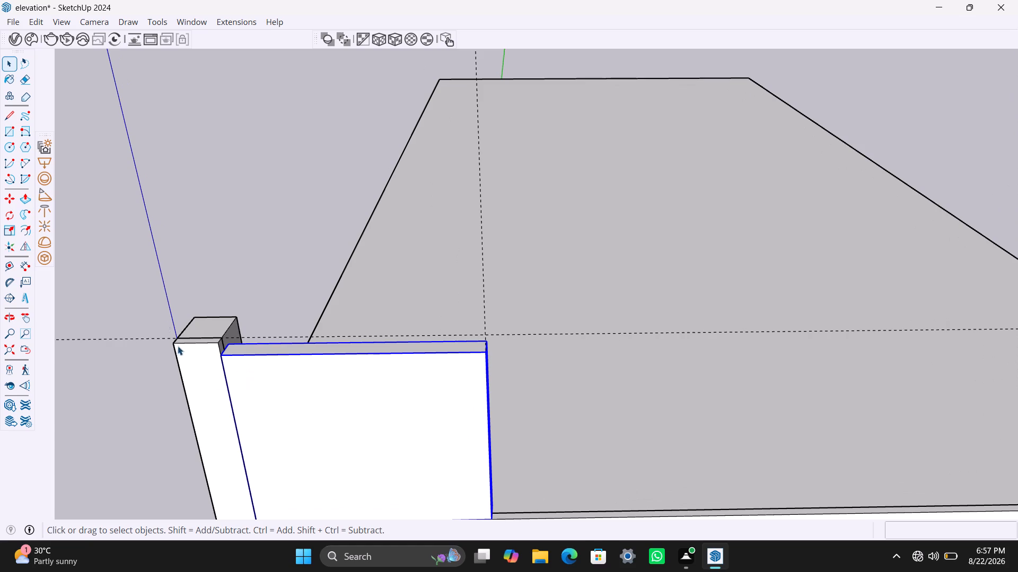
{"action": "key", "text": "m"}
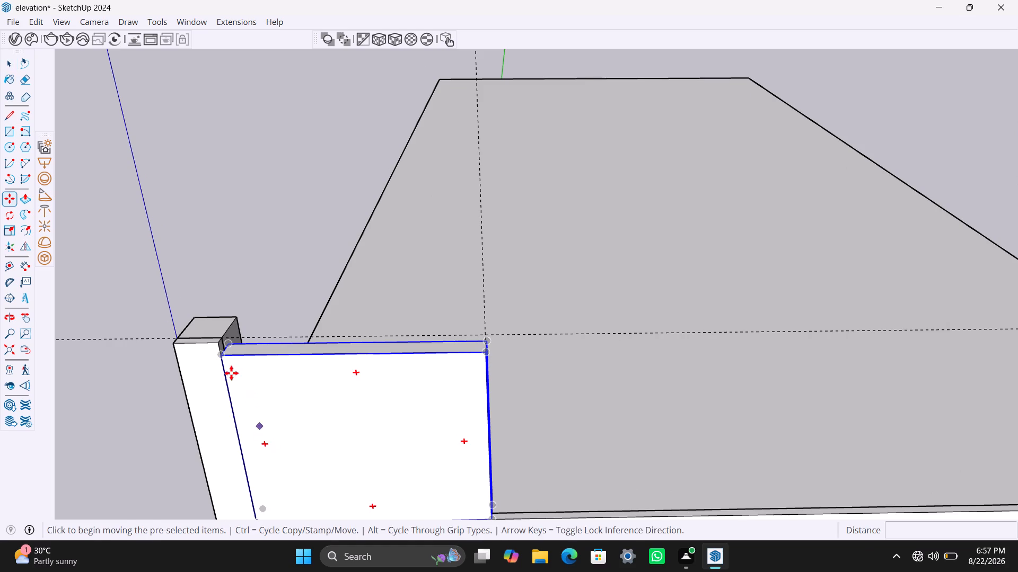
{"action": "left_click", "coordinate": [231, 343]}
{"action": "left_click", "coordinate": [234, 336]}
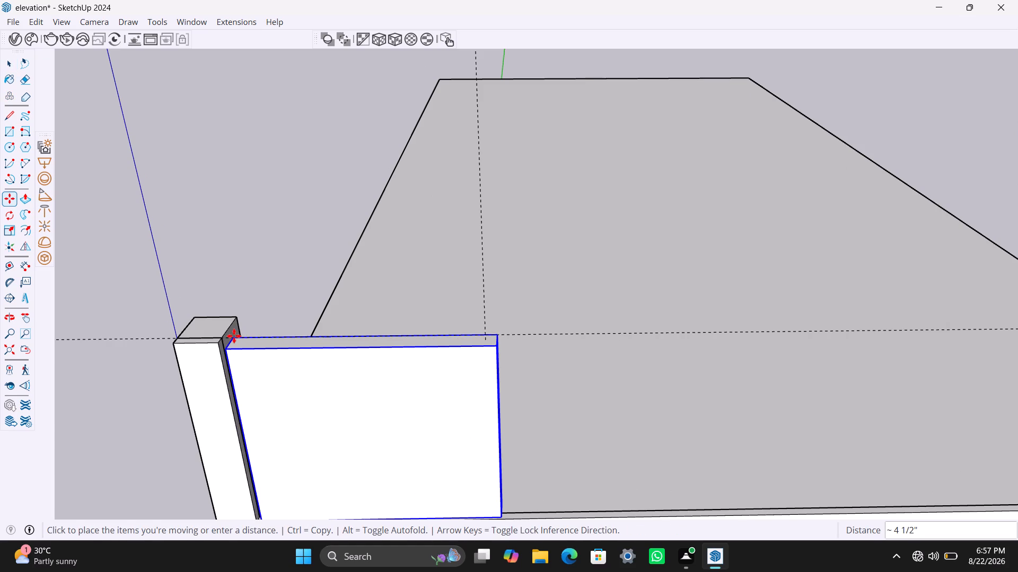
{"action": "key", "text": "space"}
{"action": "left_click", "coordinate": [259, 266]}
Move the roof panel group sideways by its top corner until it sits against the side post's inner face.
{"action": "scroll", "coordinate": [238, 393], "scroll_direction": "up", "scroll_amount": 1}
{"action": "middle_click_drag", "start_coordinate": [242, 420], "coordinate": [296, 416]}
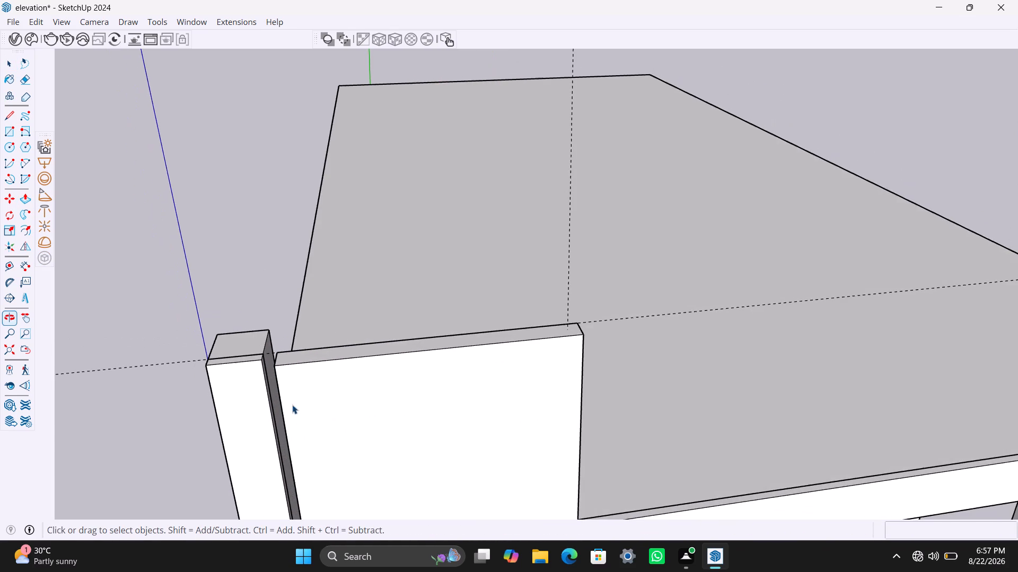
{"action": "scroll", "coordinate": [281, 371], "scroll_direction": "up", "scroll_amount": 3}
{"action": "key", "text": "m"}
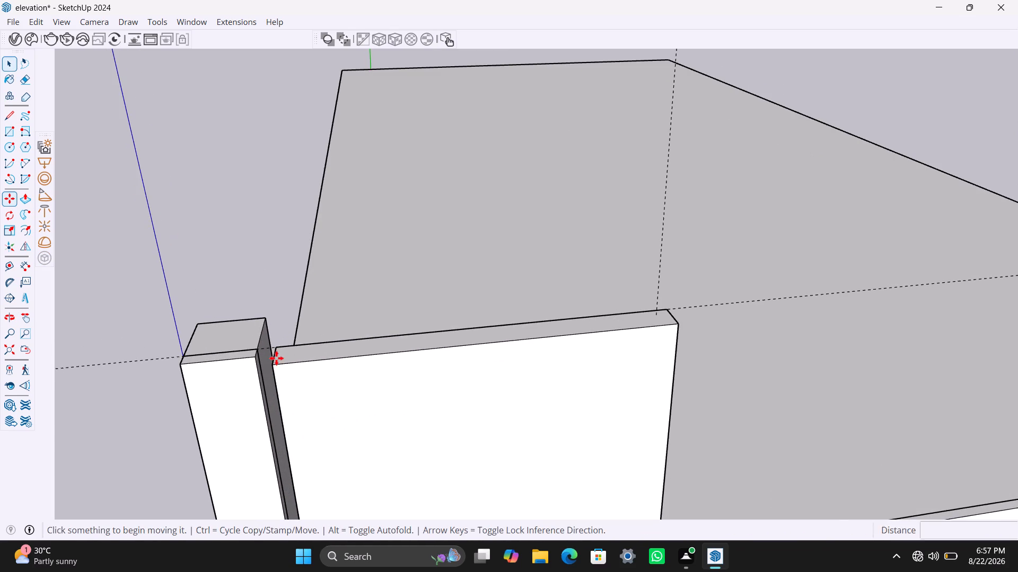
{"action": "left_click", "coordinate": [277, 348]}
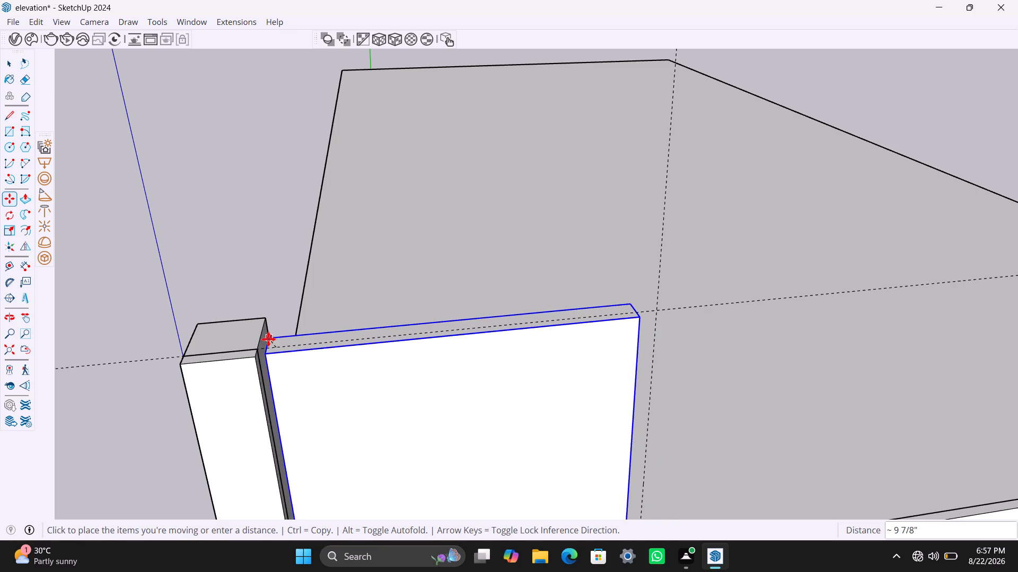
{"action": "left_click", "coordinate": [262, 334]}
{"action": "key", "text": "space"}
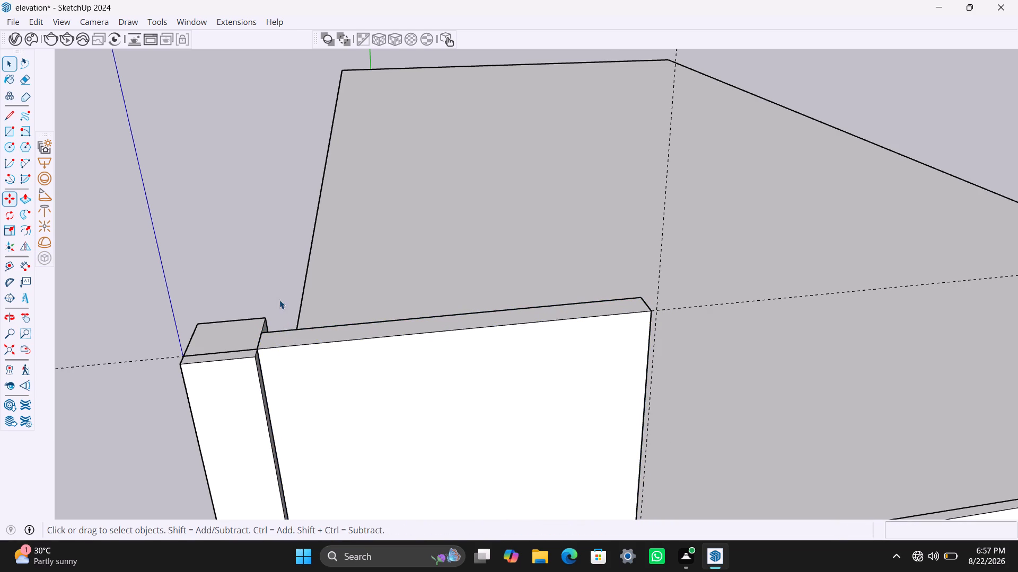
{"action": "left_click", "coordinate": [279, 300]}
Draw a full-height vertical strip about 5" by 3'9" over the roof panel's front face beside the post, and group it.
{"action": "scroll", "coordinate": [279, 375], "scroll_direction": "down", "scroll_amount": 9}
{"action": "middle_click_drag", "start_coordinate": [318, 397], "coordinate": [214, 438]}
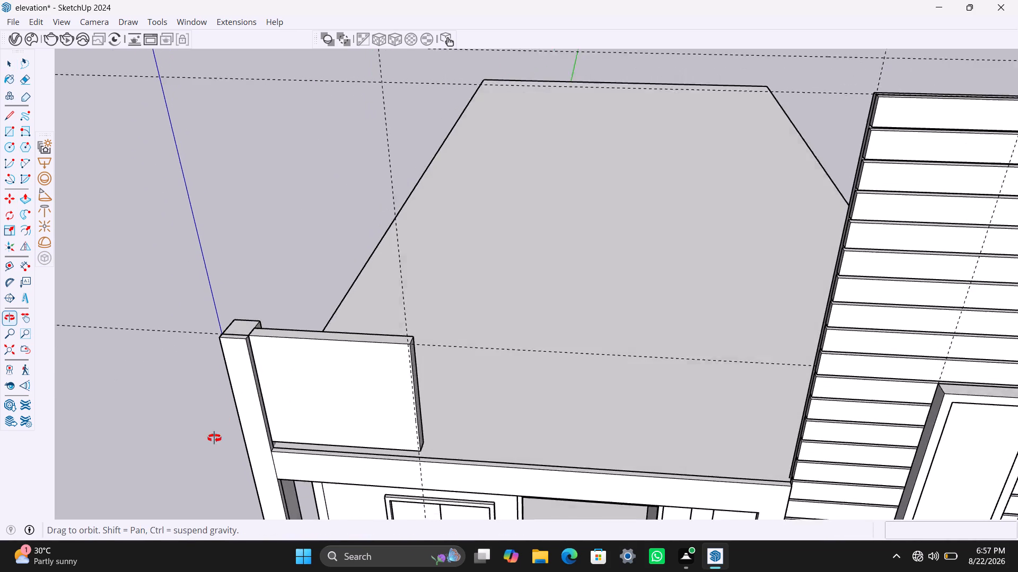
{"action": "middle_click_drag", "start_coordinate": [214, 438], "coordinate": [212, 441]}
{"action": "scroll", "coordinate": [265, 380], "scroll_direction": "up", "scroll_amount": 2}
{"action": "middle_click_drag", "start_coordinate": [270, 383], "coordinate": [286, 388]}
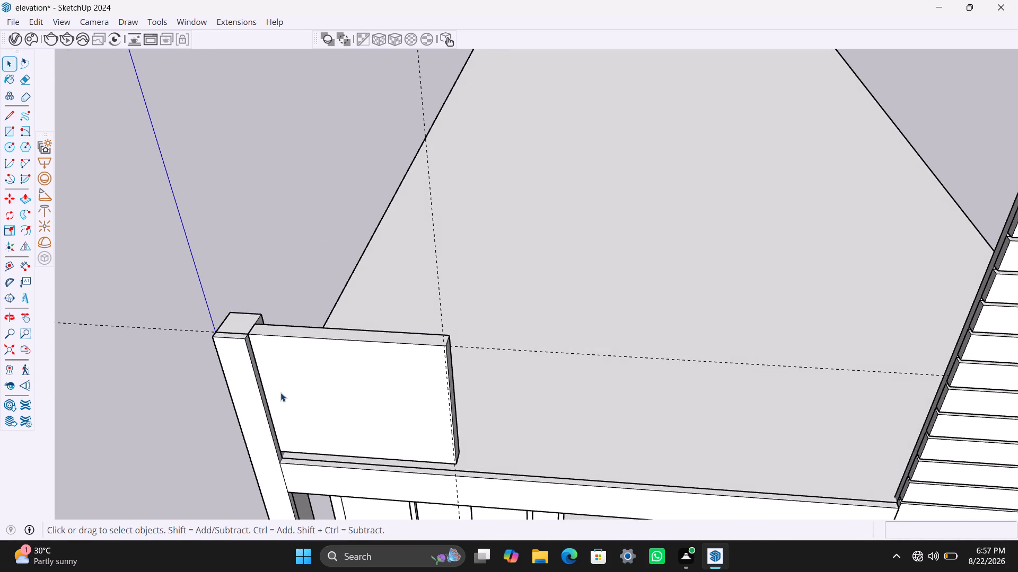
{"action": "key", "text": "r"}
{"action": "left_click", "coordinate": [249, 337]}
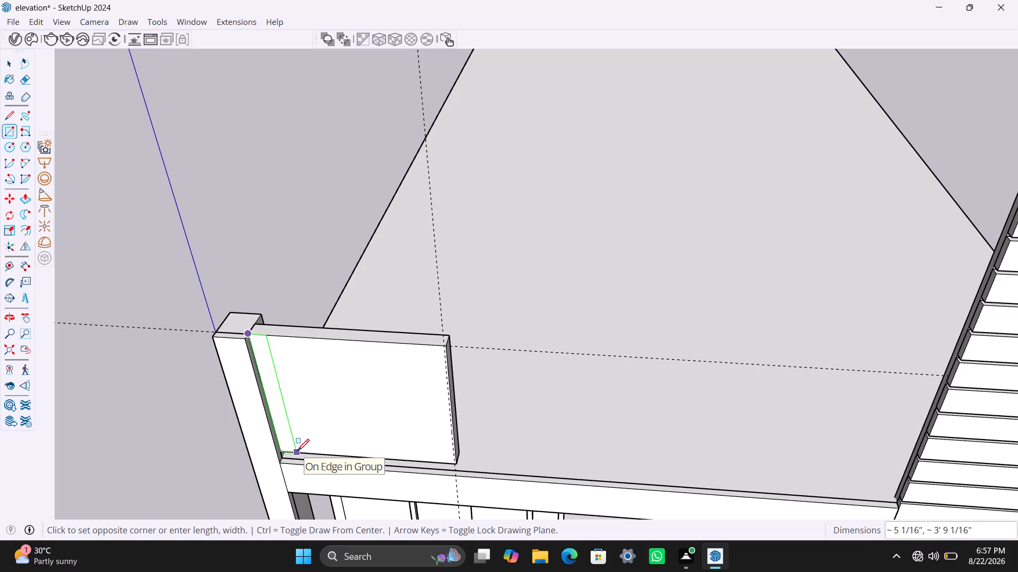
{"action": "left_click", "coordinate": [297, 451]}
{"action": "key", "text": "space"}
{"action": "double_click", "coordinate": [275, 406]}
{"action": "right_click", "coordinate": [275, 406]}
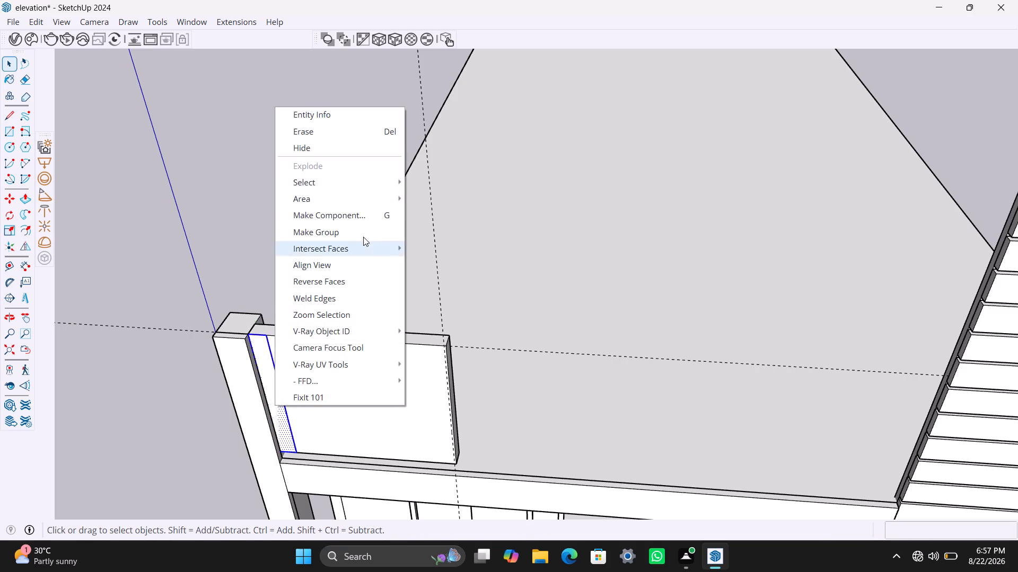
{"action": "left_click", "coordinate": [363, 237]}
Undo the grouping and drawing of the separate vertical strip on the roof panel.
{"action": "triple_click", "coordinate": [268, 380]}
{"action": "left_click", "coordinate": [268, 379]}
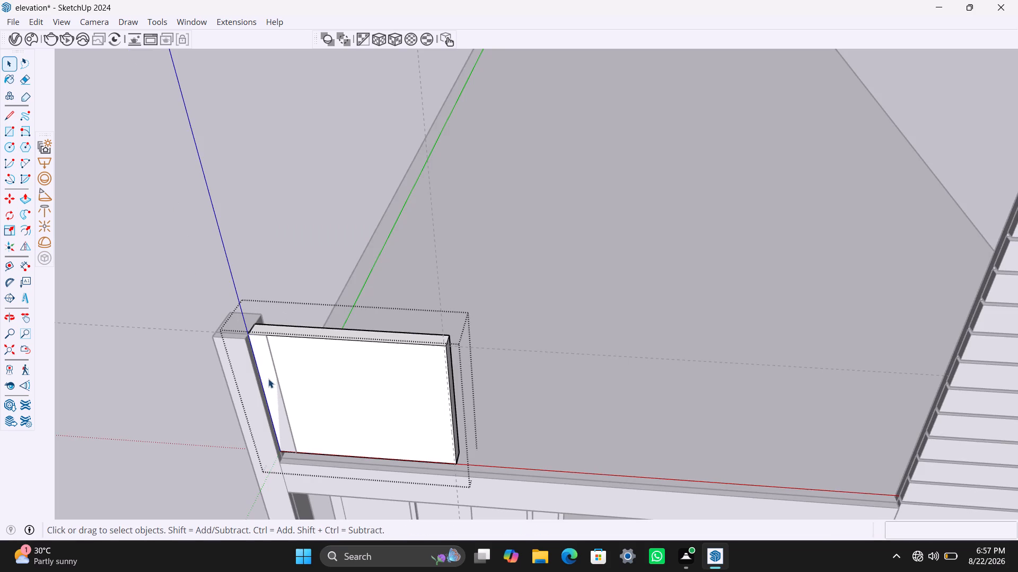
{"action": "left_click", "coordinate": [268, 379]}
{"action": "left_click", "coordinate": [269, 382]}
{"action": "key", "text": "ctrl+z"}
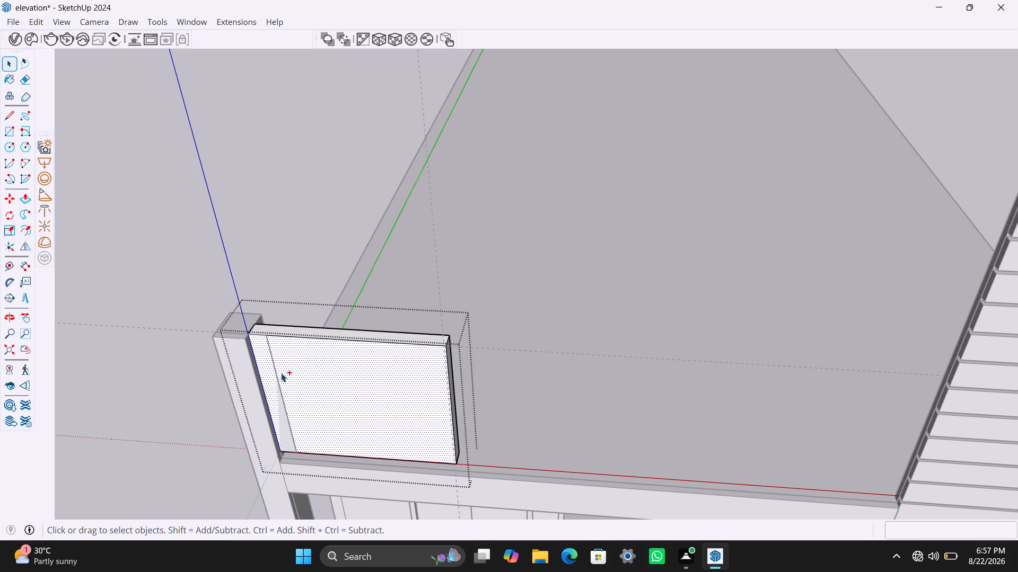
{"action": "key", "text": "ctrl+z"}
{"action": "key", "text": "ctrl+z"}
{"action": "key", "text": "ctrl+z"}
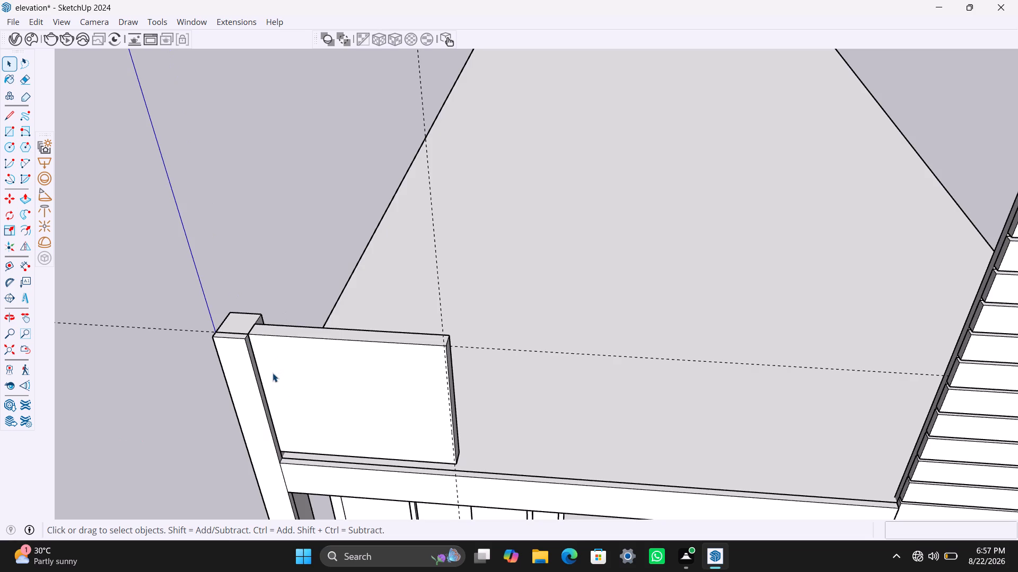
Open the roof panel group, draw a narrow full-height rectangle on its front face along the post-side edge, and select that strip.
{"action": "left_click", "coordinate": [272, 372]}
{"action": "double_click", "coordinate": [284, 370]}
{"action": "left_click", "coordinate": [280, 368]}
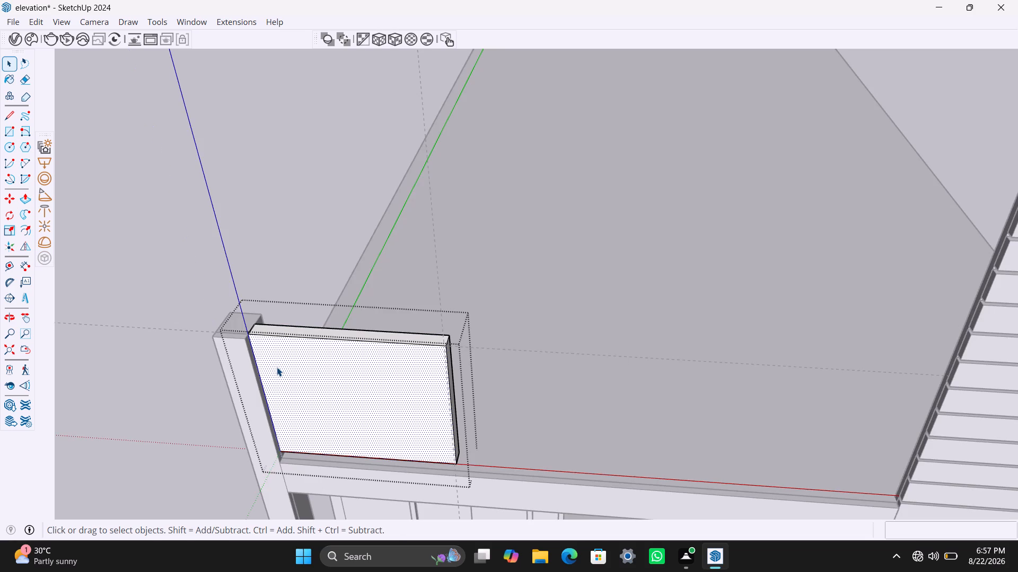
{"action": "key", "text": "r"}
{"action": "left_click", "coordinate": [254, 337]}
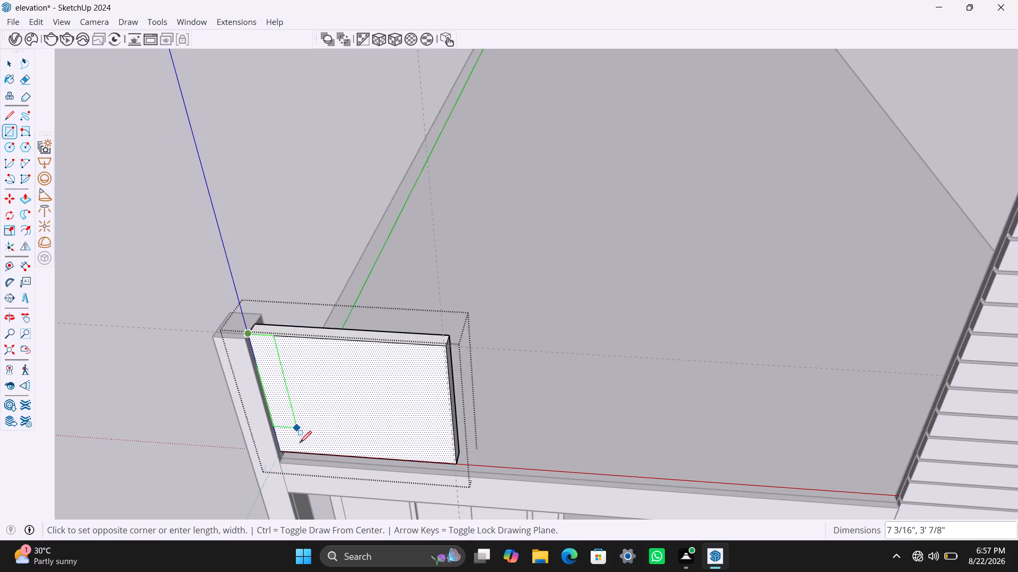
{"action": "left_click", "coordinate": [299, 449]}
{"action": "key", "text": "space"}
{"action": "left_click", "coordinate": [281, 426]}
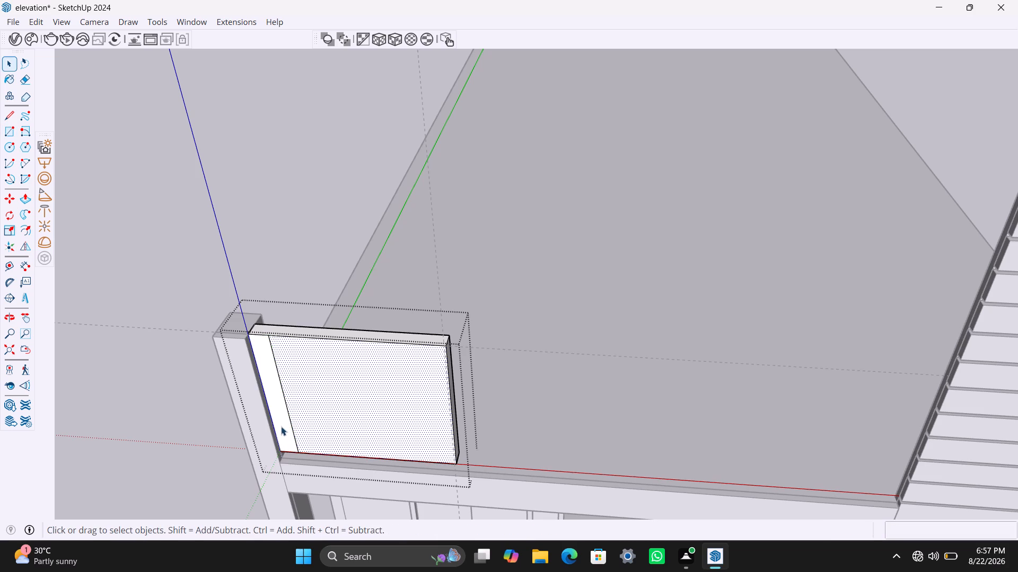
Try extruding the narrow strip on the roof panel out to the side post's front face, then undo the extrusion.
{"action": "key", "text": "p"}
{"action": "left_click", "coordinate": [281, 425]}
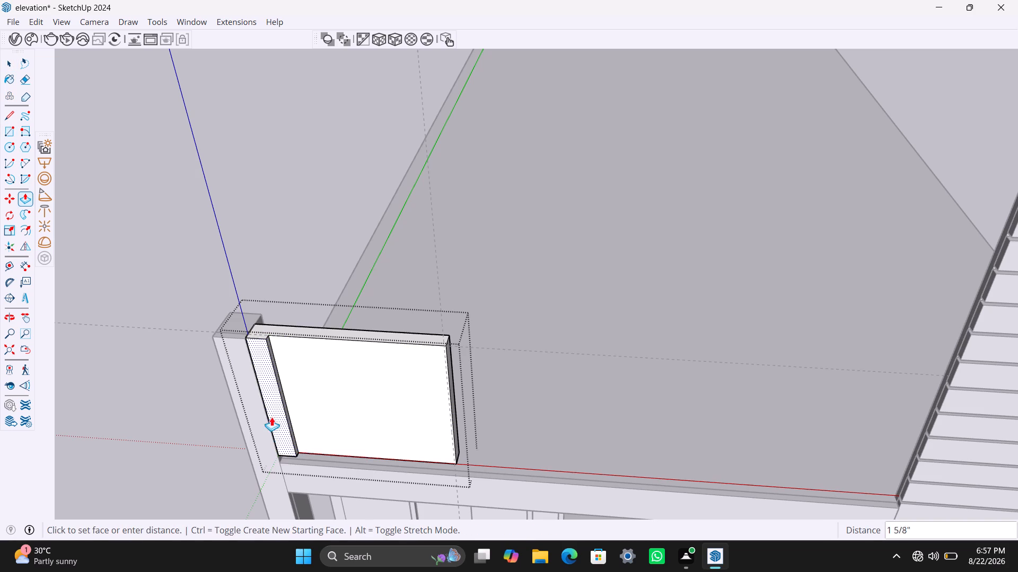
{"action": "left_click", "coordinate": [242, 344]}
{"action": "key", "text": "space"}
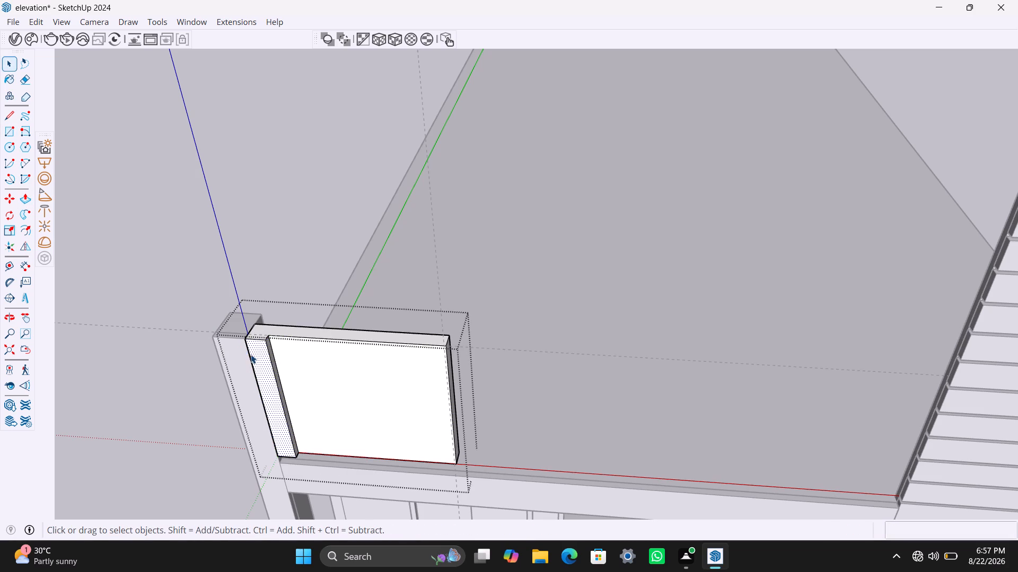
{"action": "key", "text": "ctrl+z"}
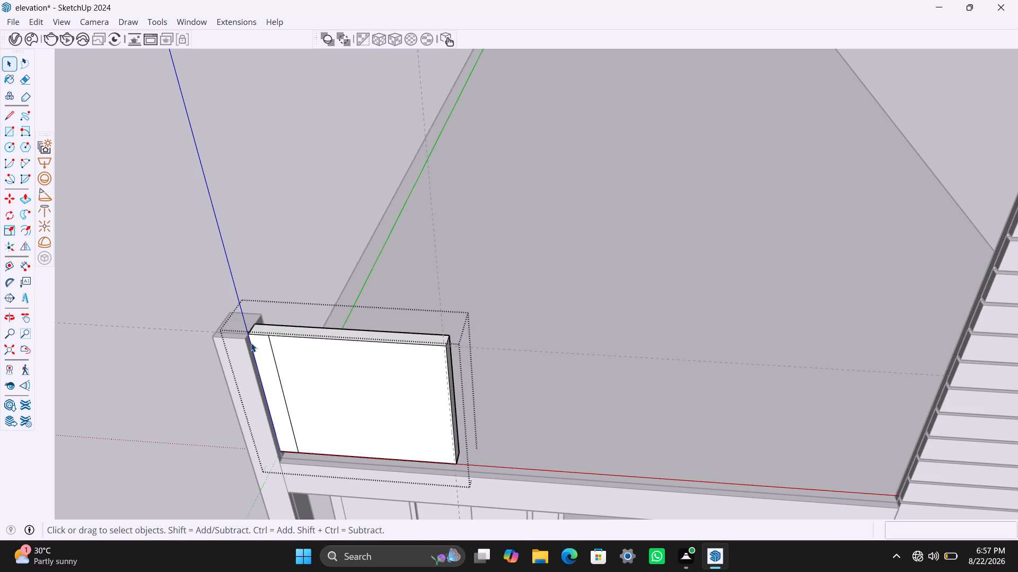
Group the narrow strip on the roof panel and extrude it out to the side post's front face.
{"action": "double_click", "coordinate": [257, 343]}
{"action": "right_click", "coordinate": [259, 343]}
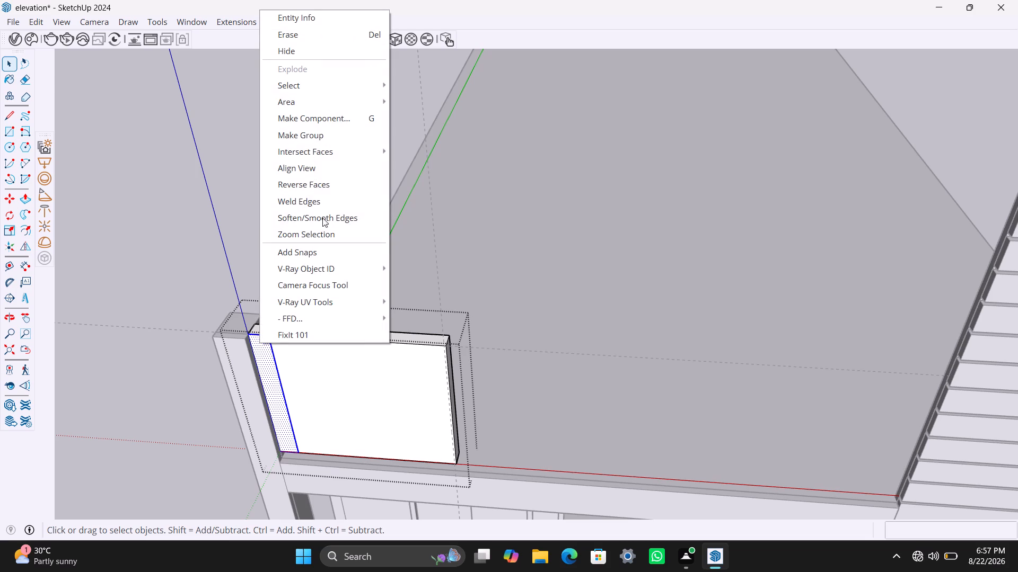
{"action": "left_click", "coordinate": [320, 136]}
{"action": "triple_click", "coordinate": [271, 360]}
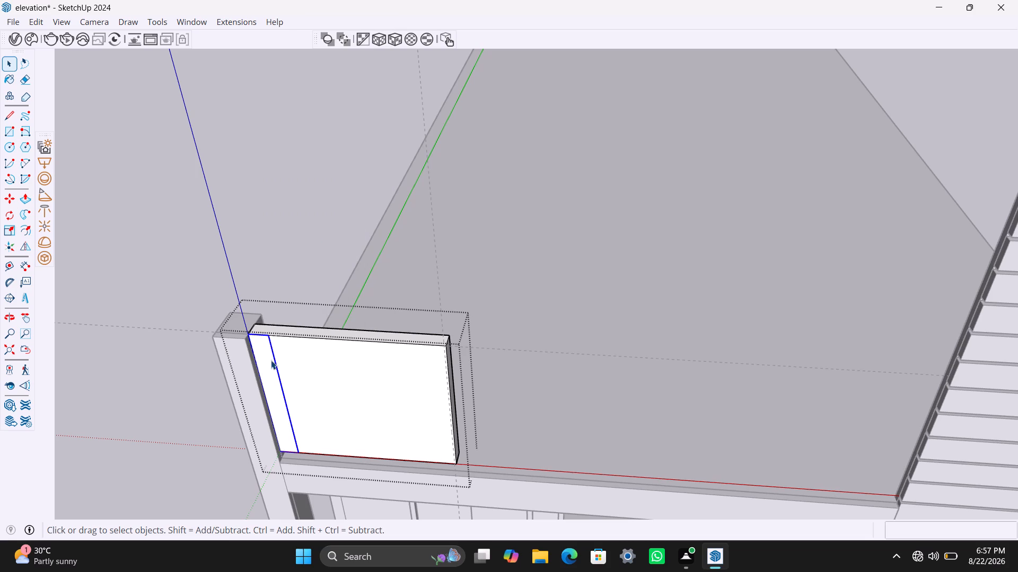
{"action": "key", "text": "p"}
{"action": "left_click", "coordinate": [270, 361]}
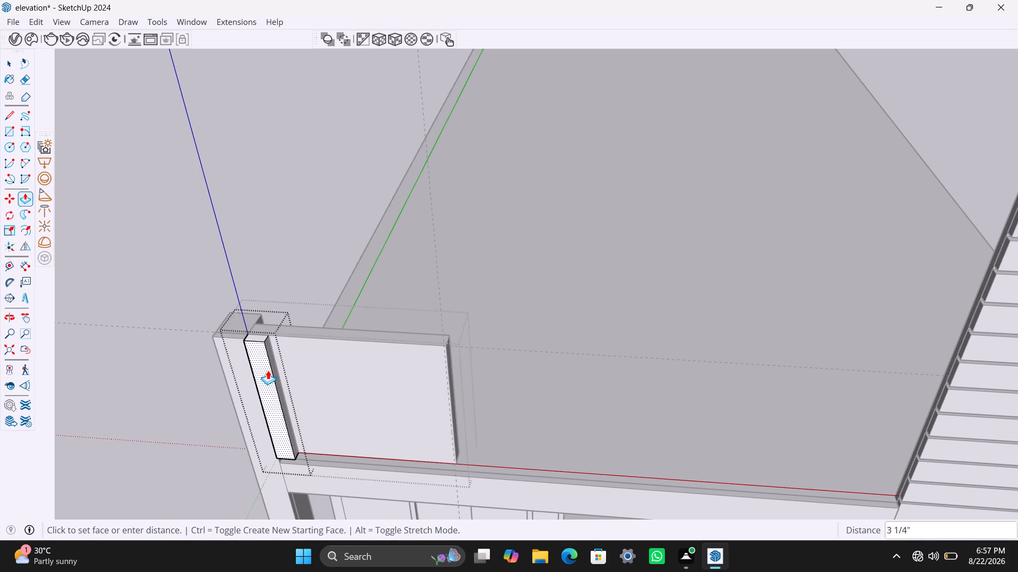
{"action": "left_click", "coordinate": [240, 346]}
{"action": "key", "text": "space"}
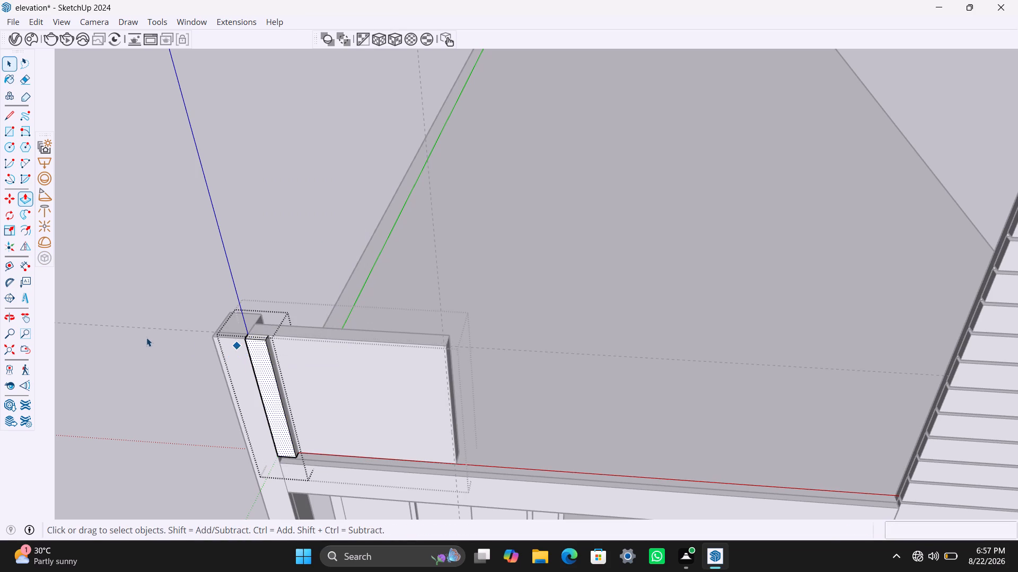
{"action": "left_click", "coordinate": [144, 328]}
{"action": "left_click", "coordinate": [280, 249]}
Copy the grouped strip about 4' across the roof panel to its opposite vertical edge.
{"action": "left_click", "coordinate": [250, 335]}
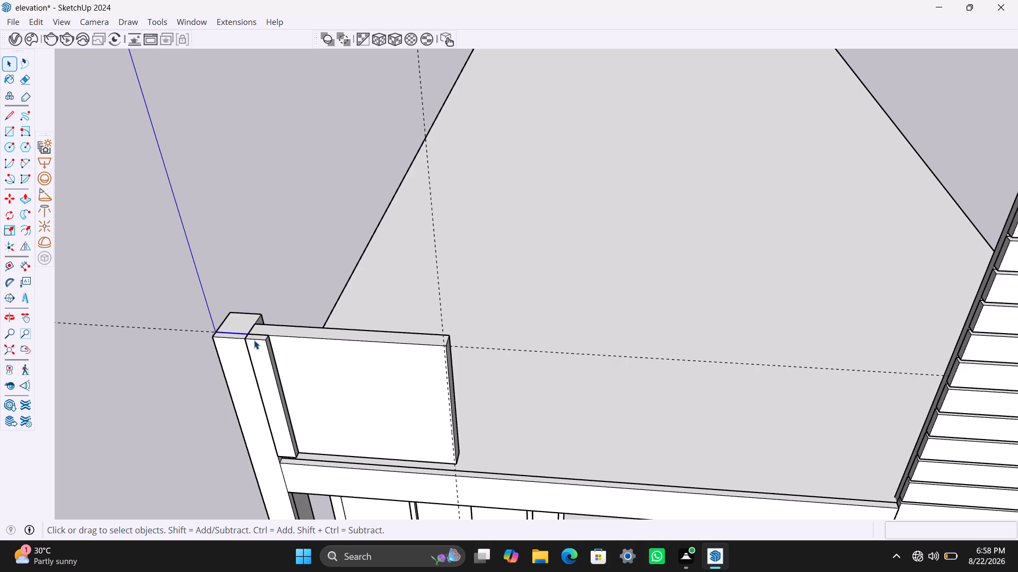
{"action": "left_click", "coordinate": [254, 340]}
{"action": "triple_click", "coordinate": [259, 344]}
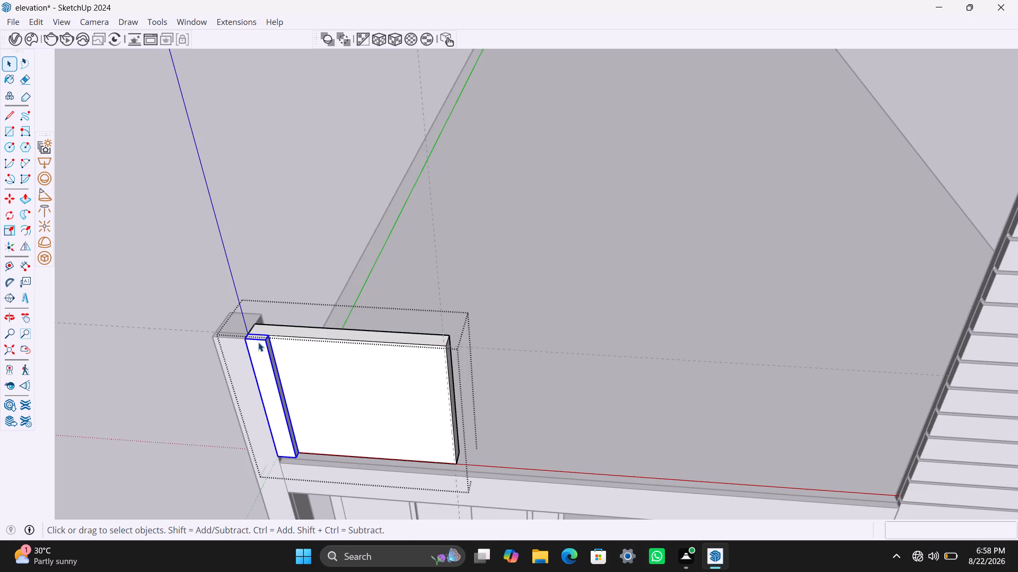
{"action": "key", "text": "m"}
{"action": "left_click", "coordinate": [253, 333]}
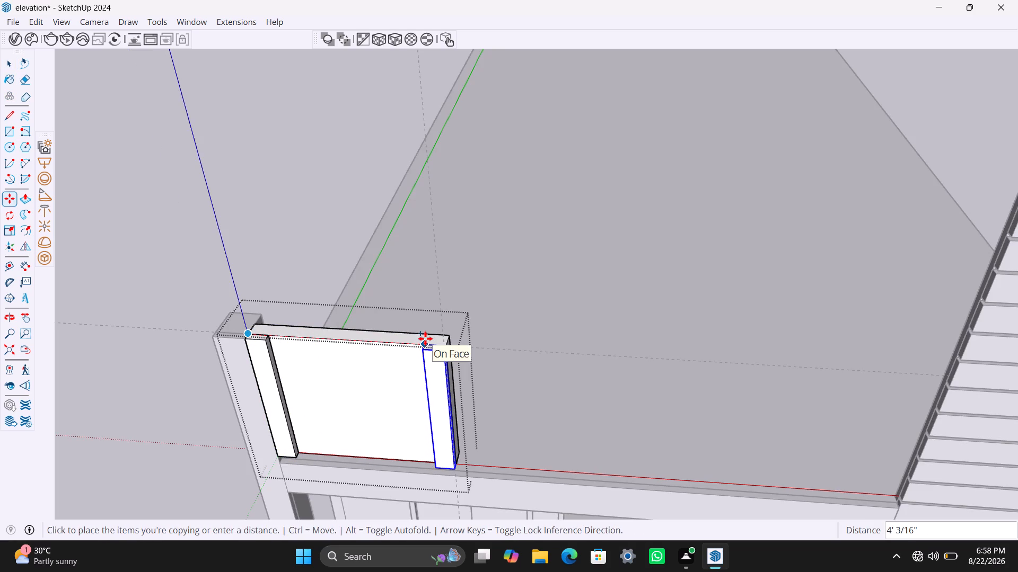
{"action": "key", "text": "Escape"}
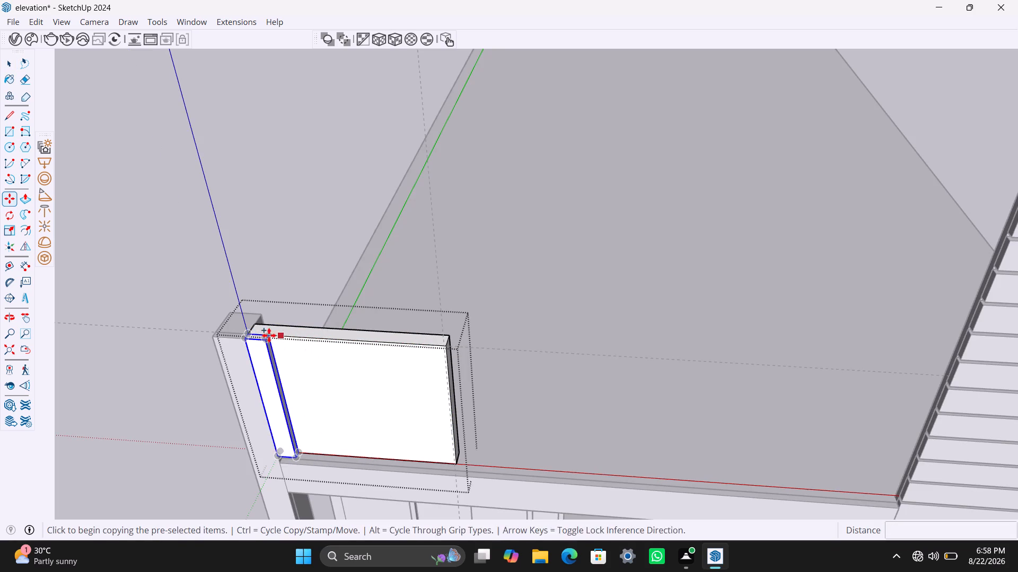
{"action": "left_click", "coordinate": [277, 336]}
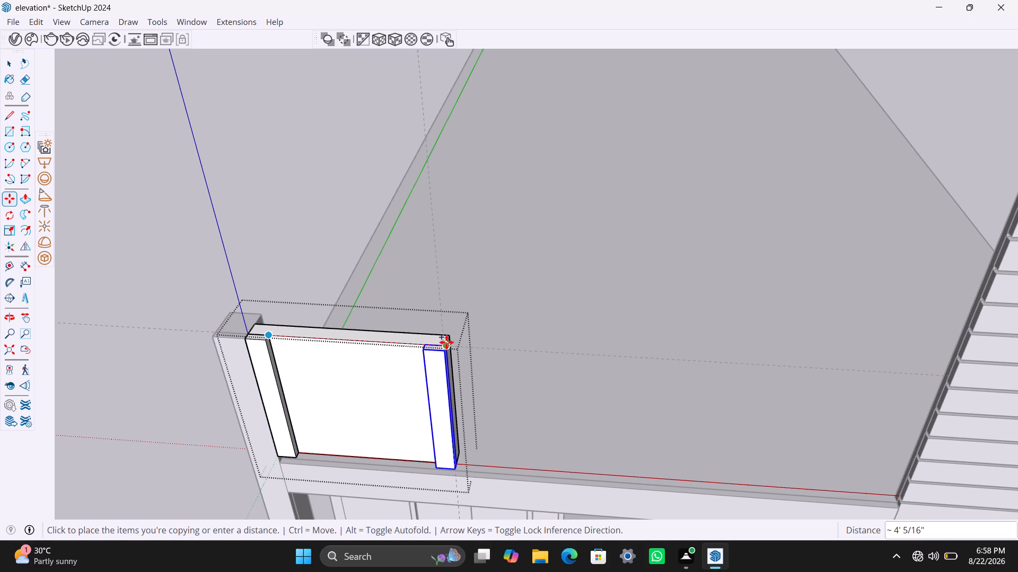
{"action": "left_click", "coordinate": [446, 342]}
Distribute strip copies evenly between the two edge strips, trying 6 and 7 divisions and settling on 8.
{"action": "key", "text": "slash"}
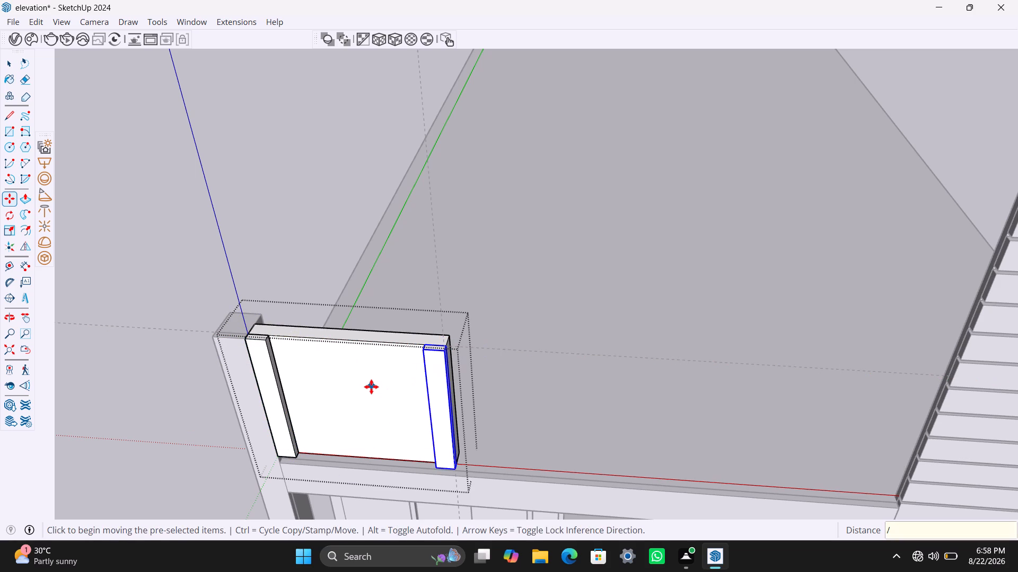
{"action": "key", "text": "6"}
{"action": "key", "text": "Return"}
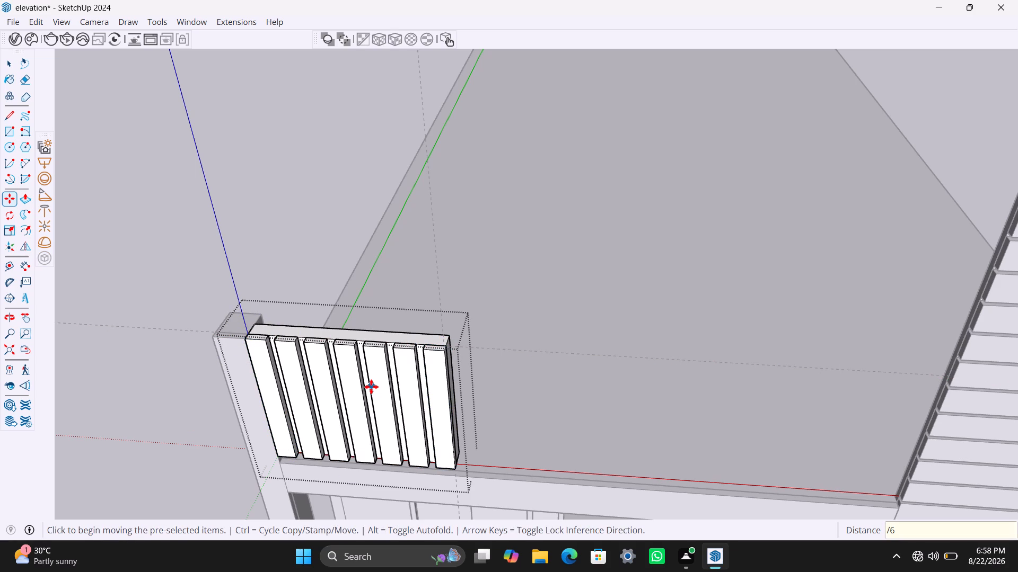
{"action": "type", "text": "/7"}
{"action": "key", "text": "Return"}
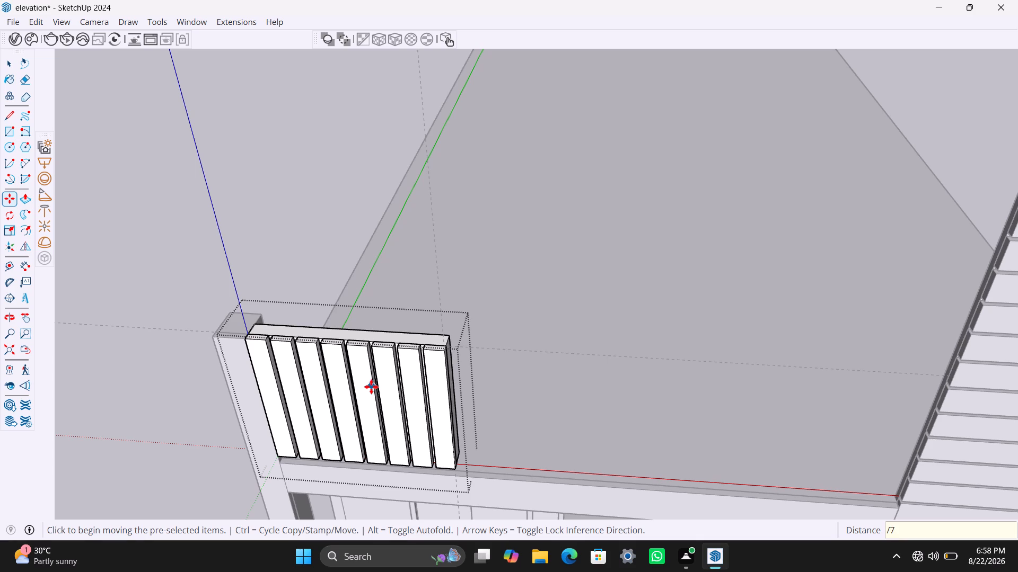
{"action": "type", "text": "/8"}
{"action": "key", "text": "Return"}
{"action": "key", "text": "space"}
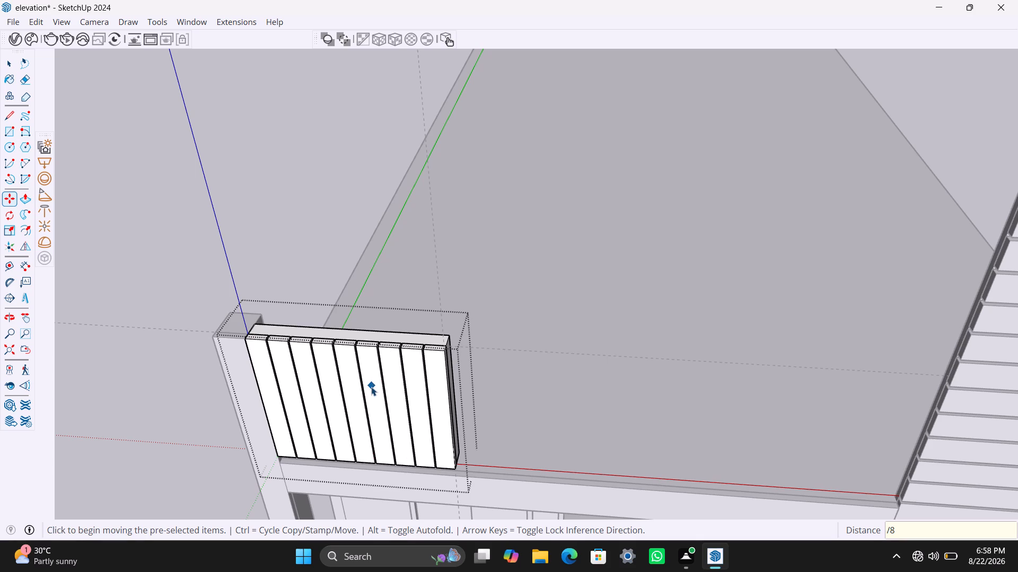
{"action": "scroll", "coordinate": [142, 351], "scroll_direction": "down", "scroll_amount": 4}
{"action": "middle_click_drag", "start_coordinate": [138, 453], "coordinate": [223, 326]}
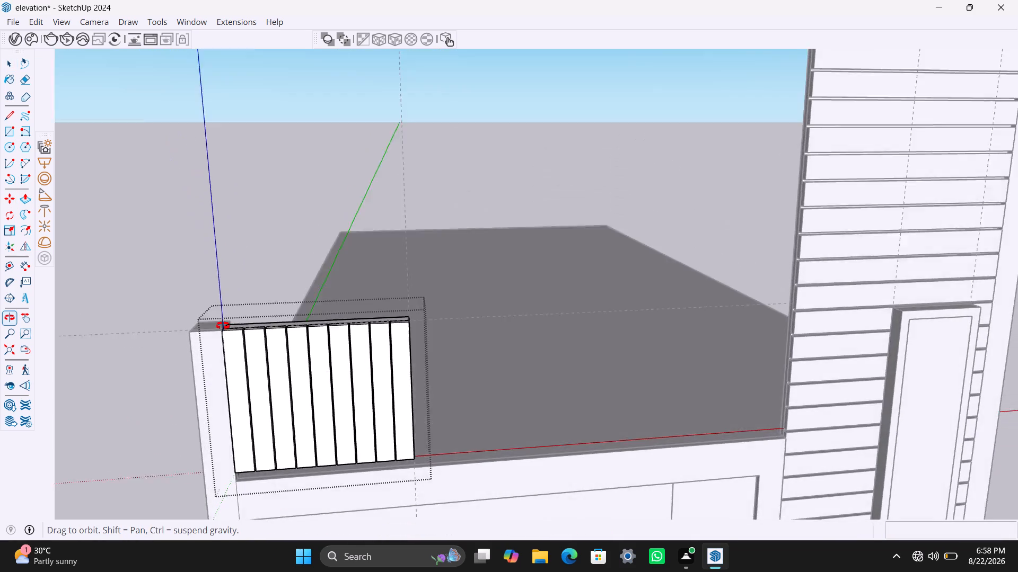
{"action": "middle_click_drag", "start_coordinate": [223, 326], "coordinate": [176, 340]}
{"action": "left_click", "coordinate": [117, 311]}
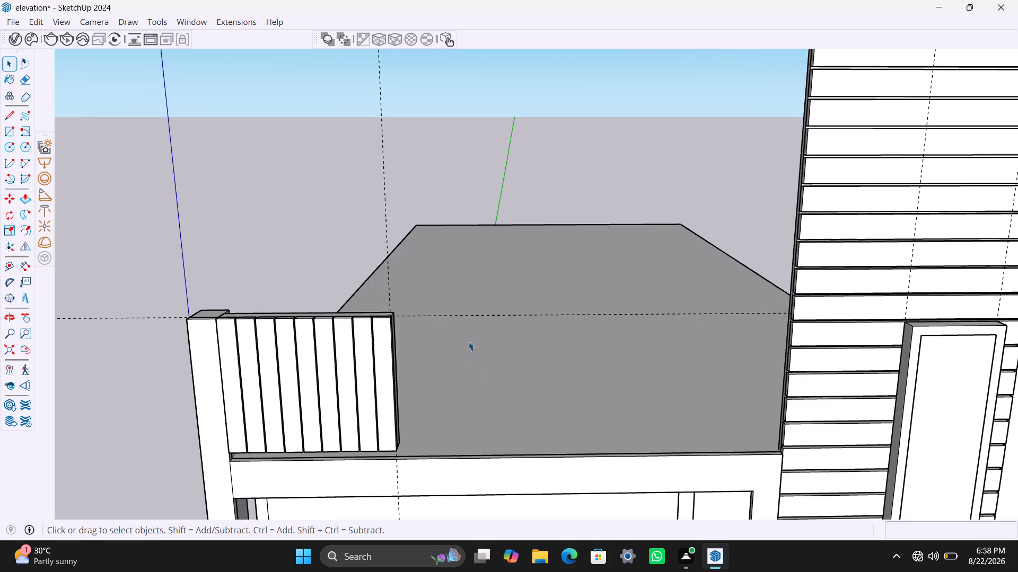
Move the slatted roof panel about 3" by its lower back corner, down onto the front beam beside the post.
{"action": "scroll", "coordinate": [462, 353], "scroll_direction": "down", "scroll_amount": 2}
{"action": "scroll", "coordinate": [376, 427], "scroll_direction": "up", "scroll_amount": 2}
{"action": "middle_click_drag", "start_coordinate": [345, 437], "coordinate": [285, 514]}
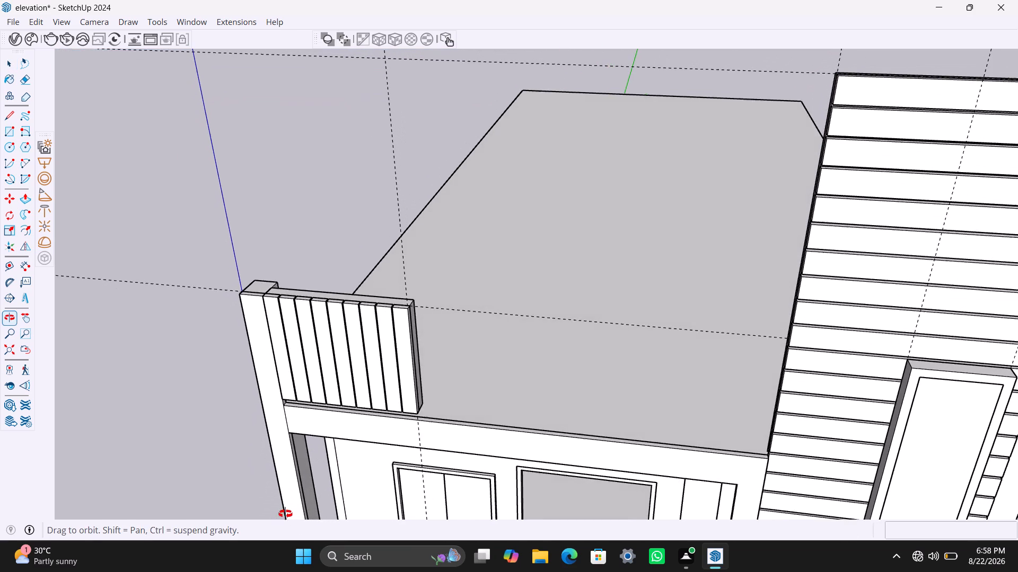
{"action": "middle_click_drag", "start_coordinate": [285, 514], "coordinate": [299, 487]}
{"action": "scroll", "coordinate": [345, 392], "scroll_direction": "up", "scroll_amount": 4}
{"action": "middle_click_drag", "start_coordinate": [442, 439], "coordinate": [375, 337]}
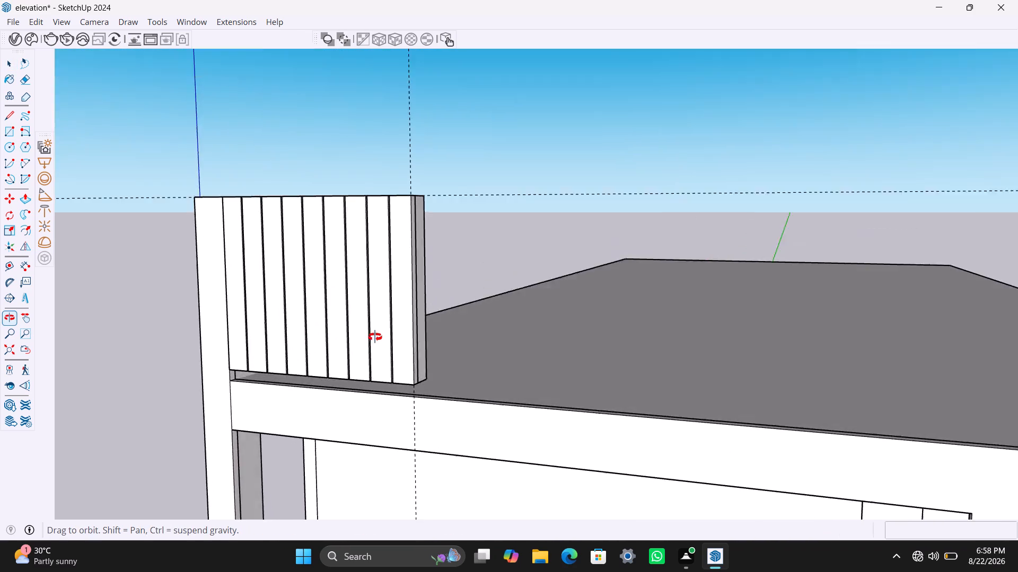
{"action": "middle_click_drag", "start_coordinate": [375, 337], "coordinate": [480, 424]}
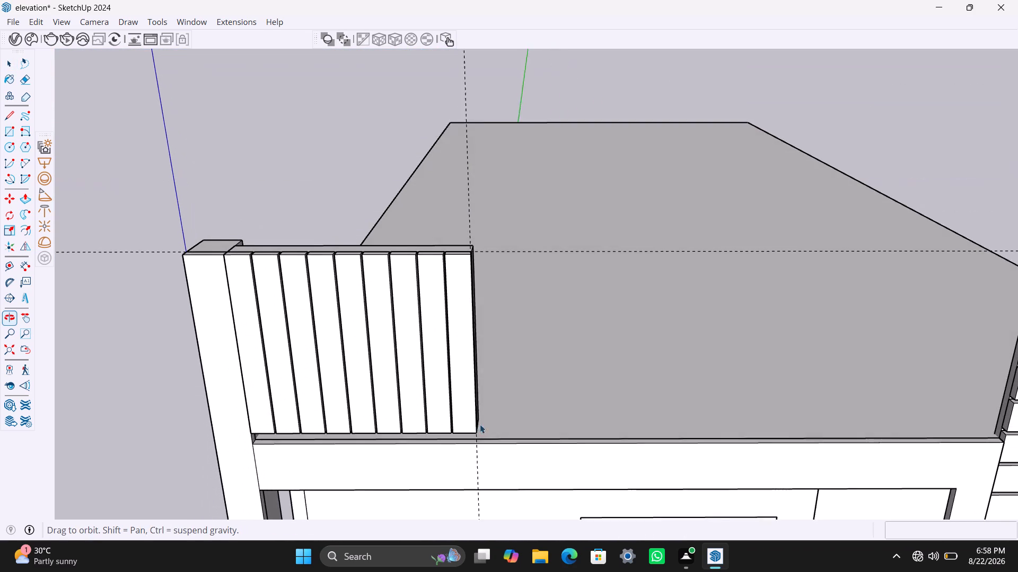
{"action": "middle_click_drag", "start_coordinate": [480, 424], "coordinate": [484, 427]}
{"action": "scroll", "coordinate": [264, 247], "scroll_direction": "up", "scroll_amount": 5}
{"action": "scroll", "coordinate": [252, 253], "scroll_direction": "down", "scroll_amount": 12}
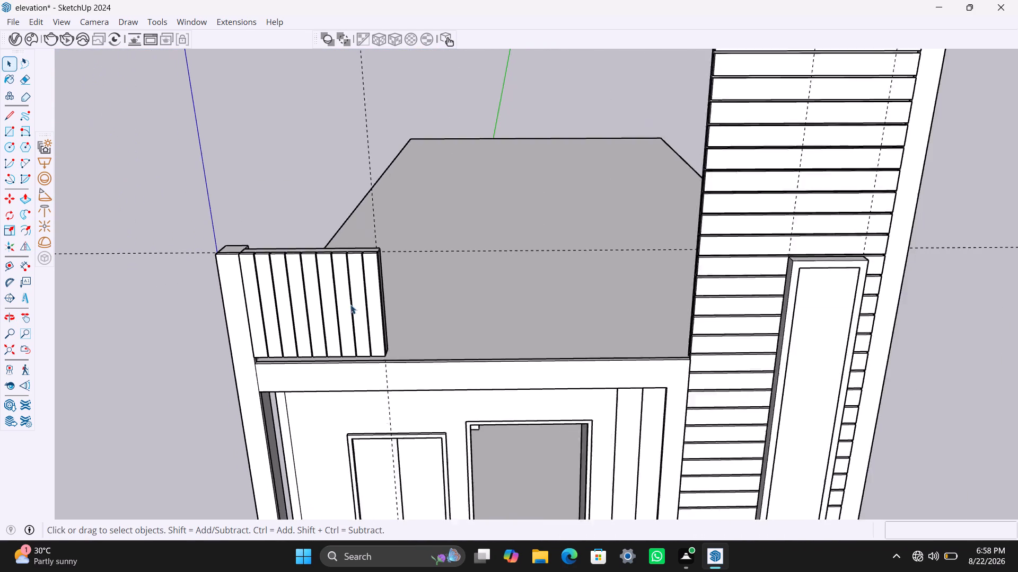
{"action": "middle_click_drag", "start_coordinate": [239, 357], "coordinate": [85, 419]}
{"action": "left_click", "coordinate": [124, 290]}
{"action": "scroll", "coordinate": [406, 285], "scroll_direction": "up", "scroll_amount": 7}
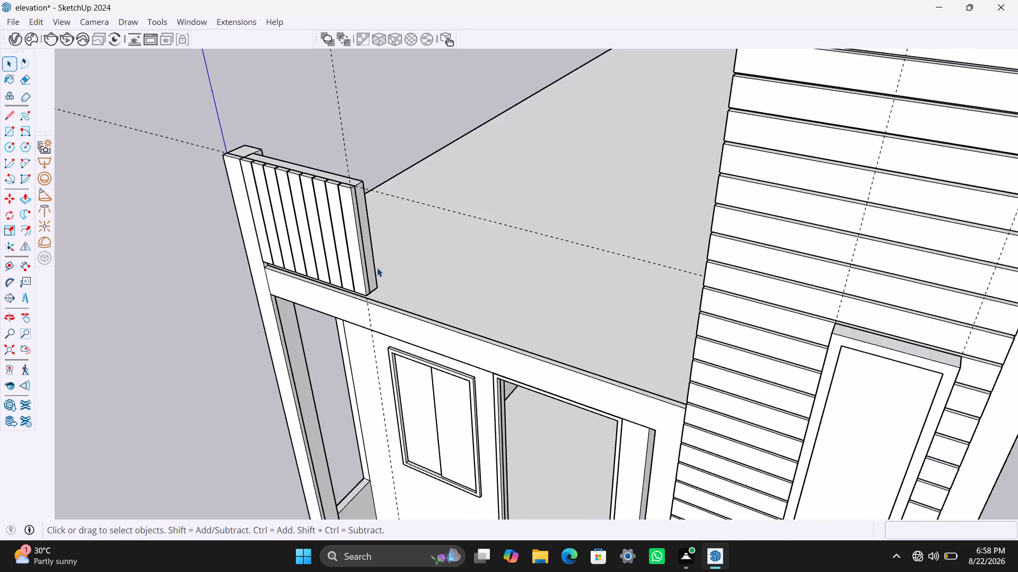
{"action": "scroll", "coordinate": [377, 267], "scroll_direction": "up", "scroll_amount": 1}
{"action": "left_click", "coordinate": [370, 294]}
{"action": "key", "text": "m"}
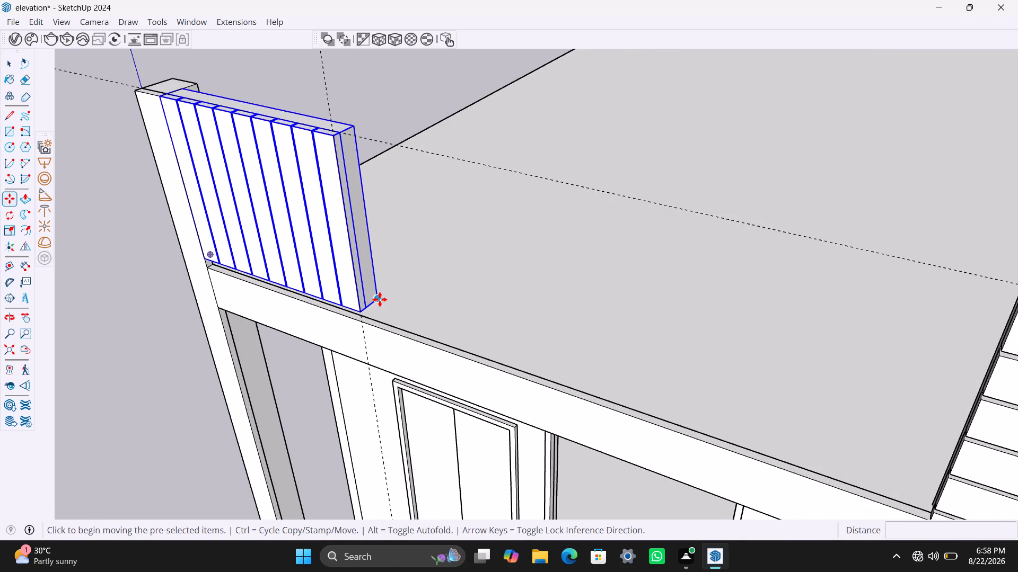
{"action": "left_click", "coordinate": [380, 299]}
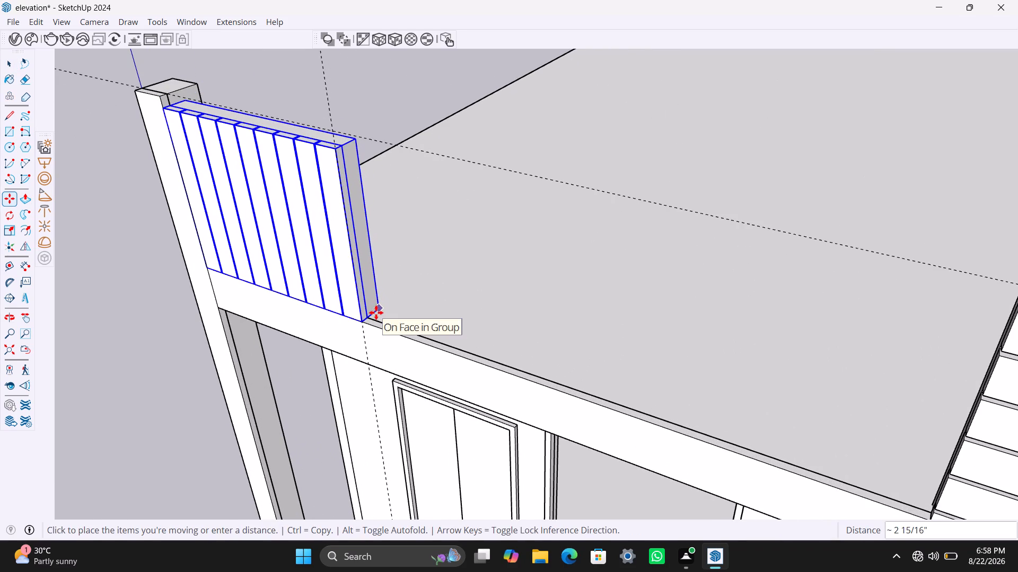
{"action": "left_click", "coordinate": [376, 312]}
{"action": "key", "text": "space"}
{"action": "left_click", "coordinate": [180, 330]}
Examine the slatted roof panel's fit against the side post, front beam and horizontal cladding from several angles.
{"action": "scroll", "coordinate": [185, 330], "scroll_direction": "down", "scroll_amount": 5}
{"action": "middle_click_drag", "start_coordinate": [214, 341], "coordinate": [224, 342]}
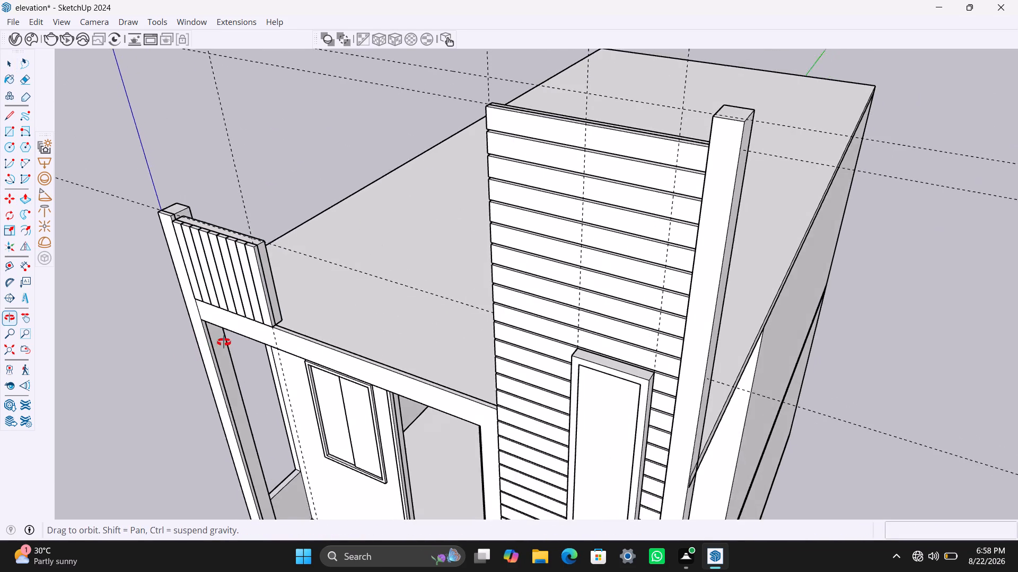
{"action": "middle_click_drag", "start_coordinate": [224, 342], "coordinate": [387, 327]}
{"action": "scroll", "coordinate": [242, 358], "scroll_direction": "down", "scroll_amount": 3}
{"action": "middle_click_drag", "start_coordinate": [224, 379], "coordinate": [226, 354]}
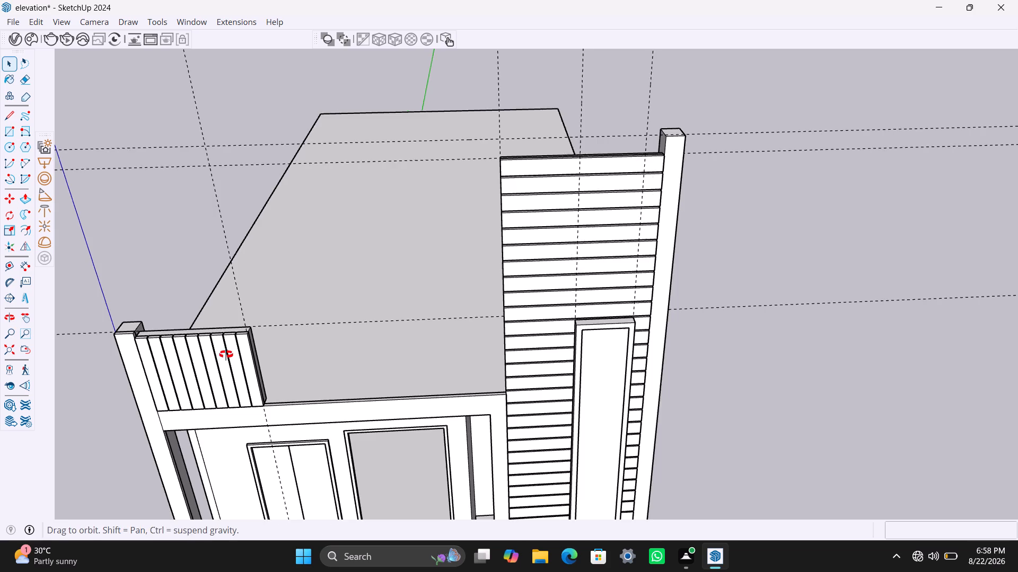
{"action": "middle_click_drag", "start_coordinate": [226, 354], "coordinate": [228, 346]}
{"action": "left_click", "coordinate": [788, 305]}
{"action": "scroll", "coordinate": [282, 401], "scroll_direction": "down", "scroll_amount": 4}
{"action": "middle_click_drag", "start_coordinate": [280, 401], "coordinate": [394, 382]}
{"action": "scroll", "coordinate": [292, 379], "scroll_direction": "up", "scroll_amount": 3}
{"action": "scroll", "coordinate": [335, 405], "scroll_direction": "up", "scroll_amount": 3}
{"action": "middle_click_drag", "start_coordinate": [358, 408], "coordinate": [325, 403]}
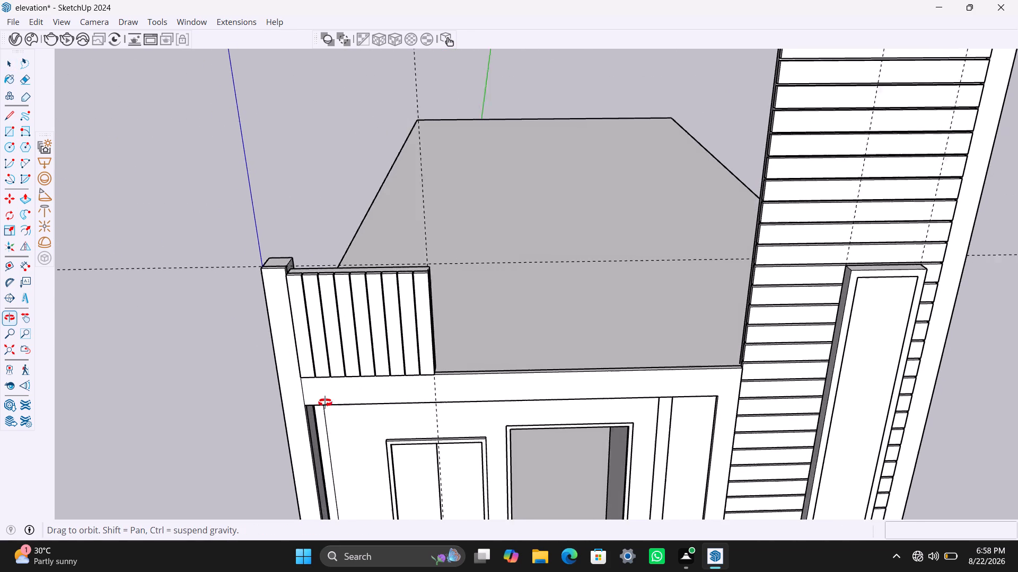
{"action": "middle_click_drag", "start_coordinate": [325, 403], "coordinate": [345, 401]}
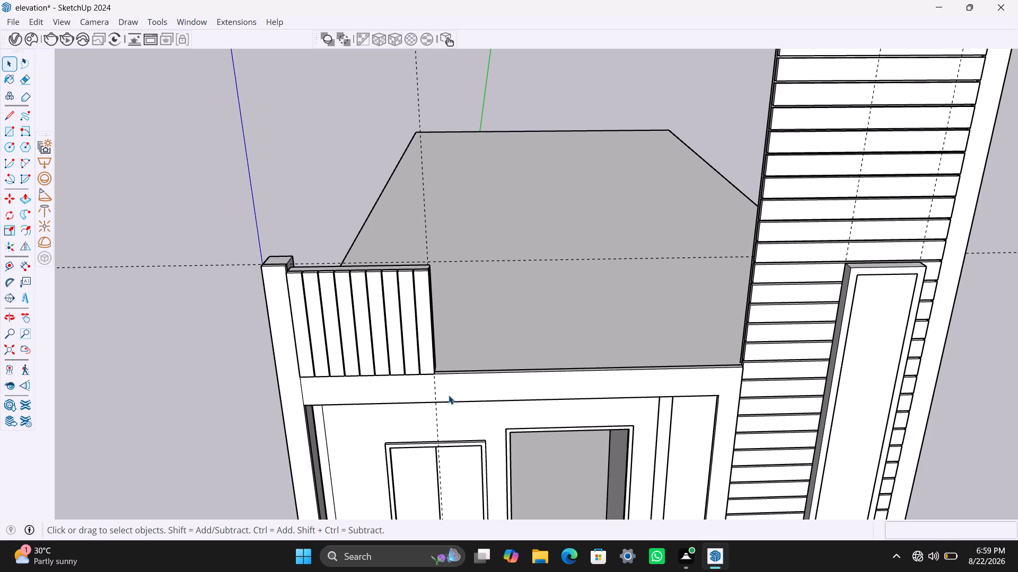
{"action": "scroll", "coordinate": [291, 375], "scroll_direction": "up", "scroll_amount": 7}
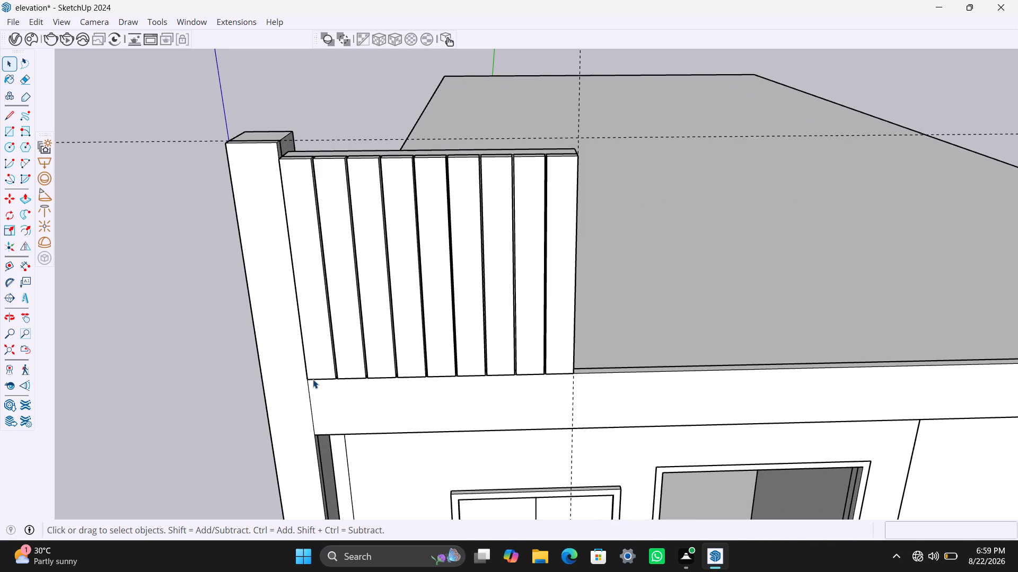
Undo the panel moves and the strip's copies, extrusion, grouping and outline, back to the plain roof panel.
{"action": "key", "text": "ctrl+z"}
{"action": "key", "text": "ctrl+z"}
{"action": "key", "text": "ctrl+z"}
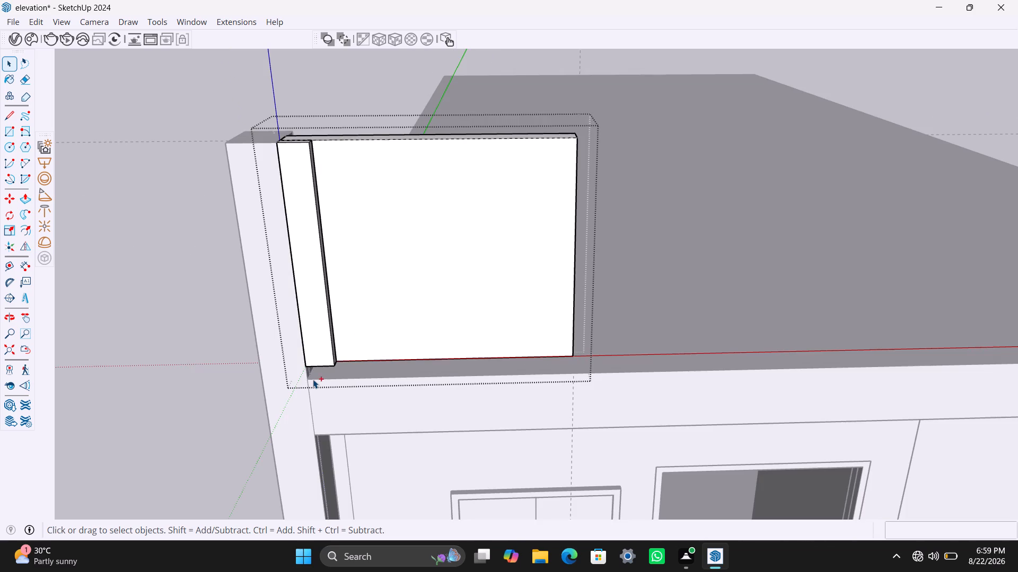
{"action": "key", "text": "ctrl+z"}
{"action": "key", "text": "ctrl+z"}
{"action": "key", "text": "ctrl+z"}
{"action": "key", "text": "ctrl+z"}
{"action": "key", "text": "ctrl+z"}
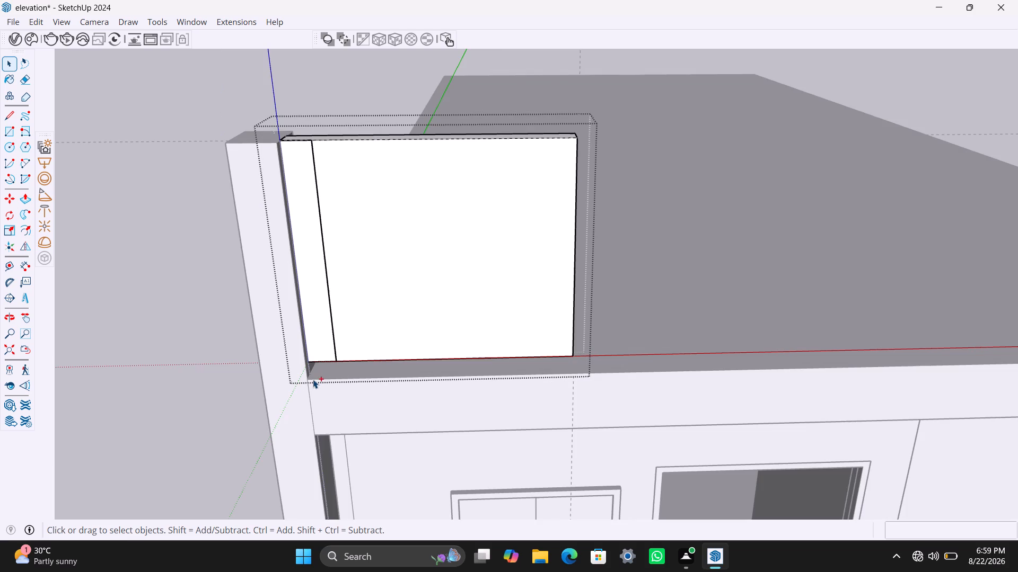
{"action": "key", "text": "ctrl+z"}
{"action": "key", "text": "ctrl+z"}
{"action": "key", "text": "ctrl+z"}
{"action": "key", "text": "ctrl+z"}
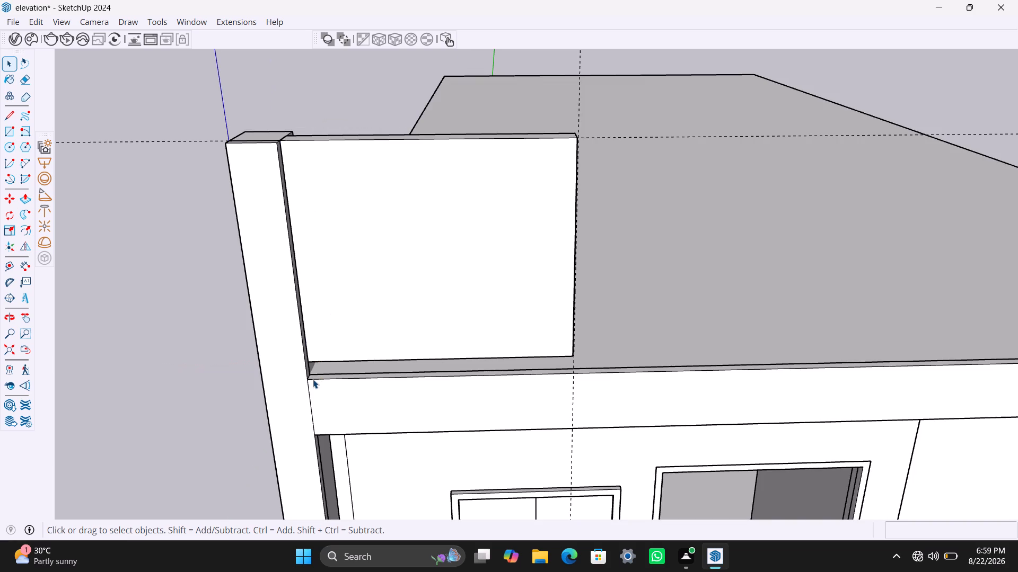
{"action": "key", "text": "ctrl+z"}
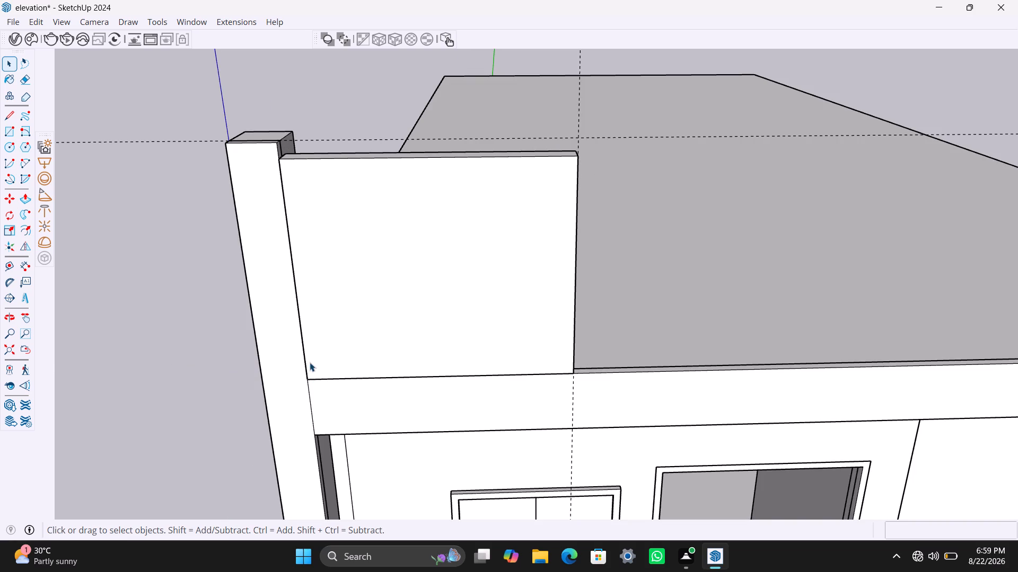
Draw a vertical strip outline about 5 1/8" by 4' 10 1/4" beside the side post, down to the front beam's underside, and group it.
{"action": "key", "text": "r"}
{"action": "left_click", "coordinate": [285, 160]}
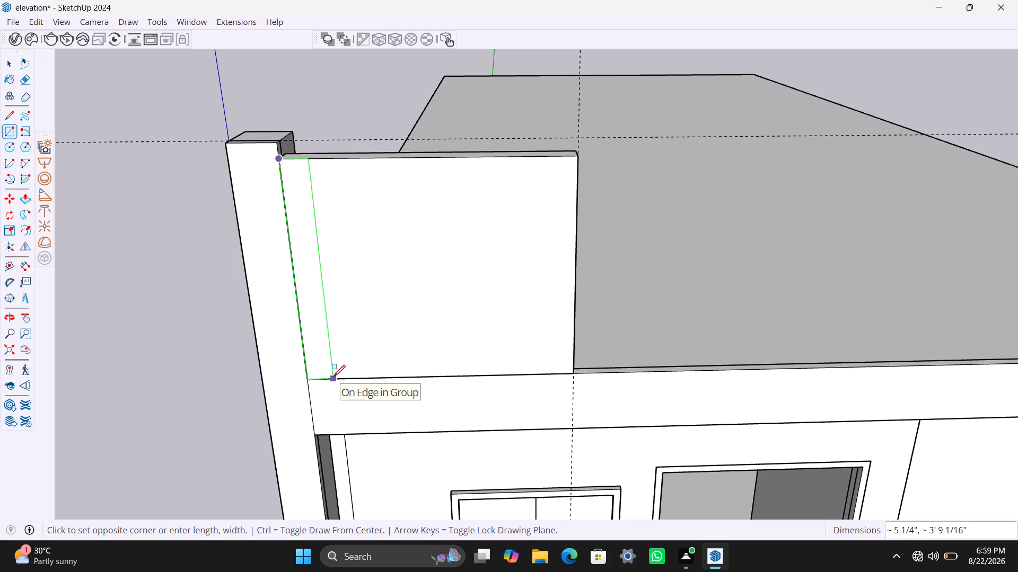
{"action": "left_click", "coordinate": [339, 435]}
{"action": "key", "text": "space"}
{"action": "double_click", "coordinate": [313, 329]}
{"action": "left_click", "coordinate": [314, 330]}
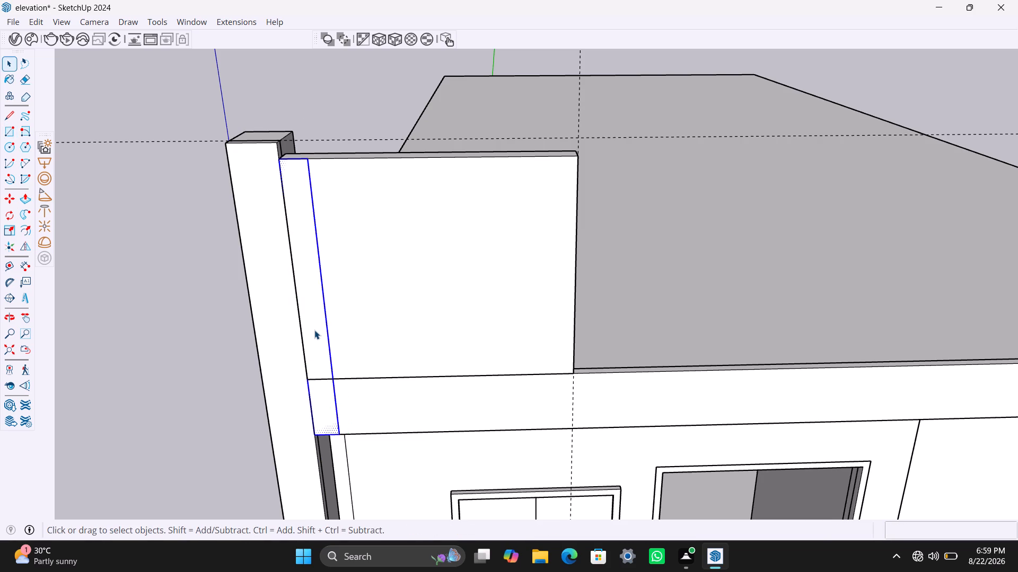
{"action": "right_click", "coordinate": [314, 330]}
{"action": "left_click", "coordinate": [350, 162]}
Extrude the grouped strip's face outward by 2".
{"action": "triple_click", "coordinate": [310, 255]}
{"action": "left_click", "coordinate": [308, 255]}
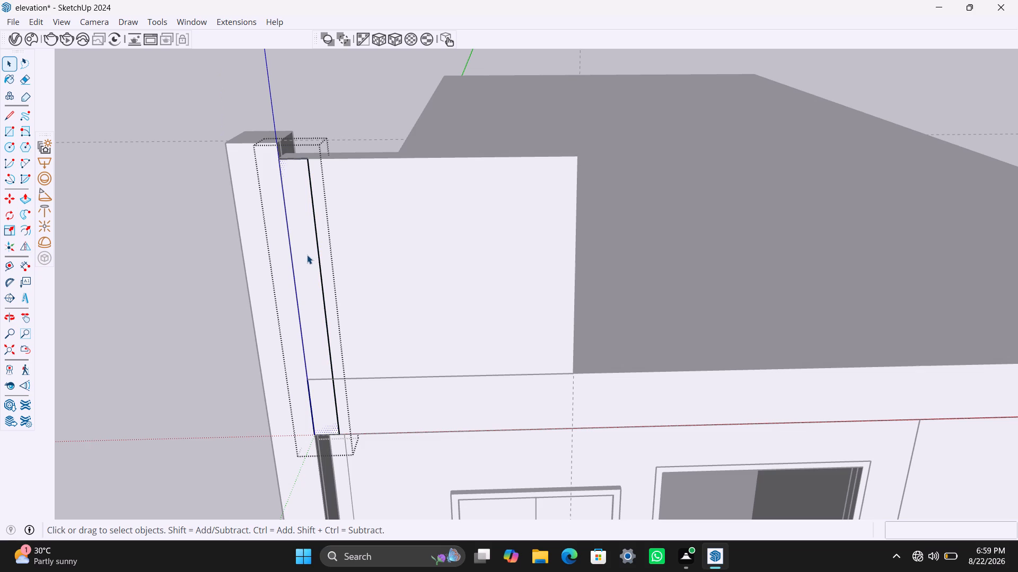
{"action": "key", "text": "p"}
{"action": "left_click", "coordinate": [307, 255]}
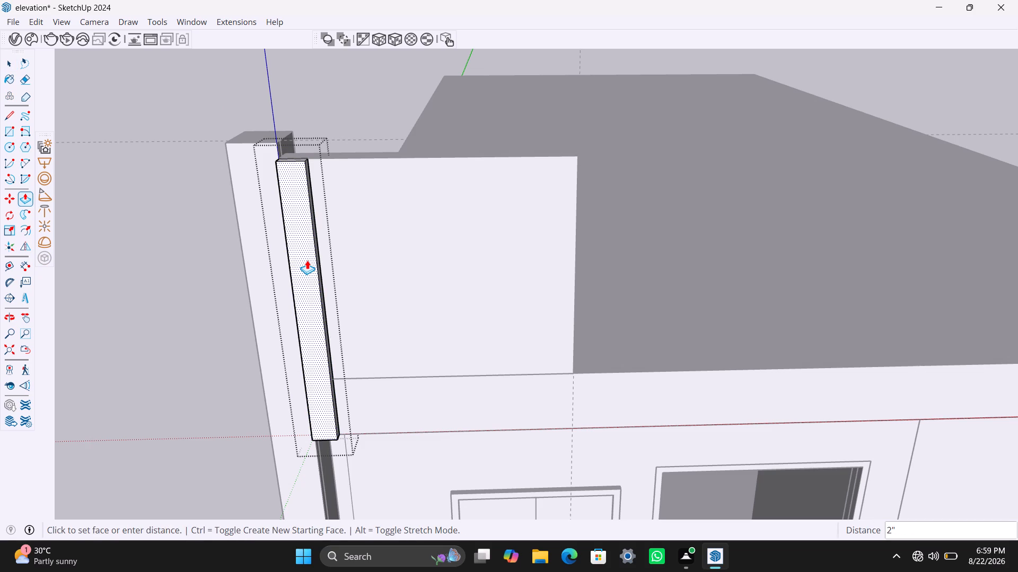
{"action": "type", "text": "2\""}
{"action": "key", "text": "Return"}
{"action": "key", "text": "space"}
{"action": "left_click", "coordinate": [185, 192]}
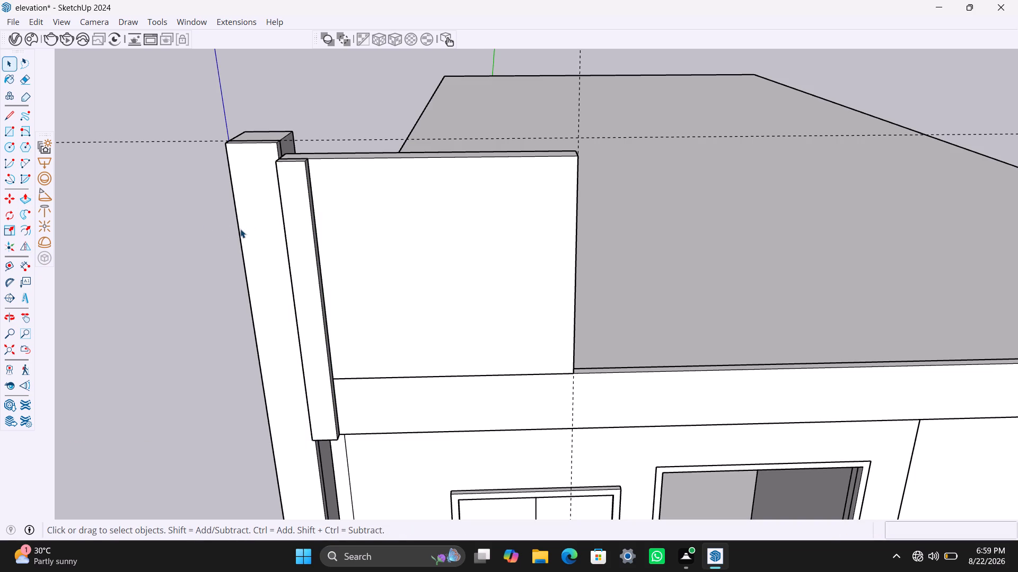
Copy the vertical strip about 4' 7/8" across the roof panel, flush with its opposite side edge.
{"action": "middle_click_drag", "start_coordinate": [282, 273], "coordinate": [291, 274]}
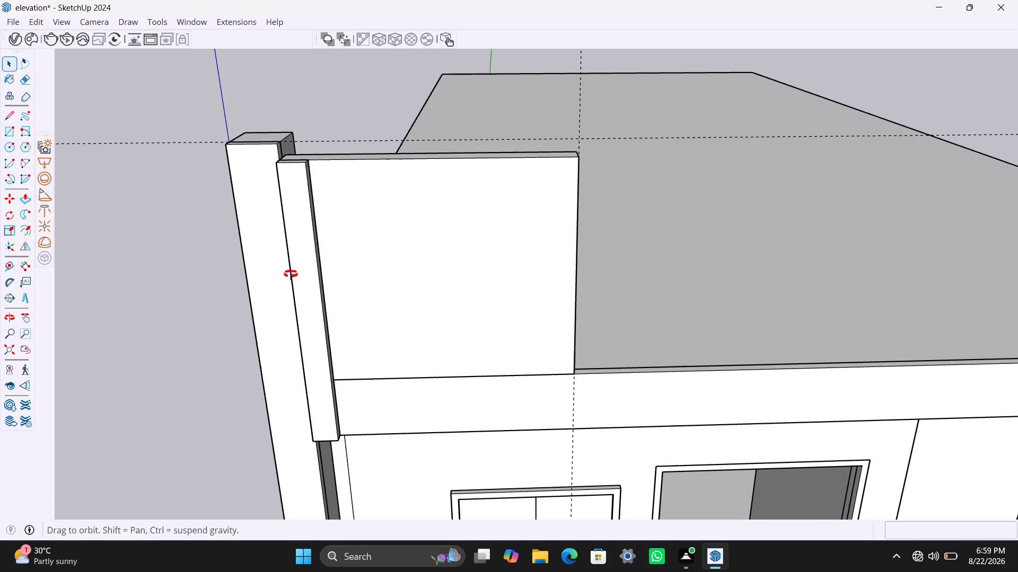
{"action": "middle_click_drag", "start_coordinate": [291, 274], "coordinate": [310, 245]}
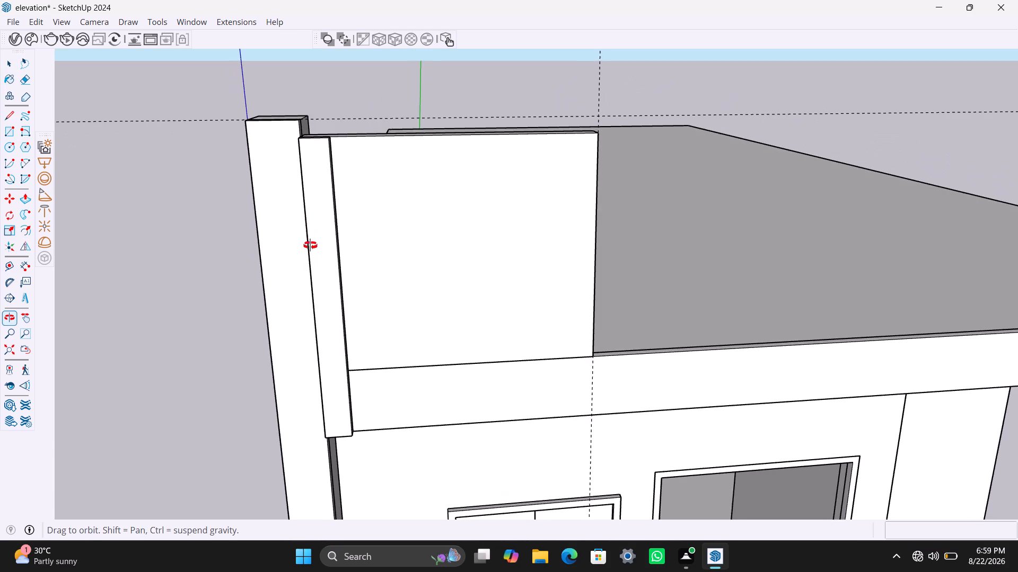
{"action": "middle_click_drag", "start_coordinate": [310, 245], "coordinate": [308, 244]}
{"action": "scroll", "coordinate": [306, 162], "scroll_direction": "down", "scroll_amount": 3}
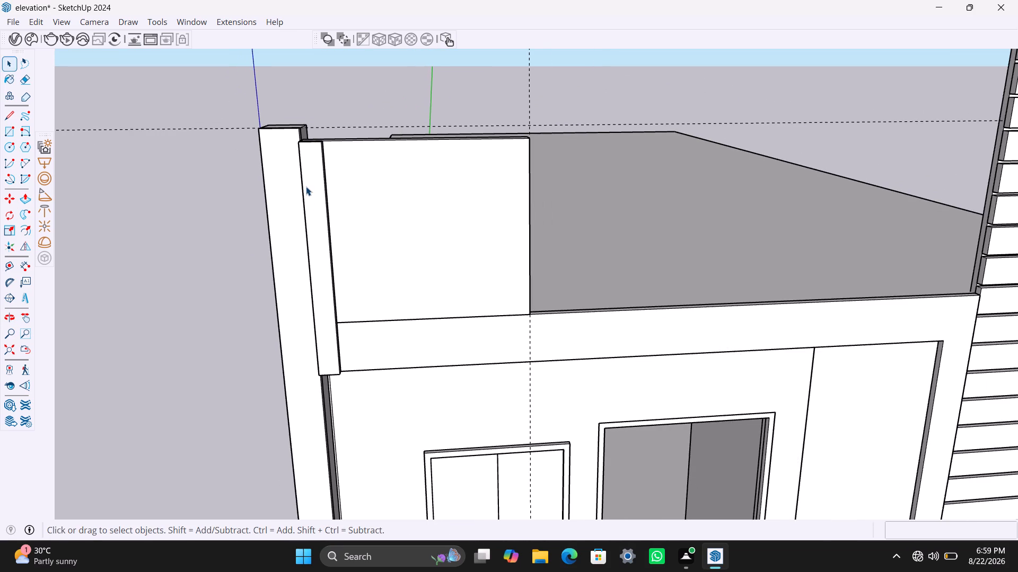
{"action": "key", "text": "space"}
{"action": "left_click", "coordinate": [247, 171]}
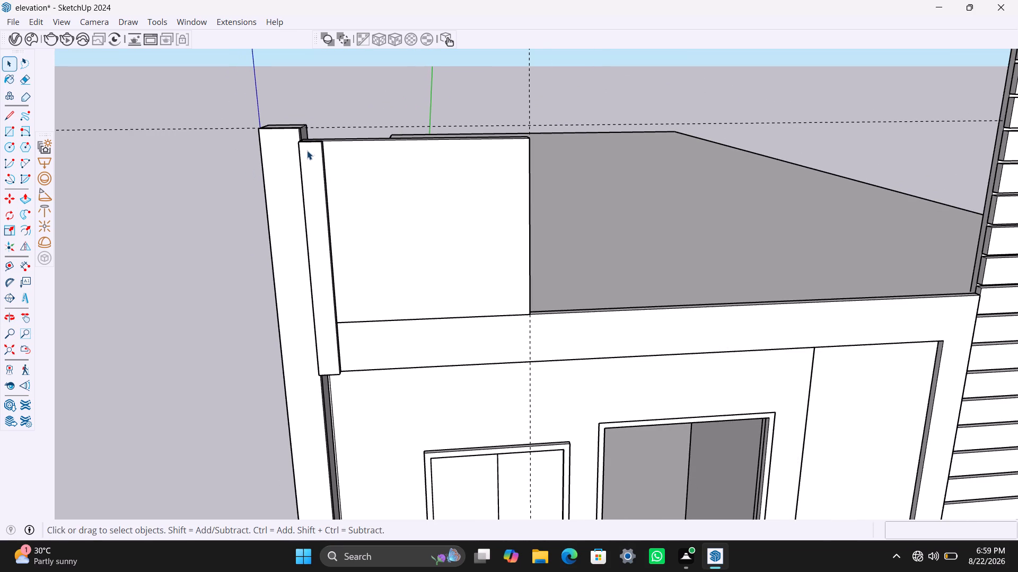
{"action": "left_click", "coordinate": [308, 149]}
{"action": "key", "text": "m"}
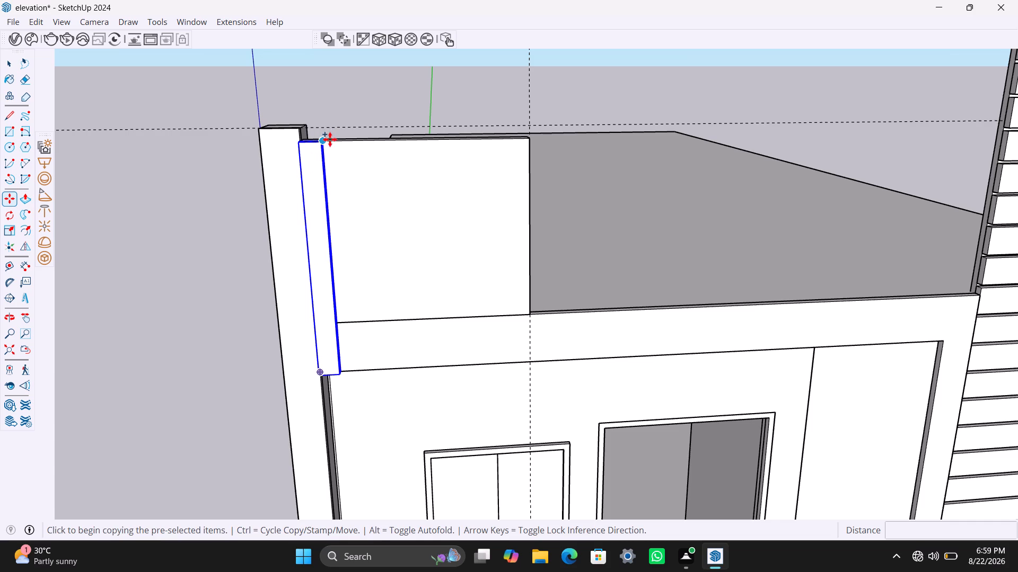
{"action": "left_click", "coordinate": [326, 139]}
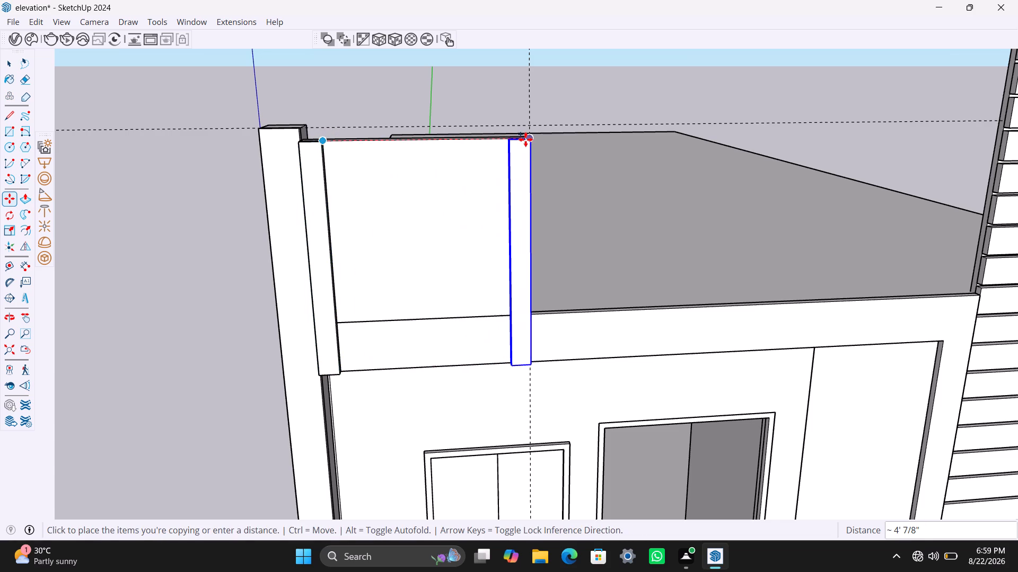
{"action": "left_click", "coordinate": [526, 139]}
Distribute strip copies evenly between the two edge strips, trying 7 and 8 divisions and settling on 9.
{"action": "scroll", "coordinate": [434, 169], "scroll_direction": "down", "scroll_amount": 4}
{"action": "middle_click_drag", "start_coordinate": [427, 190], "coordinate": [406, 290]}
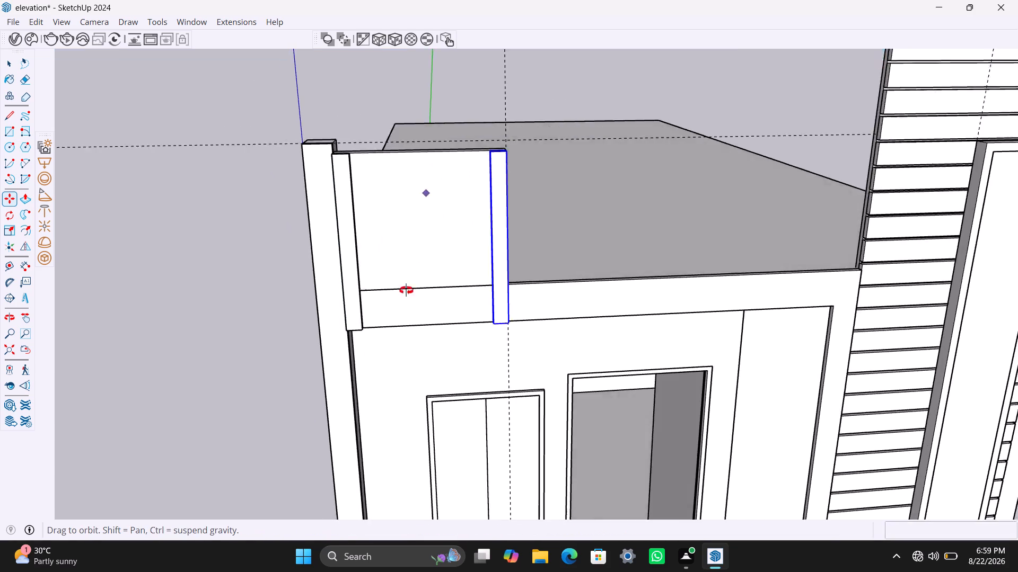
{"action": "middle_click_drag", "start_coordinate": [406, 290], "coordinate": [384, 360]}
{"action": "key", "text": "slash"}
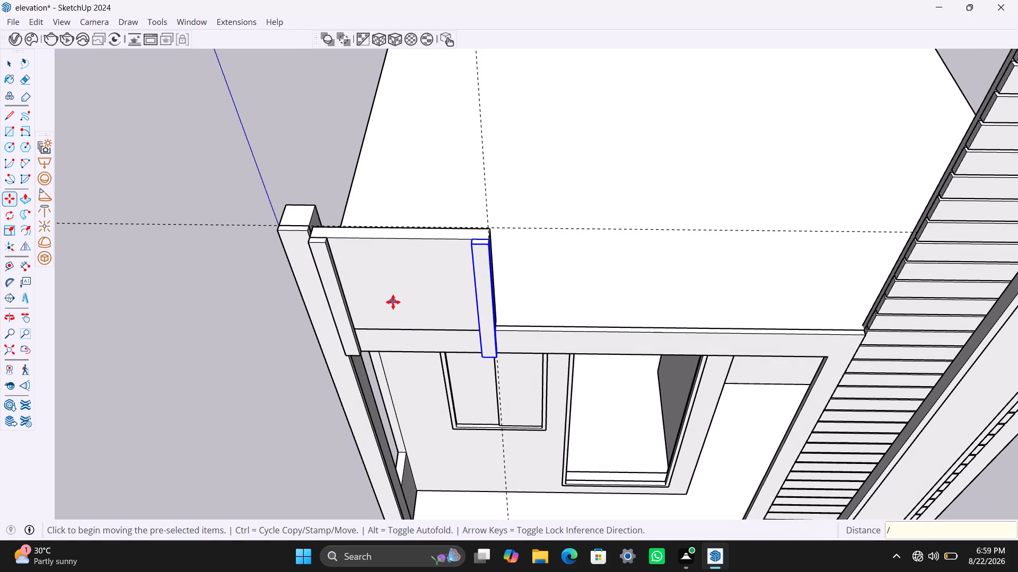
{"action": "key", "text": "7"}
{"action": "key", "text": "Return"}
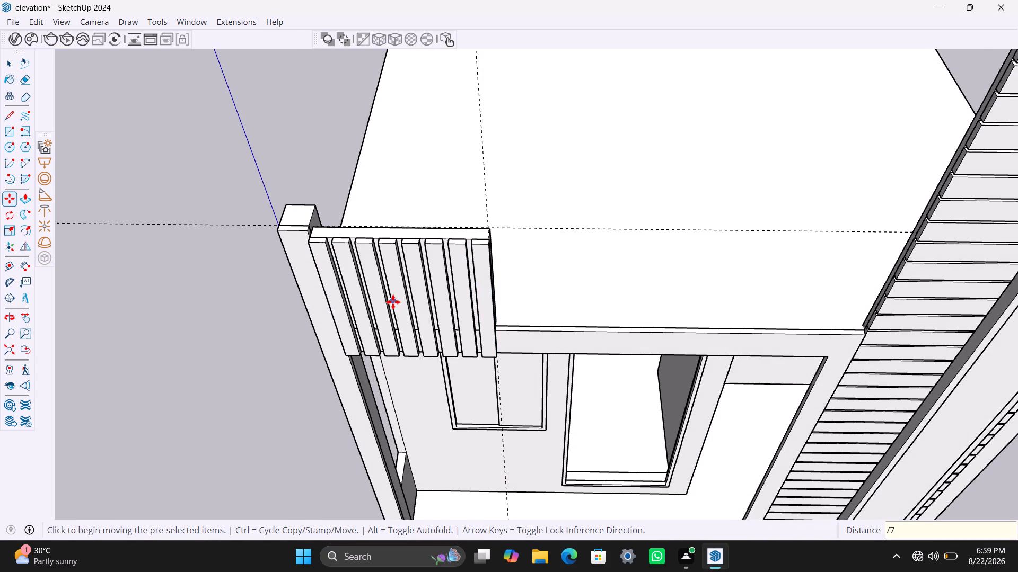
{"action": "type", "text": "/8"}
{"action": "key", "text": "Return"}
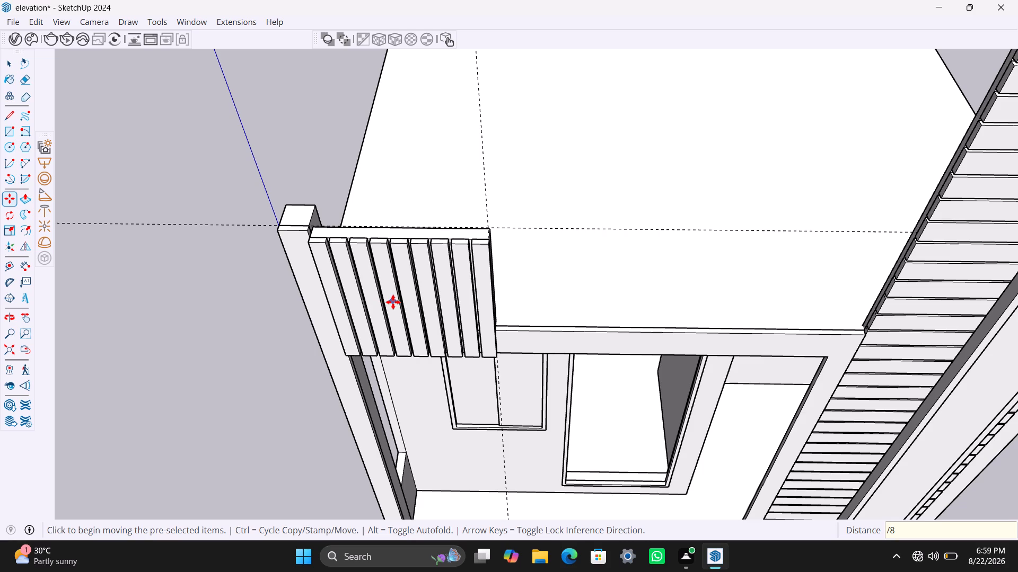
{"action": "type", "text": "/9"}
{"action": "key", "text": "Return"}
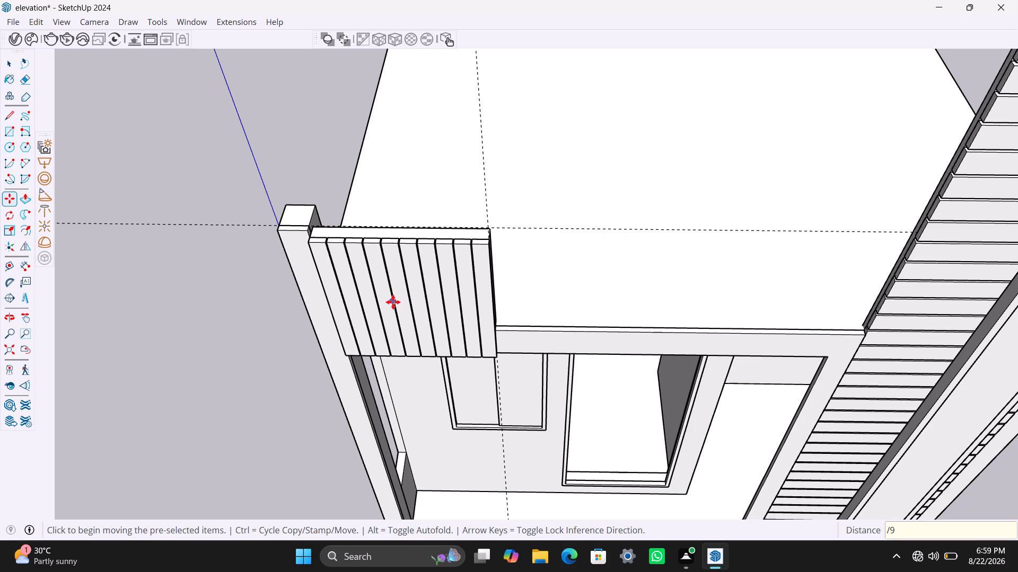
{"action": "key", "text": "space"}
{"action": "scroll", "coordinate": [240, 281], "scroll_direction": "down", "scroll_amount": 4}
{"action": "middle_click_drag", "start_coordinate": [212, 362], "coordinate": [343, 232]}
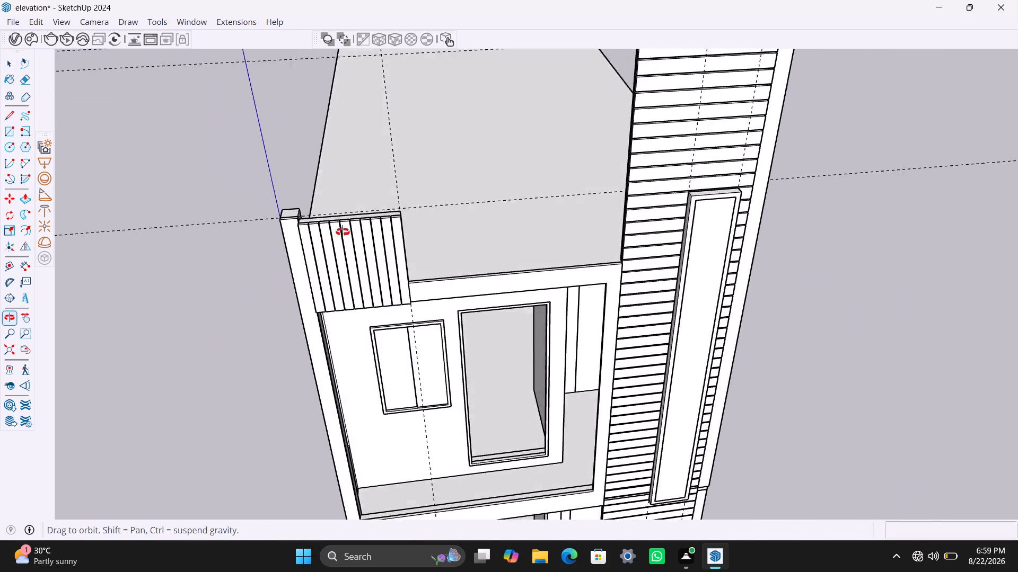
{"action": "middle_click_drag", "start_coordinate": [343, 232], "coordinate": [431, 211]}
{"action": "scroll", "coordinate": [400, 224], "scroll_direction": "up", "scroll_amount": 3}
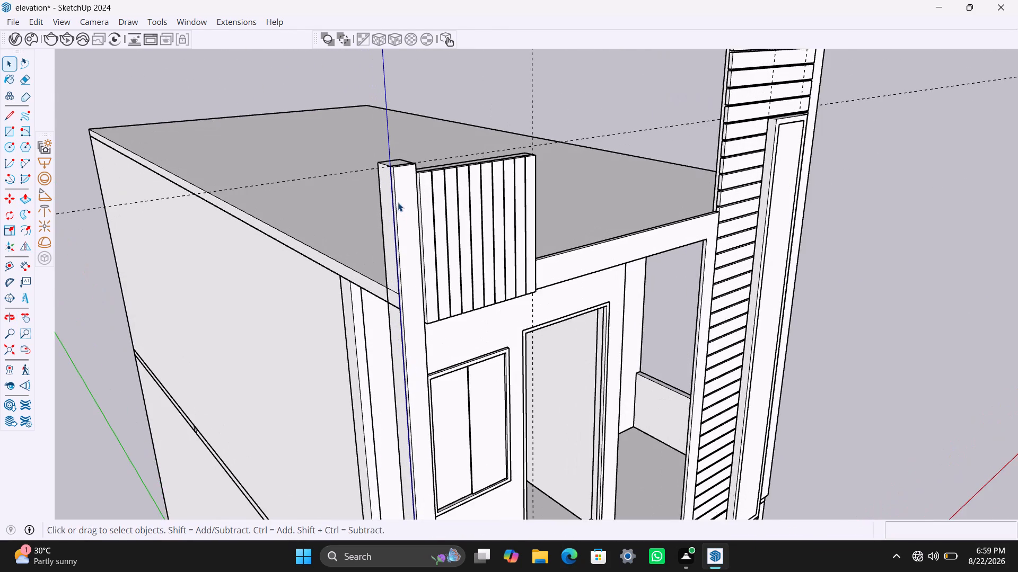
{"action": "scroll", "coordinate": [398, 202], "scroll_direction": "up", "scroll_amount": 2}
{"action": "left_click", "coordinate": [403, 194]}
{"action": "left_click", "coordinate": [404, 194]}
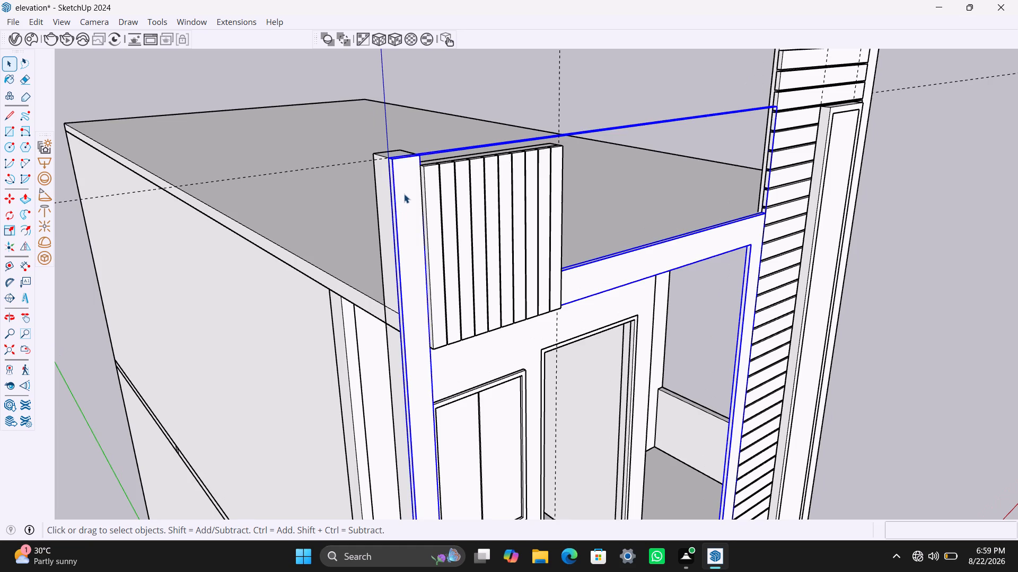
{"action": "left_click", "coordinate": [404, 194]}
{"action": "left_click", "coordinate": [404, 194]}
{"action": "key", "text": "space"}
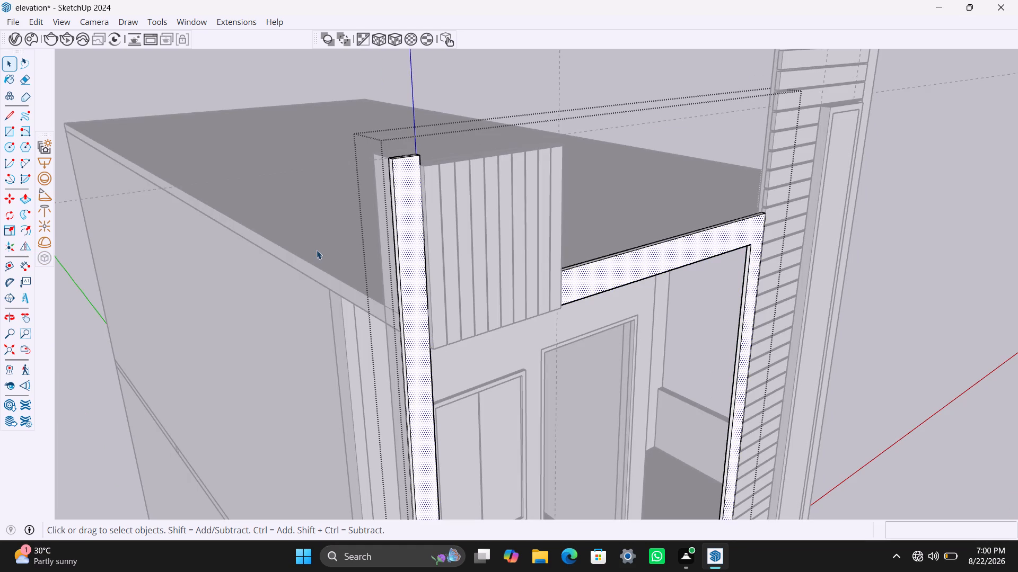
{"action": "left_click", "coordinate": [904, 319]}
Examine the slatted roof panel's proportions against the whole front elevation and the horizontally clad section.
{"action": "scroll", "coordinate": [723, 345], "scroll_direction": "down", "scroll_amount": 5}
{"action": "middle_click_drag", "start_coordinate": [679, 347], "coordinate": [458, 337]}
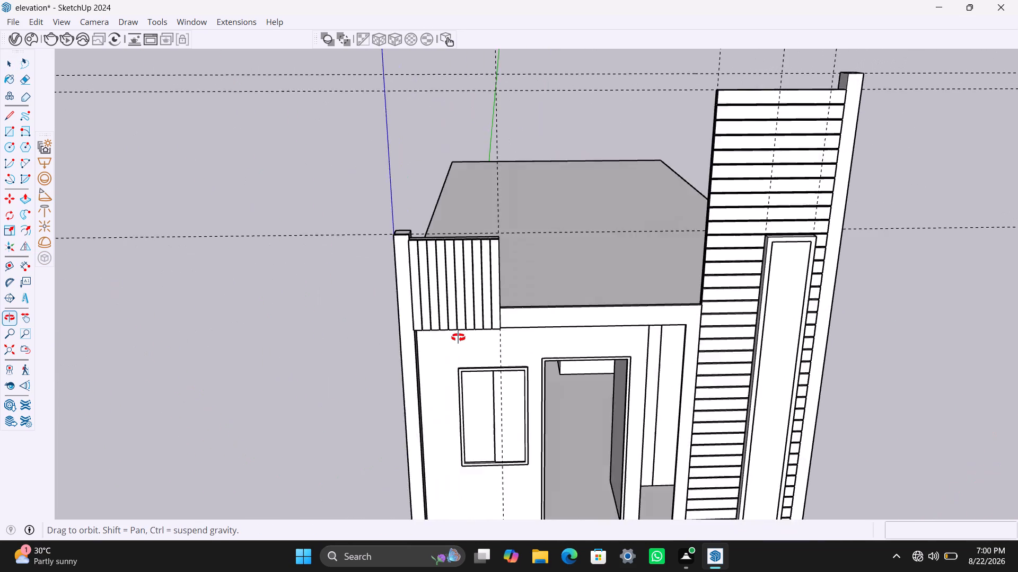
{"action": "middle_click_drag", "start_coordinate": [458, 337], "coordinate": [458, 335]}
{"action": "scroll", "coordinate": [458, 334], "scroll_direction": "down", "scroll_amount": 1}
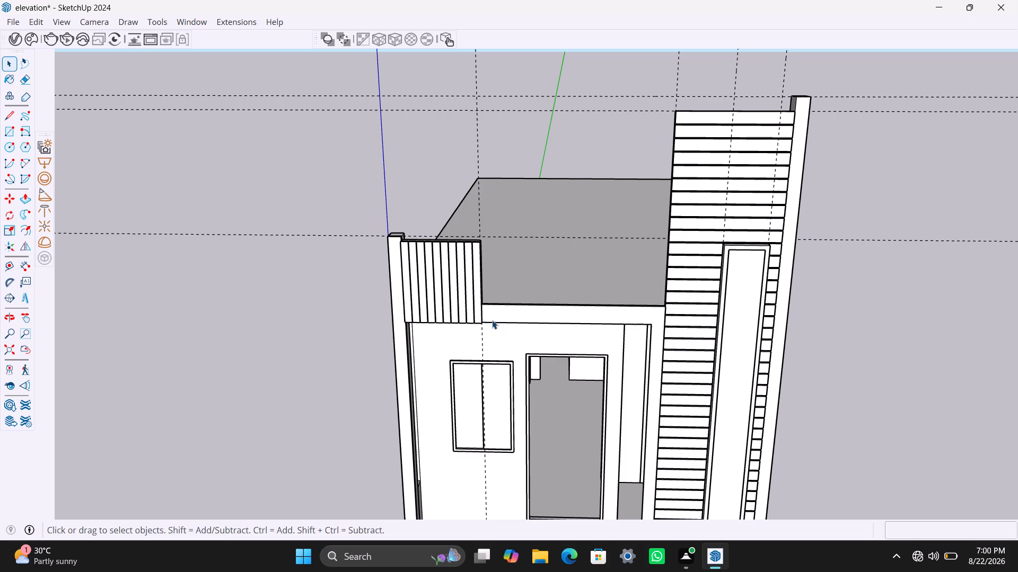
{"action": "scroll", "coordinate": [506, 332], "scroll_direction": "down", "scroll_amount": 3}
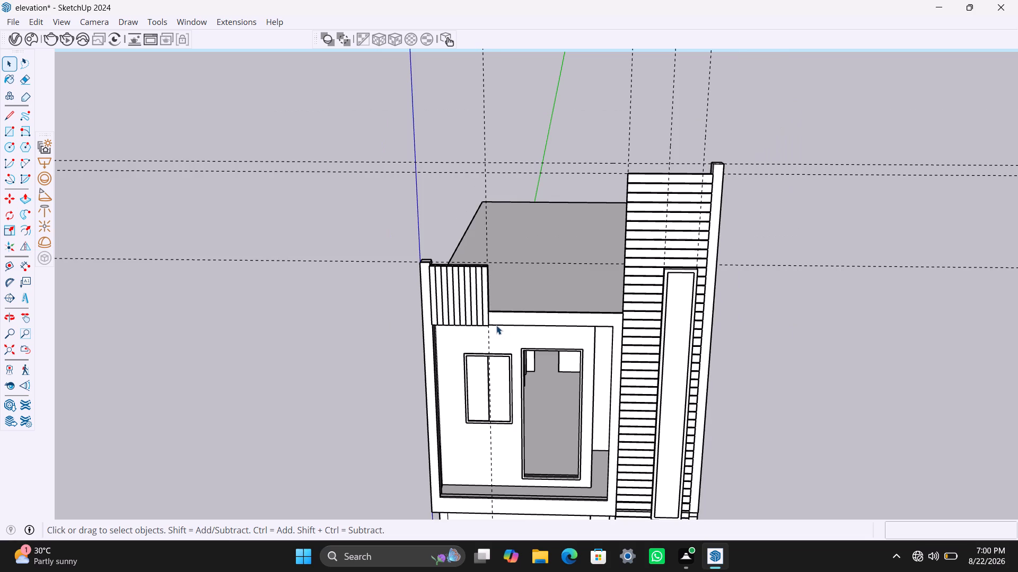
{"action": "scroll", "coordinate": [490, 279], "scroll_direction": "down", "scroll_amount": 1}
{"action": "scroll", "coordinate": [479, 316], "scroll_direction": "up", "scroll_amount": 3}
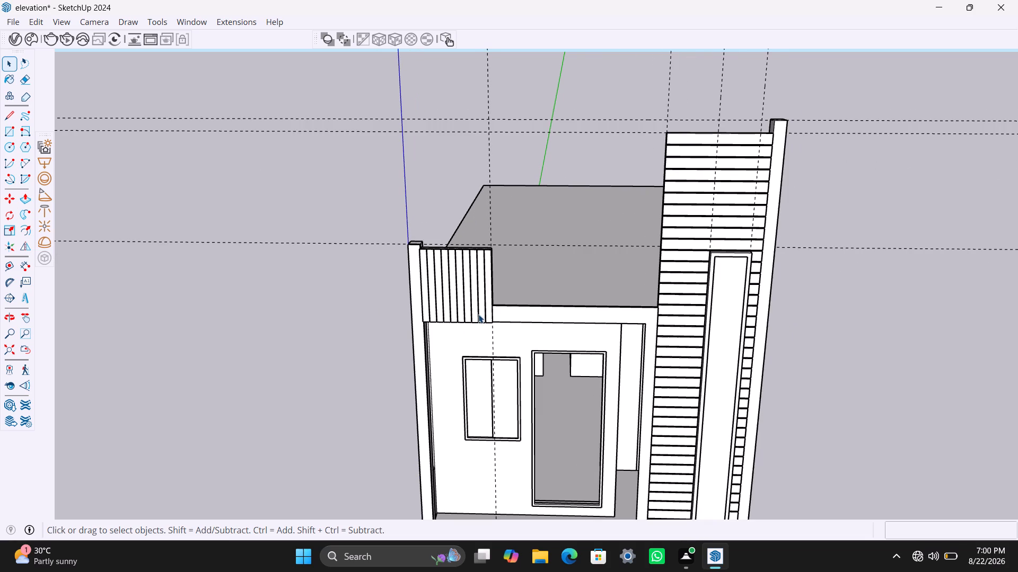
{"action": "scroll", "coordinate": [500, 329], "scroll_direction": "down", "scroll_amount": 1}
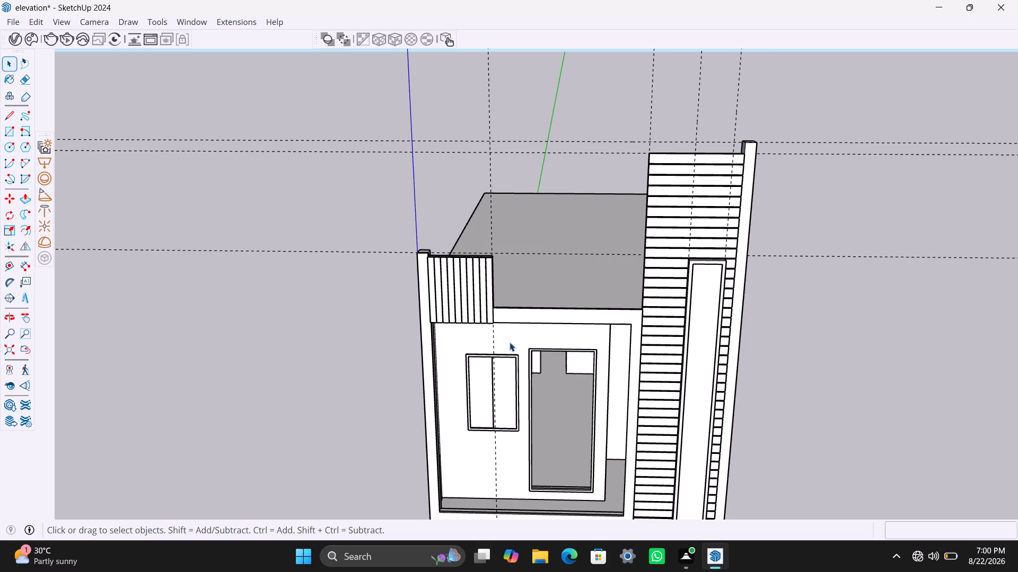
{"action": "middle_click_drag", "start_coordinate": [526, 352], "coordinate": [554, 254]}
{"action": "scroll", "coordinate": [536, 266], "scroll_direction": "down", "scroll_amount": 1}
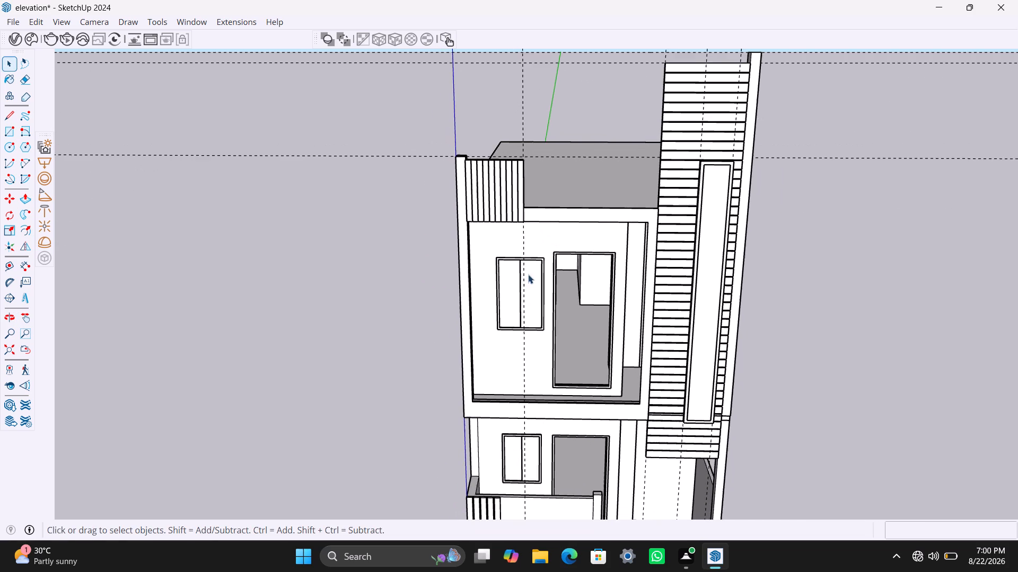
{"action": "scroll", "coordinate": [524, 301], "scroll_direction": "down", "scroll_amount": 1}
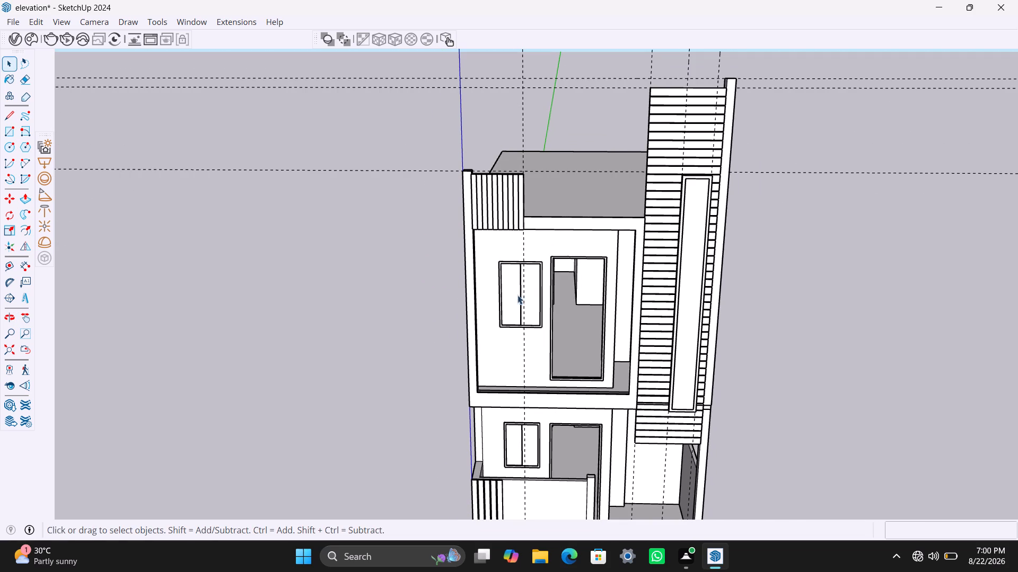
{"action": "scroll", "coordinate": [530, 253], "scroll_direction": "down", "scroll_amount": 4}
{"action": "middle_click_drag", "start_coordinate": [537, 325], "coordinate": [529, 294]}
{"action": "scroll", "coordinate": [528, 244], "scroll_direction": "up", "scroll_amount": 5}
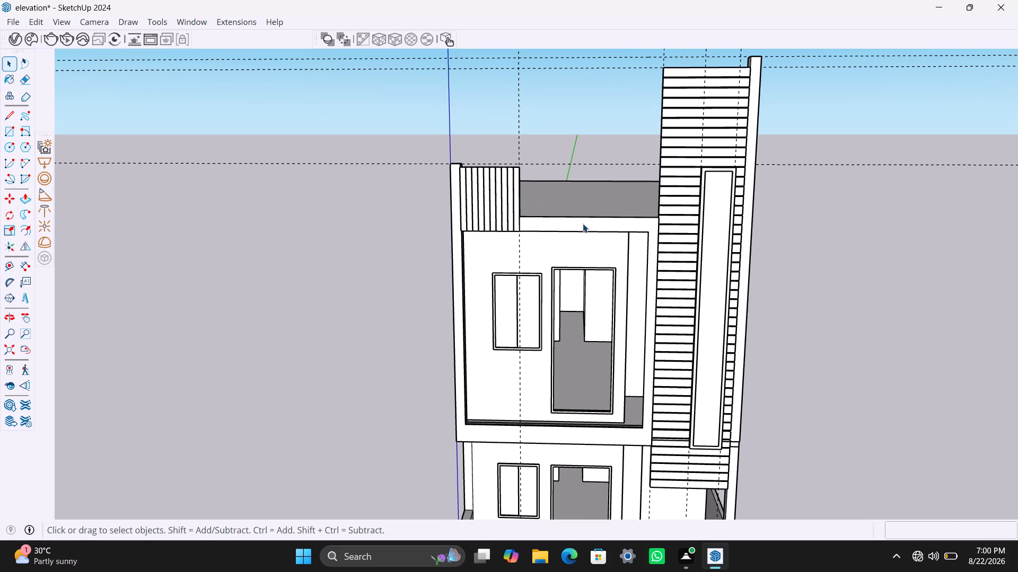
{"action": "middle_click_drag", "start_coordinate": [551, 233], "coordinate": [467, 238], "text": "shift"}
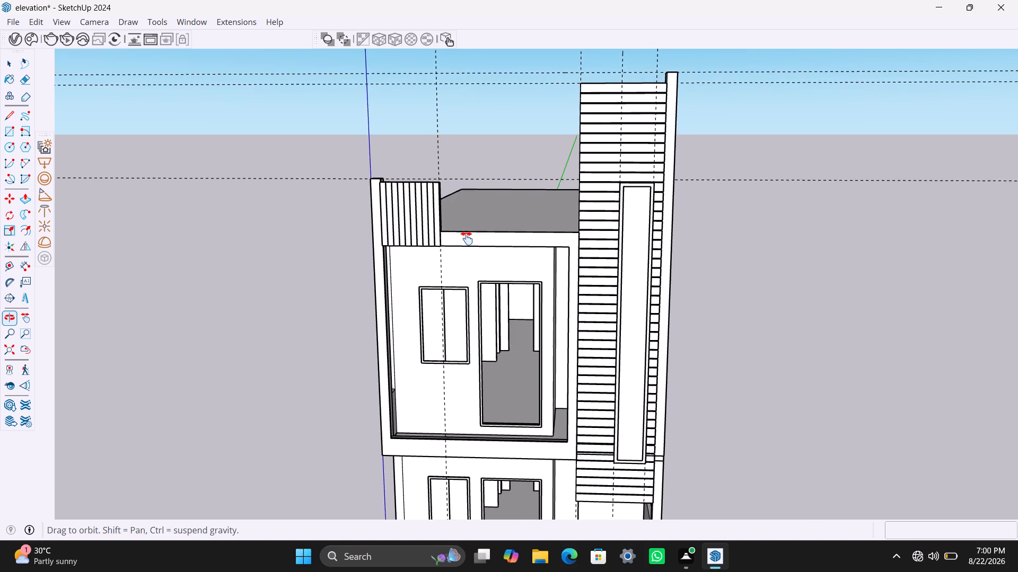
{"action": "middle_click_drag", "start_coordinate": [467, 238], "coordinate": [482, 211], "text": "shift"}
{"action": "middle_click_drag", "start_coordinate": [501, 283], "coordinate": [529, 289]}
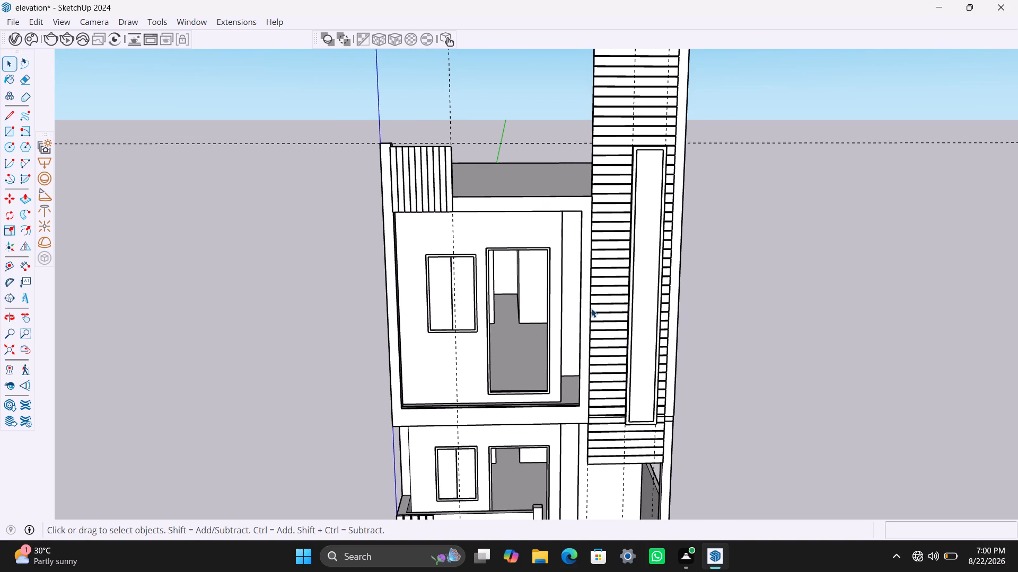
{"action": "scroll", "coordinate": [577, 304], "scroll_direction": "down", "scroll_amount": 1}
{"action": "middle_click_drag", "start_coordinate": [574, 303], "coordinate": [547, 301]}
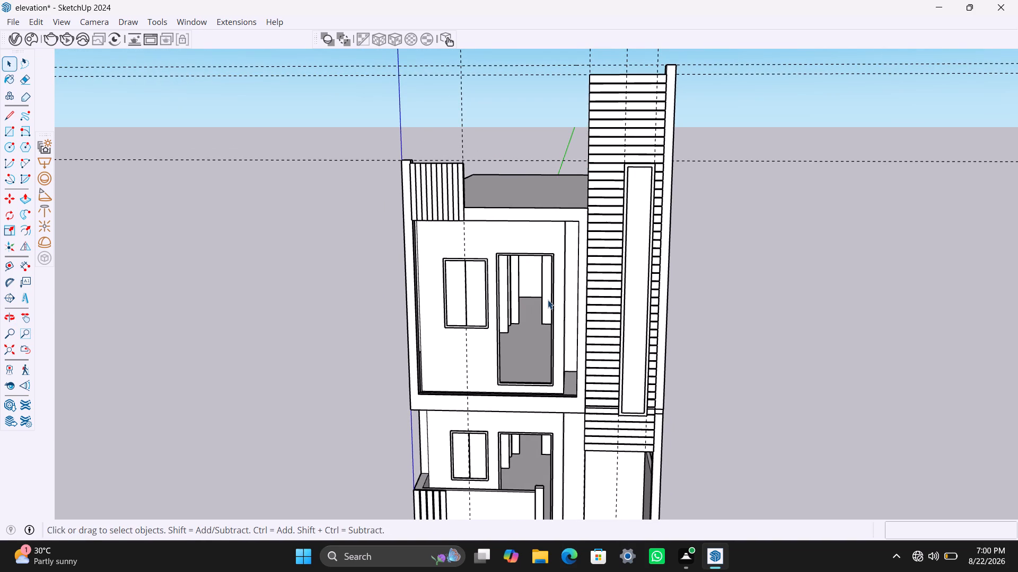
Place a horizontal guide 1'9" above the front beam's top edge.
{"action": "scroll", "coordinate": [536, 271], "scroll_direction": "up", "scroll_amount": 3}
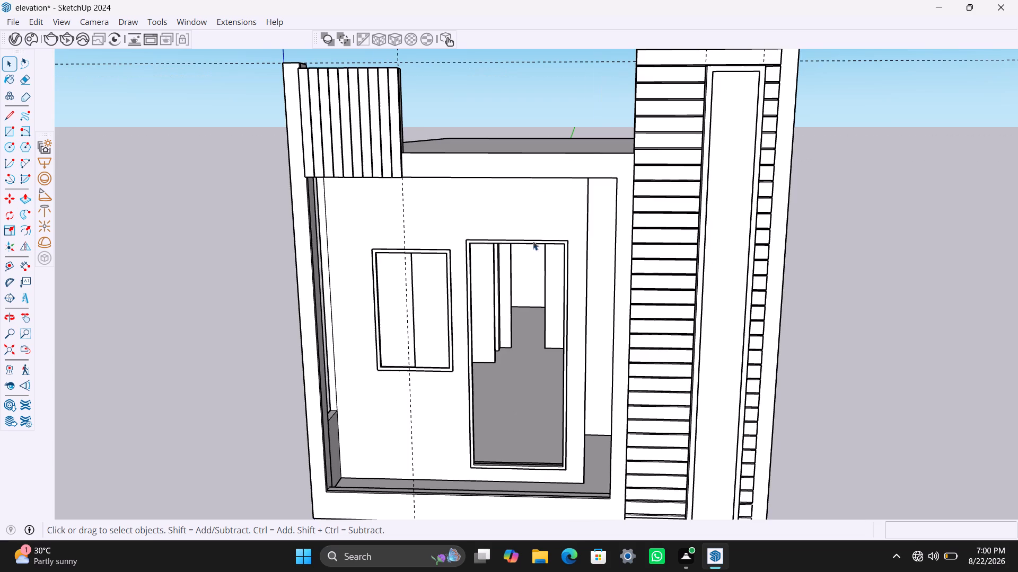
{"action": "middle_click_drag", "start_coordinate": [497, 189], "coordinate": [503, 211]}
{"action": "middle_click_drag", "start_coordinate": [508, 179], "coordinate": [511, 220], "text": "shift"}
{"action": "key", "text": "t"}
{"action": "left_click", "coordinate": [517, 196]}
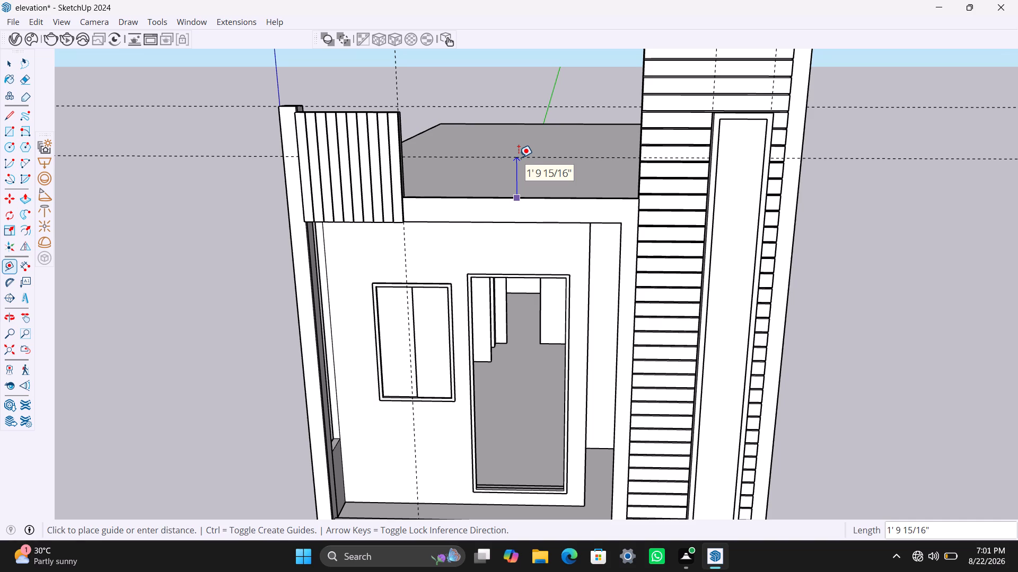
{"action": "type", "text": "1'9\""}
{"action": "key", "text": "Return"}
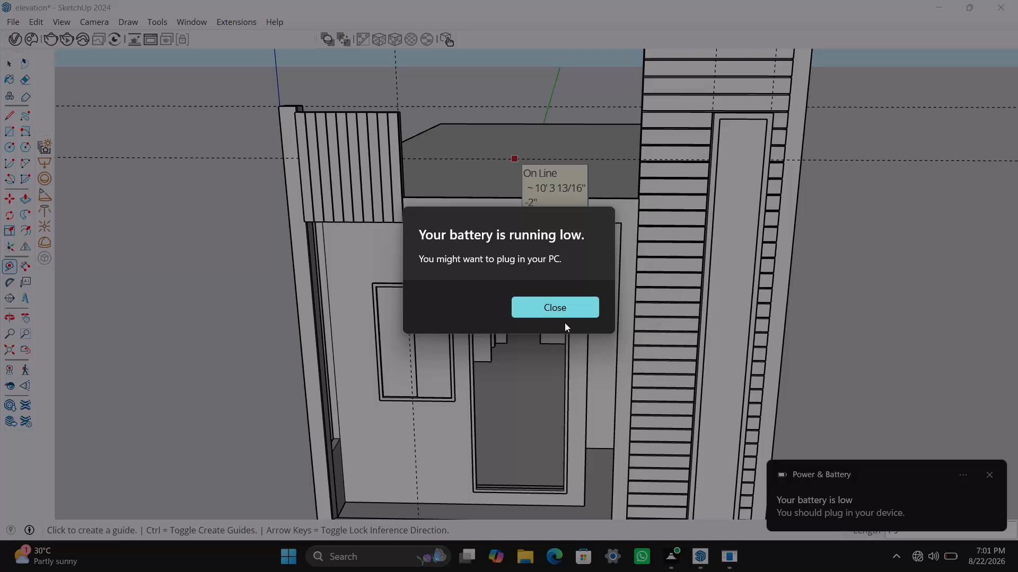
Dismiss the low-battery notice and leave the guide tool.
{"action": "left_click", "coordinate": [563, 311]}
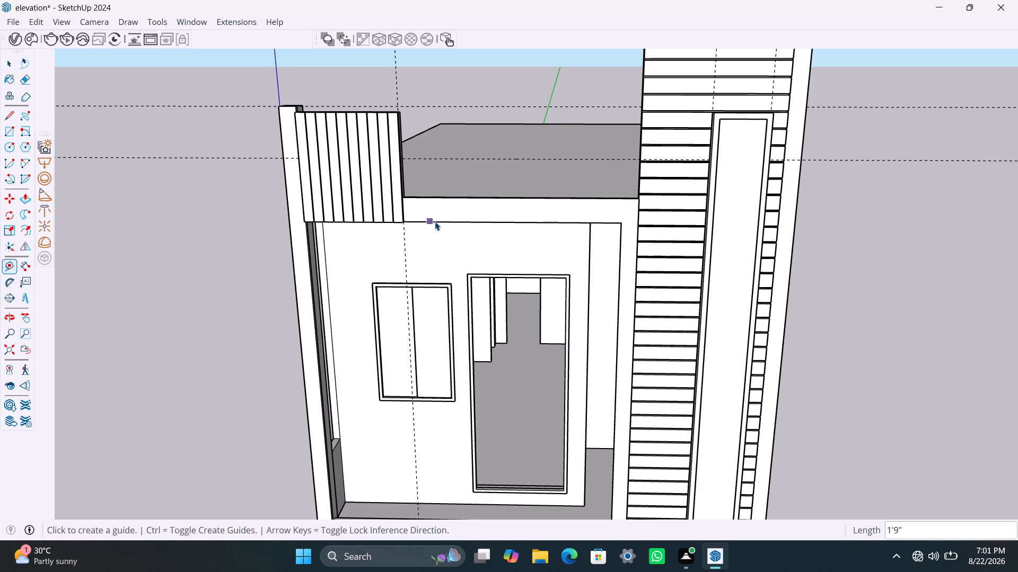
{"action": "key", "text": "space"}
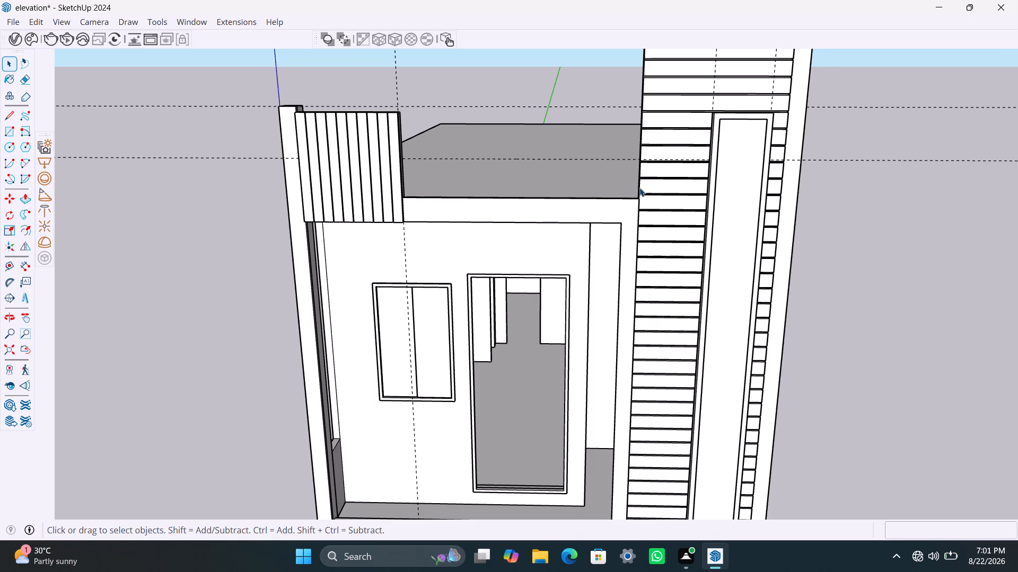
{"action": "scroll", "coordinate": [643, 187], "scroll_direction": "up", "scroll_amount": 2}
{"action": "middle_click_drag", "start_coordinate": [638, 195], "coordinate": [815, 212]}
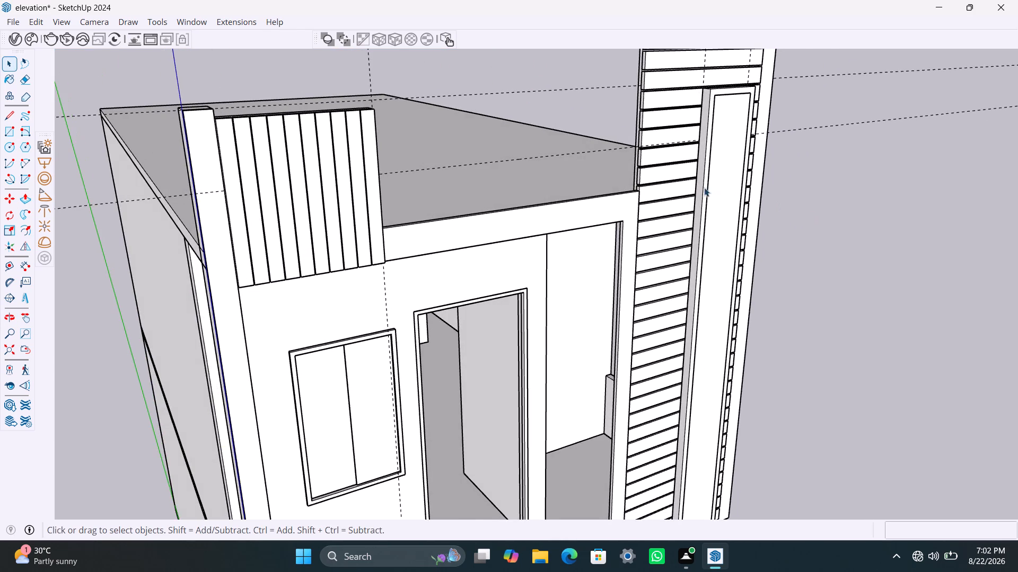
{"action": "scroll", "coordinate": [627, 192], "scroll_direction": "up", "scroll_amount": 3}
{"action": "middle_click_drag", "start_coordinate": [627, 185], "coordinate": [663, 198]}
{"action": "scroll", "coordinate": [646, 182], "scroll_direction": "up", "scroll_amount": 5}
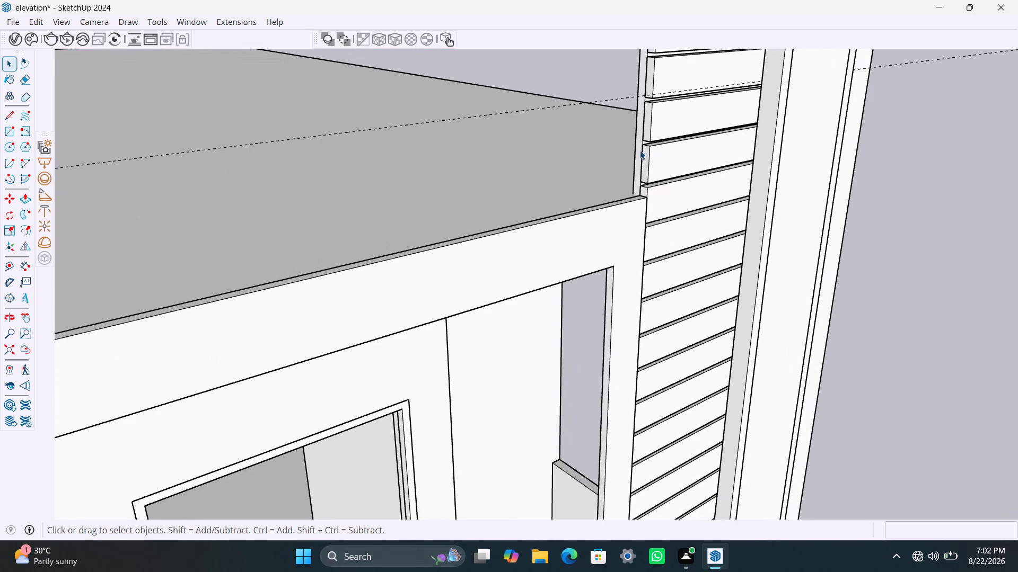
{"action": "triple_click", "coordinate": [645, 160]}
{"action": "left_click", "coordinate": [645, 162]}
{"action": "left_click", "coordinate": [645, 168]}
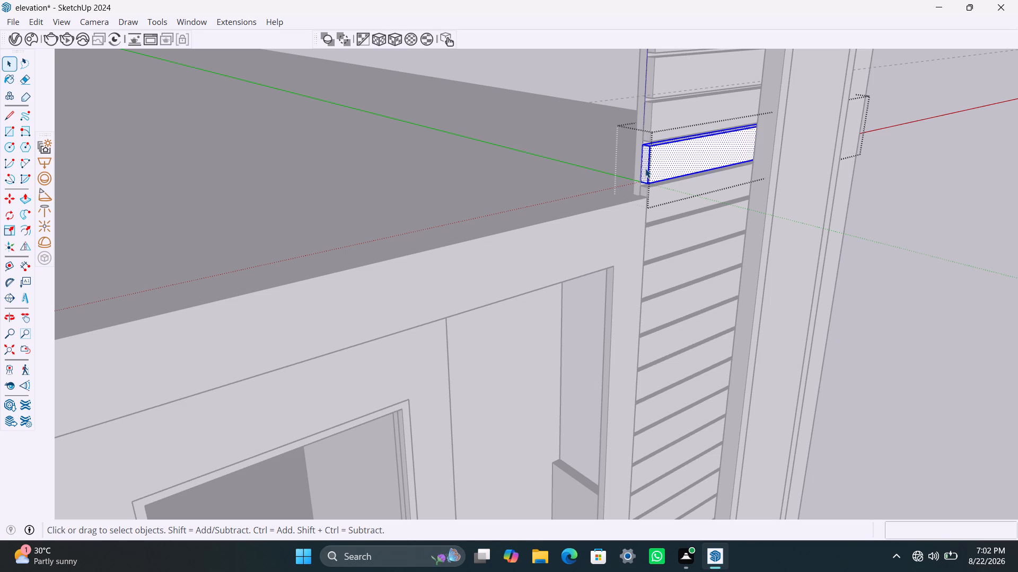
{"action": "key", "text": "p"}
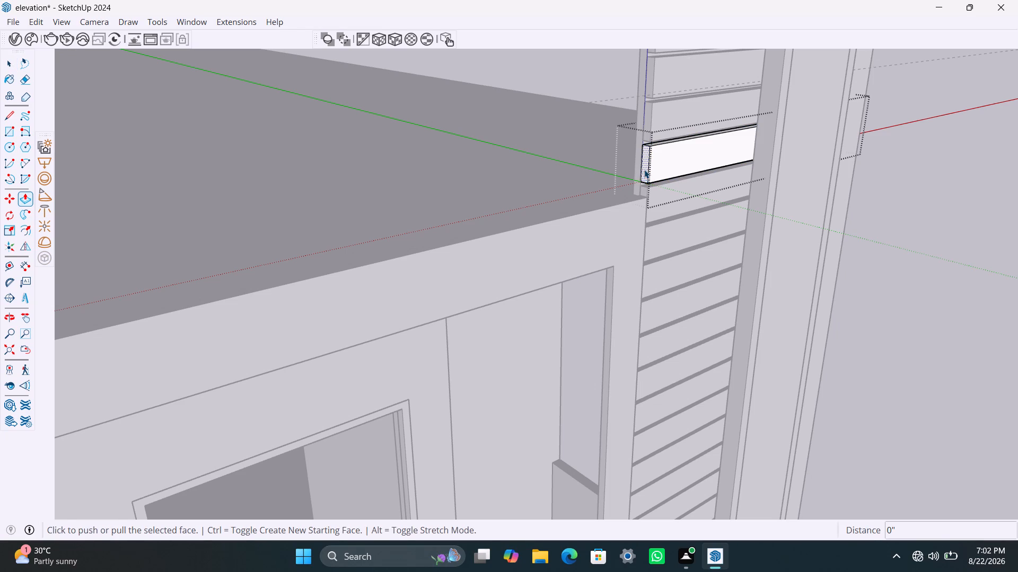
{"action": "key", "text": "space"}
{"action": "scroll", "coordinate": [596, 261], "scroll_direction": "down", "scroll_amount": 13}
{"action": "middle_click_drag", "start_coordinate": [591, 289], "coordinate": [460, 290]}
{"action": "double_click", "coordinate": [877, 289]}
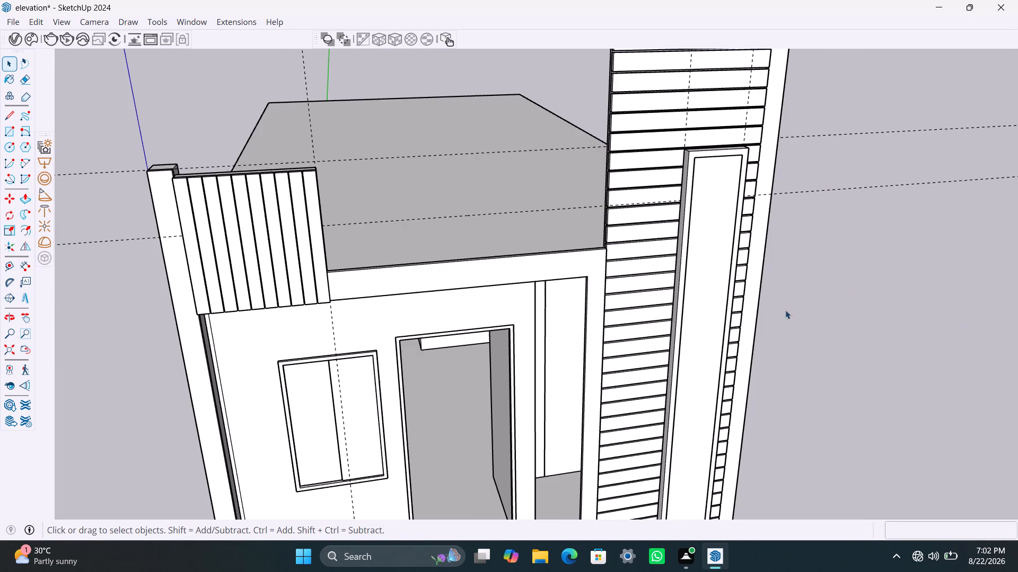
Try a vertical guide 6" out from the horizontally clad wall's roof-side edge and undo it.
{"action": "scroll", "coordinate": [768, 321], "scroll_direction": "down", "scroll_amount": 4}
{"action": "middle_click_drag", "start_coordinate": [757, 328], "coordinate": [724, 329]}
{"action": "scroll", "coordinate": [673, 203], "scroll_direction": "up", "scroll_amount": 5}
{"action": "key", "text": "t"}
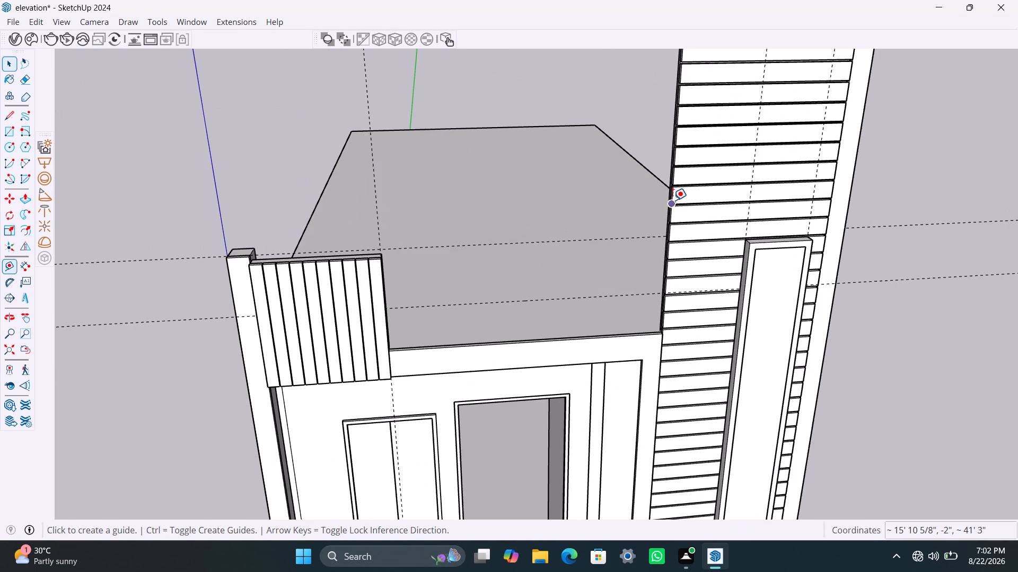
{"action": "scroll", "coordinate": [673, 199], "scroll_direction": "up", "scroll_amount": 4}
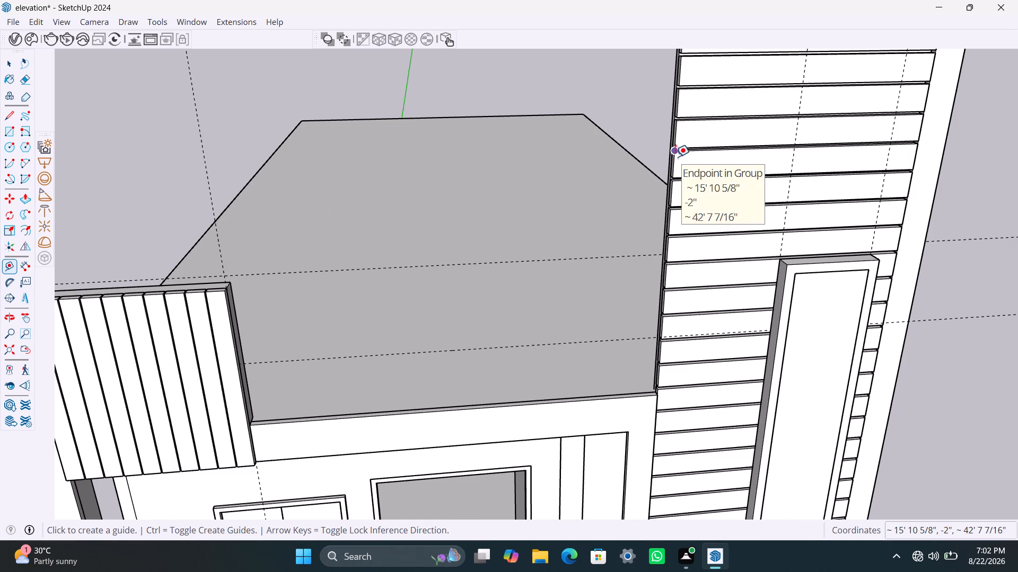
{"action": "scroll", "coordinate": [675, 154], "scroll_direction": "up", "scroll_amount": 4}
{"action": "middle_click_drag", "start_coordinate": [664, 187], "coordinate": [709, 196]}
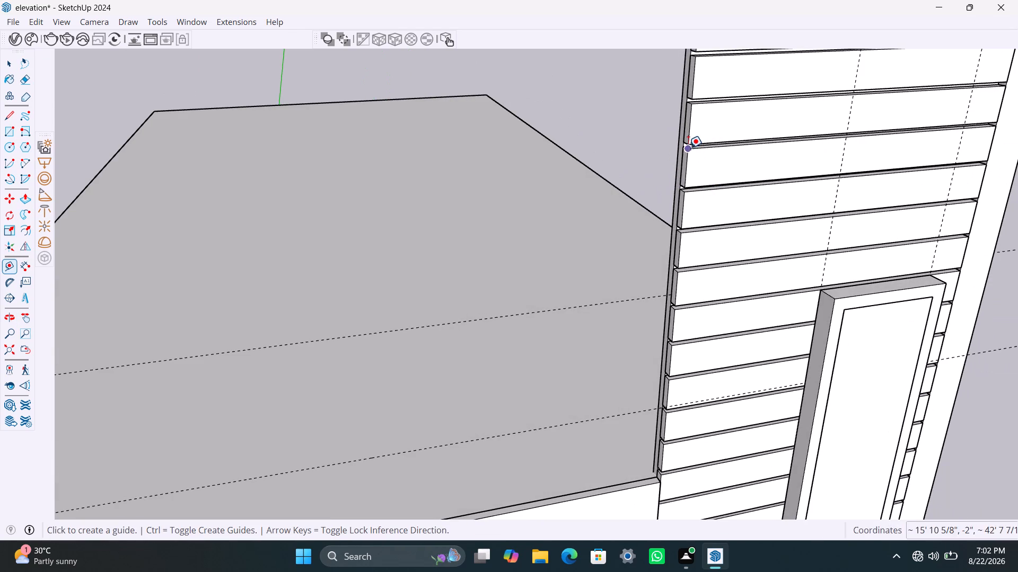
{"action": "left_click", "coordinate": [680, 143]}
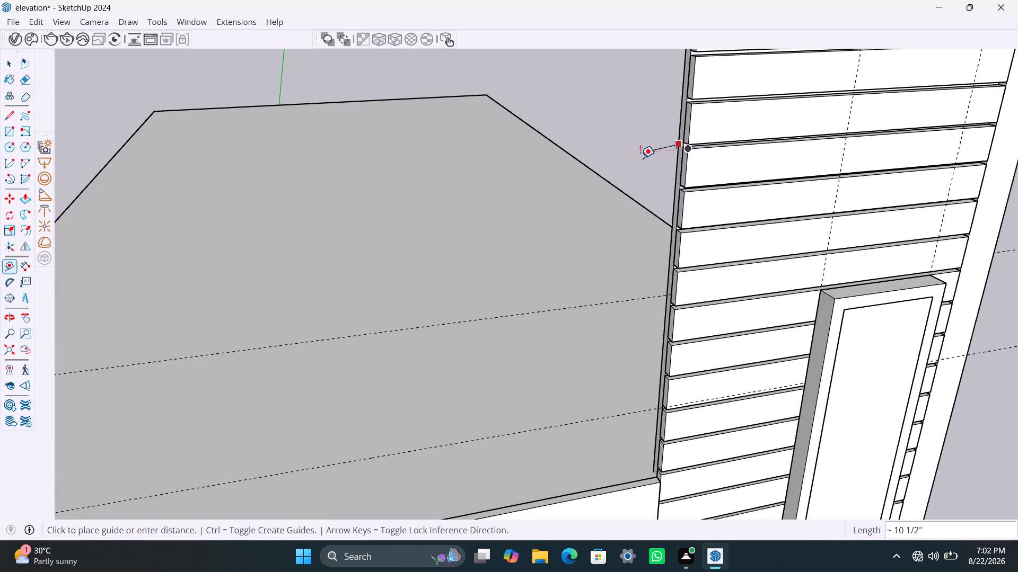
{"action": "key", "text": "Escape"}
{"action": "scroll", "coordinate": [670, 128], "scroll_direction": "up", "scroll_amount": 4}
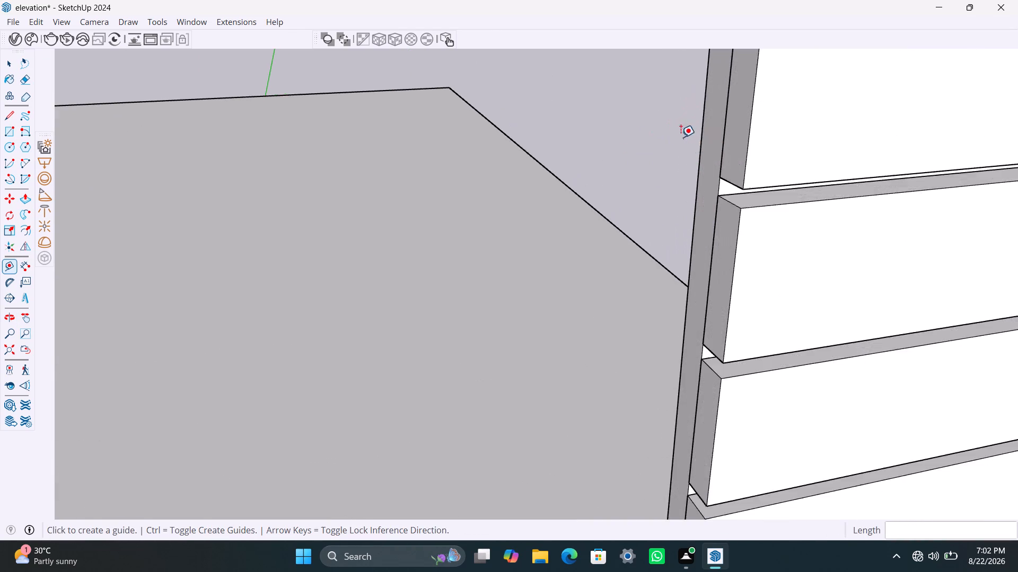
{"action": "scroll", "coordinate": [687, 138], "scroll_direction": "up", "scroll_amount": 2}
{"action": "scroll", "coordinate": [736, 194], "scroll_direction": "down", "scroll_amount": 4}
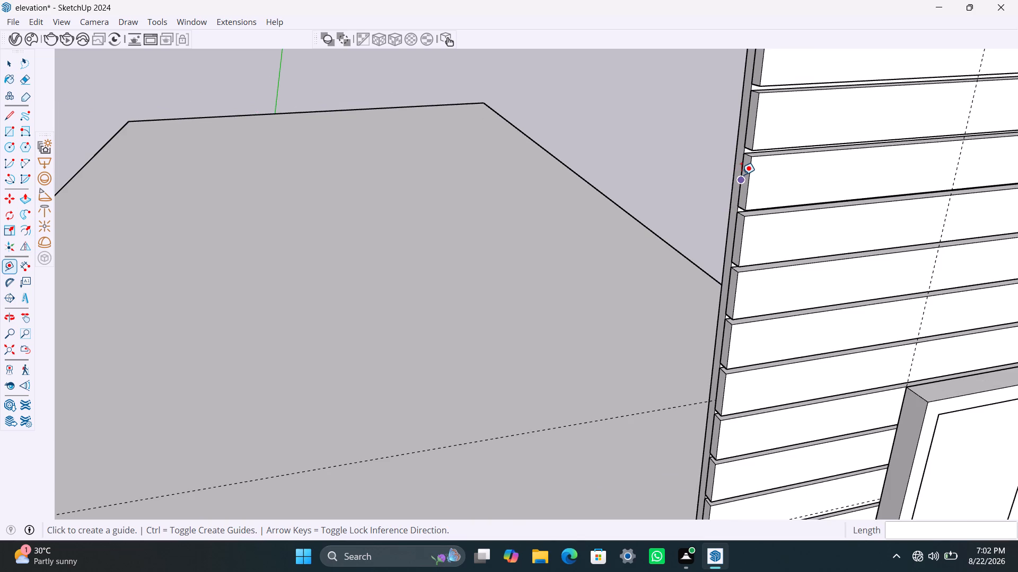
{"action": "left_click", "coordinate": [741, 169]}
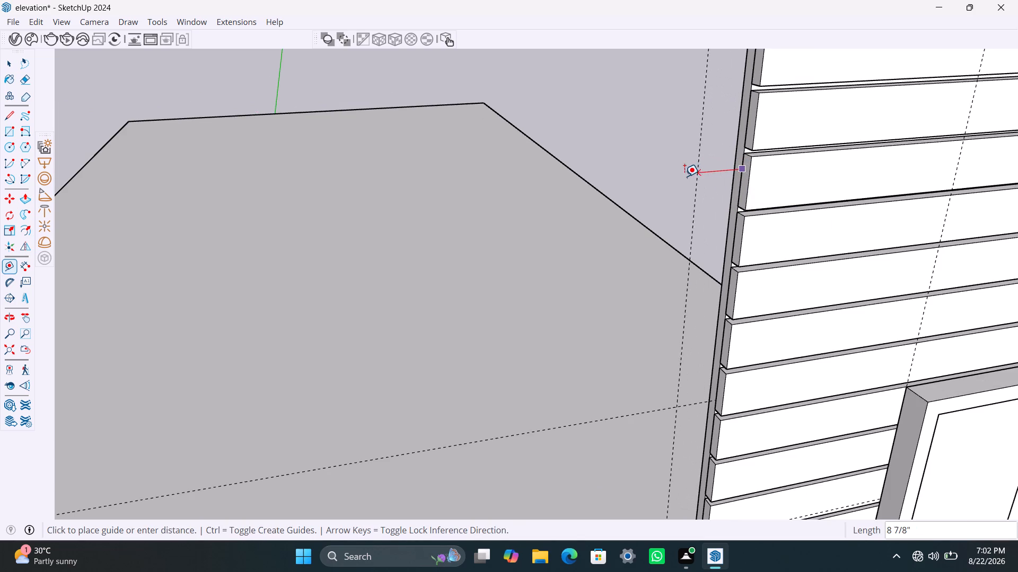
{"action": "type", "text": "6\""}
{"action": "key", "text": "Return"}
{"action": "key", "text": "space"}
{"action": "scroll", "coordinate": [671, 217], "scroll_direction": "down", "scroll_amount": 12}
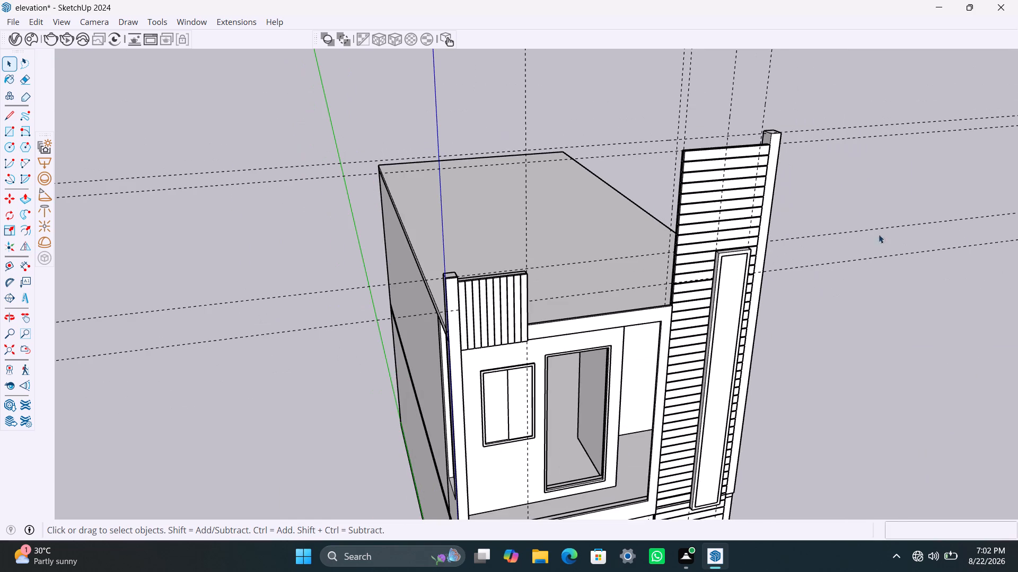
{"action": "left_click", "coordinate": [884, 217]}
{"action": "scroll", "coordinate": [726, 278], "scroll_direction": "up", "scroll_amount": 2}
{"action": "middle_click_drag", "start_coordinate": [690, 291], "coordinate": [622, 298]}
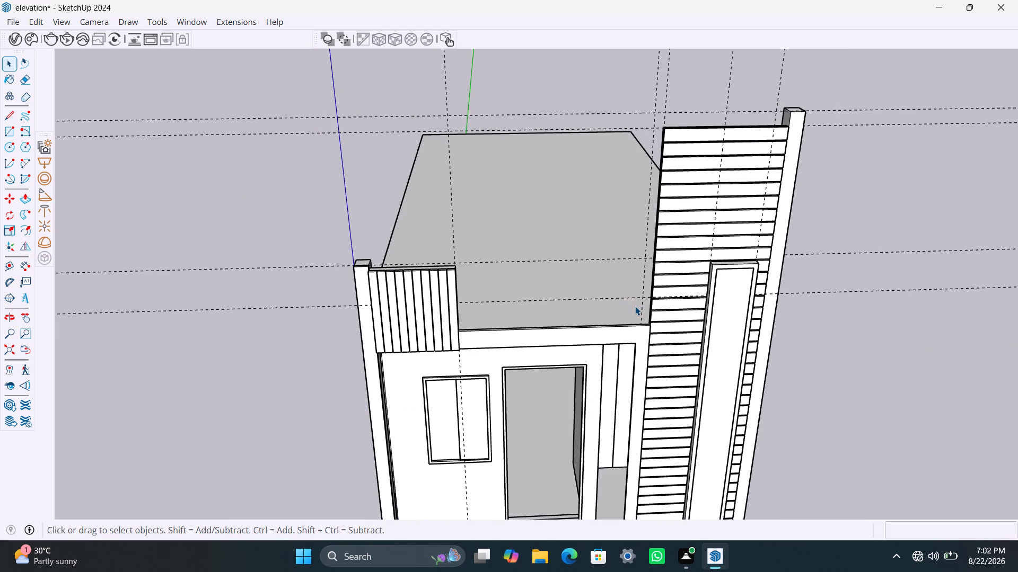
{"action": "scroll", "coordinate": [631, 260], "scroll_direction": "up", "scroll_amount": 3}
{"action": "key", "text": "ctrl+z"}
Place a vertical guide 8" out from the horizontally clad wall's roof-side edge.
{"action": "scroll", "coordinate": [654, 233], "scroll_direction": "up", "scroll_amount": 7}
{"action": "middle_click_drag", "start_coordinate": [687, 255], "coordinate": [726, 275]}
{"action": "scroll", "coordinate": [675, 226], "scroll_direction": "up", "scroll_amount": 6}
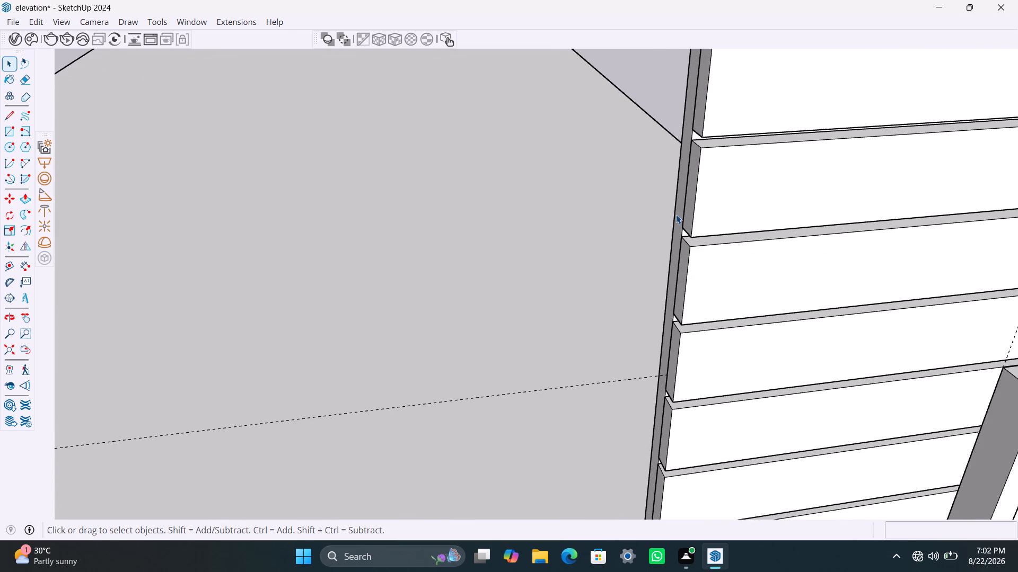
{"action": "key", "text": "t"}
{"action": "left_click", "coordinate": [677, 213]}
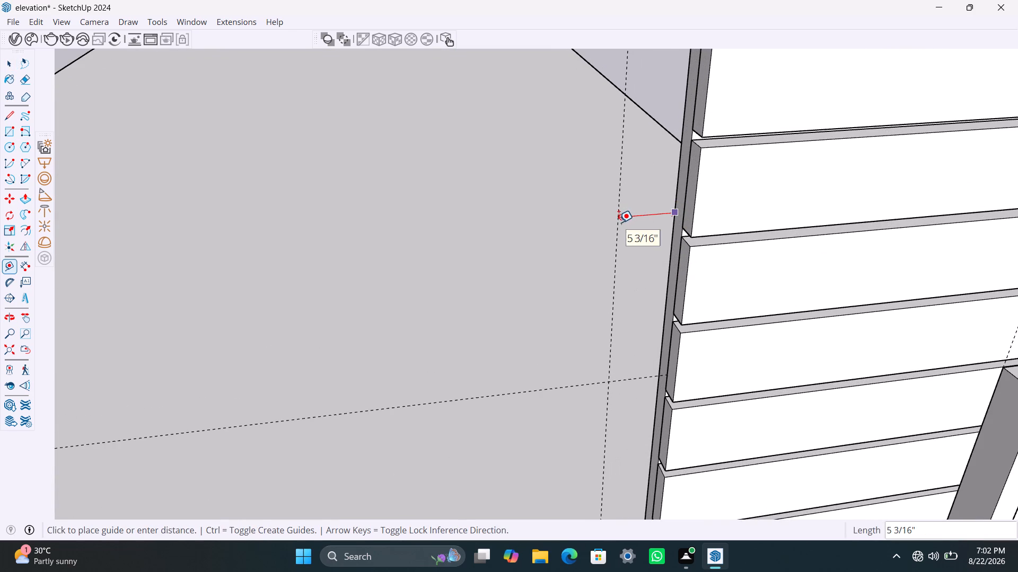
{"action": "type", "text": "8\""}
{"action": "key", "text": "Return"}
{"action": "key", "text": "space"}
Extend the cladding strip directly above the framed vertical panel 8" past the wall's roof-side edge, out to the vertical guide.
{"action": "scroll", "coordinate": [614, 220], "scroll_direction": "down", "scroll_amount": 7}
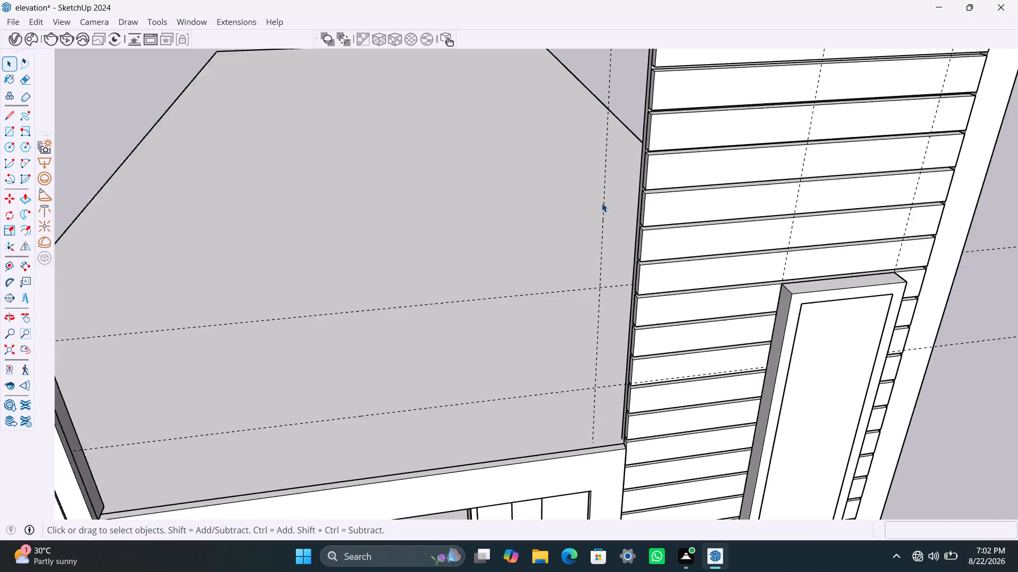
{"action": "scroll", "coordinate": [602, 203], "scroll_direction": "down", "scroll_amount": 5}
{"action": "scroll", "coordinate": [614, 167], "scroll_direction": "up", "scroll_amount": 3}
{"action": "middle_click_drag", "start_coordinate": [609, 192], "coordinate": [729, 223]}
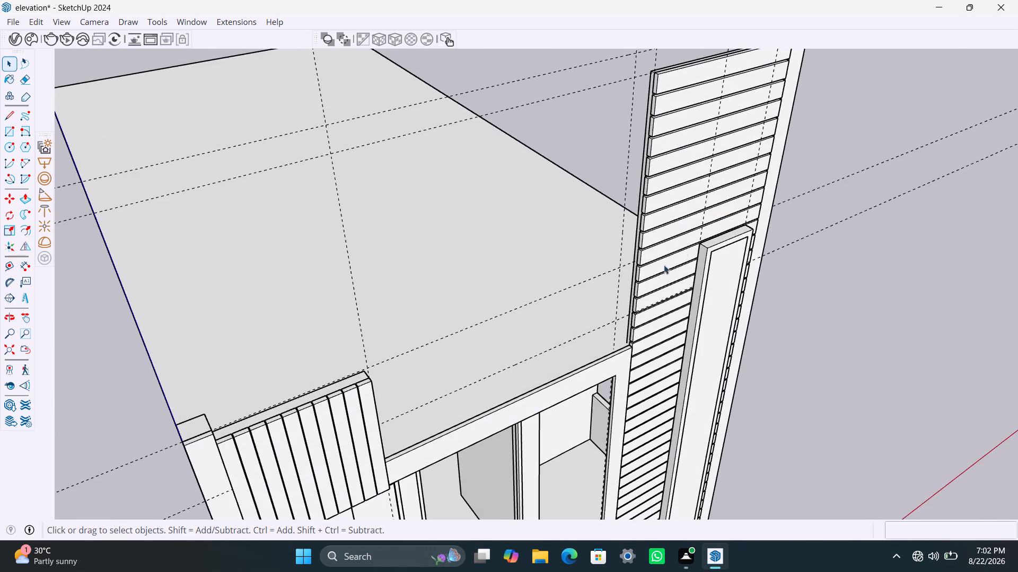
{"action": "scroll", "coordinate": [637, 250], "scroll_direction": "up", "scroll_amount": 5}
{"action": "scroll", "coordinate": [628, 274], "scroll_direction": "down", "scroll_amount": 4}
{"action": "middle_click_drag", "start_coordinate": [603, 297], "coordinate": [602, 298]}
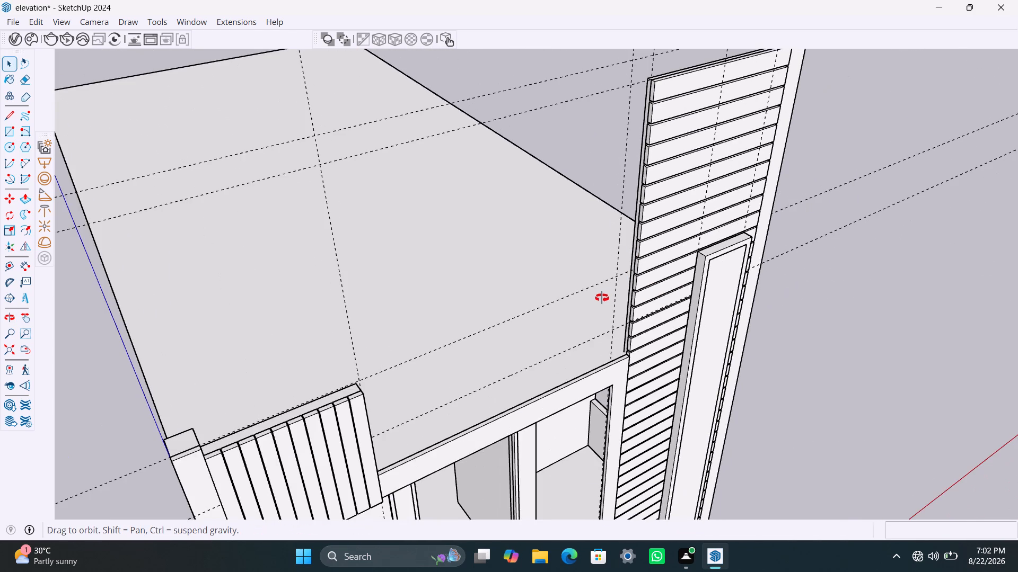
{"action": "middle_click_drag", "start_coordinate": [602, 298], "coordinate": [559, 290]}
{"action": "scroll", "coordinate": [616, 274], "scroll_direction": "up", "scroll_amount": 3}
{"action": "middle_click_drag", "start_coordinate": [621, 271], "coordinate": [631, 275]}
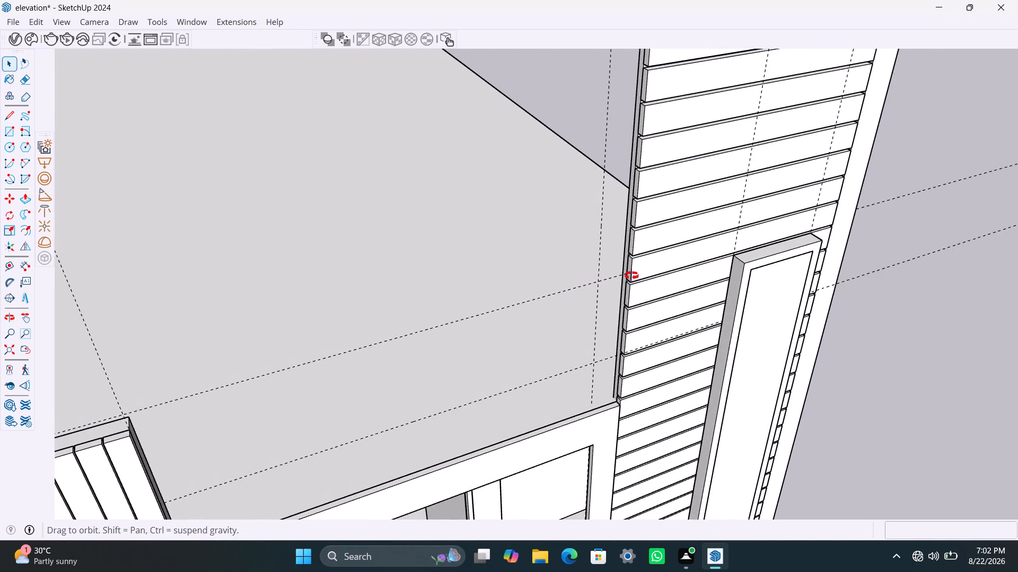
{"action": "middle_click_drag", "start_coordinate": [631, 275], "coordinate": [645, 274]}
{"action": "scroll", "coordinate": [636, 263], "scroll_direction": "up", "scroll_amount": 3}
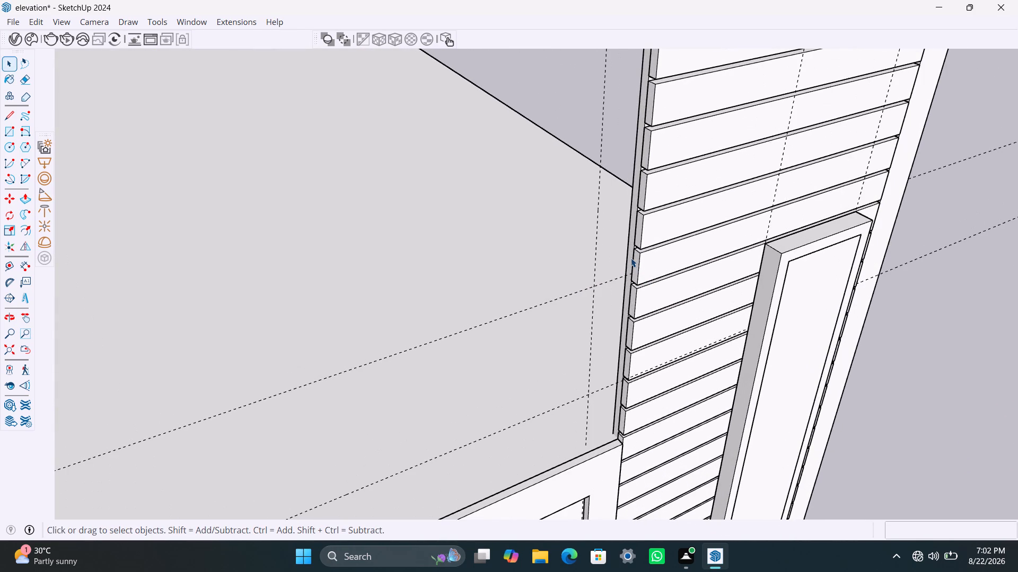
{"action": "scroll", "coordinate": [635, 261], "scroll_direction": "up", "scroll_amount": 2}
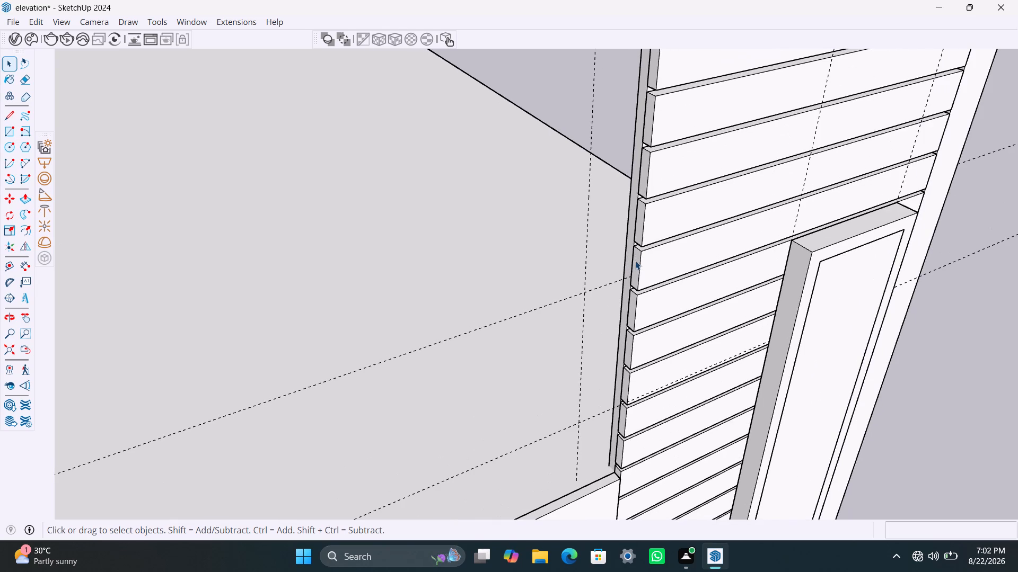
{"action": "double_click", "coordinate": [636, 265]}
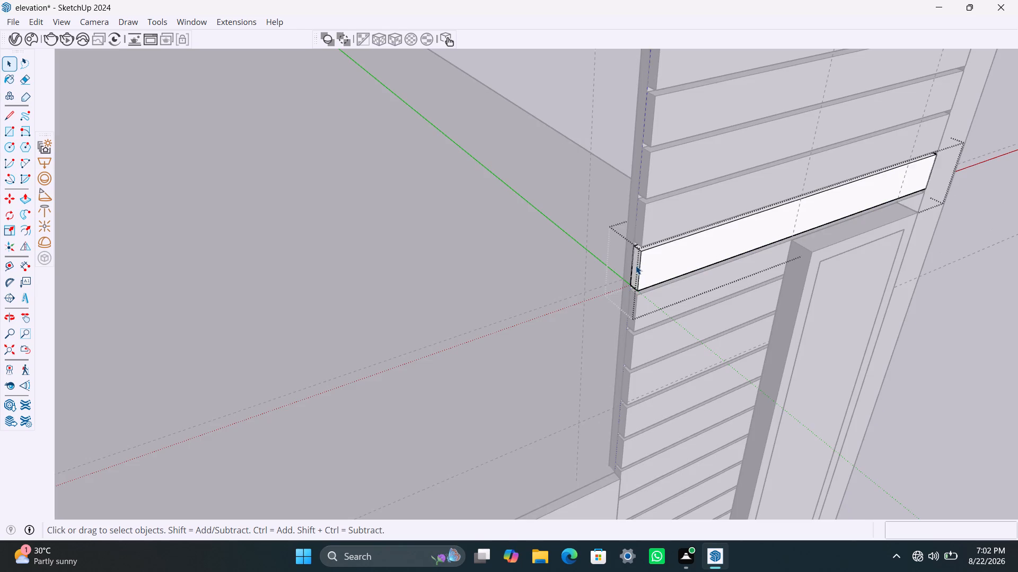
{"action": "left_click", "coordinate": [636, 265]}
{"action": "left_click", "coordinate": [634, 266]}
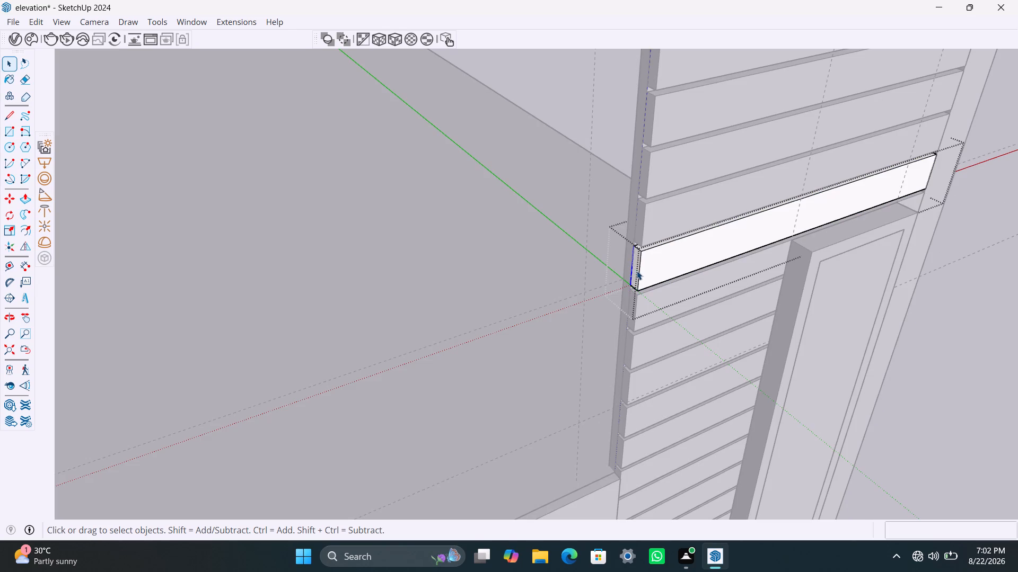
{"action": "left_click", "coordinate": [637, 271]}
{"action": "key", "text": "p"}
{"action": "left_click", "coordinate": [636, 272]}
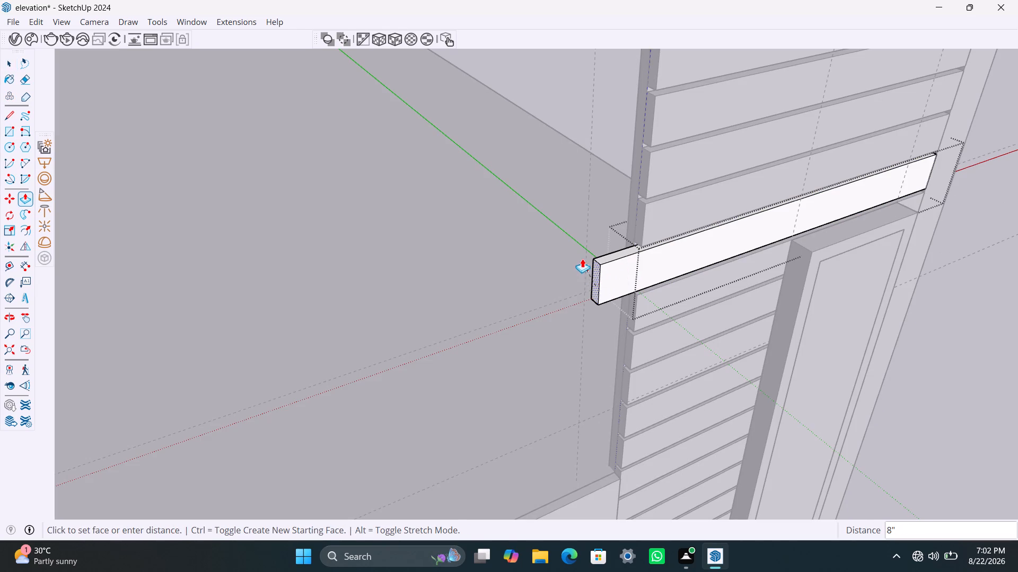
{"action": "left_click", "coordinate": [586, 238]}
{"action": "key", "text": "space"}
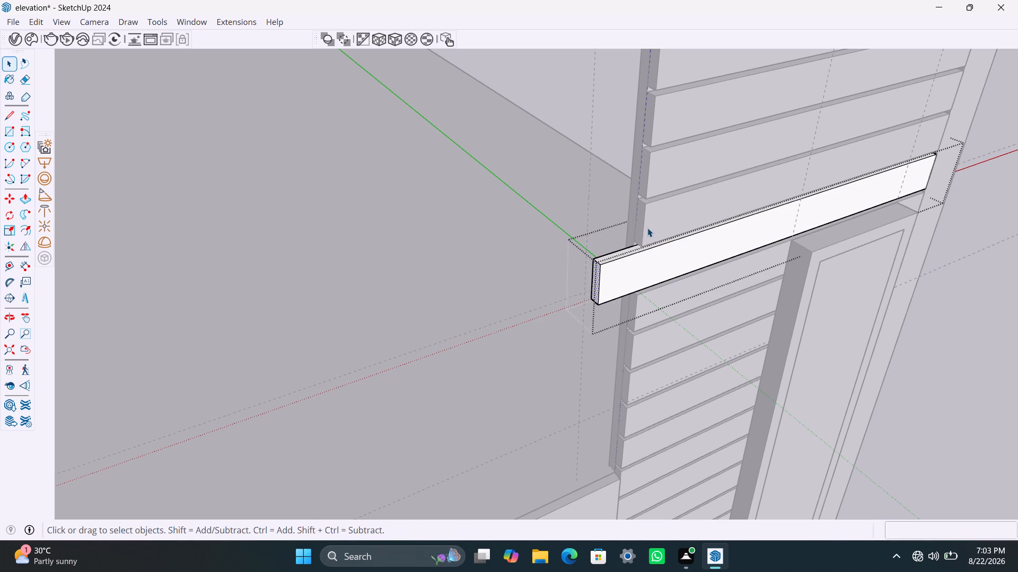
Extend the adjacent cladding strip above by 8", flush with the end of the extended strip below it.
{"action": "left_click", "coordinate": [645, 223]}
{"action": "triple_click", "coordinate": [640, 223]}
{"action": "left_click", "coordinate": [640, 223]}
{"action": "left_click", "coordinate": [640, 223]}
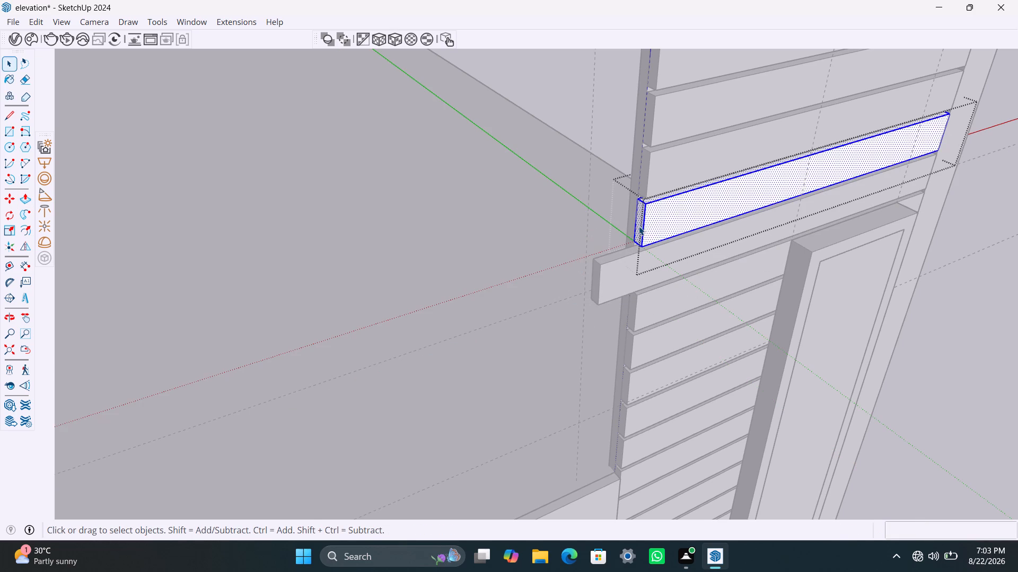
{"action": "left_click", "coordinate": [638, 228]}
{"action": "key", "text": "p"}
{"action": "left_click", "coordinate": [637, 236]}
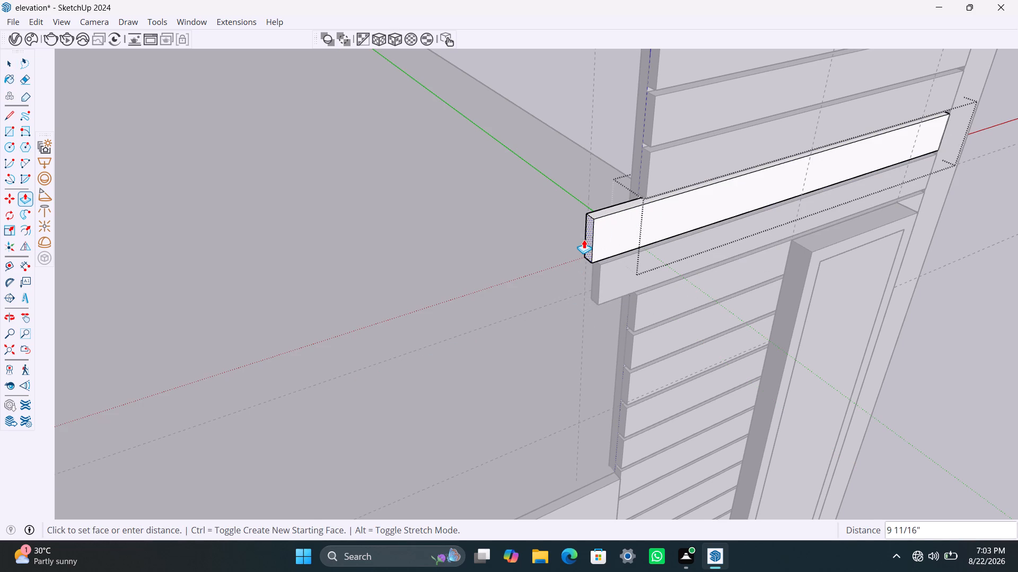
{"action": "left_click", "coordinate": [585, 208]}
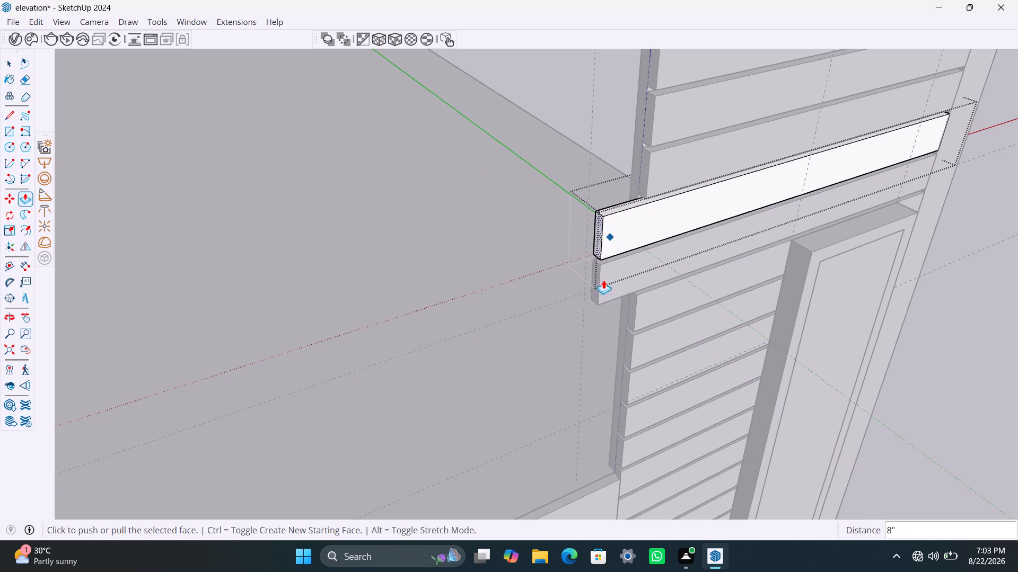
{"action": "key", "text": "space"}
Extend the third cladding strip up by 8", flush with the two extended strips below it.
{"action": "scroll", "coordinate": [590, 307], "scroll_direction": "down", "scroll_amount": 6}
{"action": "middle_click_drag", "start_coordinate": [596, 312], "coordinate": [560, 300]}
{"action": "left_click", "coordinate": [897, 170]}
{"action": "scroll", "coordinate": [616, 283], "scroll_direction": "up", "scroll_amount": 2}
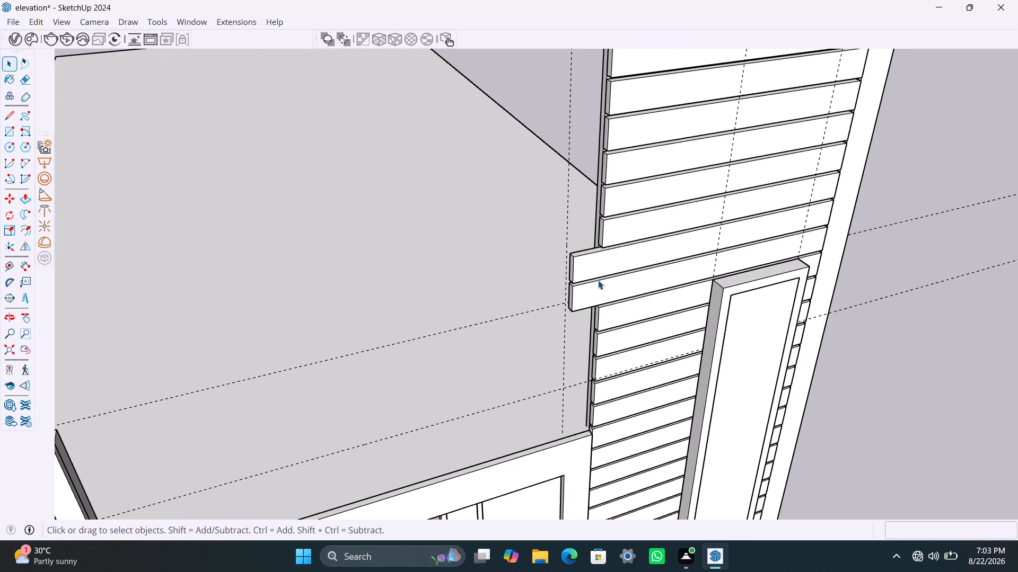
{"action": "middle_click_drag", "start_coordinate": [598, 281], "coordinate": [581, 278]}
{"action": "scroll", "coordinate": [586, 246], "scroll_direction": "up", "scroll_amount": 4}
{"action": "left_click", "coordinate": [604, 226]}
{"action": "triple_click", "coordinate": [604, 226]}
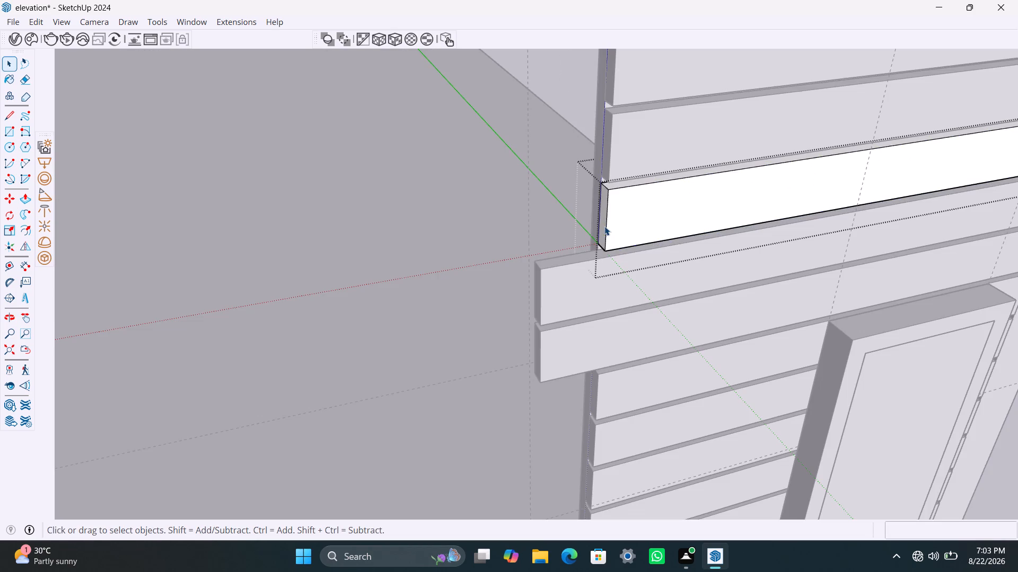
{"action": "left_click", "coordinate": [603, 222]}
{"action": "left_click", "coordinate": [604, 222]}
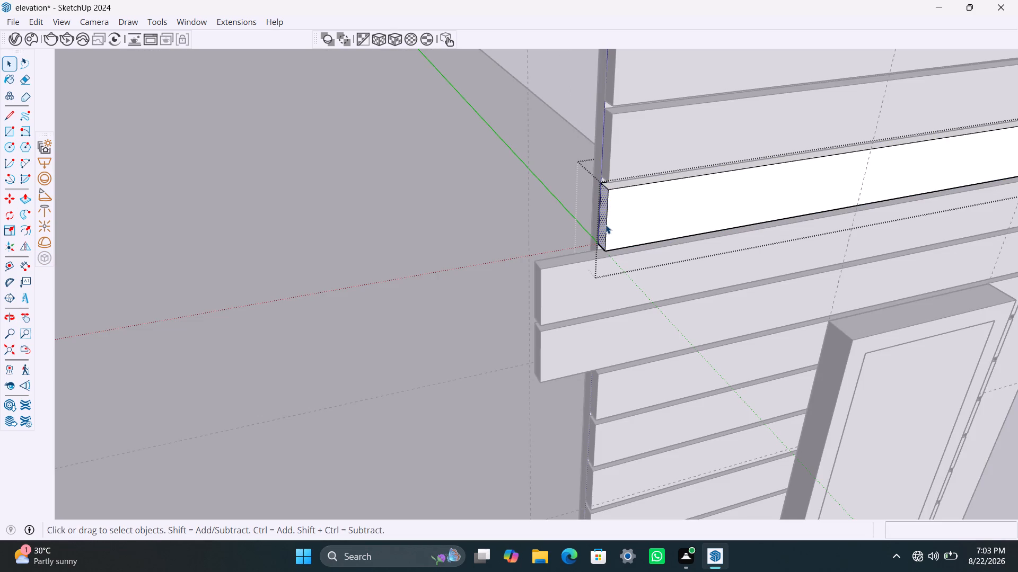
{"action": "key", "text": "p"}
{"action": "left_click", "coordinate": [605, 225]}
{"action": "left_click", "coordinate": [544, 270]}
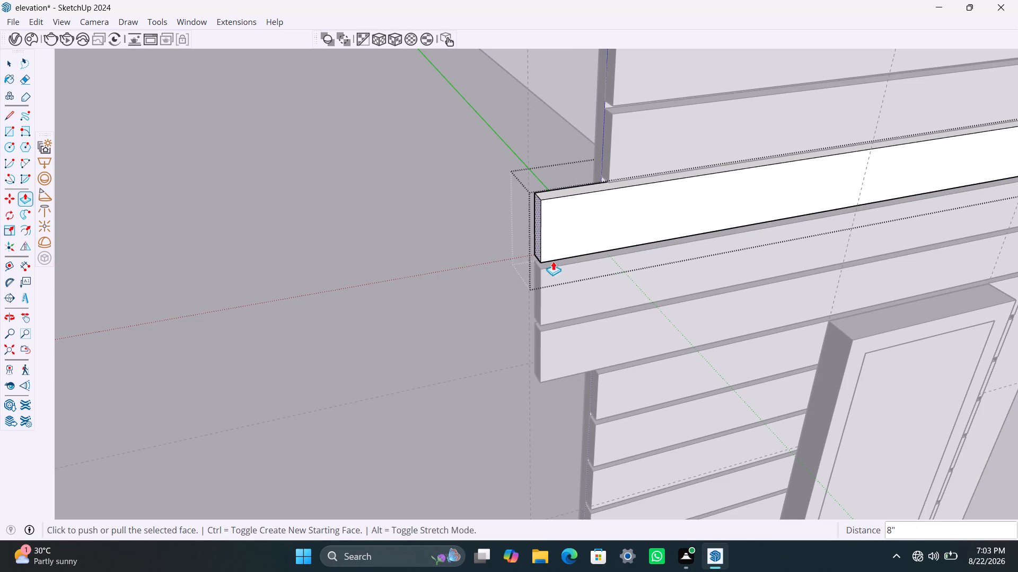
Extend the fourth cladding strip above the framed panel by 8", flush with the three extended strips below it.
{"action": "key", "text": "space"}
{"action": "triple_click", "coordinate": [610, 149]}
{"action": "double_click", "coordinate": [609, 148]}
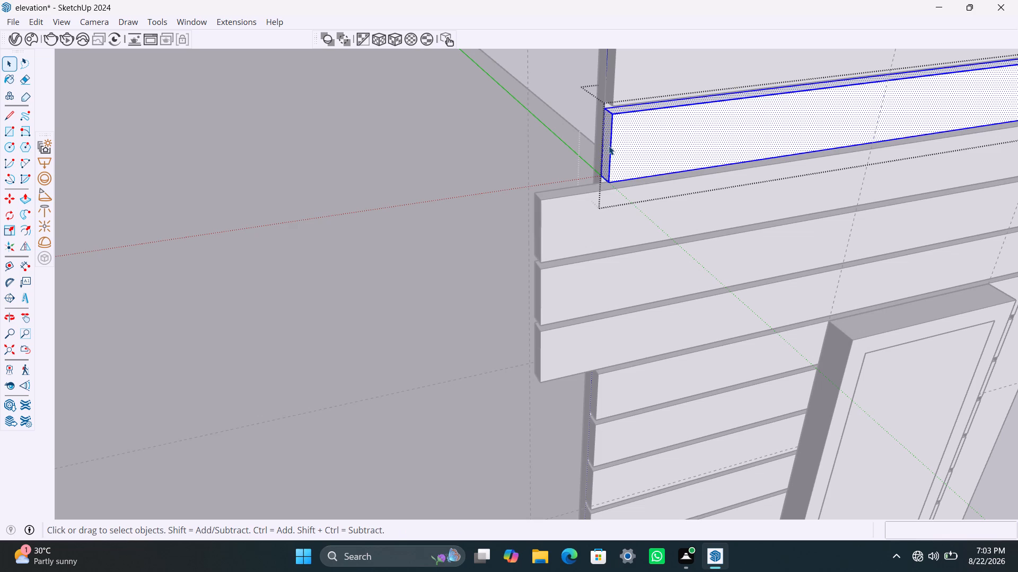
{"action": "left_click", "coordinate": [617, 143]}
{"action": "left_click", "coordinate": [605, 151]}
{"action": "left_click", "coordinate": [608, 151]}
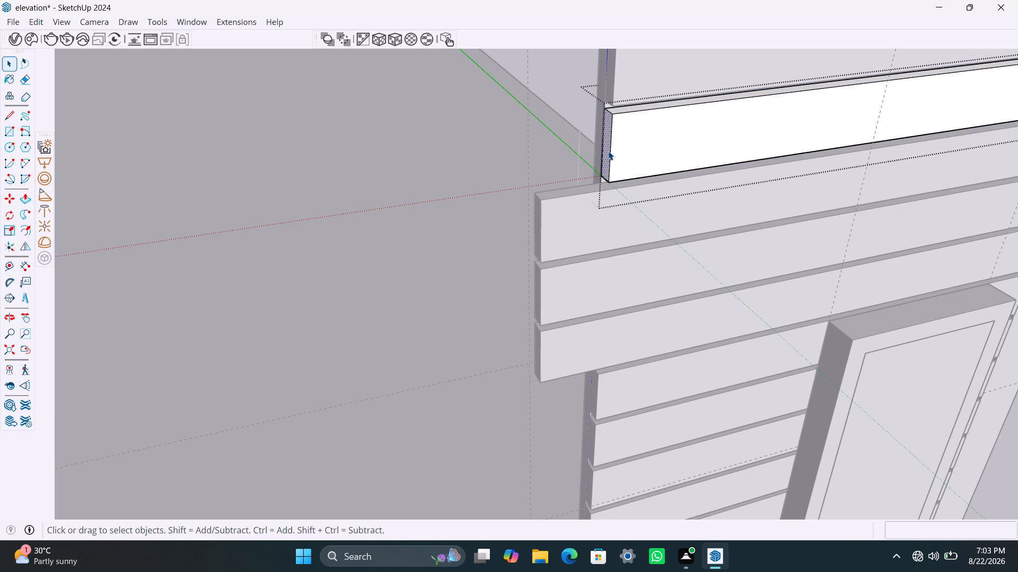
{"action": "key", "text": "p"}
{"action": "left_click", "coordinate": [608, 151]}
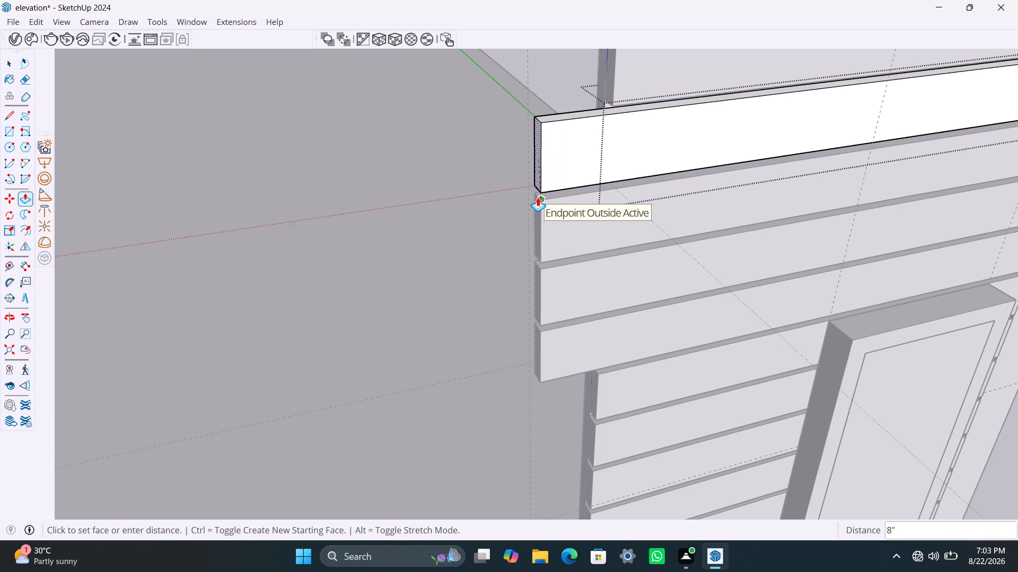
{"action": "left_click", "coordinate": [538, 197]}
{"action": "key", "text": "space"}
{"action": "scroll", "coordinate": [624, 204], "scroll_direction": "down", "scroll_amount": 12}
{"action": "middle_click_drag", "start_coordinate": [612, 203], "coordinate": [585, 201]}
{"action": "scroll", "coordinate": [590, 194], "scroll_direction": "down", "scroll_amount": 4}
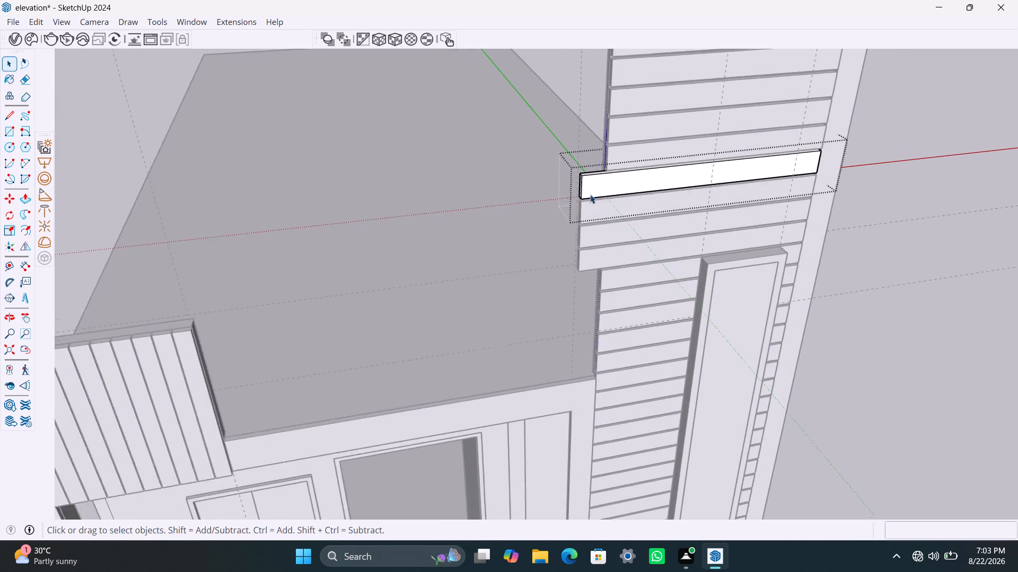
{"action": "middle_click_drag", "start_coordinate": [610, 197], "coordinate": [600, 254], "text": "shift"}
{"action": "left_click", "coordinate": [876, 147]}
Extend the fifth cladding strip up by 8" past the wall's roof-side edge, flush with the extended strips below.
{"action": "scroll", "coordinate": [559, 221], "scroll_direction": "up", "scroll_amount": 6}
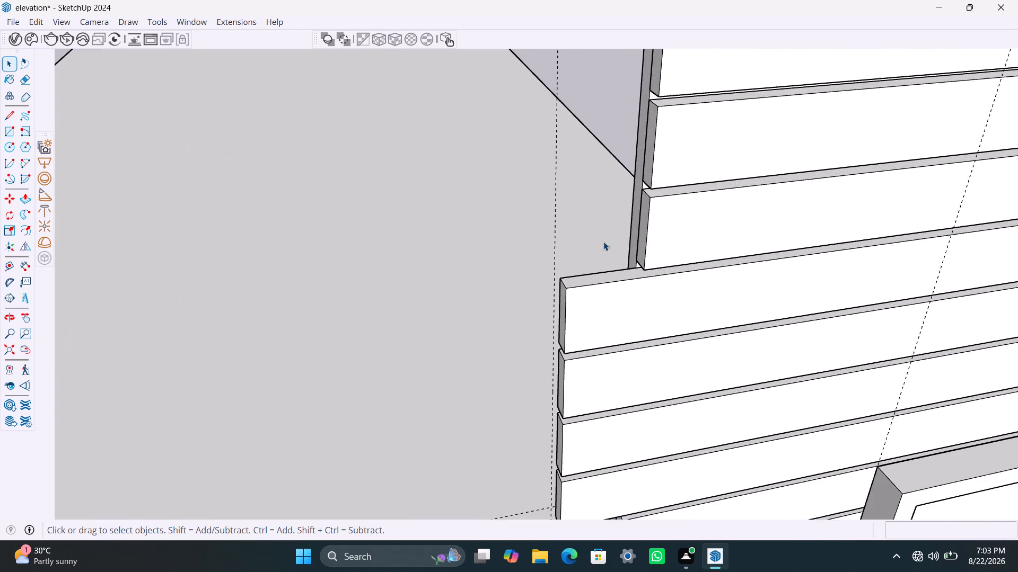
{"action": "middle_click_drag", "start_coordinate": [605, 242], "coordinate": [642, 254]}
{"action": "scroll", "coordinate": [697, 260], "scroll_direction": "up", "scroll_amount": 2}
{"action": "double_click", "coordinate": [679, 254]}
{"action": "left_click", "coordinate": [683, 249]}
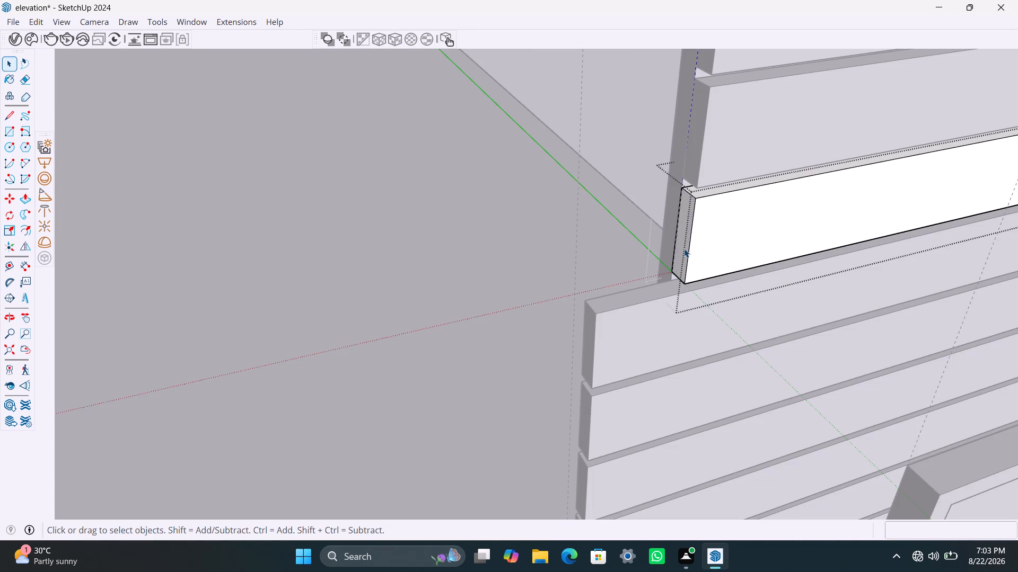
{"action": "left_click", "coordinate": [684, 244]}
{"action": "key", "text": "p"}
{"action": "left_click", "coordinate": [685, 243]}
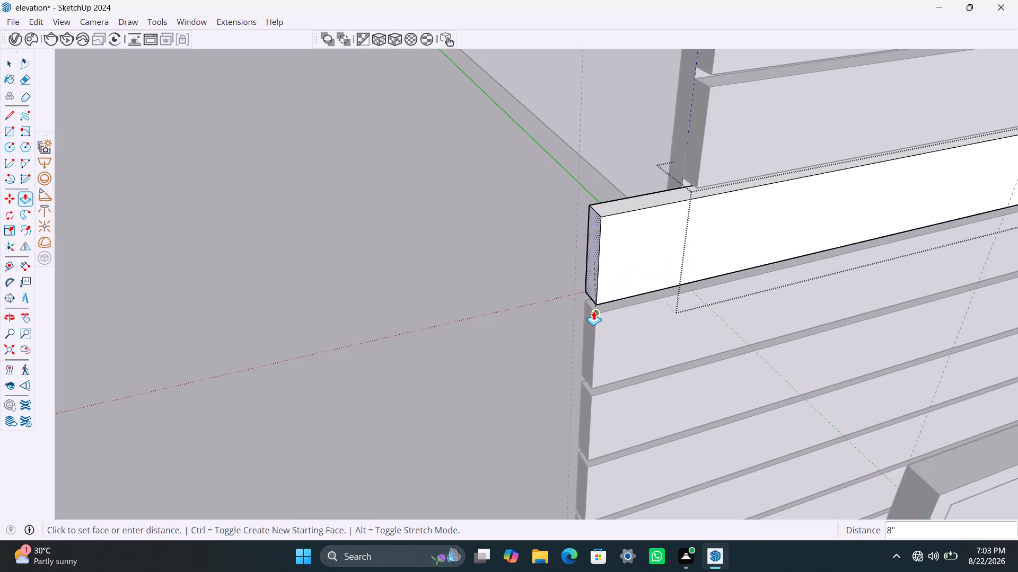
{"action": "left_click", "coordinate": [593, 311]}
{"action": "key", "text": "space"}
{"action": "scroll", "coordinate": [541, 326], "scroll_direction": "down", "scroll_amount": 5}
{"action": "scroll", "coordinate": [541, 324], "scroll_direction": "up", "scroll_amount": 1}
{"action": "scroll", "coordinate": [529, 249], "scroll_direction": "down", "scroll_amount": 7}
{"action": "left_click", "coordinate": [802, 207]}
Extend the sixth cladding strip up past the wall's roof-side edge, flush with the end of the strip below it.
{"action": "scroll", "coordinate": [638, 264], "scroll_direction": "up", "scroll_amount": 4}
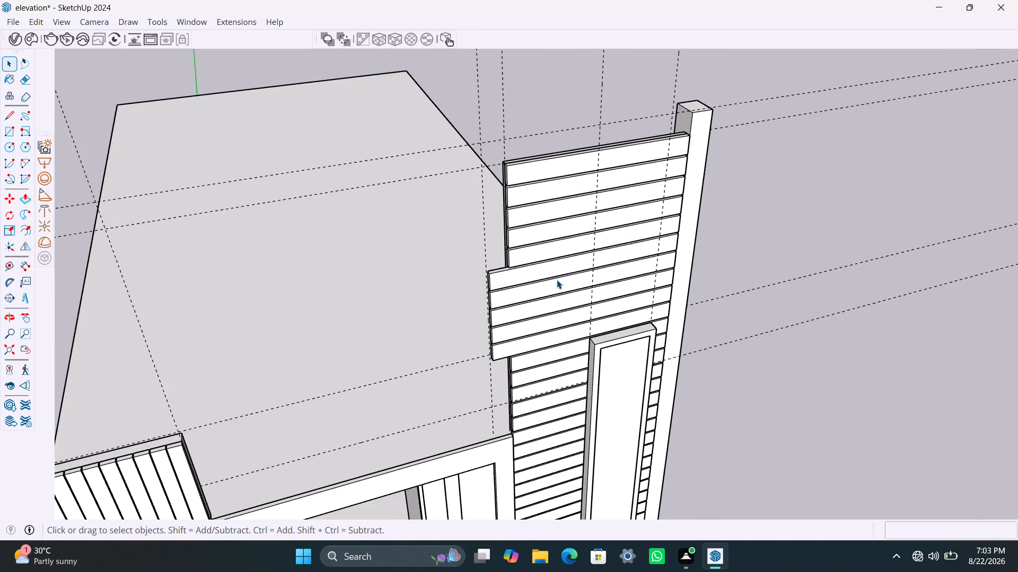
{"action": "middle_click_drag", "start_coordinate": [558, 280], "coordinate": [606, 284]}
{"action": "scroll", "coordinate": [535, 269], "scroll_direction": "up", "scroll_amount": 6}
{"action": "triple_click", "coordinate": [522, 255]}
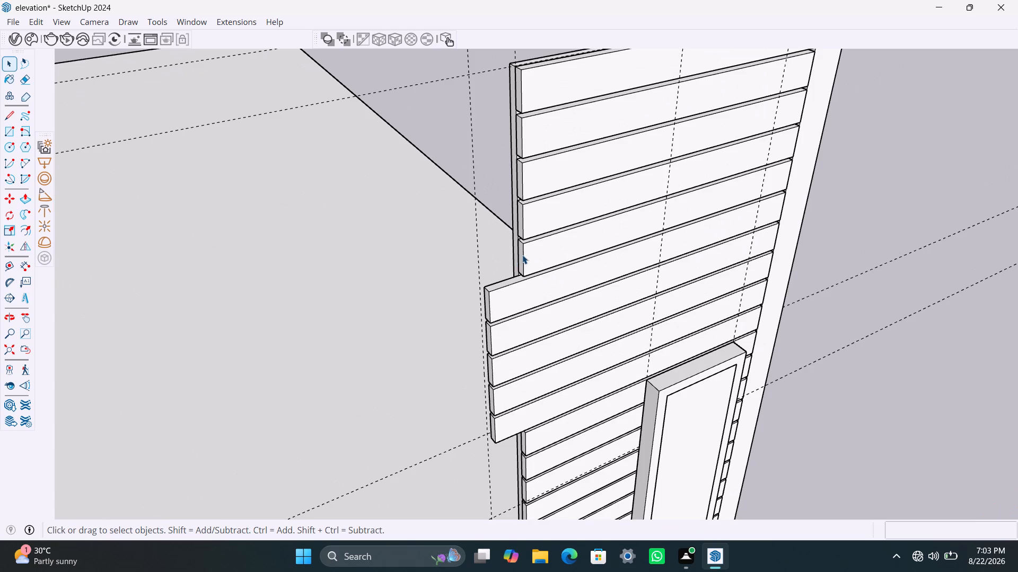
{"action": "left_click", "coordinate": [522, 255]}
{"action": "left_click", "coordinate": [523, 260]}
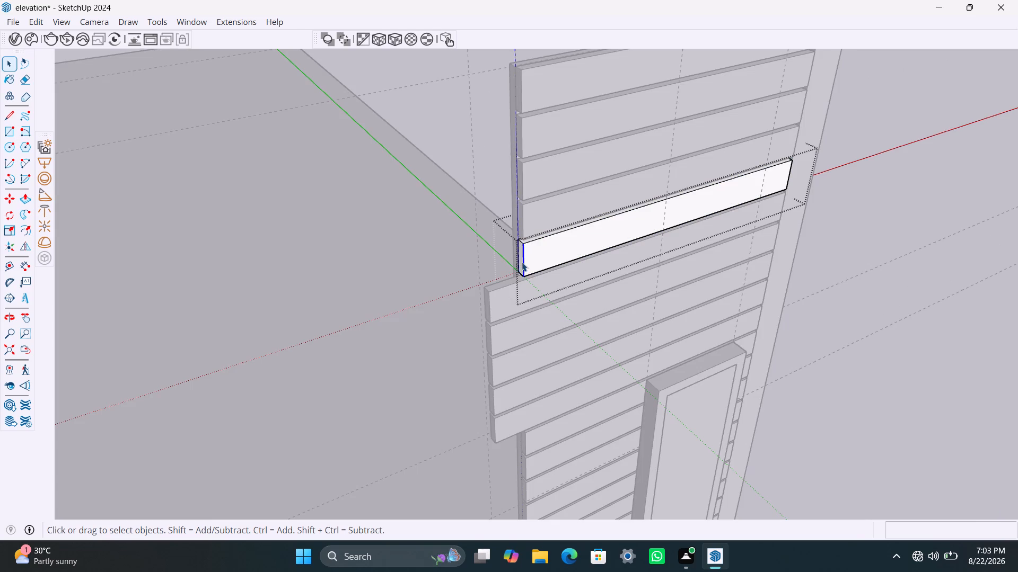
{"action": "scroll", "coordinate": [521, 255], "scroll_direction": "up", "scroll_amount": 4}
{"action": "left_click", "coordinate": [521, 254]}
{"action": "key", "text": "p"}
{"action": "left_click", "coordinate": [522, 258]}
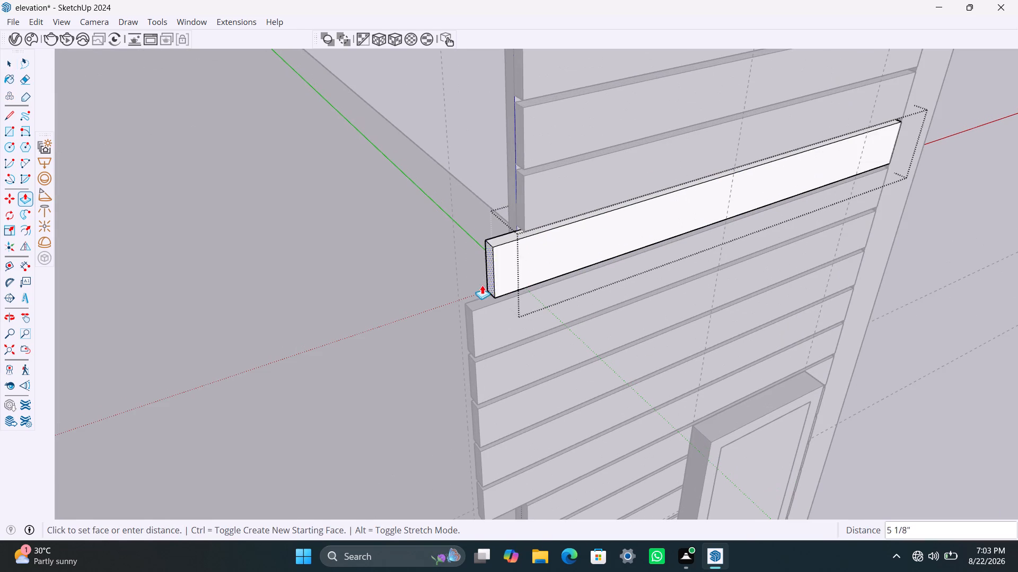
{"action": "left_click", "coordinate": [472, 302]}
{"action": "key", "text": "space"}
Extend the seventh cladding strip up by 8", flush with the extended strips below it.
{"action": "triple_click", "coordinate": [522, 199]}
{"action": "left_click", "coordinate": [522, 199]}
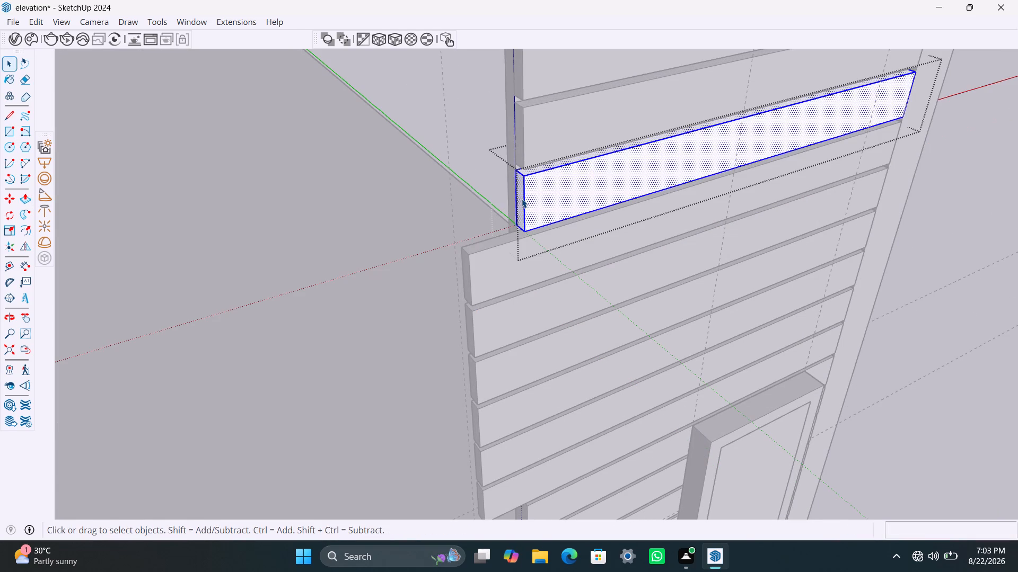
{"action": "left_click", "coordinate": [522, 199]}
{"action": "left_click", "coordinate": [534, 209]}
{"action": "left_click", "coordinate": [521, 210]}
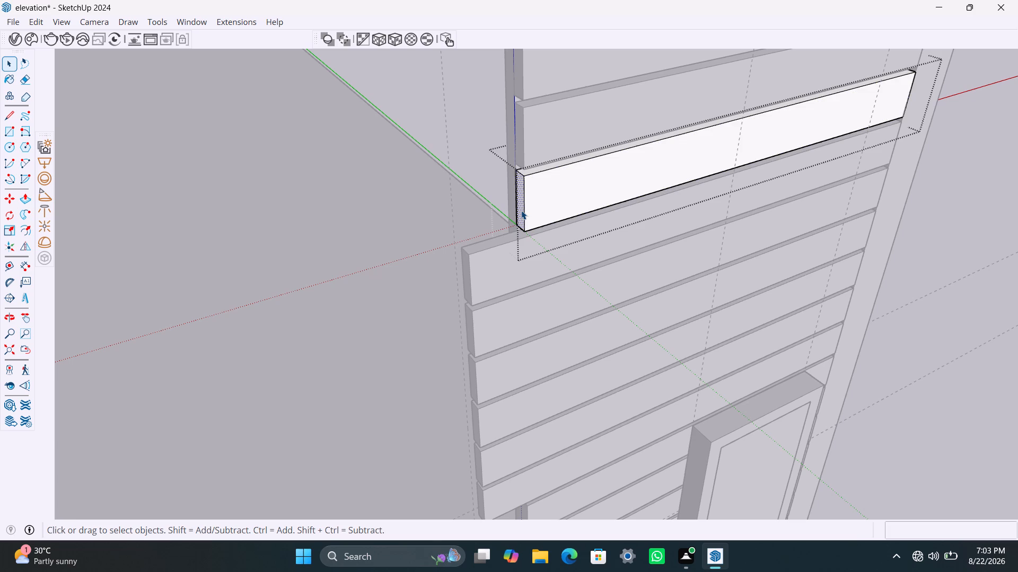
{"action": "key", "text": "p"}
{"action": "left_click", "coordinate": [521, 210]}
{"action": "left_click", "coordinate": [467, 252]}
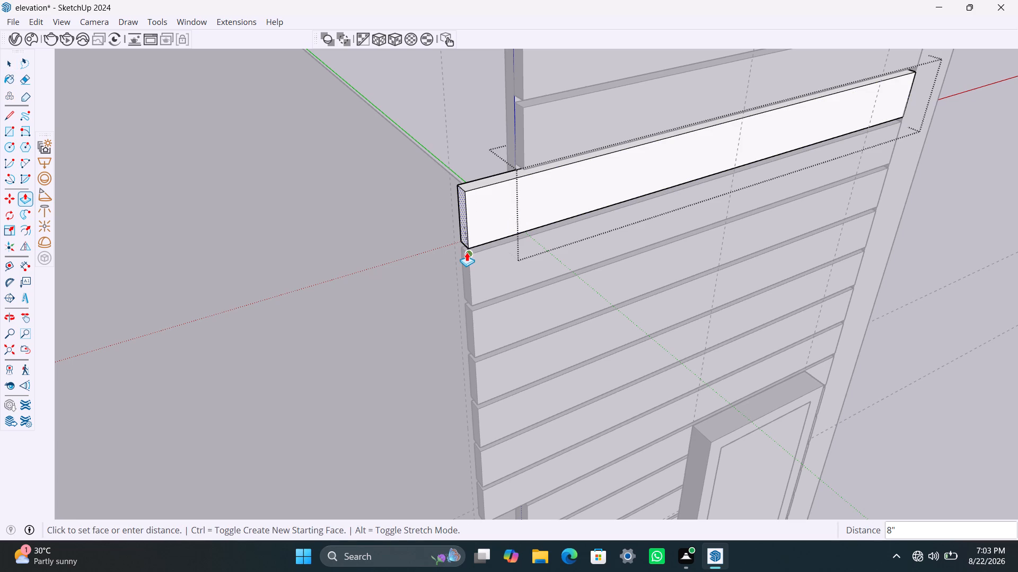
{"action": "key", "text": "space"}
{"action": "scroll", "coordinate": [503, 244], "scroll_direction": "down", "scroll_amount": 9}
{"action": "left_click", "coordinate": [804, 154]}
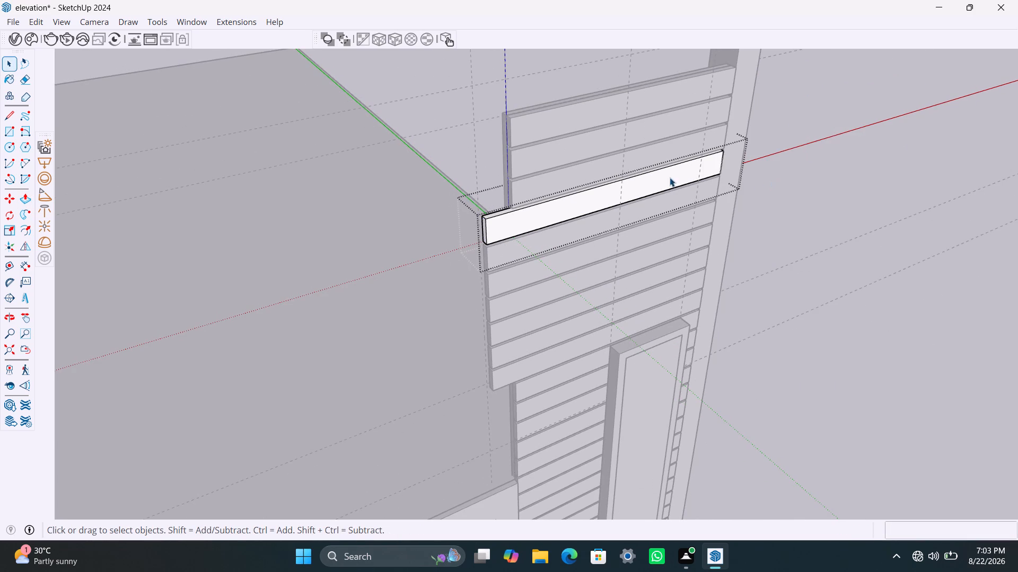
{"action": "triple_click", "coordinate": [869, 166]}
Extend the third cladding strip from the wall's top by 8", flush with the extended strips below it.
{"action": "scroll", "coordinate": [595, 215], "scroll_direction": "down", "scroll_amount": 2}
{"action": "middle_click_drag", "start_coordinate": [577, 229], "coordinate": [574, 281]}
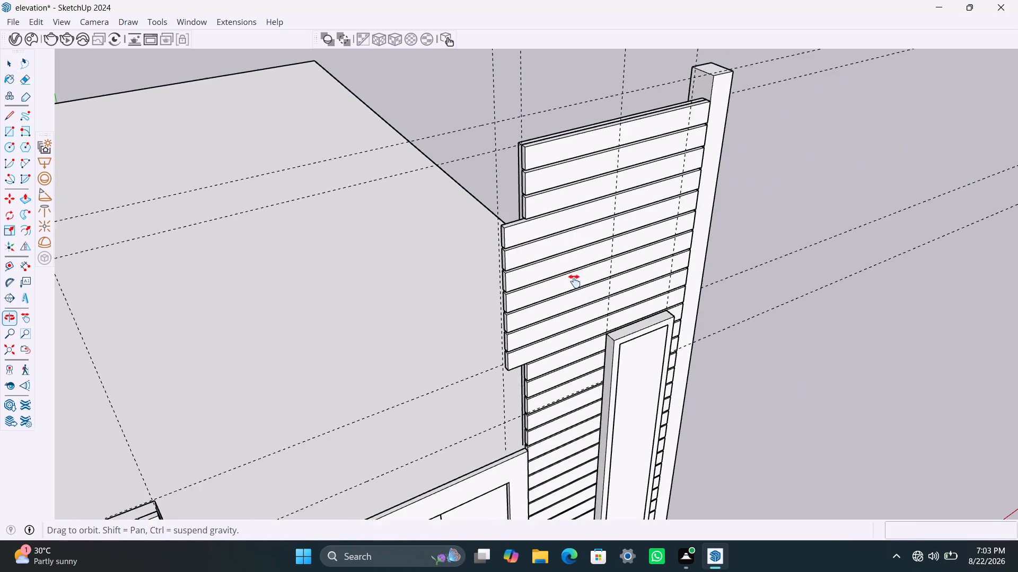
{"action": "middle_click_drag", "start_coordinate": [574, 281], "coordinate": [572, 279]}
{"action": "scroll", "coordinate": [524, 265], "scroll_direction": "up", "scroll_amount": 2}
{"action": "middle_click_drag", "start_coordinate": [522, 264], "coordinate": [597, 267]}
{"action": "scroll", "coordinate": [548, 258], "scroll_direction": "up", "scroll_amount": 6}
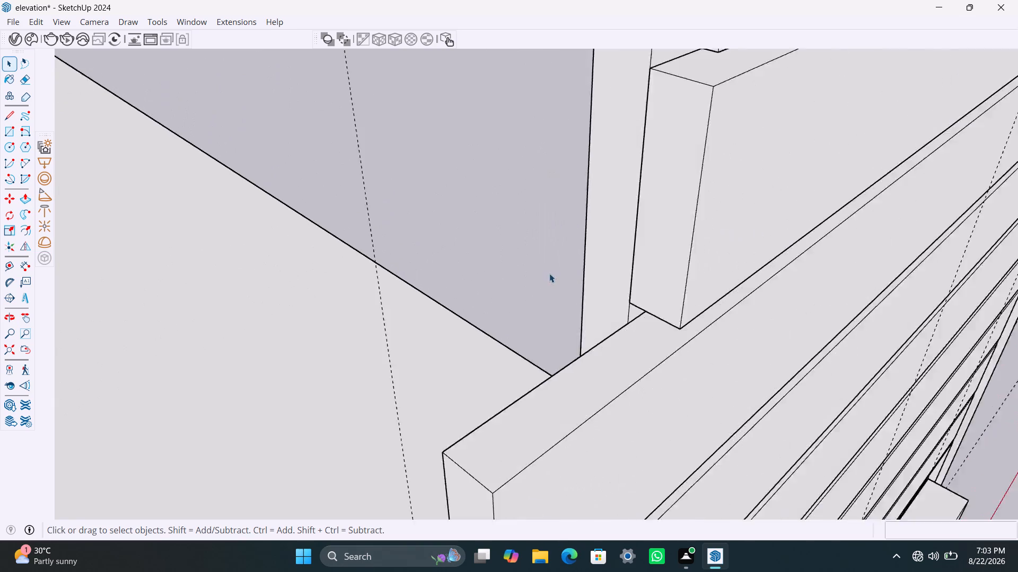
{"action": "scroll", "coordinate": [584, 310], "scroll_direction": "down", "scroll_amount": 5}
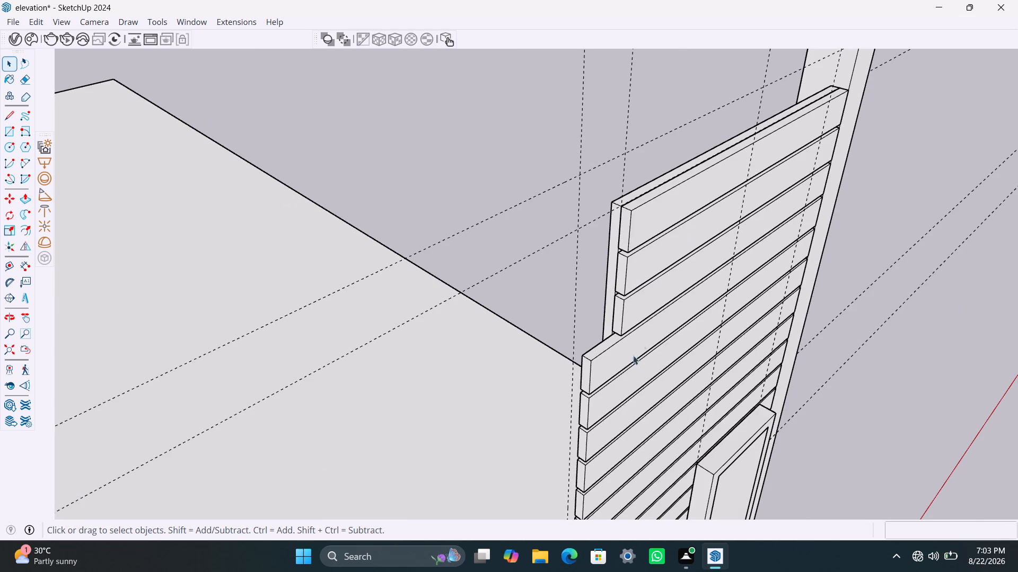
{"action": "left_click", "coordinate": [620, 309]}
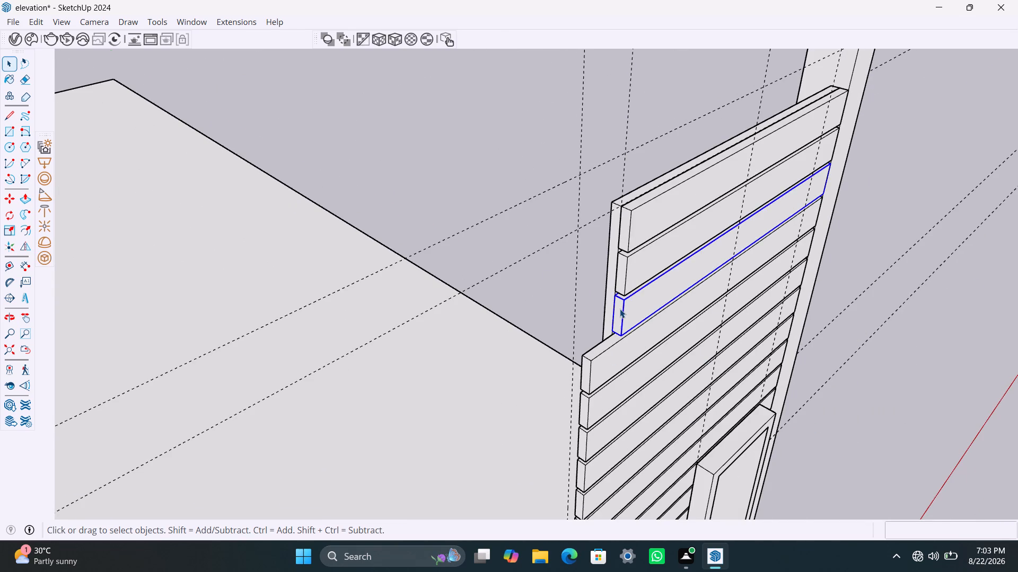
{"action": "triple_click", "coordinate": [620, 309]}
{"action": "left_click", "coordinate": [618, 312]}
{"action": "left_click", "coordinate": [617, 325]}
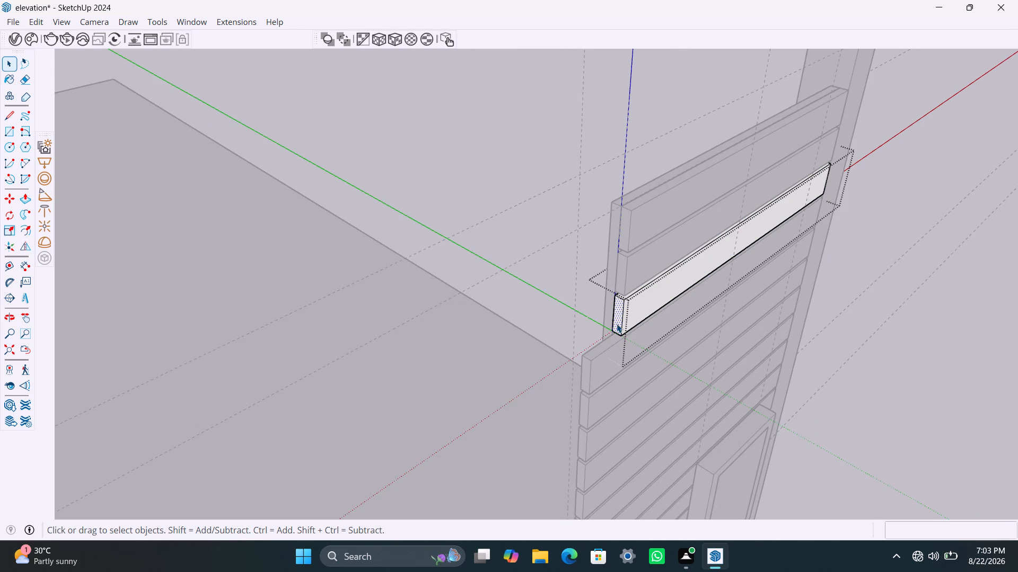
{"action": "key", "text": "p"}
{"action": "left_click", "coordinate": [617, 323]}
{"action": "left_click", "coordinate": [580, 359]}
{"action": "key", "text": "space"}
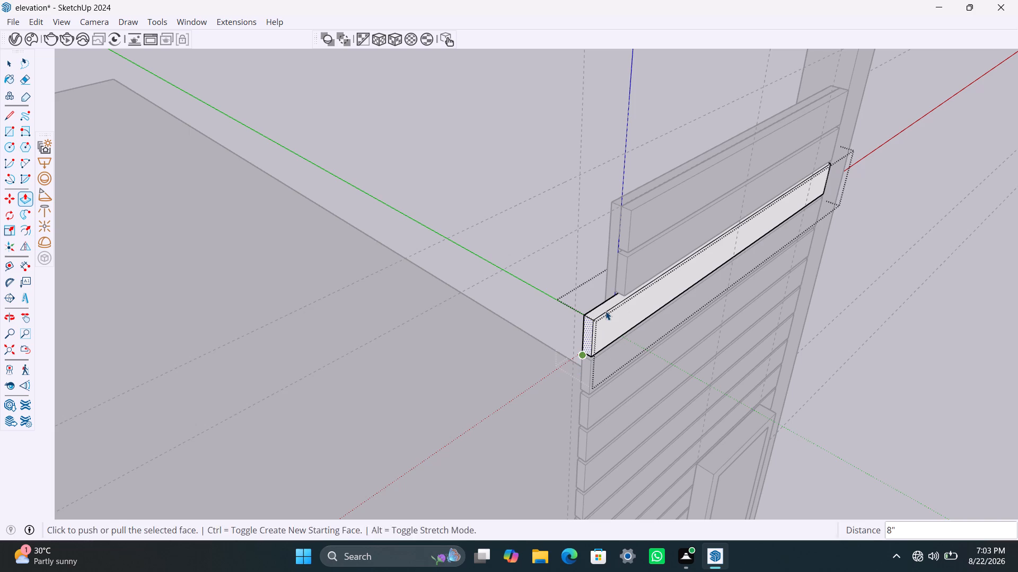
Extend the second cladding strip from the wall's top past the roof-side edge, flush with the strip below it.
{"action": "double_click", "coordinate": [622, 273]}
{"action": "left_click", "coordinate": [622, 271]}
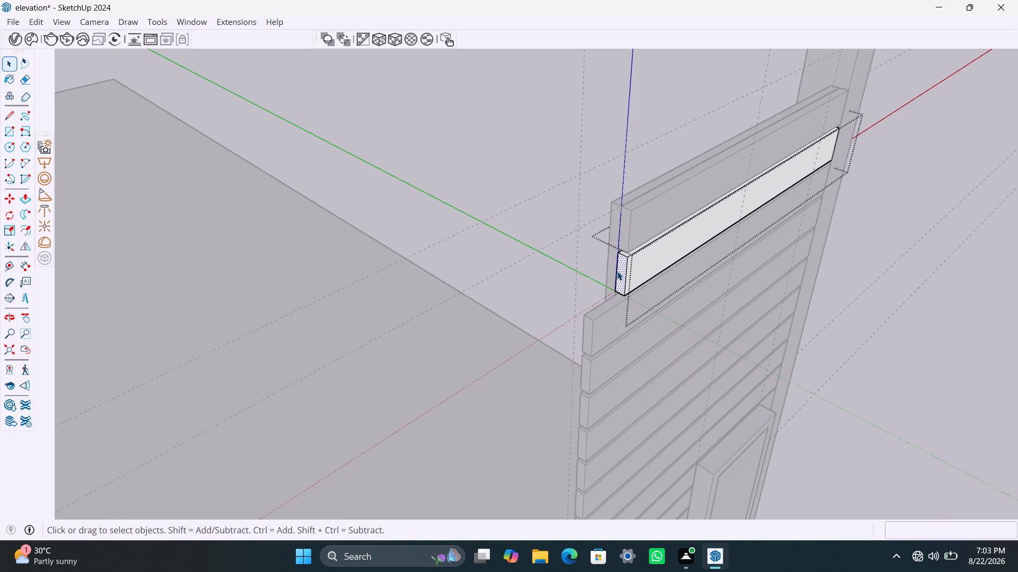
{"action": "key", "text": "p"}
{"action": "left_click", "coordinate": [617, 271]}
{"action": "left_click", "coordinate": [586, 326]}
{"action": "key", "text": "space"}
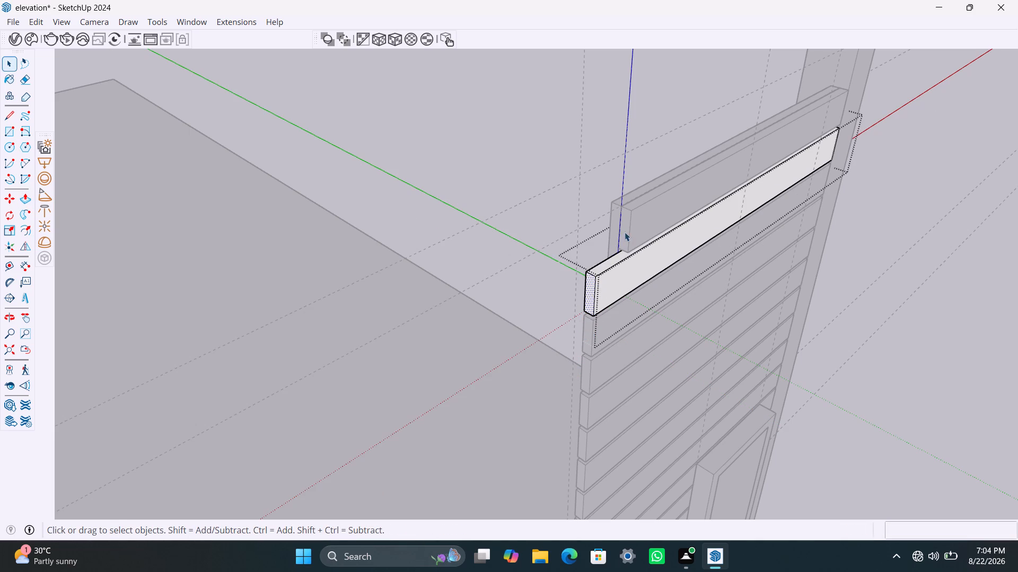
Extend the topmost cladding strip by 8", flush with the end of the extended strip below it.
{"action": "triple_click", "coordinate": [627, 230]}
{"action": "left_click", "coordinate": [627, 231]}
{"action": "left_click", "coordinate": [626, 234]}
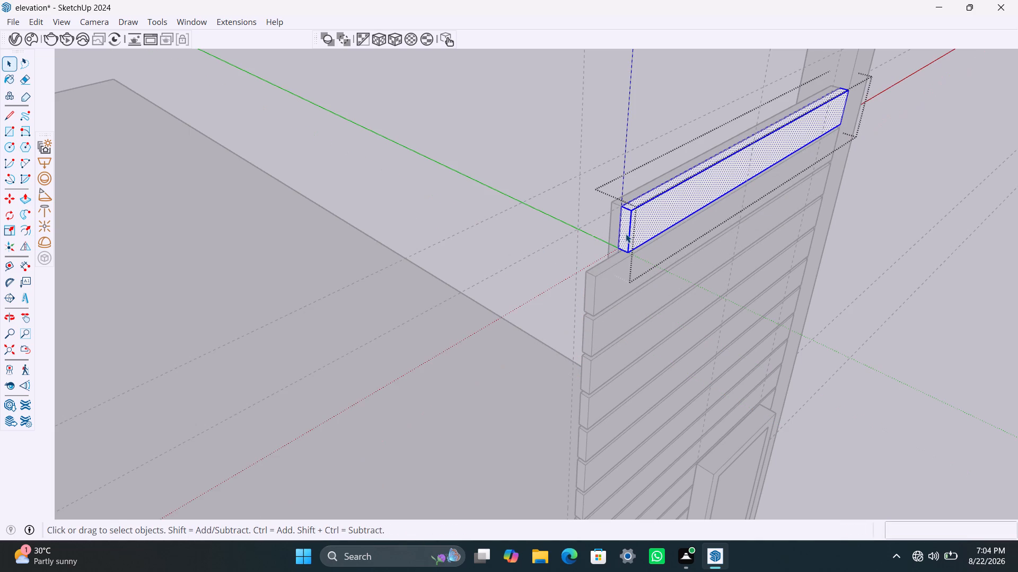
{"action": "key", "text": "p"}
{"action": "left_click", "coordinate": [626, 234]}
{"action": "left_click", "coordinate": [595, 277]}
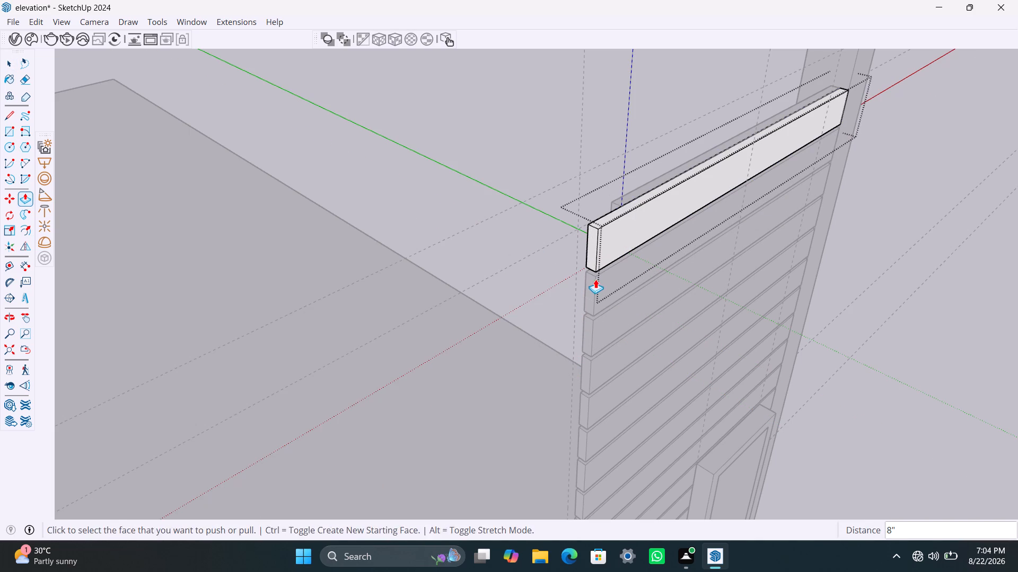
{"action": "key", "text": "space"}
{"action": "left_click", "coordinate": [858, 249]}
Extend the lowest full cladding strip above the front beam past the wall's roof-side edge, flush with the extended upper strips.
{"action": "scroll", "coordinate": [761, 311], "scroll_direction": "down", "scroll_amount": 6}
{"action": "middle_click_drag", "start_coordinate": [671, 355], "coordinate": [453, 281]}
{"action": "scroll", "coordinate": [505, 301], "scroll_direction": "down", "scroll_amount": 6}
{"action": "scroll", "coordinate": [526, 353], "scroll_direction": "down", "scroll_amount": 2}
{"action": "middle_click_drag", "start_coordinate": [526, 353], "coordinate": [558, 301], "text": "shift"}
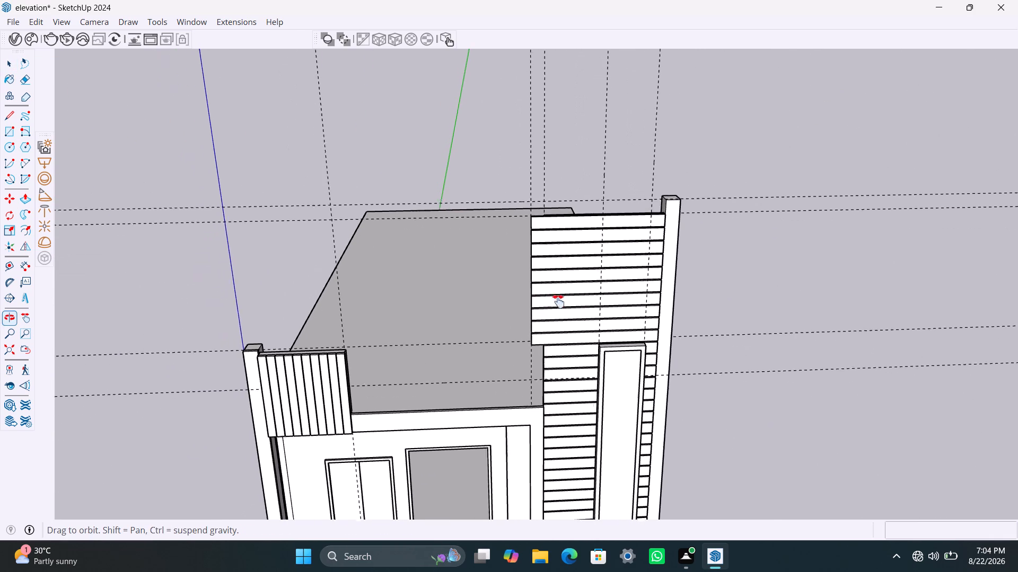
{"action": "middle_click_drag", "start_coordinate": [558, 301], "coordinate": [558, 301], "text": "shift"}
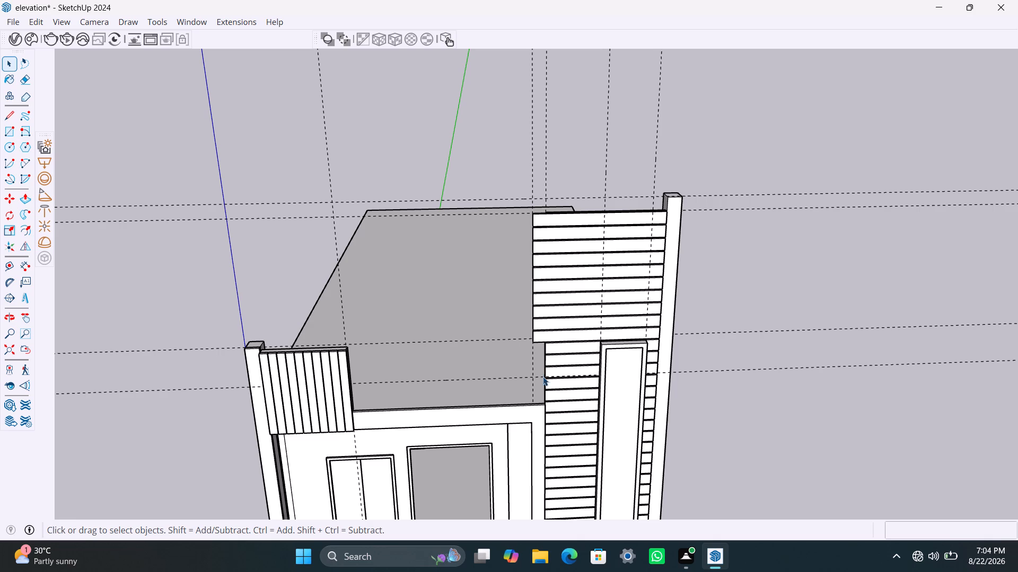
{"action": "middle_click_drag", "start_coordinate": [528, 398], "coordinate": [543, 400]}
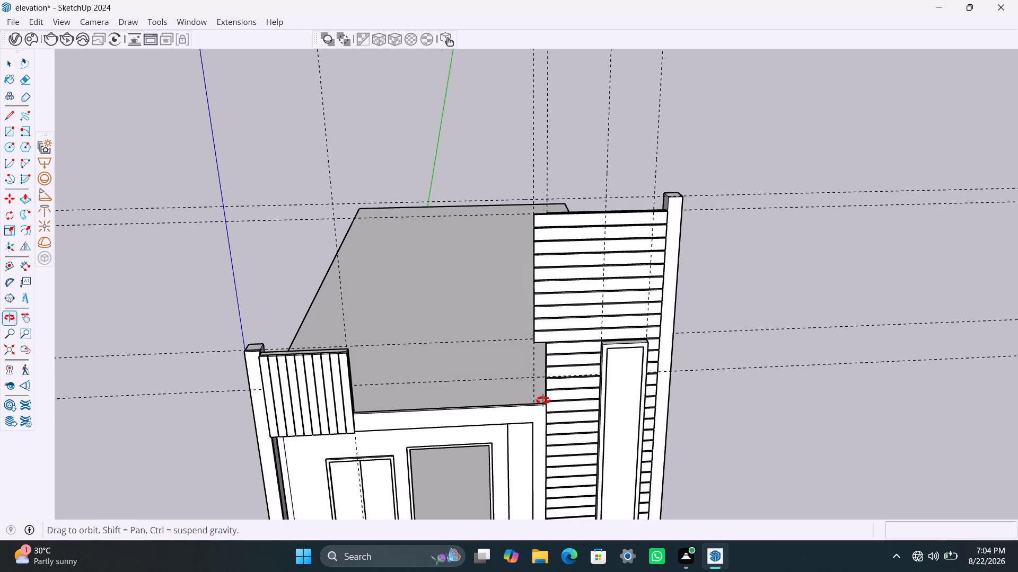
{"action": "middle_click_drag", "start_coordinate": [543, 400], "coordinate": [666, 408]}
{"action": "scroll", "coordinate": [563, 395], "scroll_direction": "up", "scroll_amount": 4}
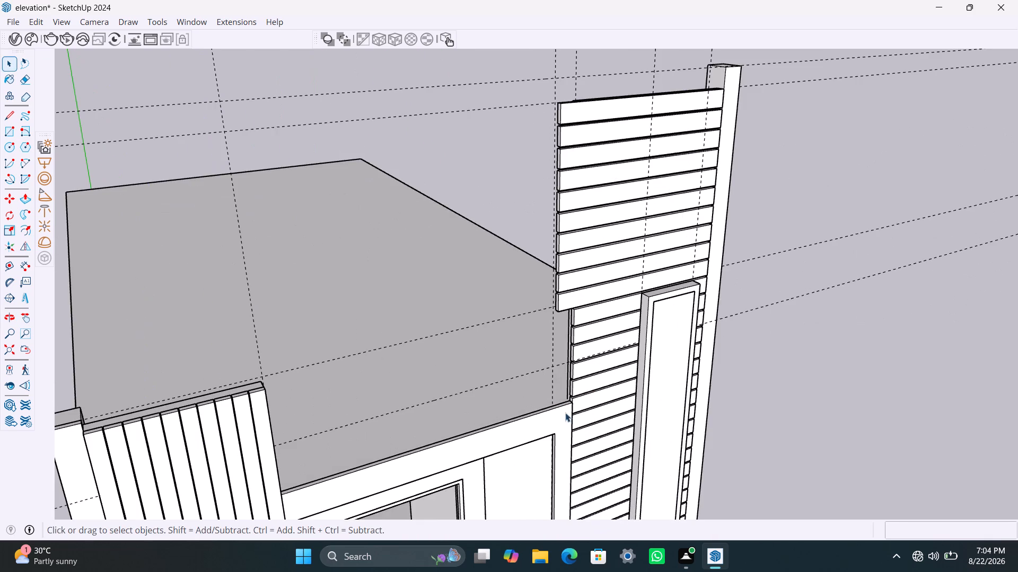
{"action": "middle_click_drag", "start_coordinate": [567, 413], "coordinate": [603, 424]}
{"action": "scroll", "coordinate": [577, 394], "scroll_direction": "up", "scroll_amount": 8}
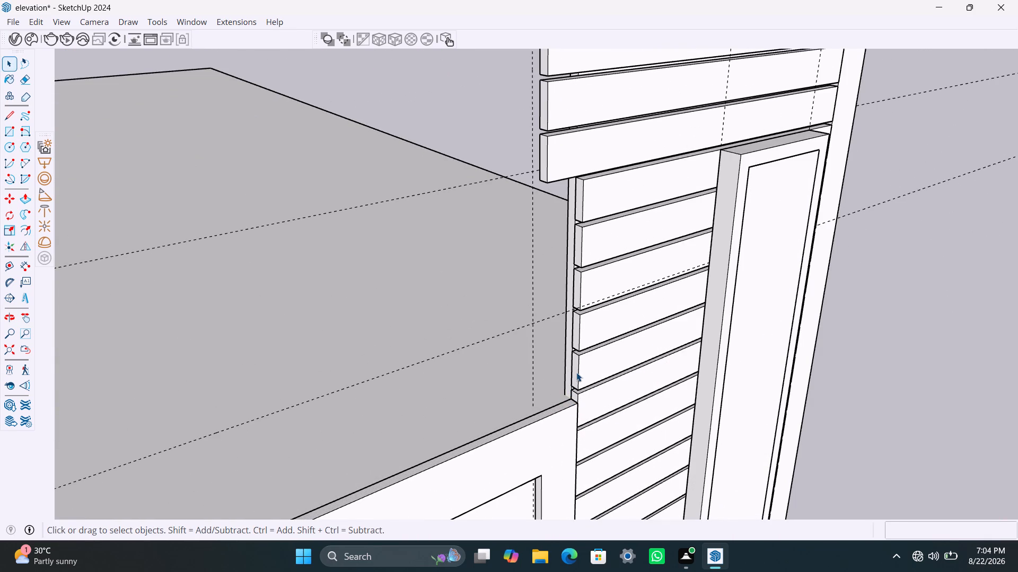
{"action": "triple_click", "coordinate": [576, 372]}
{"action": "left_click", "coordinate": [574, 373]}
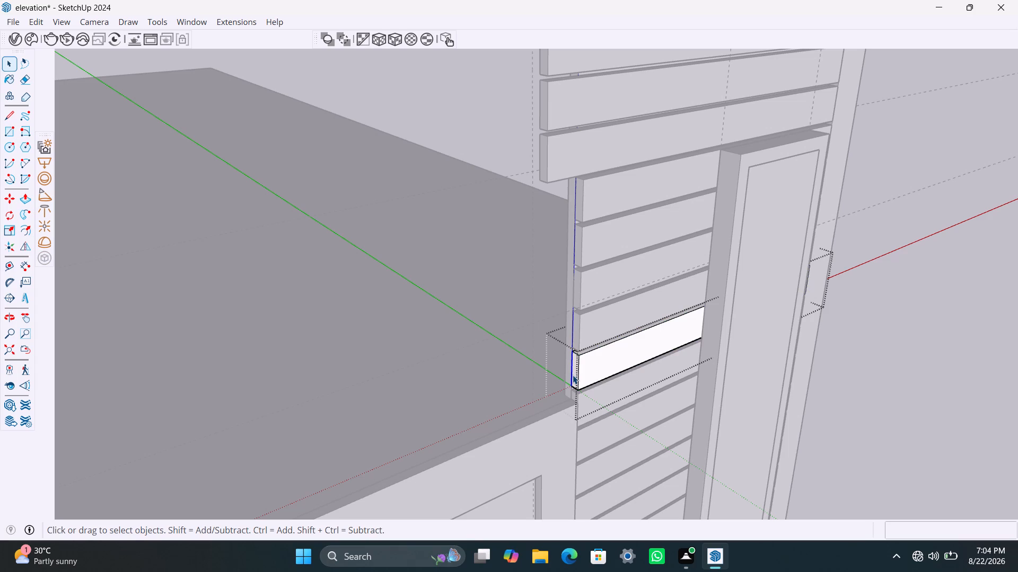
{"action": "left_click", "coordinate": [574, 373]}
{"action": "key", "text": "p"}
{"action": "left_click", "coordinate": [575, 374]}
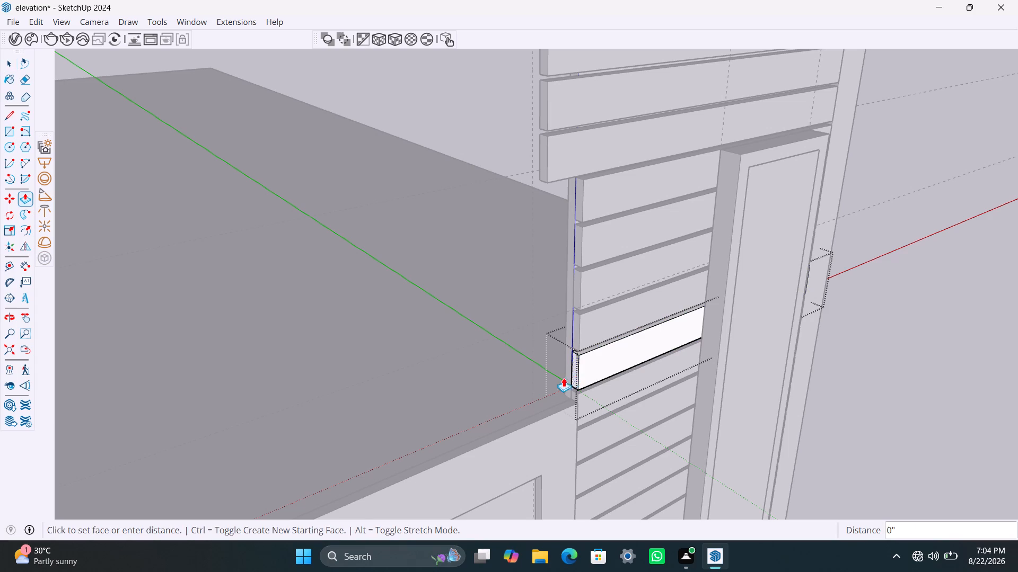
{"action": "left_click", "coordinate": [546, 178]}
{"action": "key", "text": "space"}
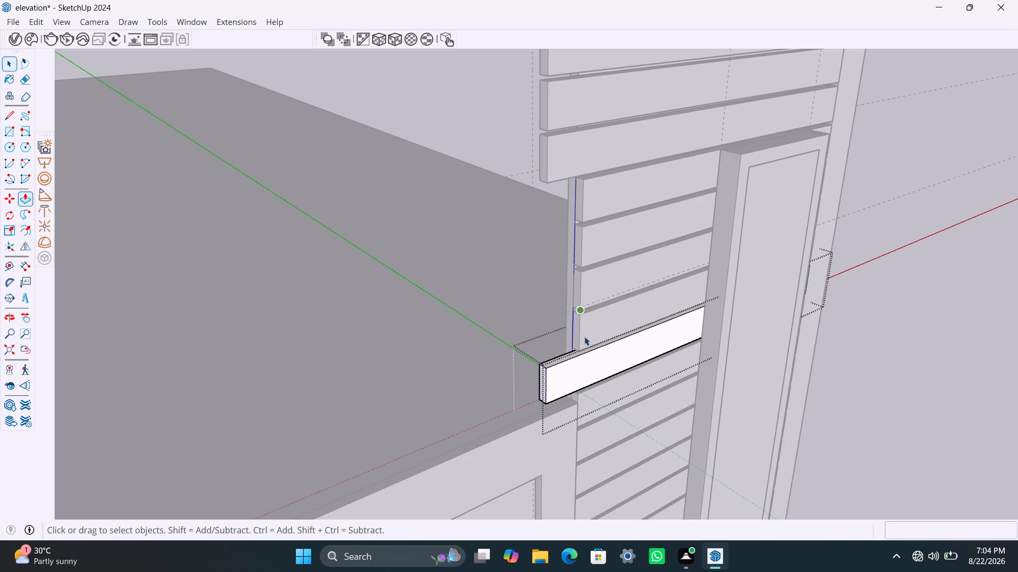
Extend the second cladding strip above the front beam by 8", flush with the extended strips above.
{"action": "double_click", "coordinate": [578, 335]}
{"action": "left_click", "coordinate": [577, 337]}
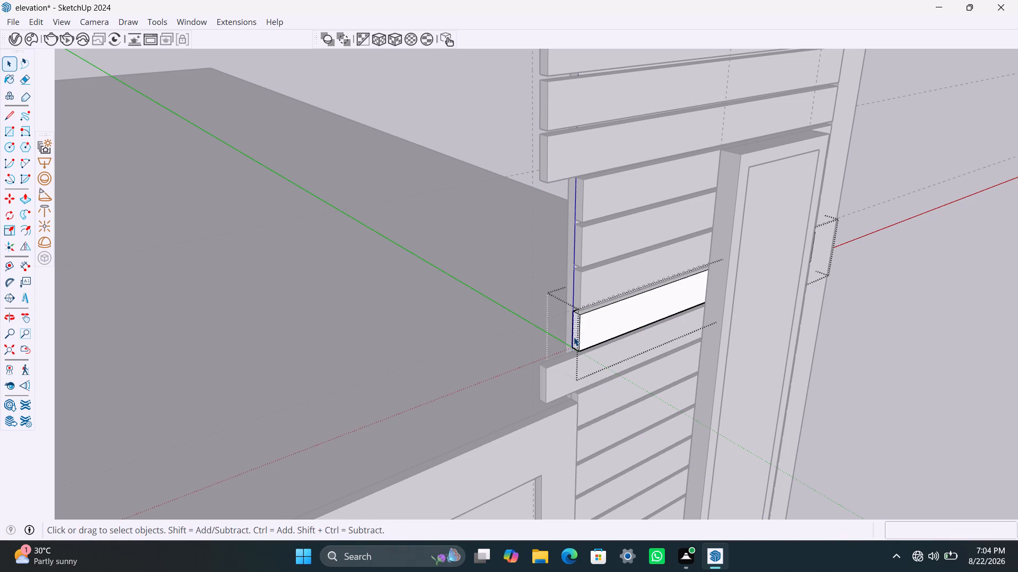
{"action": "key", "text": "p"}
{"action": "left_click", "coordinate": [574, 337]}
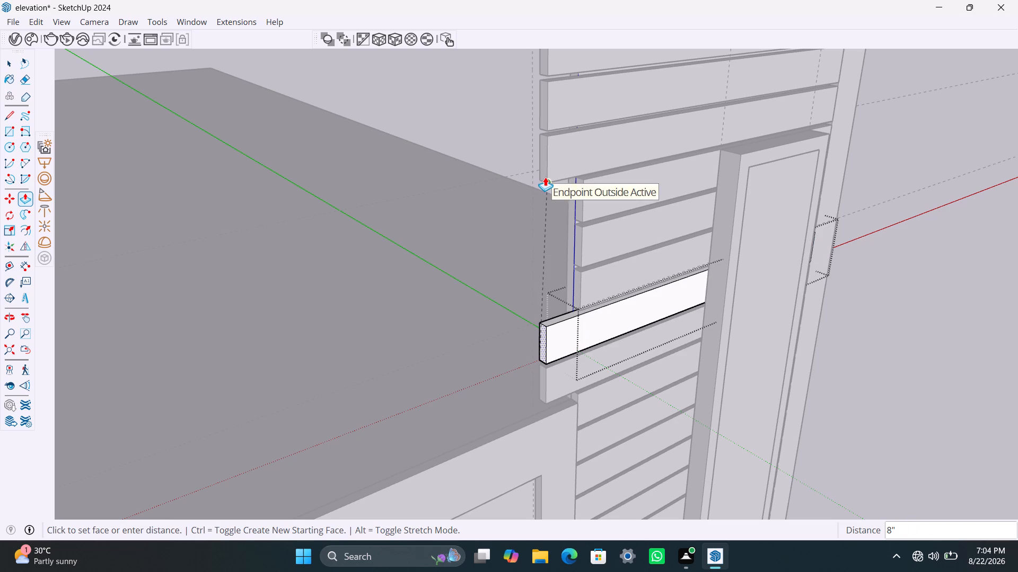
{"action": "left_click", "coordinate": [545, 177]}
{"action": "key", "text": "space"}
Extend the third cladding strip above the front beam past the wall's roof-side edge, flush with the extended upper strips.
{"action": "left_click", "coordinate": [580, 291]}
{"action": "double_click", "coordinate": [580, 291]}
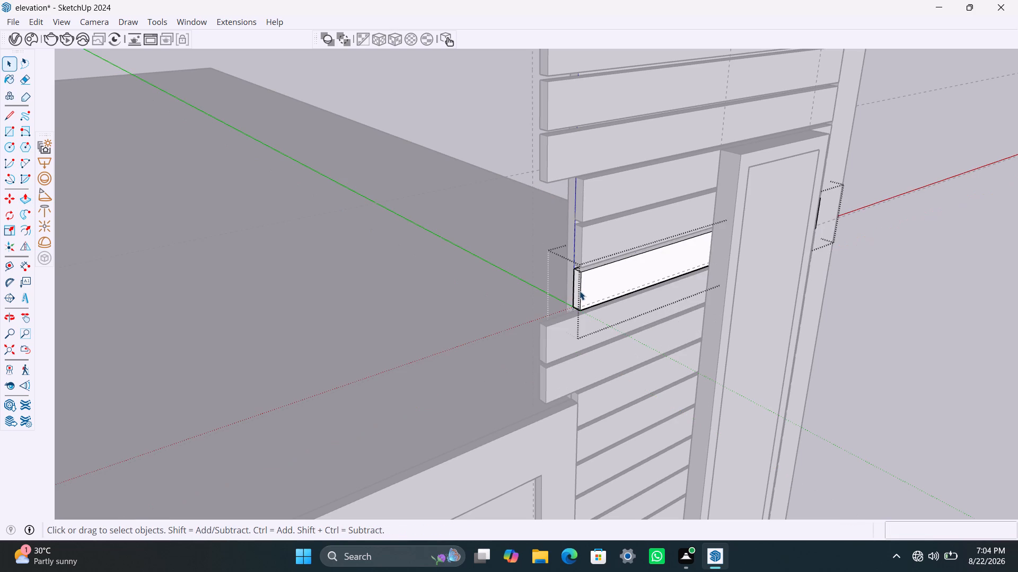
{"action": "left_click", "coordinate": [578, 292]}
{"action": "key", "text": "p"}
{"action": "left_click", "coordinate": [577, 301]}
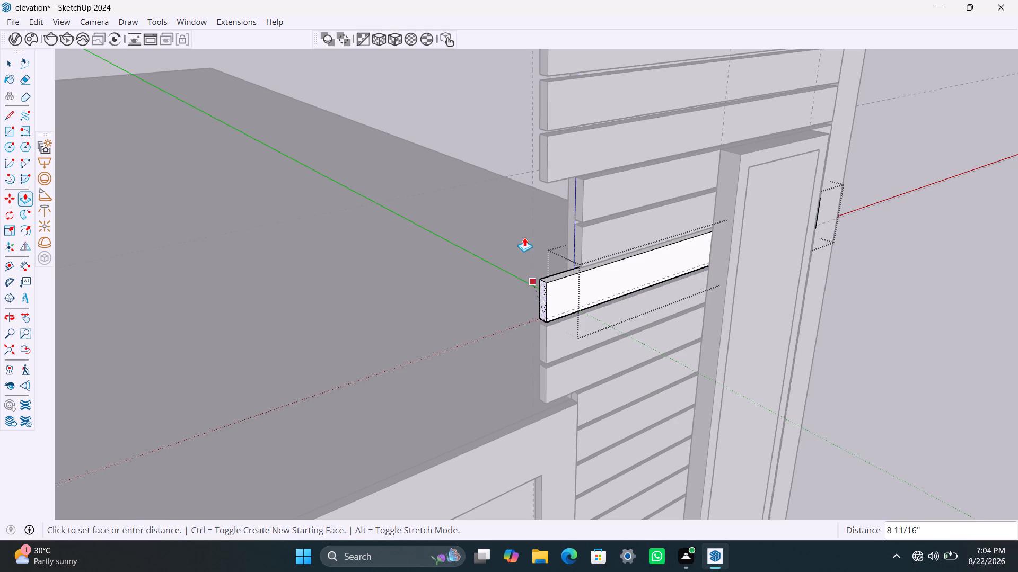
{"action": "left_click", "coordinate": [547, 175]}
{"action": "key", "text": "space"}
Extend the fourth cladding strip above the front beam past the wall's roof-side edge, flush with the extended upper strips.
{"action": "triple_click", "coordinate": [580, 251]}
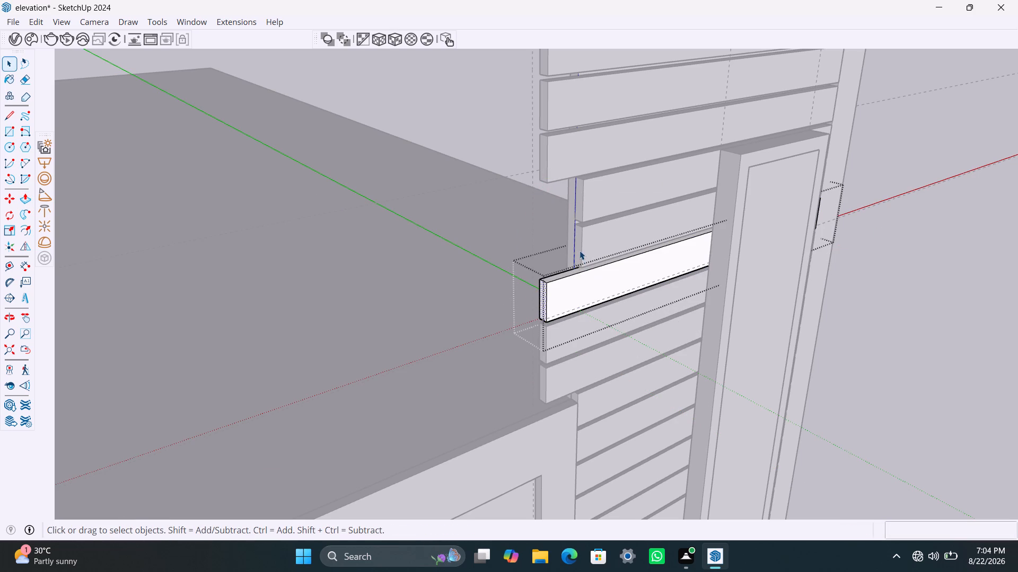
{"action": "left_click", "coordinate": [578, 250]}
{"action": "key", "text": "p"}
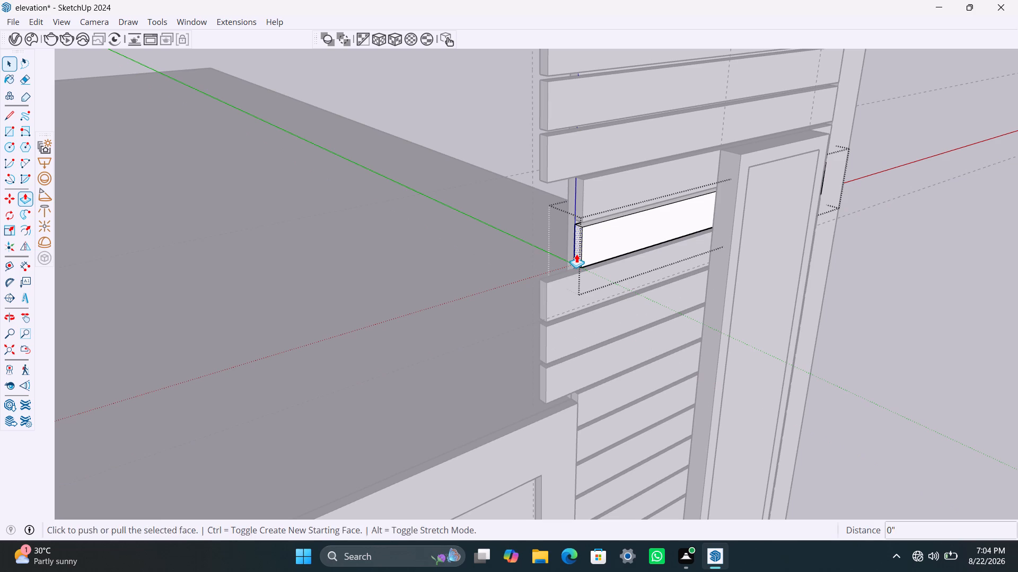
{"action": "left_click", "coordinate": [576, 254]}
{"action": "left_click", "coordinate": [542, 181]}
{"action": "key", "text": "space"}
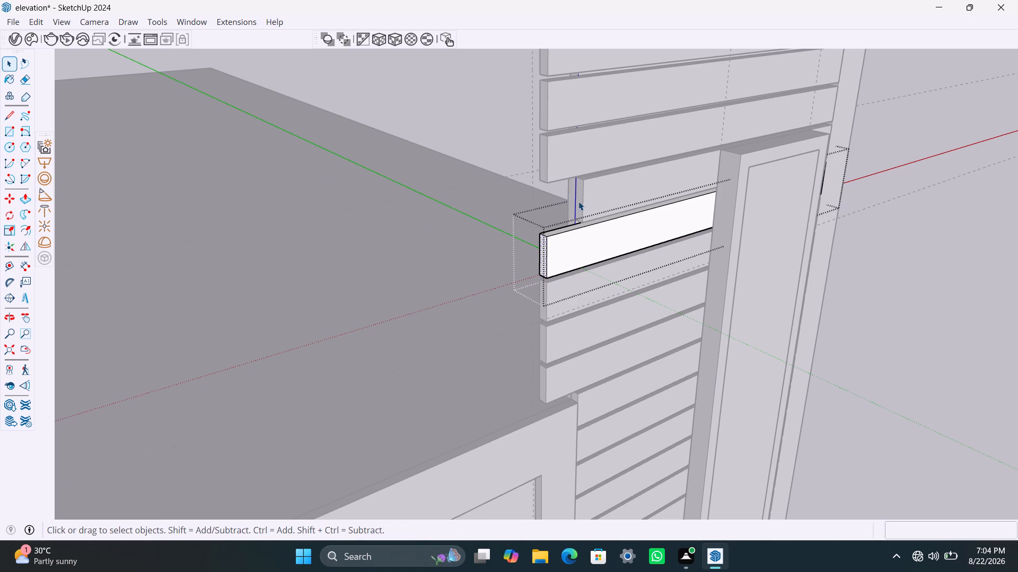
Extend the last short cladding strip, just below the upper extended ones, flush with their ends and close its group.
{"action": "triple_click", "coordinate": [580, 202]}
{"action": "left_click", "coordinate": [580, 202]}
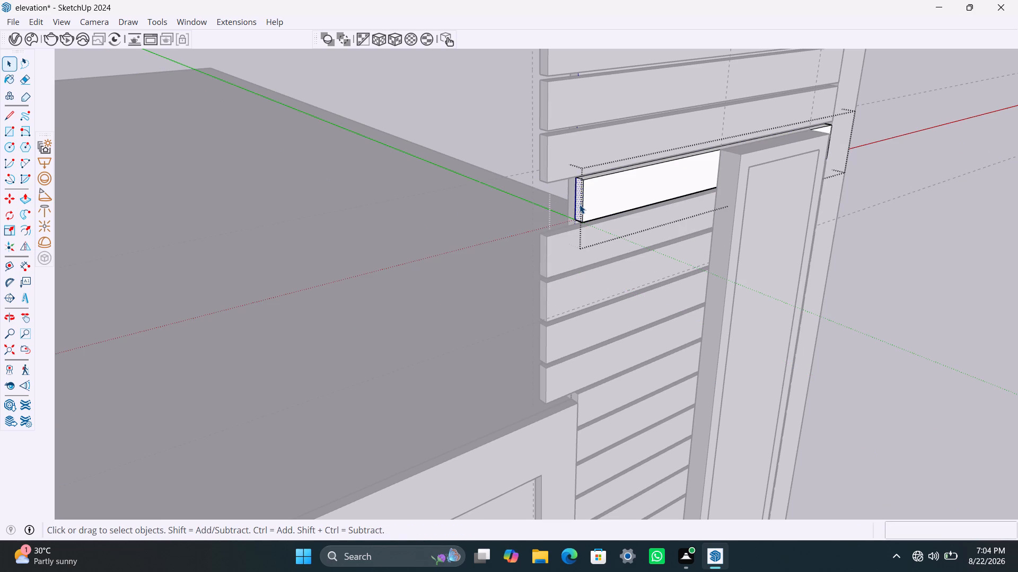
{"action": "key", "text": "p"}
{"action": "left_click", "coordinate": [580, 204]}
{"action": "left_click", "coordinate": [542, 180]}
{"action": "key", "text": "space"}
{"action": "scroll", "coordinate": [674, 354], "scroll_direction": "down", "scroll_amount": 2}
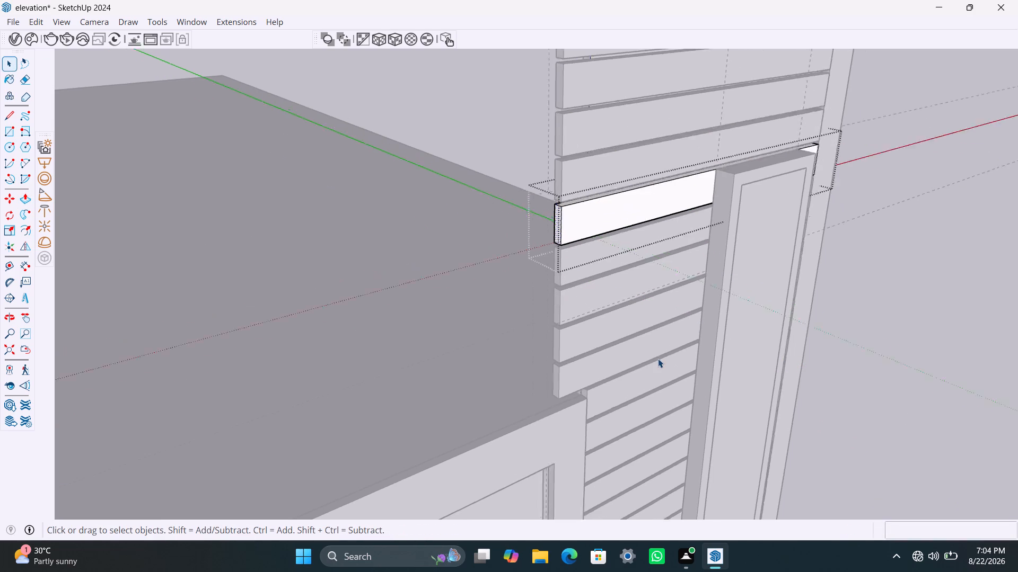
{"action": "scroll", "coordinate": [658, 359], "scroll_direction": "down", "scroll_amount": 10}
{"action": "left_click", "coordinate": [806, 238]}
Draw a rectangle about 9' 11 9/16" by 1' 6" above the front beam, between the slatted roof panel and the strip cladding.
{"action": "scroll", "coordinate": [806, 460], "scroll_direction": "down", "scroll_amount": 5}
{"action": "middle_click_drag", "start_coordinate": [731, 445], "coordinate": [610, 443]}
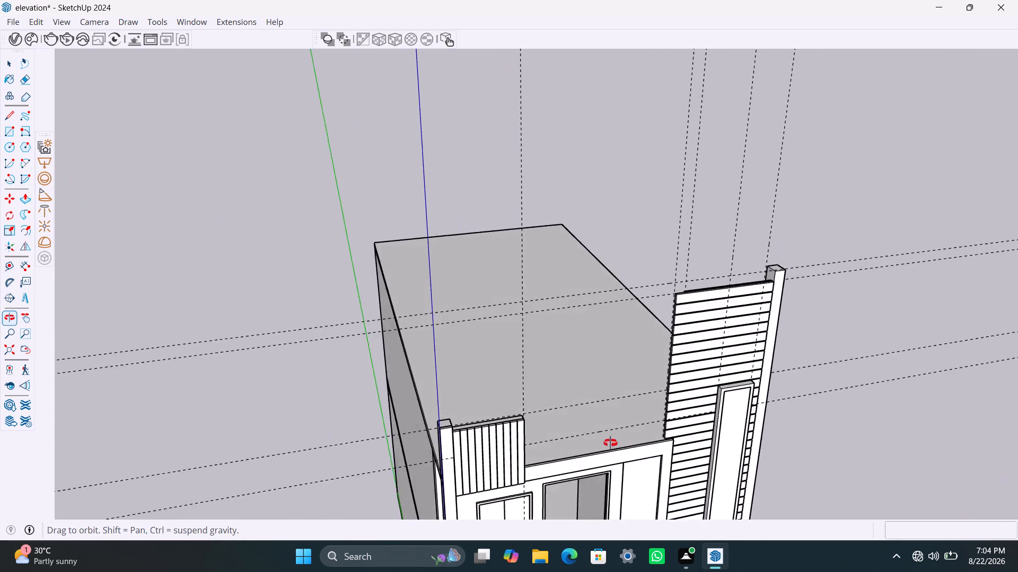
{"action": "middle_click_drag", "start_coordinate": [610, 443], "coordinate": [540, 385]}
{"action": "scroll", "coordinate": [548, 382], "scroll_direction": "down", "scroll_amount": 2}
{"action": "middle_click_drag", "start_coordinate": [559, 386], "coordinate": [551, 389]}
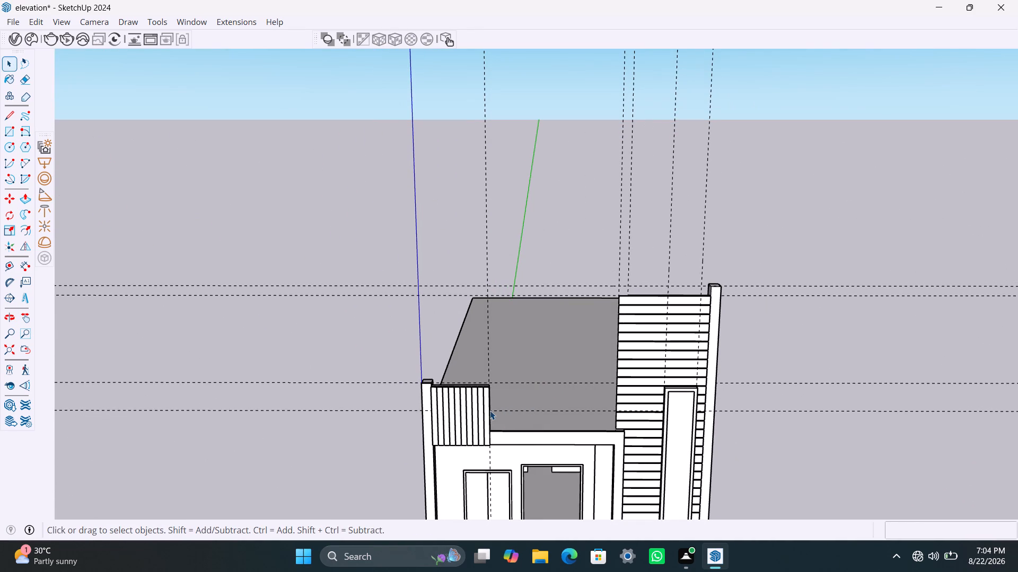
{"action": "key", "text": "r"}
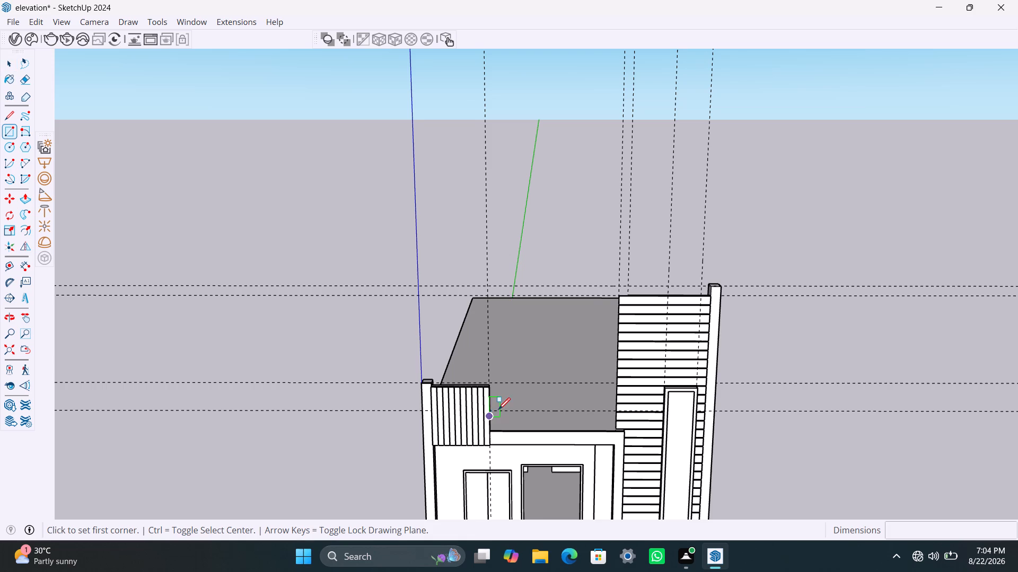
{"action": "scroll", "coordinate": [497, 410], "scroll_direction": "up", "scroll_amount": 3}
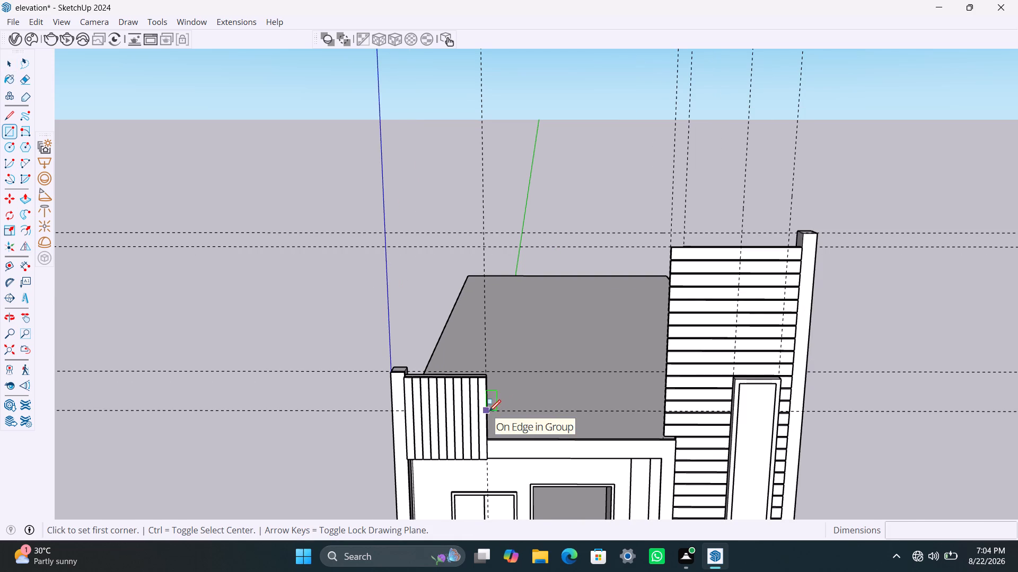
{"action": "scroll", "coordinate": [492, 413], "scroll_direction": "up", "scroll_amount": 3}
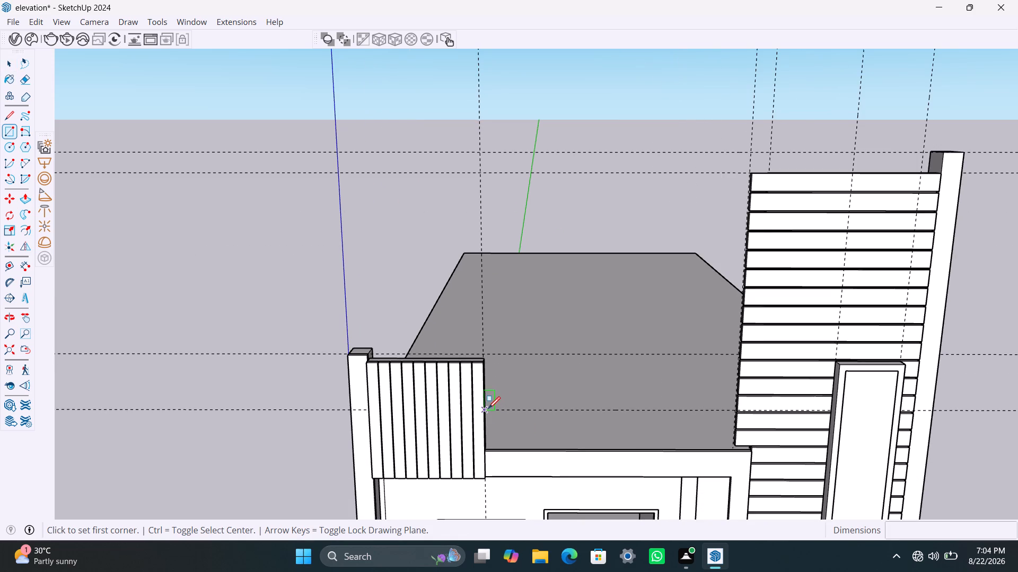
{"action": "left_click_drag", "start_coordinate": [488, 408], "coordinate": [496, 421]}
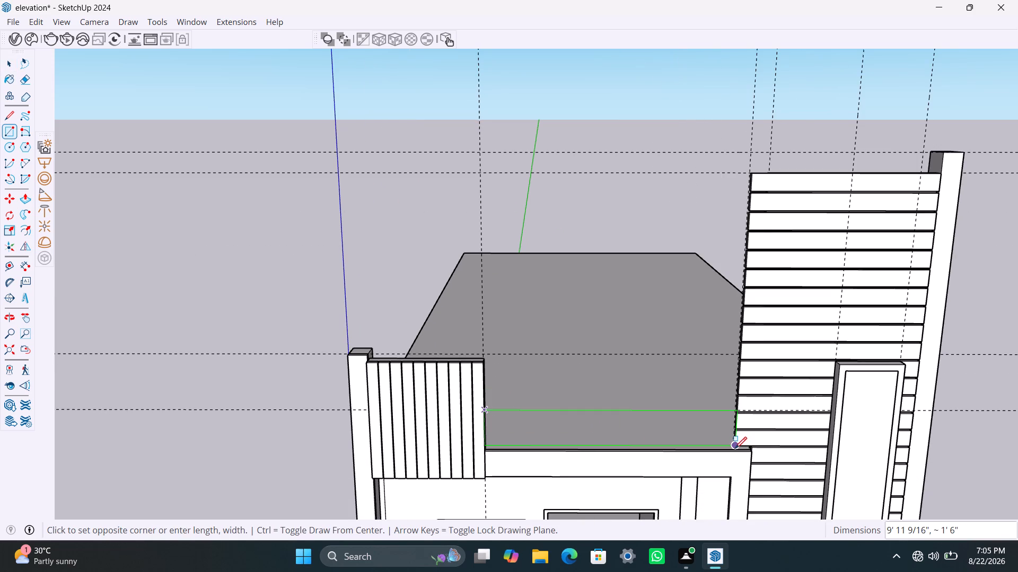
{"action": "scroll", "coordinate": [733, 451], "scroll_direction": "up", "scroll_amount": 6}
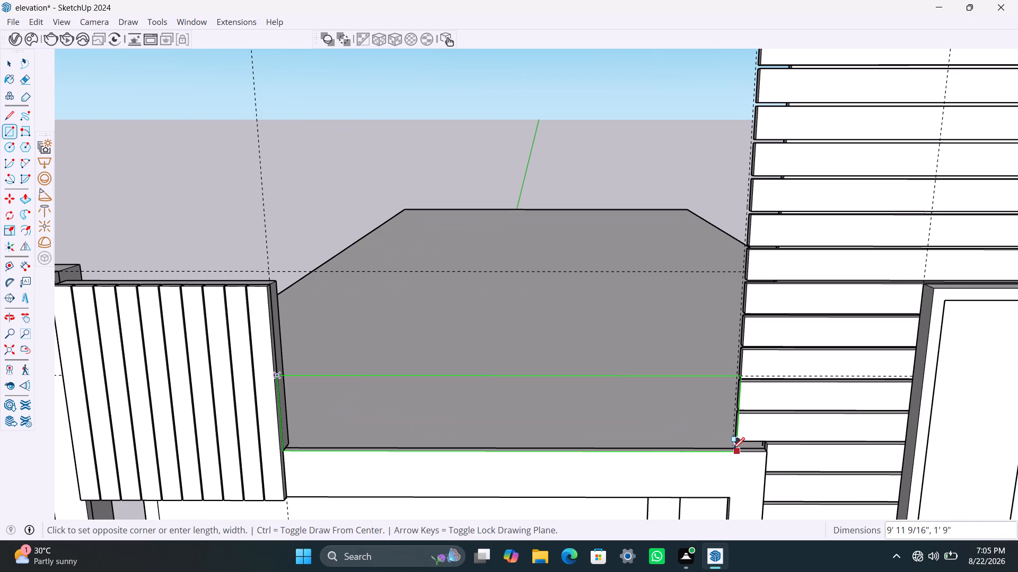
{"action": "left_click", "coordinate": [733, 447]}
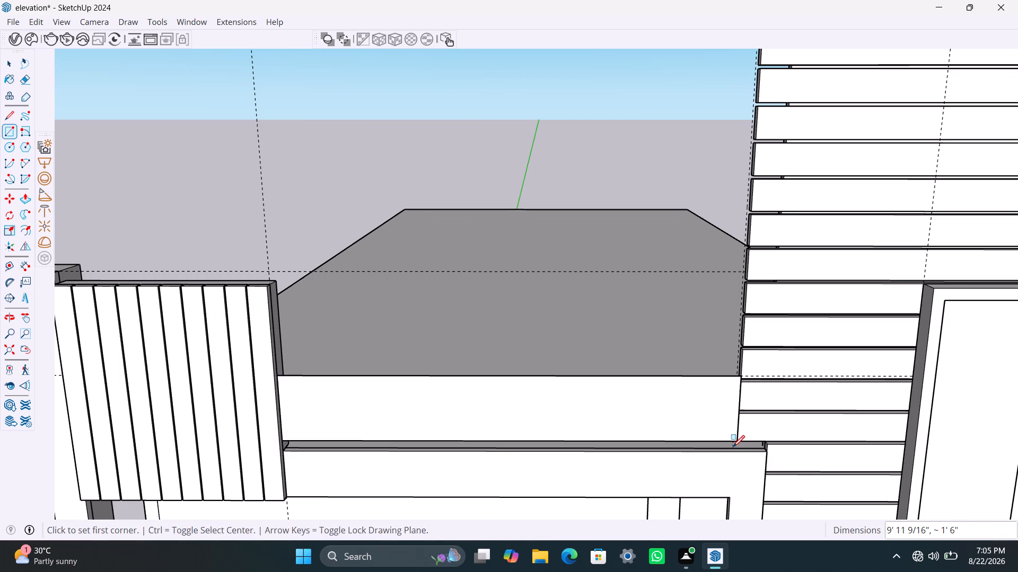
{"action": "key", "text": "space"}
Make the new rectangle above the front beam, face and edges together, into a group.
{"action": "double_click", "coordinate": [688, 428]}
{"action": "left_click", "coordinate": [687, 425]}
{"action": "double_click", "coordinate": [687, 425]}
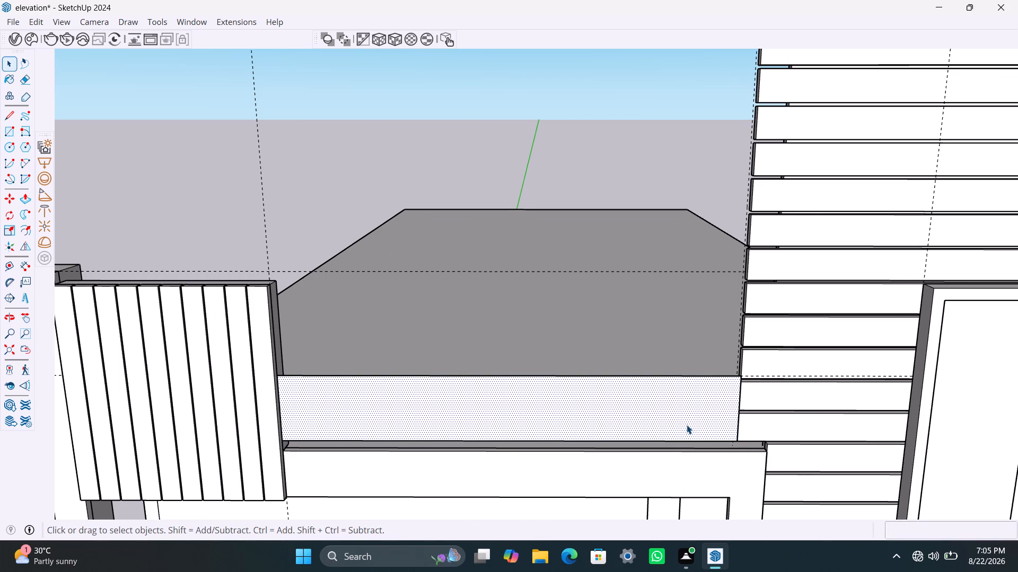
{"action": "right_click", "coordinate": [686, 424]}
{"action": "left_click", "coordinate": [776, 256]}
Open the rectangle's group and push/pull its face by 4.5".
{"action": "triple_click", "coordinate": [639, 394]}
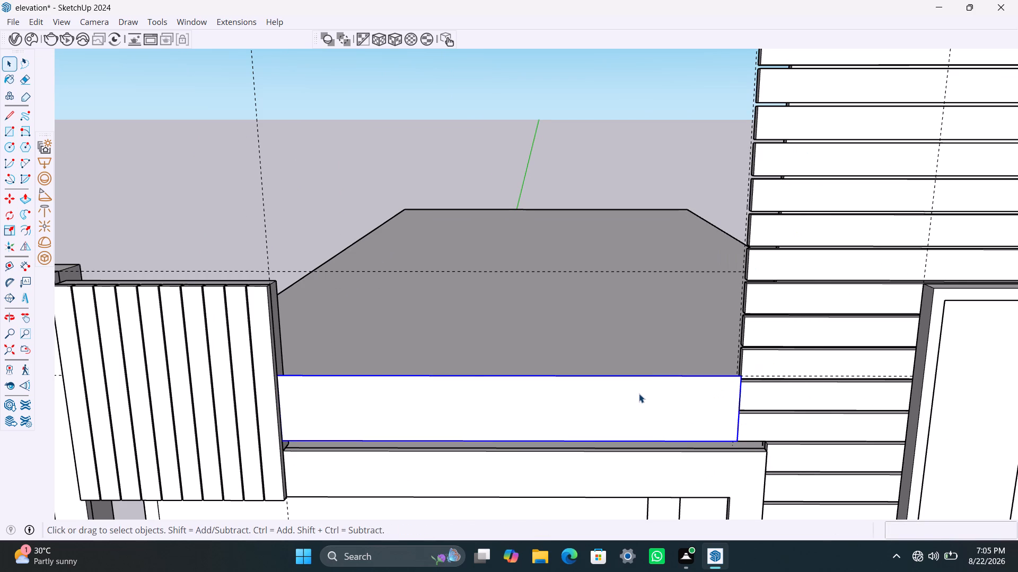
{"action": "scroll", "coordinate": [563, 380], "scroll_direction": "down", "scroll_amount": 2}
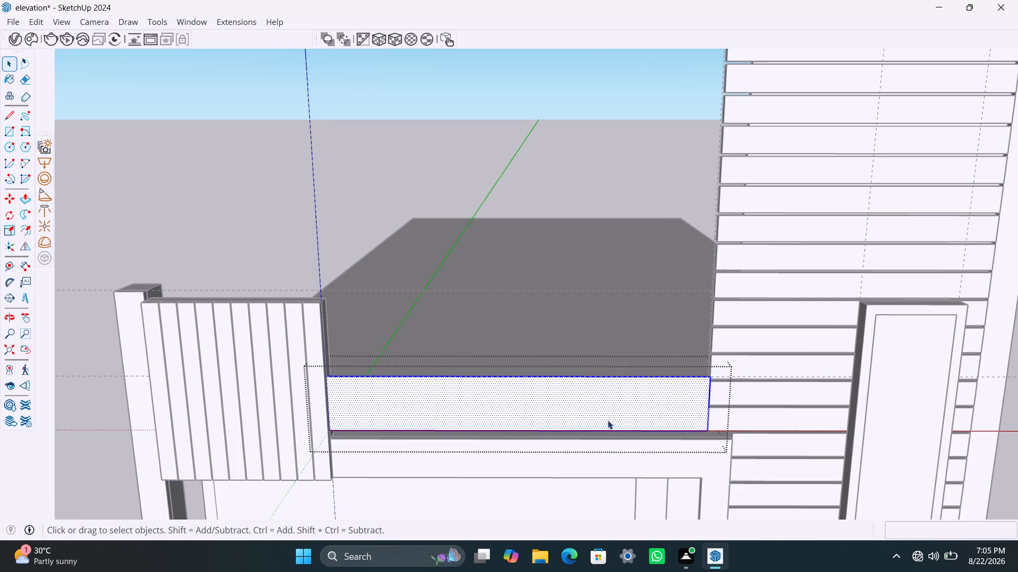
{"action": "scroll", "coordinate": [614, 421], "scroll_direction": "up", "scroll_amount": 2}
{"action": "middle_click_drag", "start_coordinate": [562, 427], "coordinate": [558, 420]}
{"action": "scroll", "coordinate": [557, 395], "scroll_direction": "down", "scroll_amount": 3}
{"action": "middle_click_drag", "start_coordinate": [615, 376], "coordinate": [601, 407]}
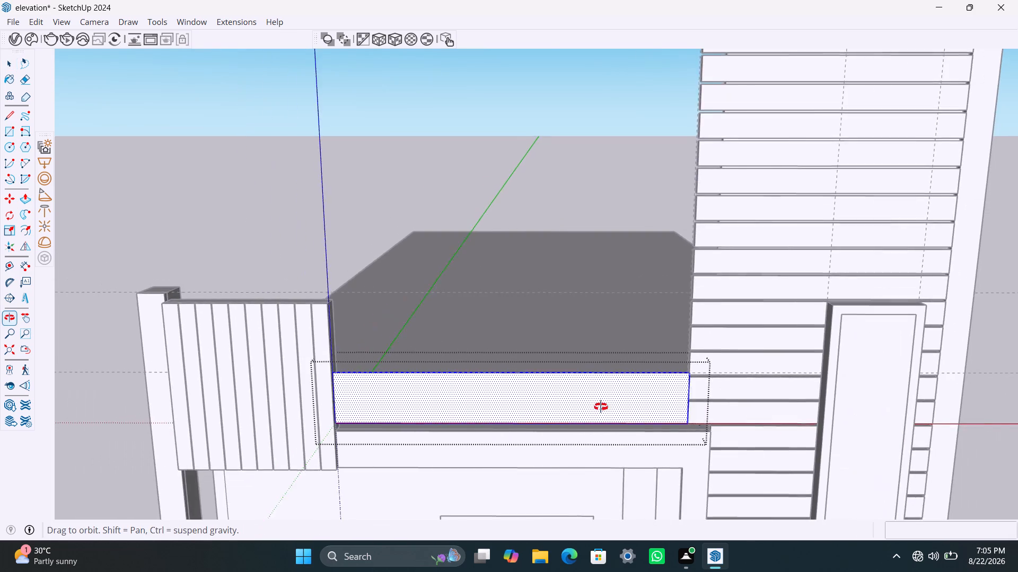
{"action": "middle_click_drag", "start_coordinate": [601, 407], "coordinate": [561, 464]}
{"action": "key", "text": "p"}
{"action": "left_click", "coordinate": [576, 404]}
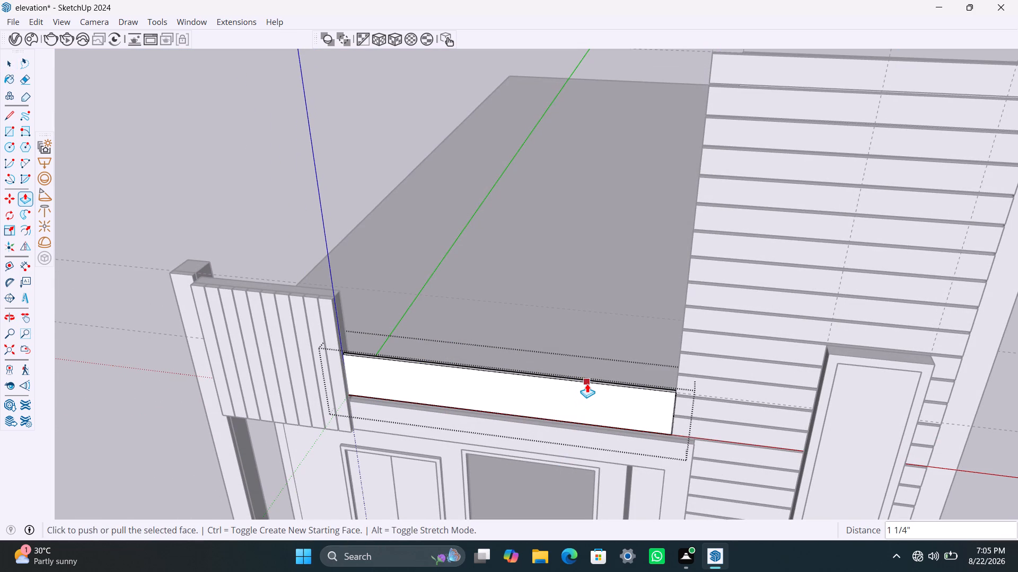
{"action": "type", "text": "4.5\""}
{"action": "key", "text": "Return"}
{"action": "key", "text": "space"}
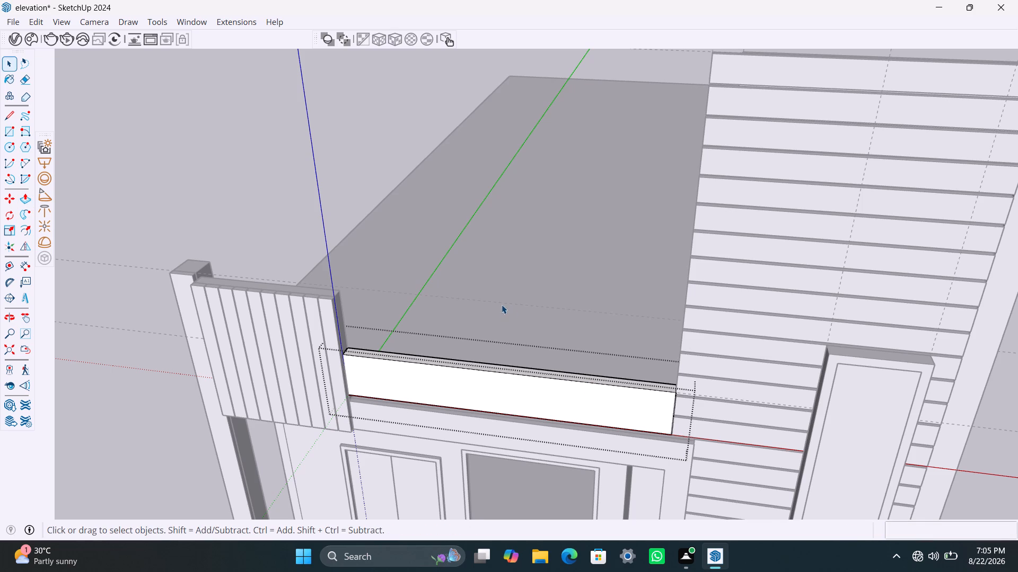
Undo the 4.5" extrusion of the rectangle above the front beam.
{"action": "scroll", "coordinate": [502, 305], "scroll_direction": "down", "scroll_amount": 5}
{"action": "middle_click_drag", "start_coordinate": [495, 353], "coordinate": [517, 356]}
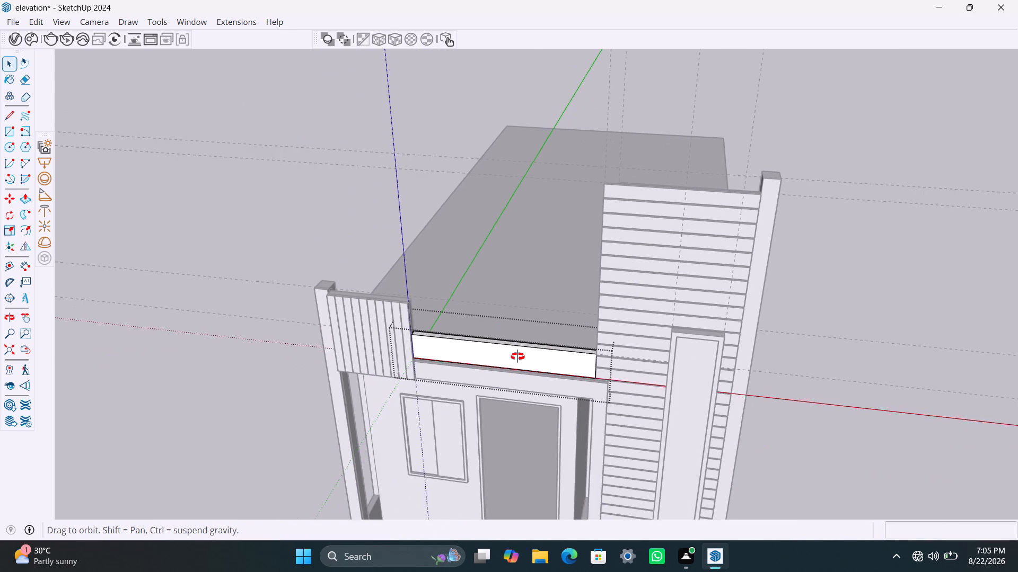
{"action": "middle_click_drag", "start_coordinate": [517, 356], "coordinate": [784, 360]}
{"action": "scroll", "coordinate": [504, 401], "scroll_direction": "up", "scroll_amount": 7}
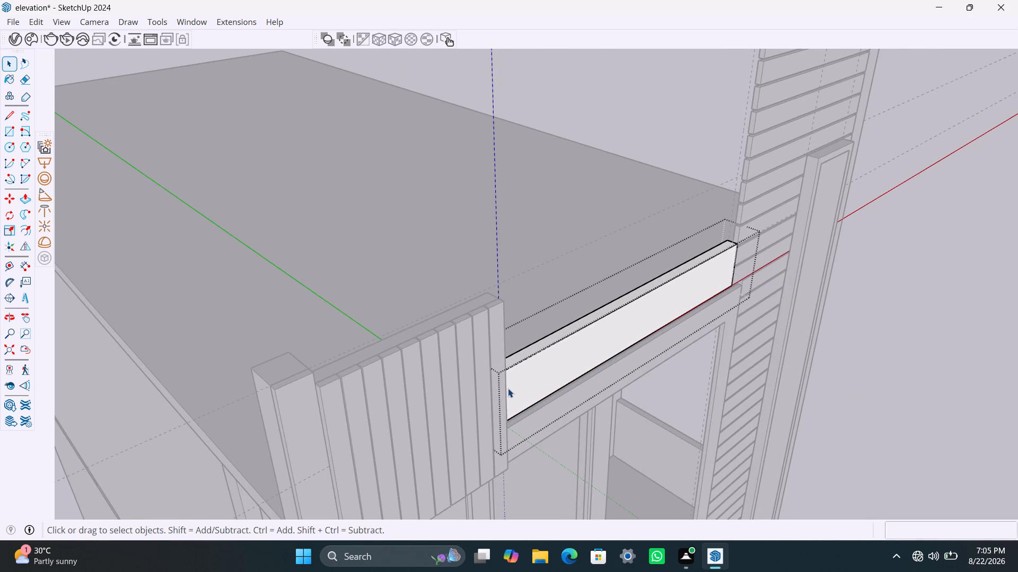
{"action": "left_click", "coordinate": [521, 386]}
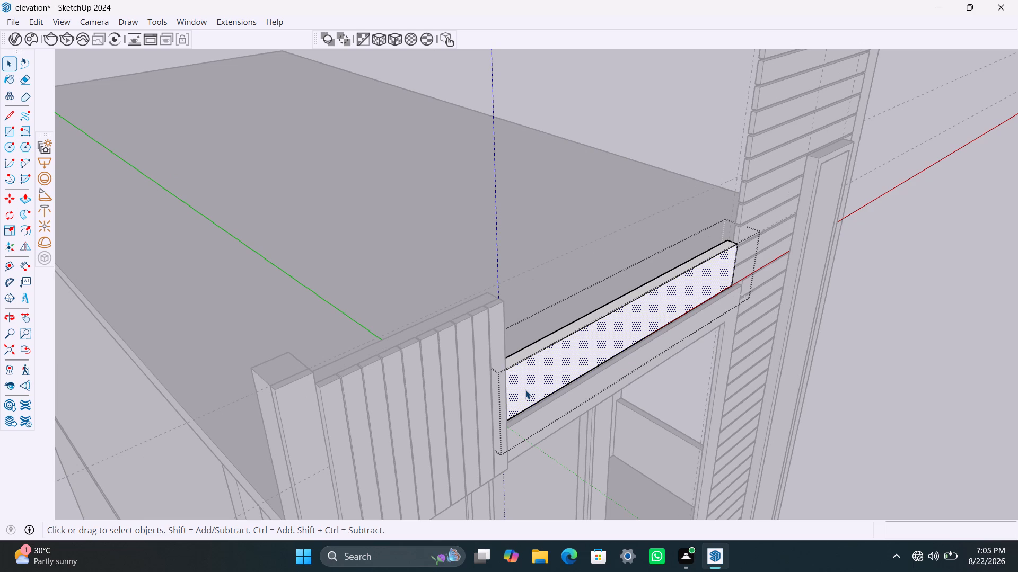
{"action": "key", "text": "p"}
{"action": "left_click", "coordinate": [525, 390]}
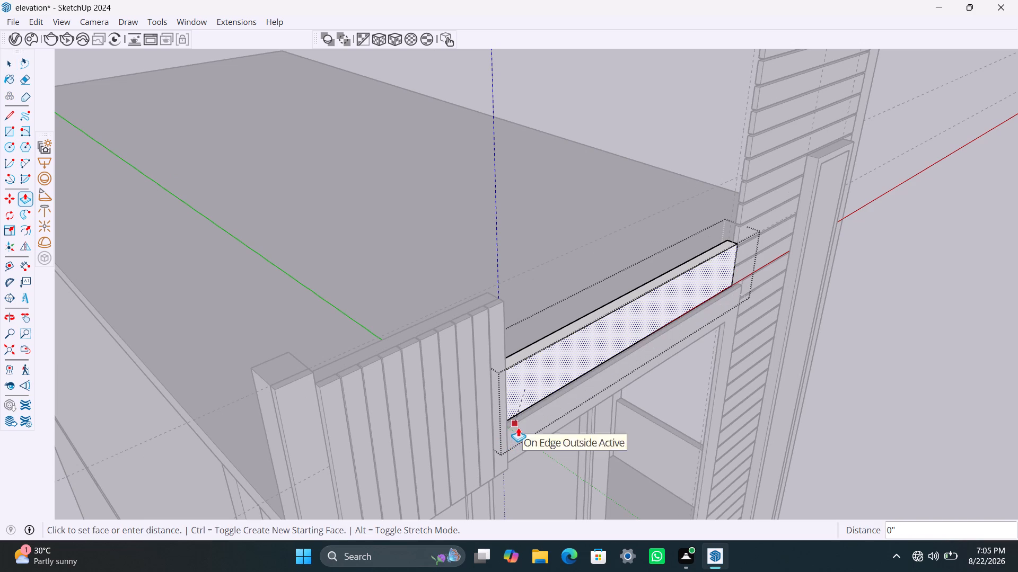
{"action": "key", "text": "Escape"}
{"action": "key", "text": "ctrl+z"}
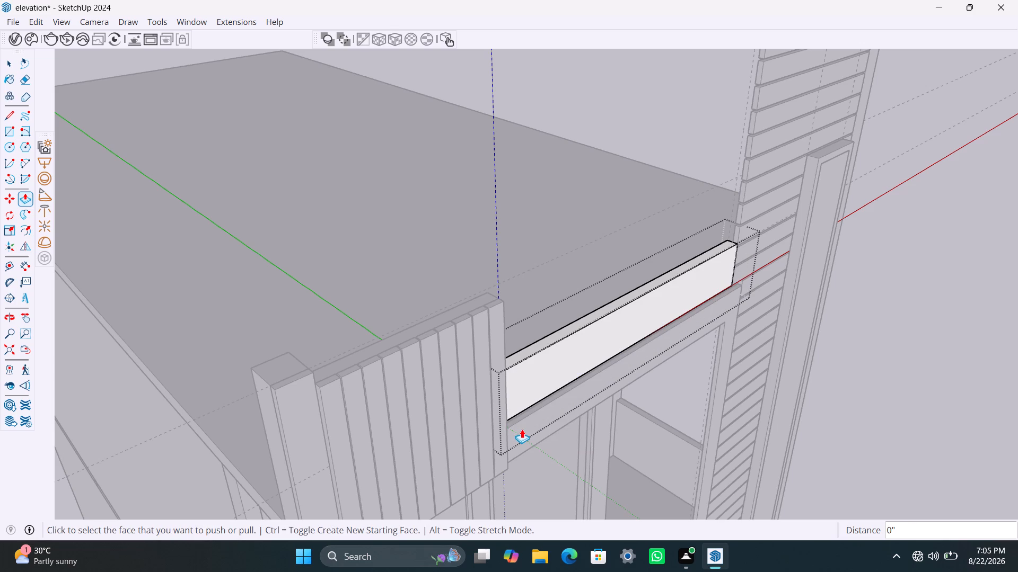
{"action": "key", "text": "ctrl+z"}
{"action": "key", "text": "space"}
Open the rectangle's group again and pull its face outward by 3", toward the front of the house.
{"action": "left_click", "coordinate": [543, 378]}
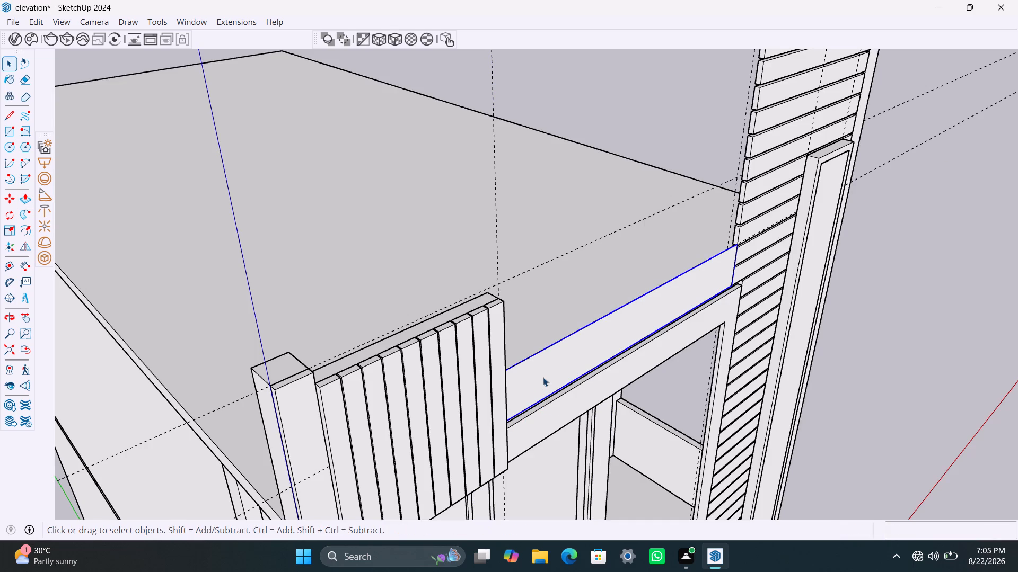
{"action": "right_click", "coordinate": [543, 377]}
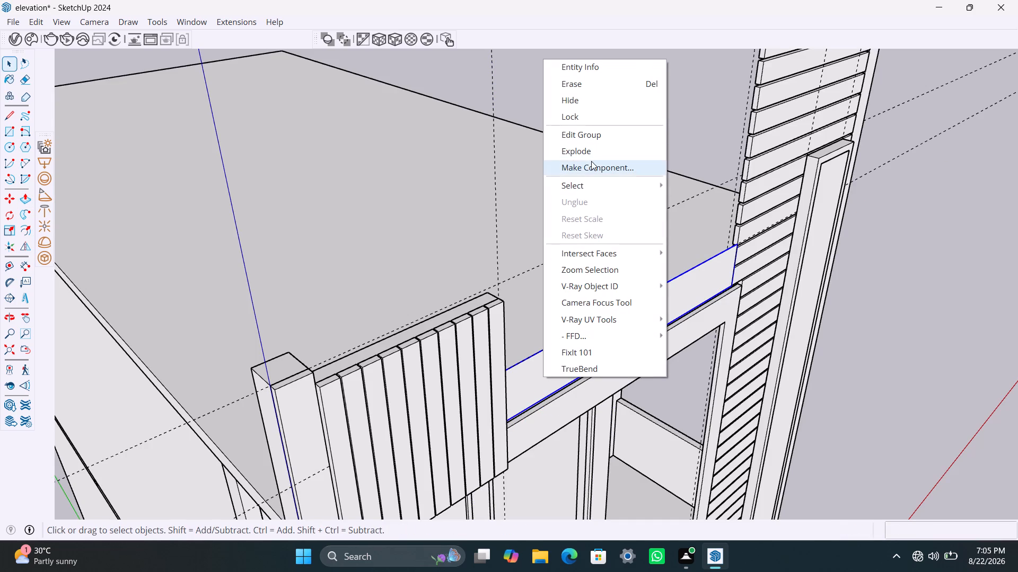
{"action": "double_click", "coordinate": [520, 389]}
{"action": "triple_click", "coordinate": [533, 383]}
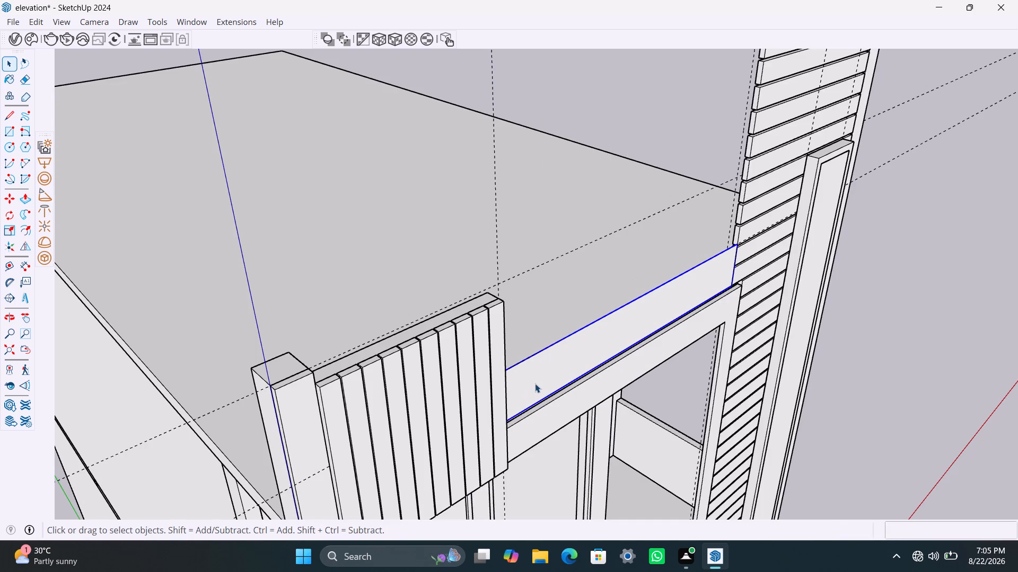
{"action": "double_click", "coordinate": [536, 383]}
{"action": "key", "text": "p"}
{"action": "left_click", "coordinate": [539, 379]}
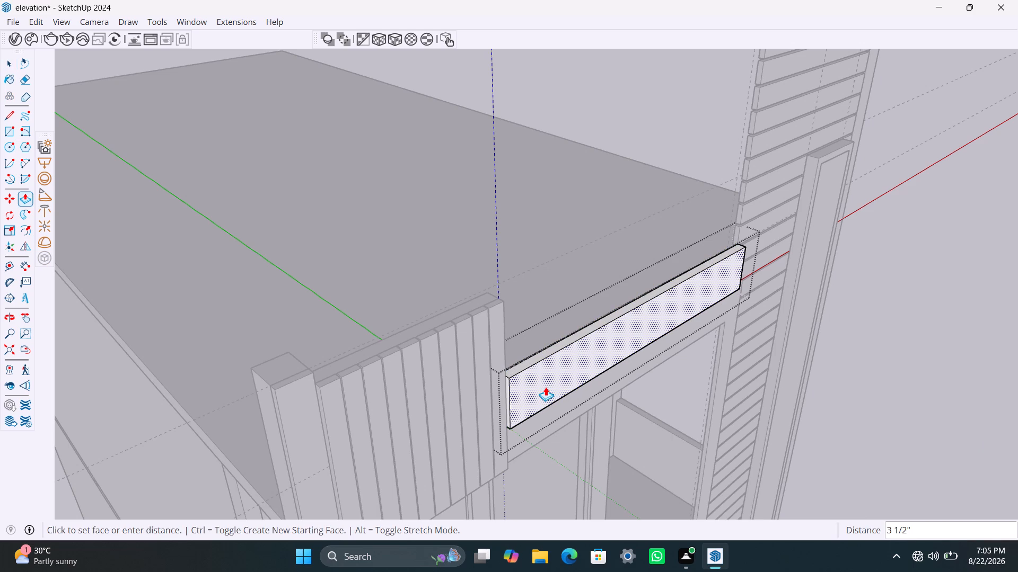
{"action": "type", "text": "3\""}
{"action": "key", "text": "Return"}
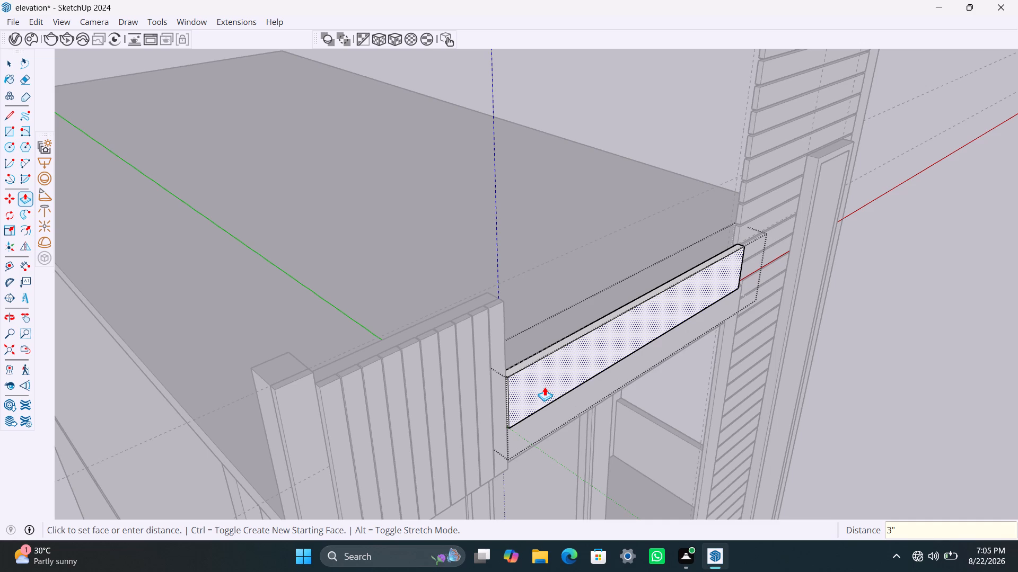
Pull the front face of the new panel outward by a further 1".
{"action": "left_click", "coordinate": [544, 387]}
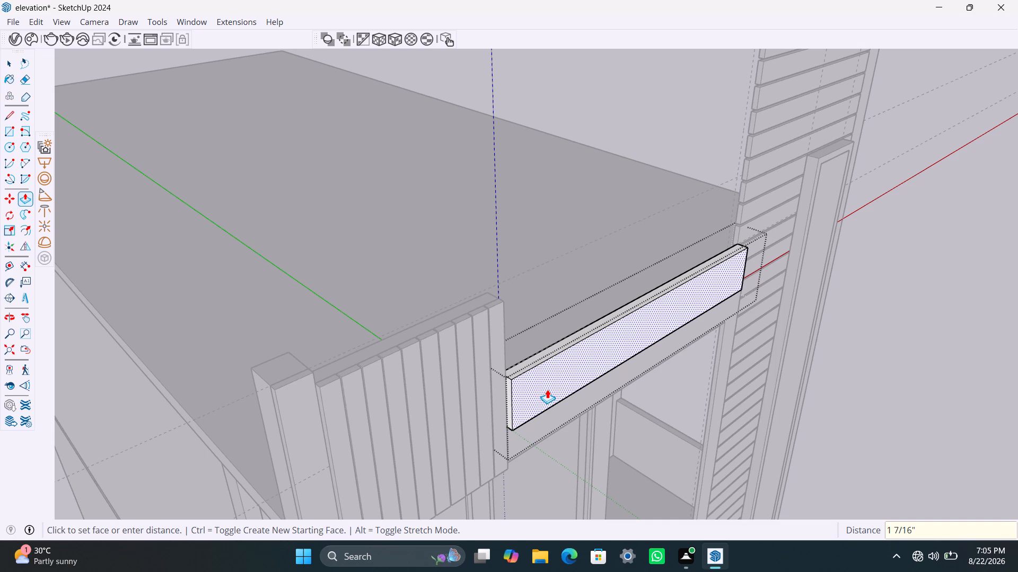
{"action": "type", "text": "1\""}
{"action": "key", "text": "Return"}
{"action": "key", "text": "space"}
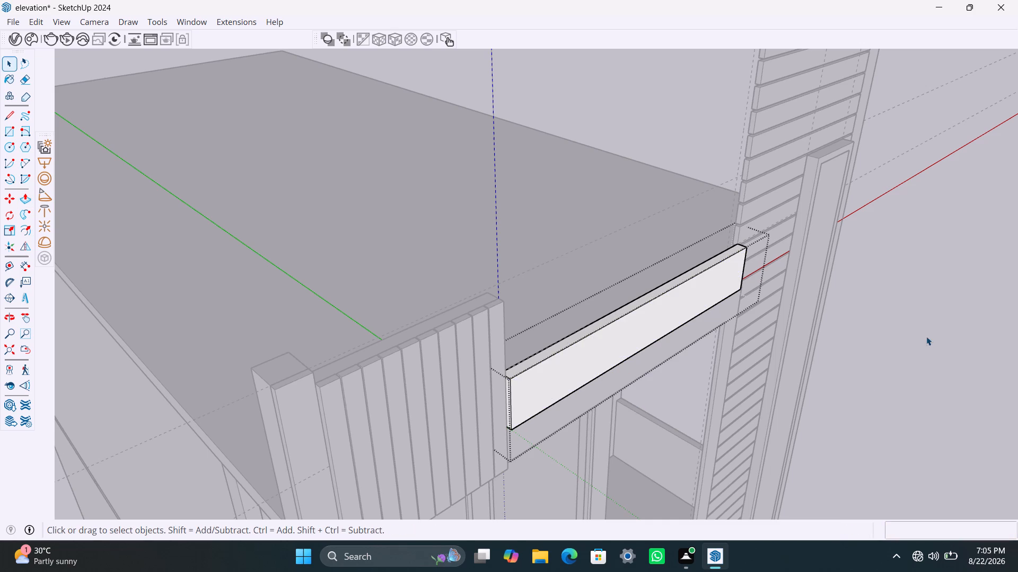
Open the parapet panel's group and pull its end face beside the vertical slats outward, overlapping the slatted panel slightly.
{"action": "left_click", "coordinate": [928, 336]}
{"action": "scroll", "coordinate": [532, 428], "scroll_direction": "up", "scroll_amount": 2}
{"action": "middle_click_drag", "start_coordinate": [534, 429], "coordinate": [583, 430]}
{"action": "scroll", "coordinate": [560, 404], "scroll_direction": "up", "scroll_amount": 3}
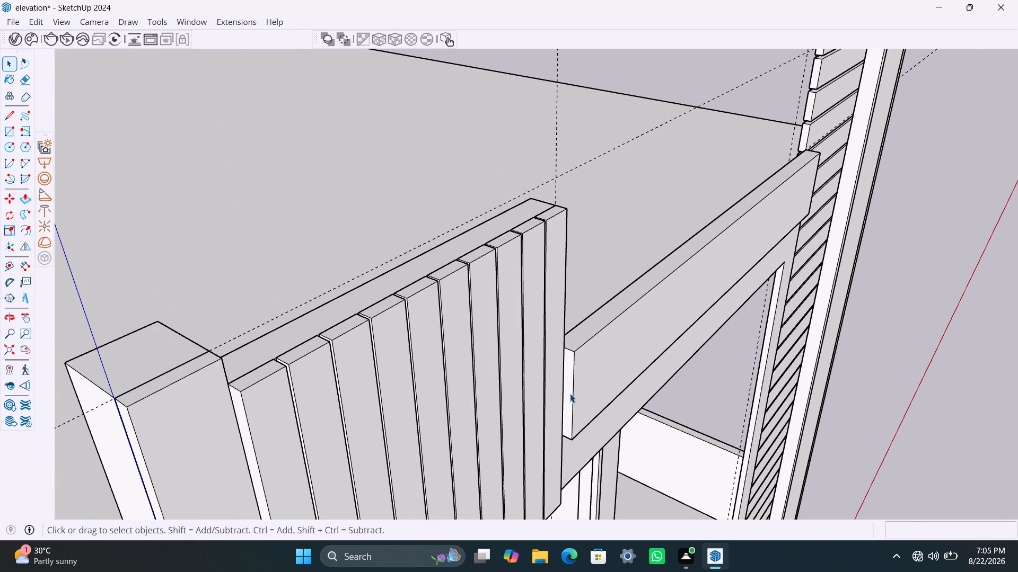
{"action": "left_click", "coordinate": [571, 392]}
{"action": "triple_click", "coordinate": [570, 391]}
{"action": "left_click", "coordinate": [569, 389]}
{"action": "left_click", "coordinate": [568, 383]}
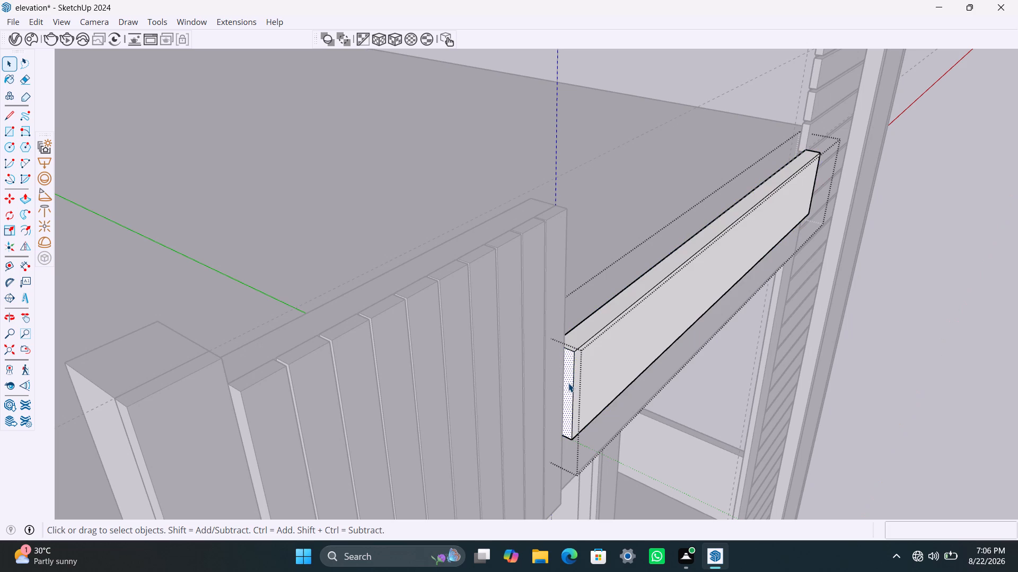
{"action": "left_click", "coordinate": [568, 382]}
{"action": "left_click", "coordinate": [568, 382]}
{"action": "key", "text": "p"}
{"action": "left_click", "coordinate": [568, 382]}
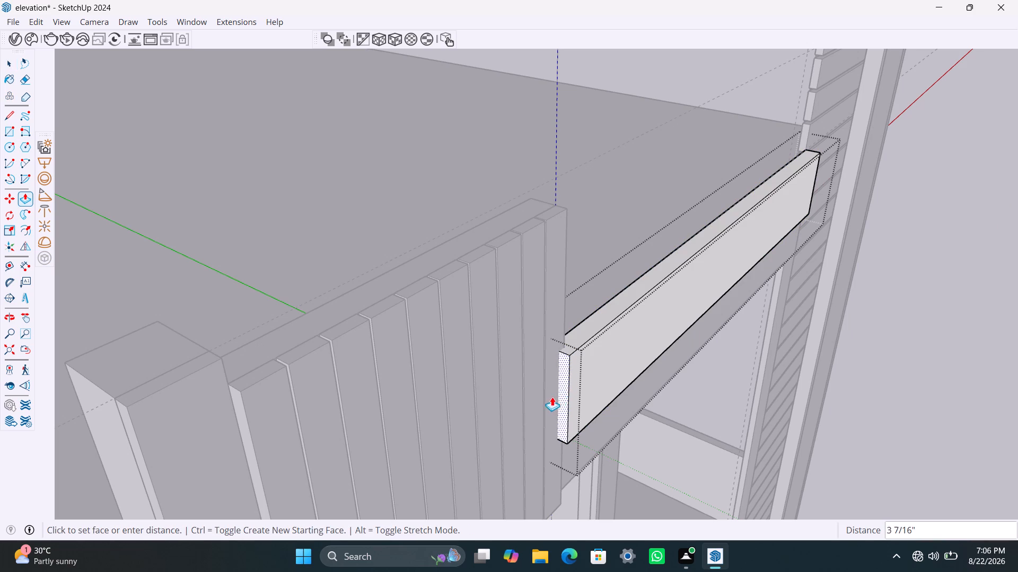
{"action": "scroll", "coordinate": [530, 406], "scroll_direction": "down", "scroll_amount": 4}
{"action": "middle_click_drag", "start_coordinate": [530, 405], "coordinate": [523, 404]}
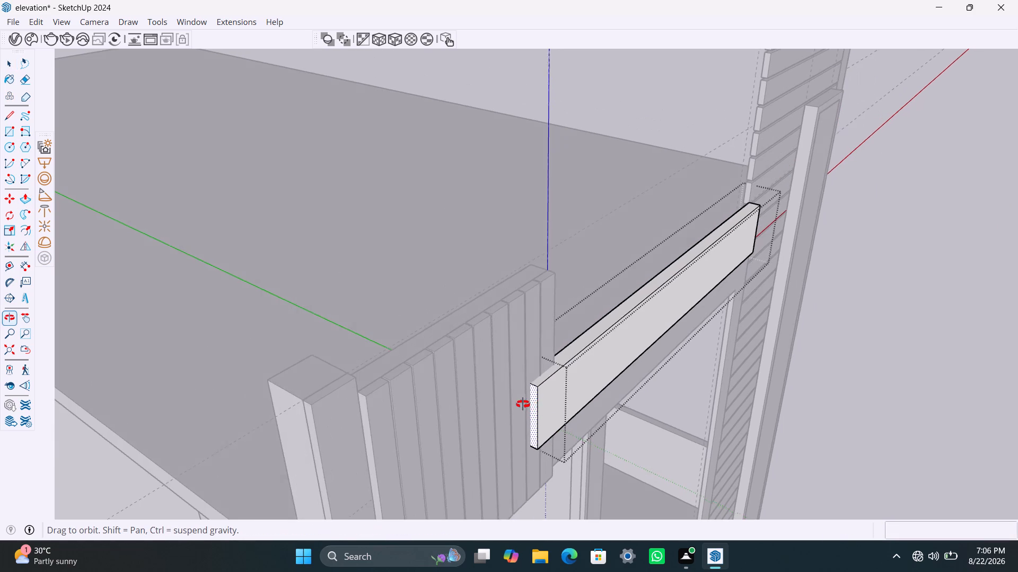
{"action": "middle_click_drag", "start_coordinate": [523, 404], "coordinate": [472, 393]}
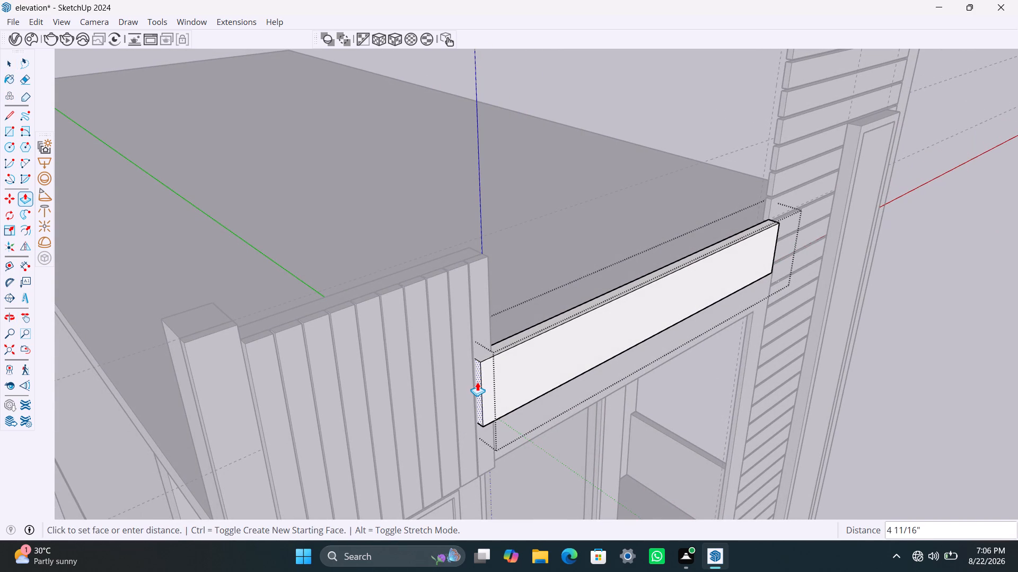
{"action": "left_click", "coordinate": [476, 347]}
{"action": "key", "text": "space"}
Pull the parapet panel's other end face toward the strip cladding, in line with the outer edge of the column below.
{"action": "scroll", "coordinate": [824, 333], "scroll_direction": "down", "scroll_amount": 6}
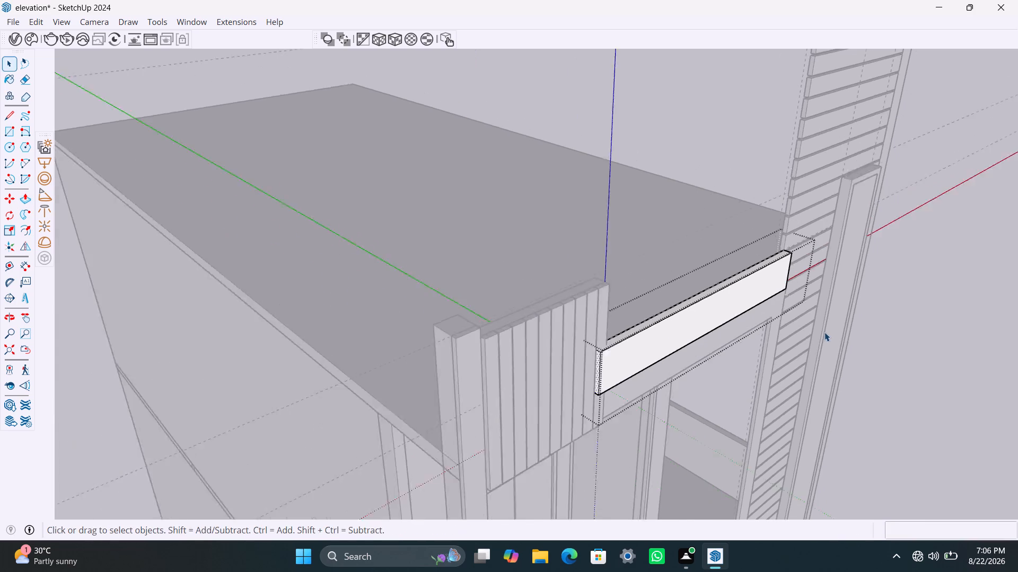
{"action": "middle_click_drag", "start_coordinate": [804, 309], "coordinate": [500, 292]}
{"action": "scroll", "coordinate": [696, 378], "scroll_direction": "up", "scroll_amount": 2}
{"action": "middle_click_drag", "start_coordinate": [693, 377], "coordinate": [593, 375]}
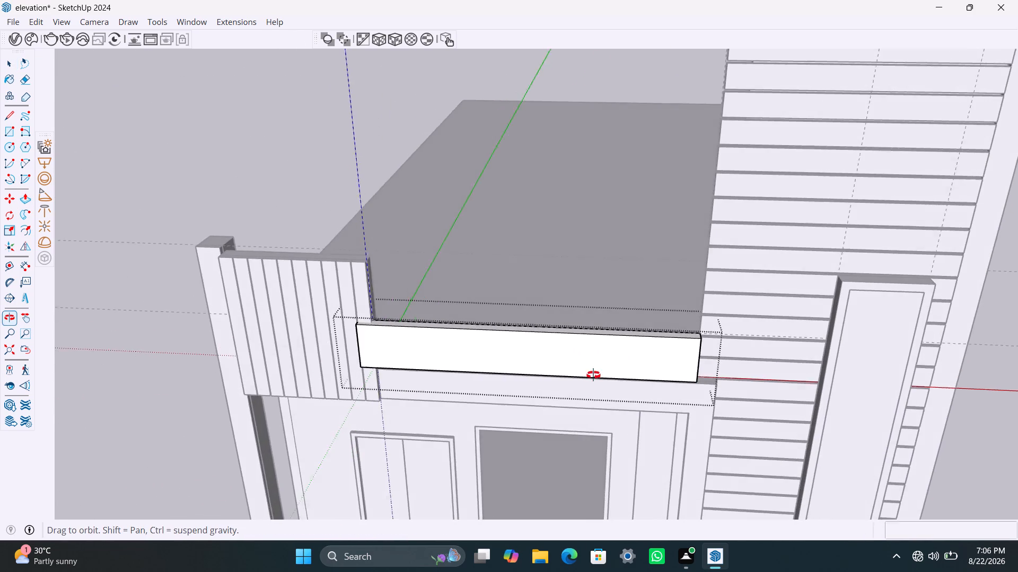
{"action": "middle_click_drag", "start_coordinate": [593, 375], "coordinate": [554, 370]}
{"action": "scroll", "coordinate": [694, 409], "scroll_direction": "up", "scroll_amount": 6}
{"action": "left_click", "coordinate": [647, 379]}
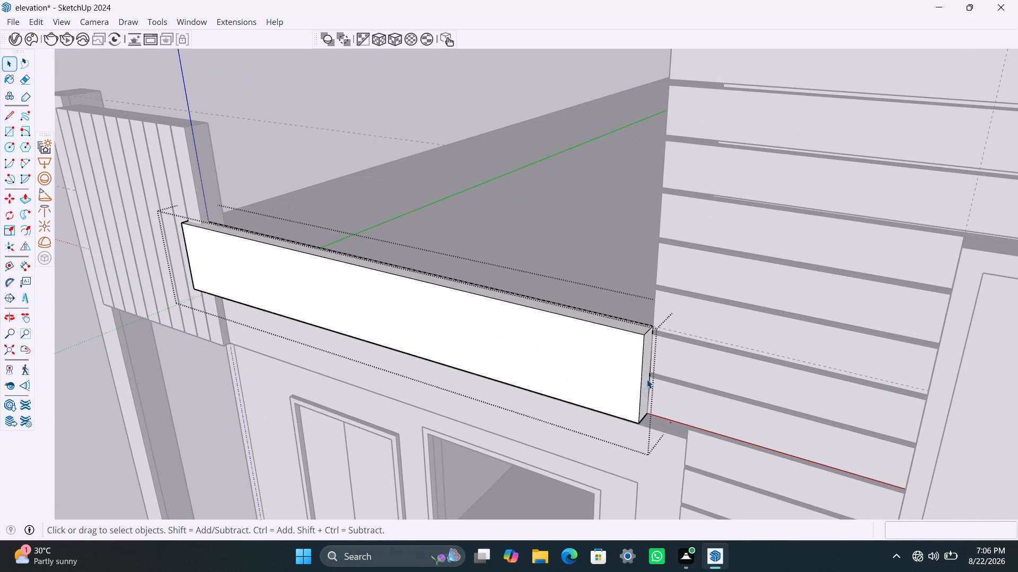
{"action": "left_click", "coordinate": [644, 380]}
{"action": "key", "text": "p"}
{"action": "left_click", "coordinate": [644, 380]}
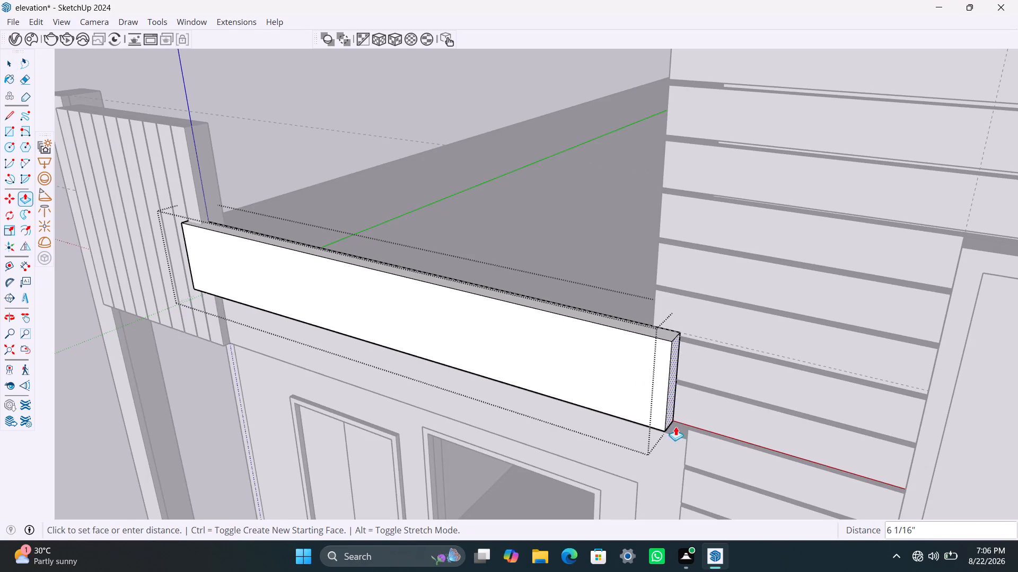
{"action": "left_click", "coordinate": [682, 437]}
{"action": "key", "text": "space"}
{"action": "scroll", "coordinate": [587, 339], "scroll_direction": "down", "scroll_amount": 13}
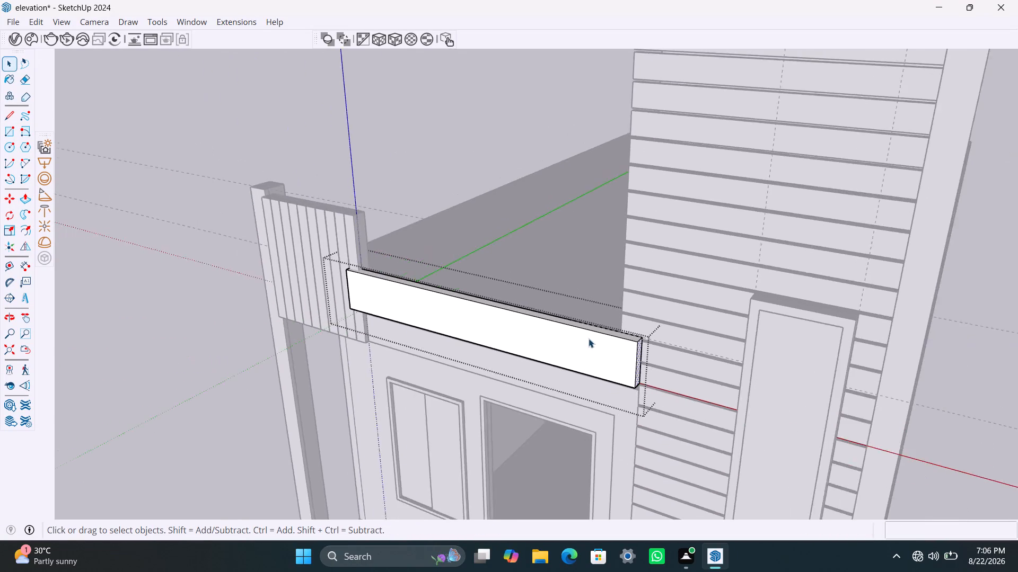
{"action": "scroll", "coordinate": [589, 338], "scroll_direction": "down", "scroll_amount": 2}
{"action": "left_click", "coordinate": [987, 329]}
{"action": "scroll", "coordinate": [584, 299], "scroll_direction": "down", "scroll_amount": 2}
{"action": "triple_click", "coordinate": [511, 111]}
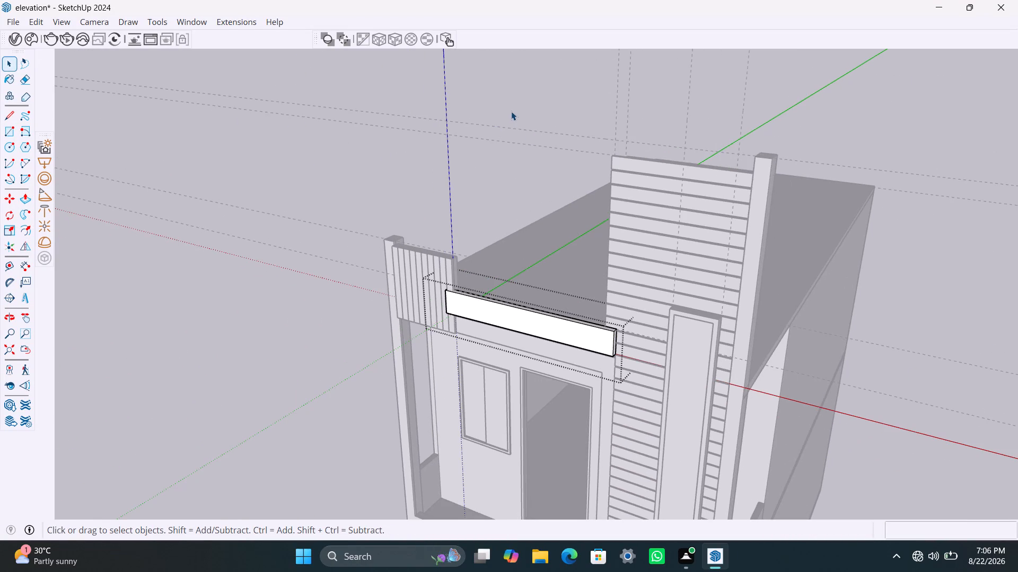
Examine the lengthened parapet panel against the whole front elevation.
{"action": "scroll", "coordinate": [580, 449], "scroll_direction": "down", "scroll_amount": 4}
{"action": "middle_click_drag", "start_coordinate": [534, 437], "coordinate": [674, 403]}
{"action": "scroll", "coordinate": [624, 379], "scroll_direction": "down", "scroll_amount": 5}
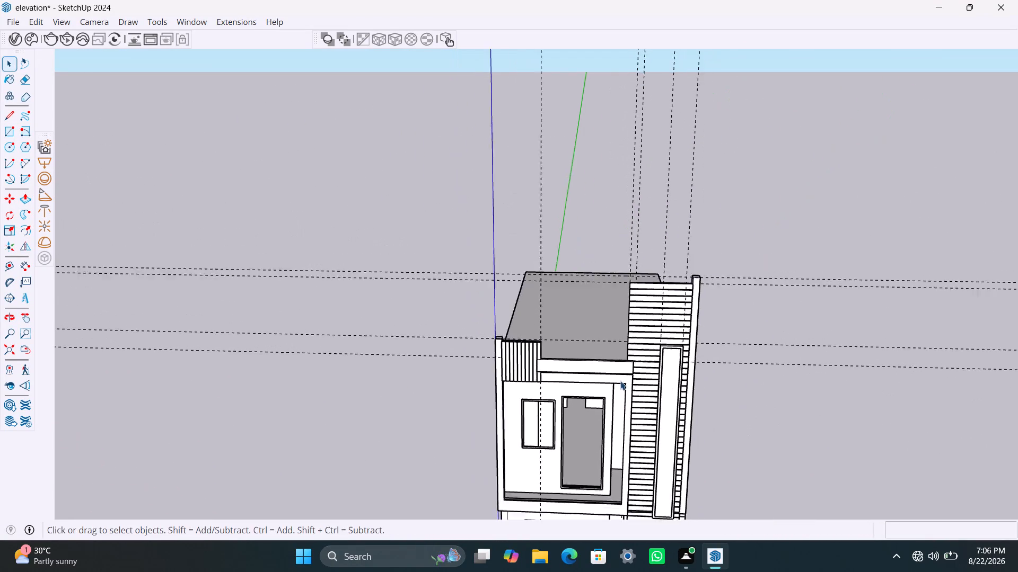
{"action": "middle_click_drag", "start_coordinate": [617, 379], "coordinate": [616, 275], "text": "shift"}
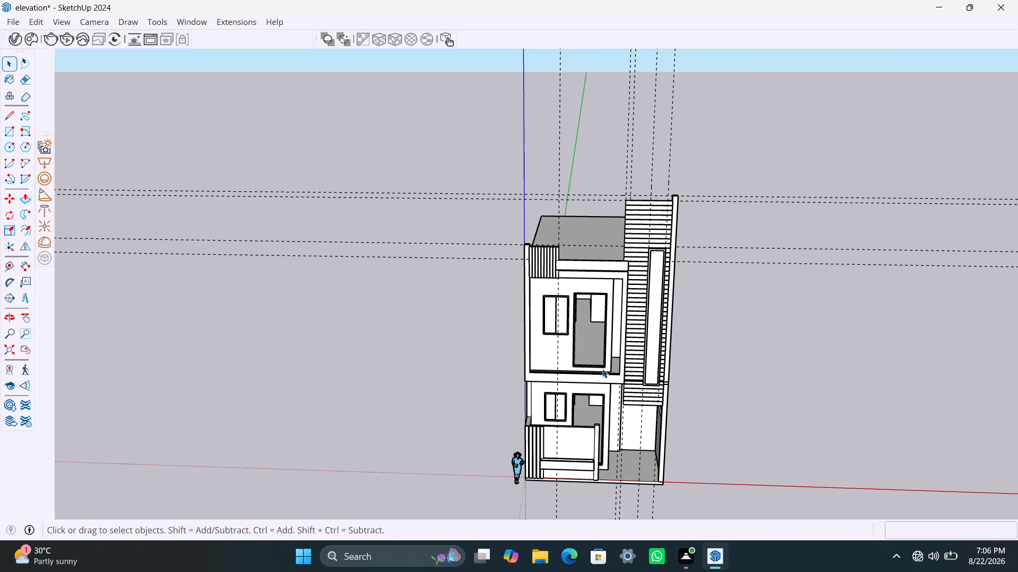
{"action": "scroll", "coordinate": [576, 238], "scroll_direction": "up", "scroll_amount": 2}
{"action": "scroll", "coordinate": [548, 281], "scroll_direction": "up", "scroll_amount": 1}
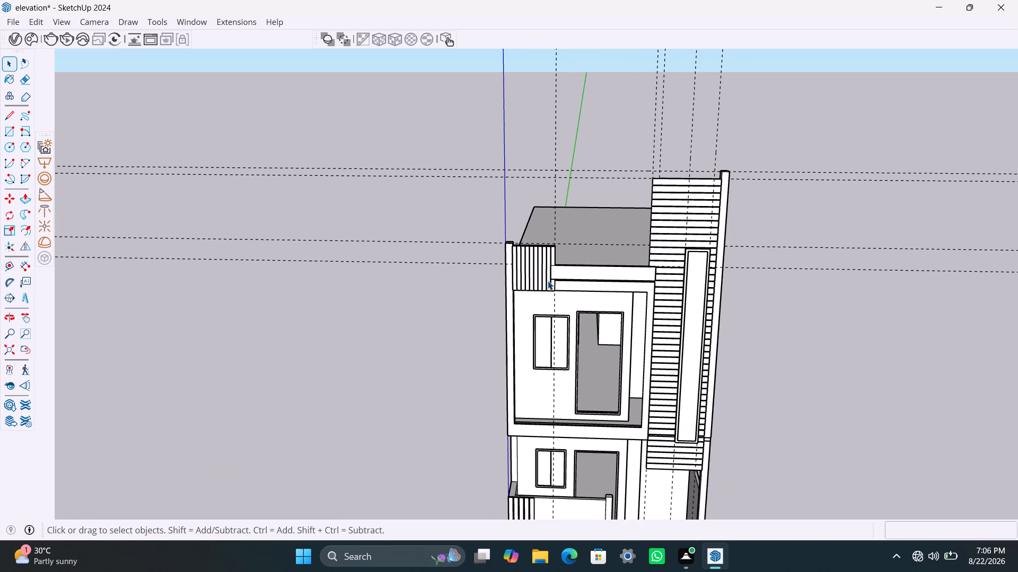
{"action": "middle_click_drag", "start_coordinate": [548, 282], "coordinate": [534, 335]}
{"action": "scroll", "coordinate": [602, 364], "scroll_direction": "up", "scroll_amount": 2}
{"action": "middle_click_drag", "start_coordinate": [600, 368], "coordinate": [640, 375]}
{"action": "scroll", "coordinate": [653, 342], "scroll_direction": "up", "scroll_amount": 3}
{"action": "middle_click_drag", "start_coordinate": [657, 336], "coordinate": [603, 334]}
{"action": "scroll", "coordinate": [605, 326], "scroll_direction": "up", "scroll_amount": 3}
{"action": "middle_click_drag", "start_coordinate": [607, 318], "coordinate": [607, 317]}
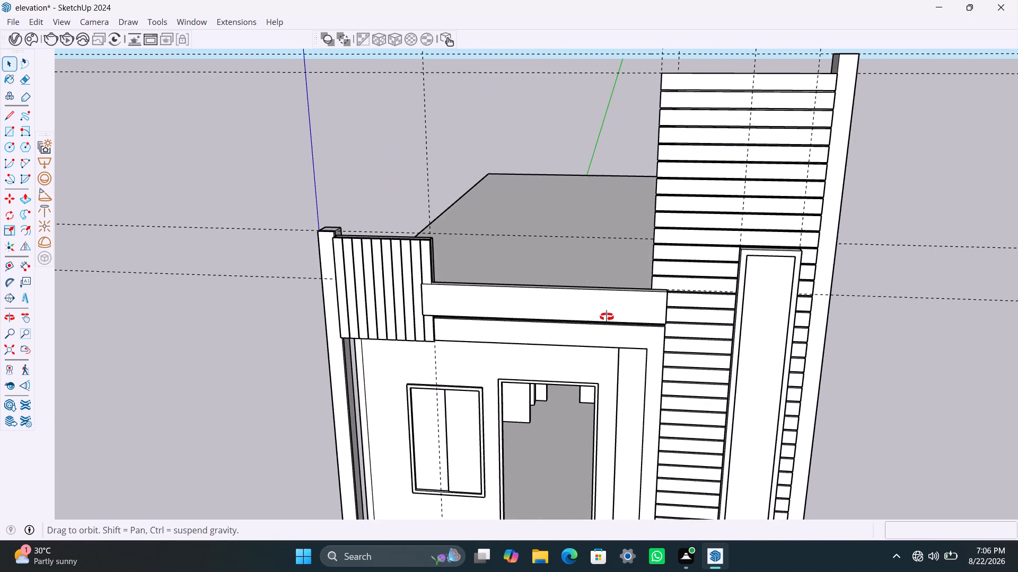
Open the parapet panel's group and pull its underside down about 3" to the top edge of the front beam.
{"action": "middle_click_drag", "start_coordinate": [607, 317], "coordinate": [572, 210]}
{"action": "scroll", "coordinate": [606, 362], "scroll_direction": "up", "scroll_amount": 3}
{"action": "middle_click_drag", "start_coordinate": [652, 314], "coordinate": [640, 210]}
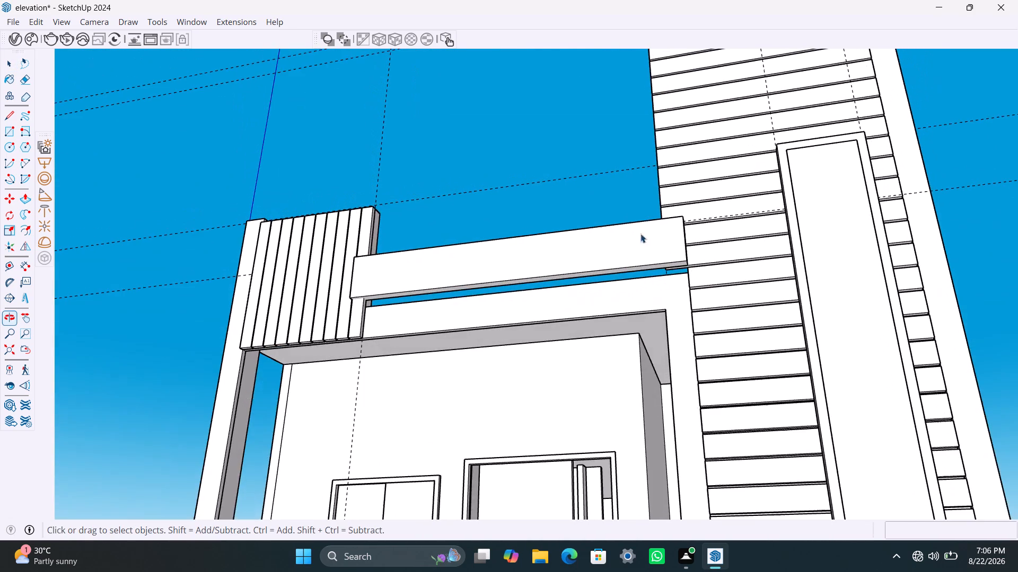
{"action": "scroll", "coordinate": [638, 271], "scroll_direction": "up", "scroll_amount": 9}
{"action": "scroll", "coordinate": [659, 264], "scroll_direction": "down", "scroll_amount": 4}
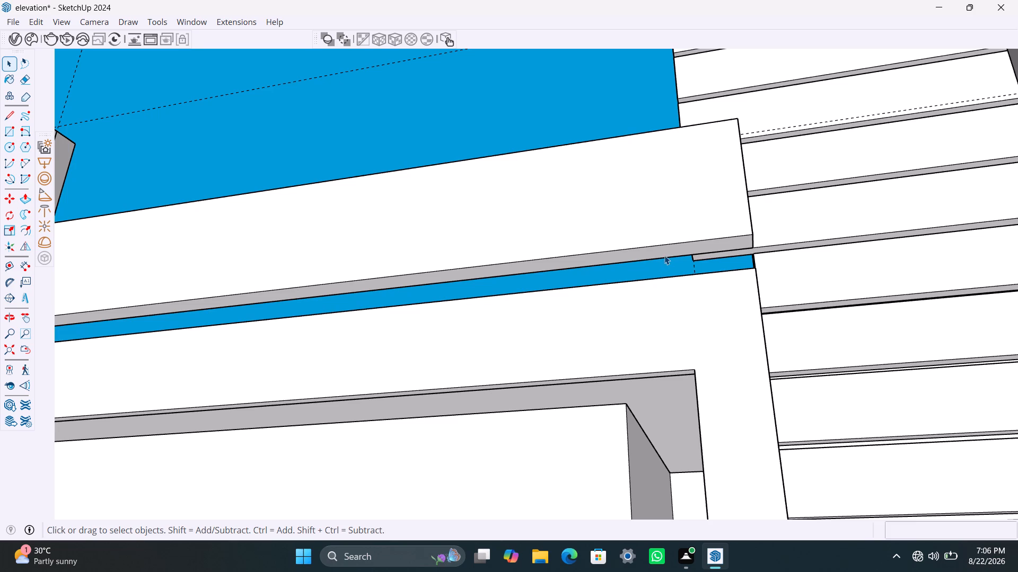
{"action": "triple_click", "coordinate": [664, 255]}
{"action": "left_click", "coordinate": [665, 254]}
{"action": "double_click", "coordinate": [663, 253]}
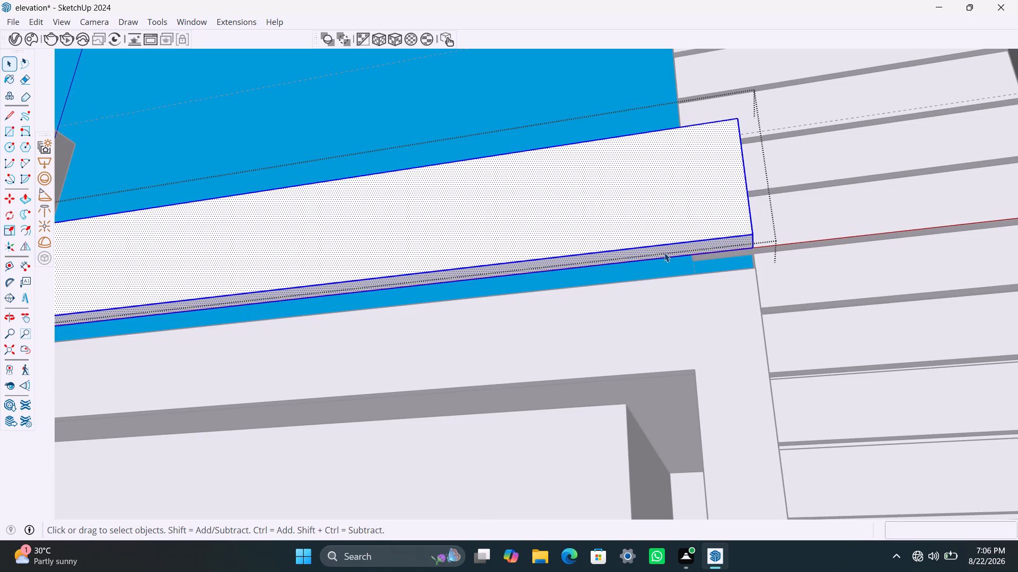
{"action": "left_click", "coordinate": [663, 251]}
{"action": "key", "text": "p"}
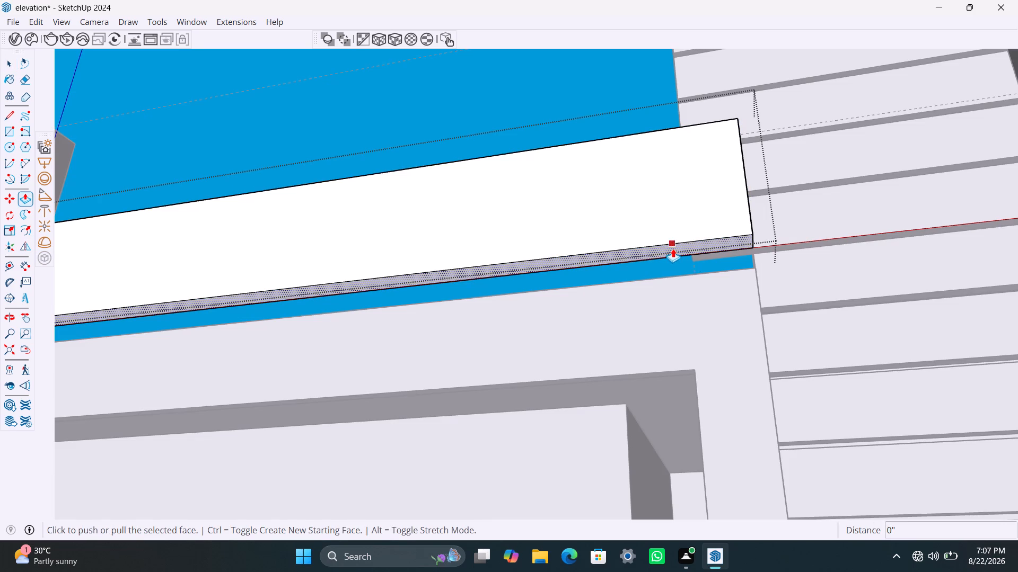
{"action": "left_click", "coordinate": [673, 248]}
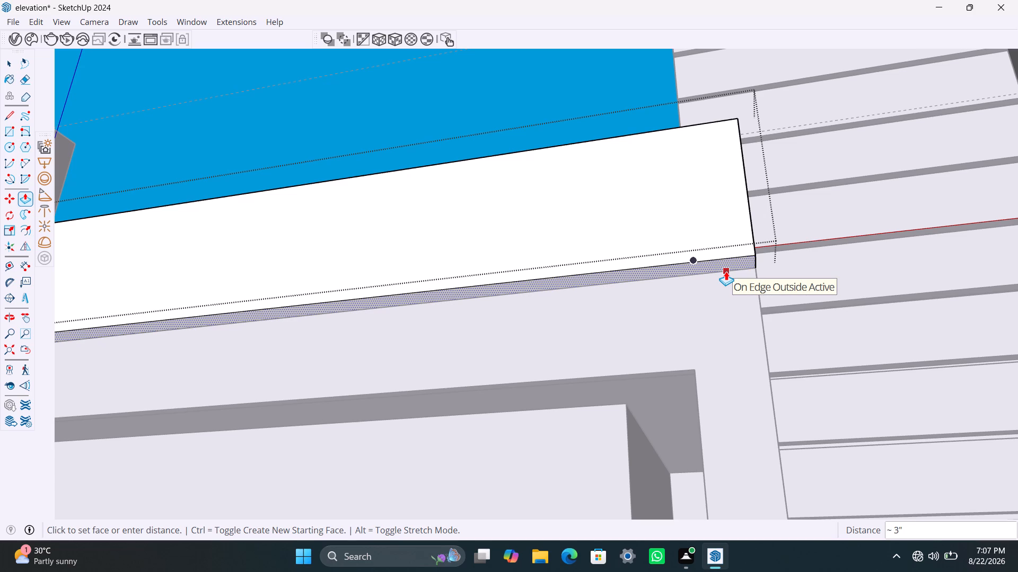
{"action": "left_click", "coordinate": [726, 271]}
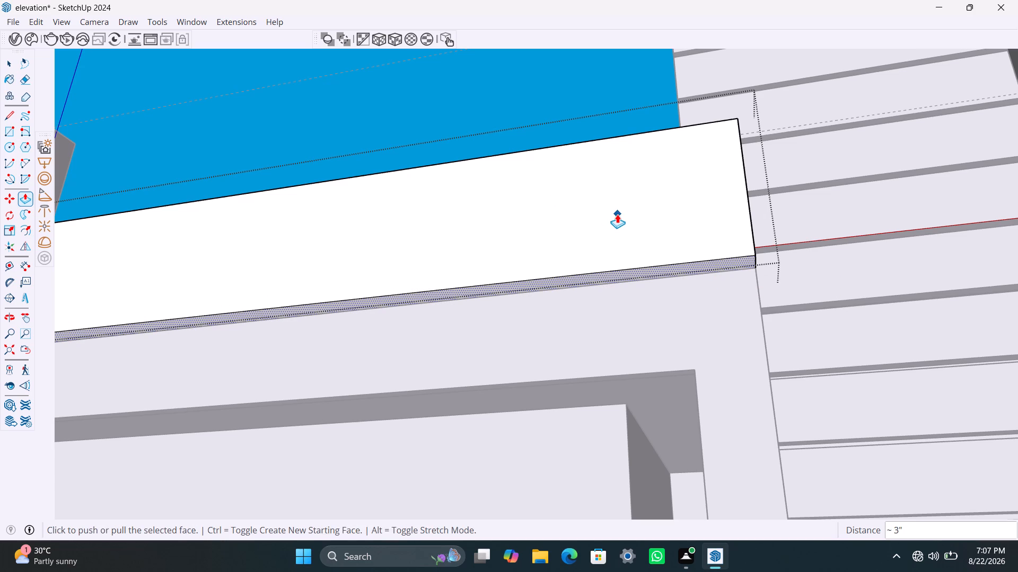
{"action": "key", "text": "space"}
{"action": "left_click", "coordinate": [557, 92]}
Examine the parapet panel and facade from the front, from above and along the side of the house.
{"action": "scroll", "coordinate": [533, 243], "scroll_direction": "down", "scroll_amount": 12}
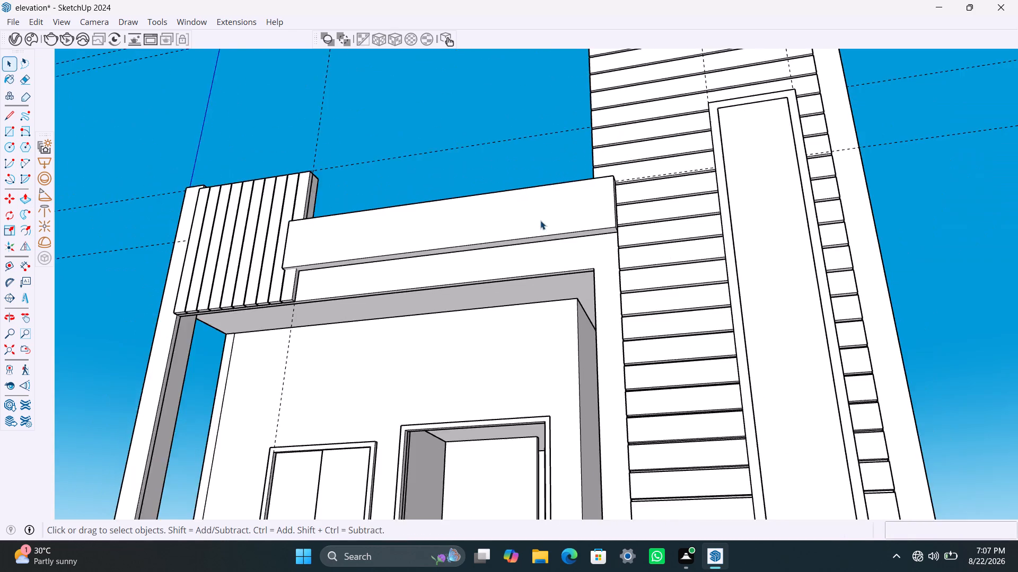
{"action": "middle_click_drag", "start_coordinate": [540, 221], "coordinate": [619, 405]}
{"action": "scroll", "coordinate": [549, 320], "scroll_direction": "down", "scroll_amount": 5}
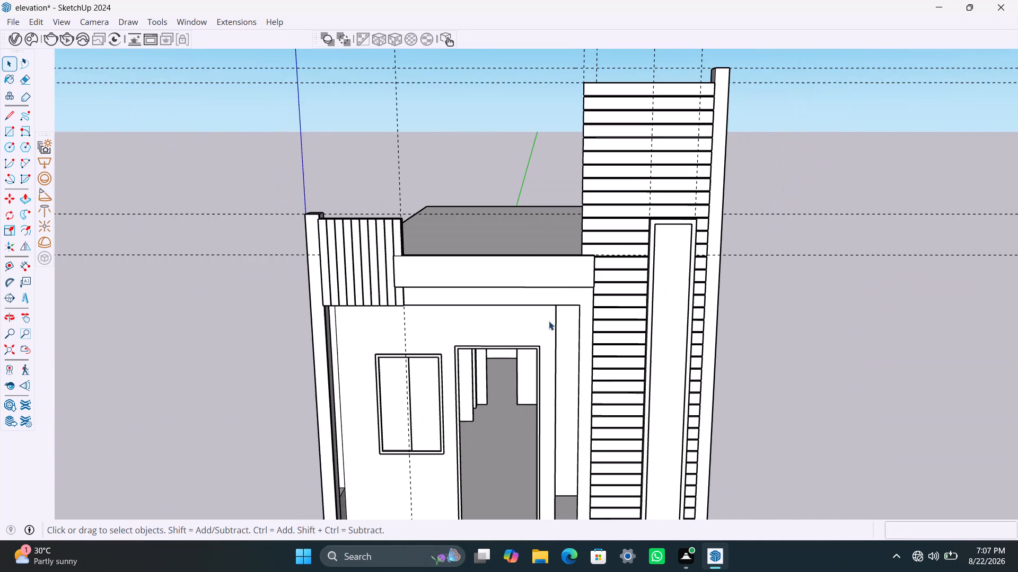
{"action": "middle_click_drag", "start_coordinate": [548, 322], "coordinate": [595, 318]}
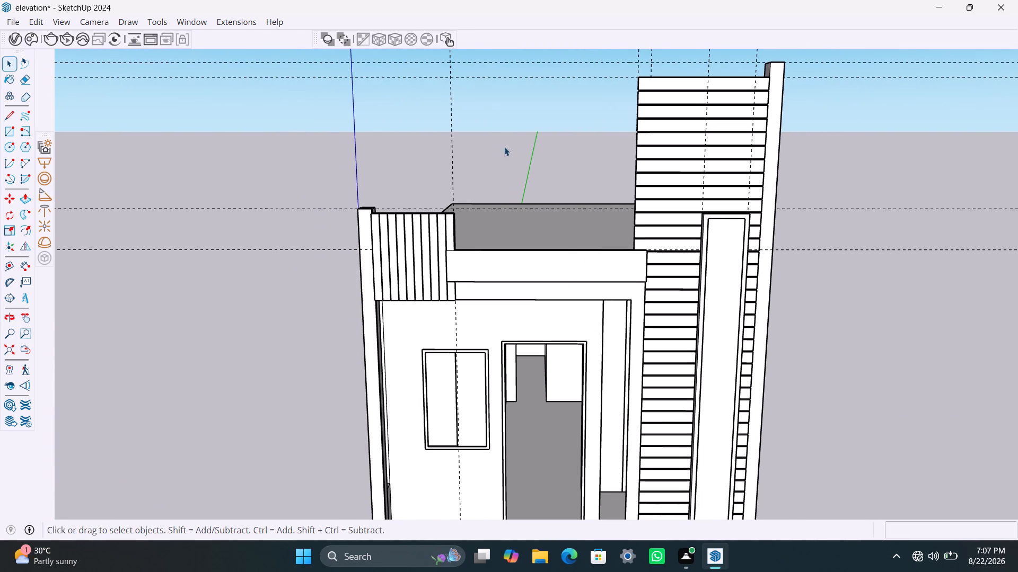
{"action": "scroll", "coordinate": [488, 234], "scroll_direction": "down", "scroll_amount": 1}
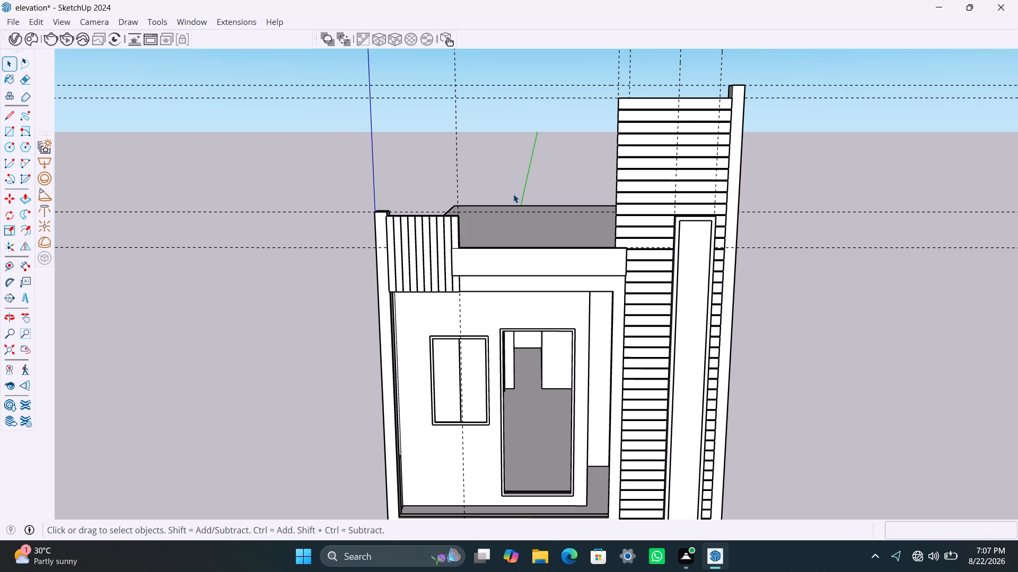
{"action": "scroll", "coordinate": [537, 141], "scroll_direction": "down", "scroll_amount": 1}
{"action": "middle_click_drag", "start_coordinate": [534, 162], "coordinate": [586, 211]}
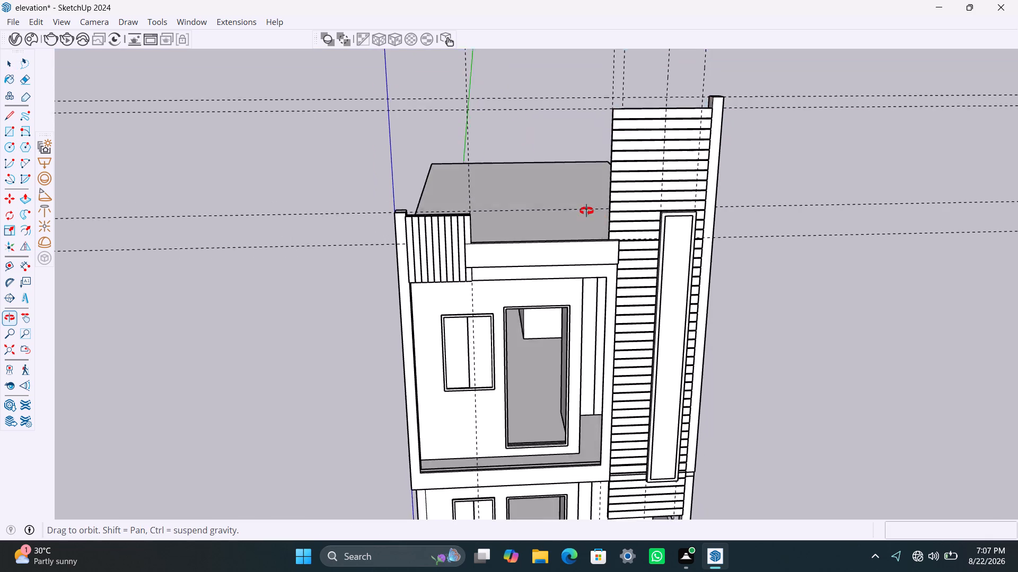
{"action": "middle_click_drag", "start_coordinate": [586, 211], "coordinate": [773, 249]}
{"action": "scroll", "coordinate": [587, 151], "scroll_direction": "up", "scroll_amount": 2}
{"action": "middle_click_drag", "start_coordinate": [572, 163], "coordinate": [770, 220]}
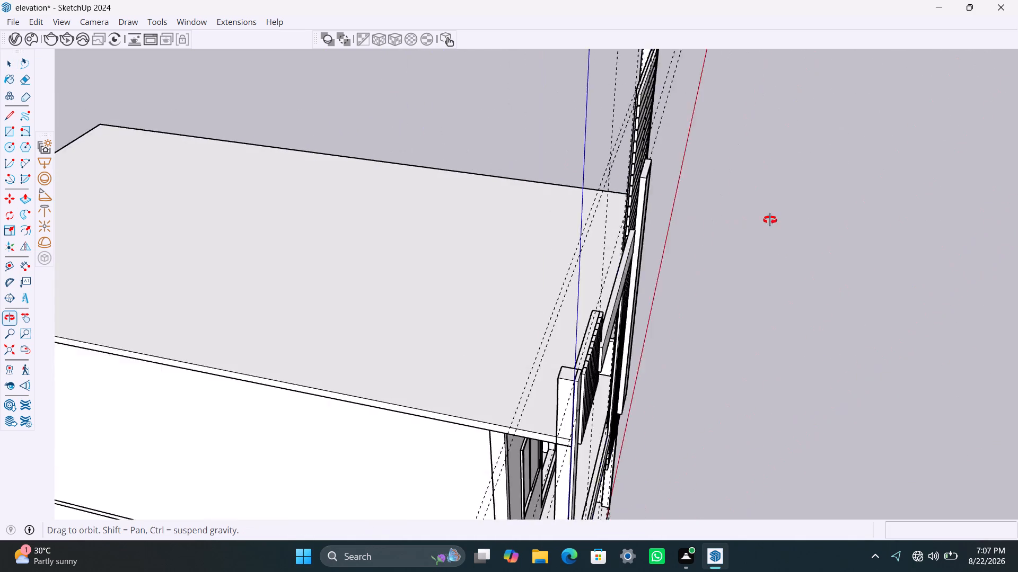
{"action": "middle_click_drag", "start_coordinate": [770, 220], "coordinate": [770, 219]}
{"action": "middle_click_drag", "start_coordinate": [625, 169], "coordinate": [592, 296], "text": "shift"}
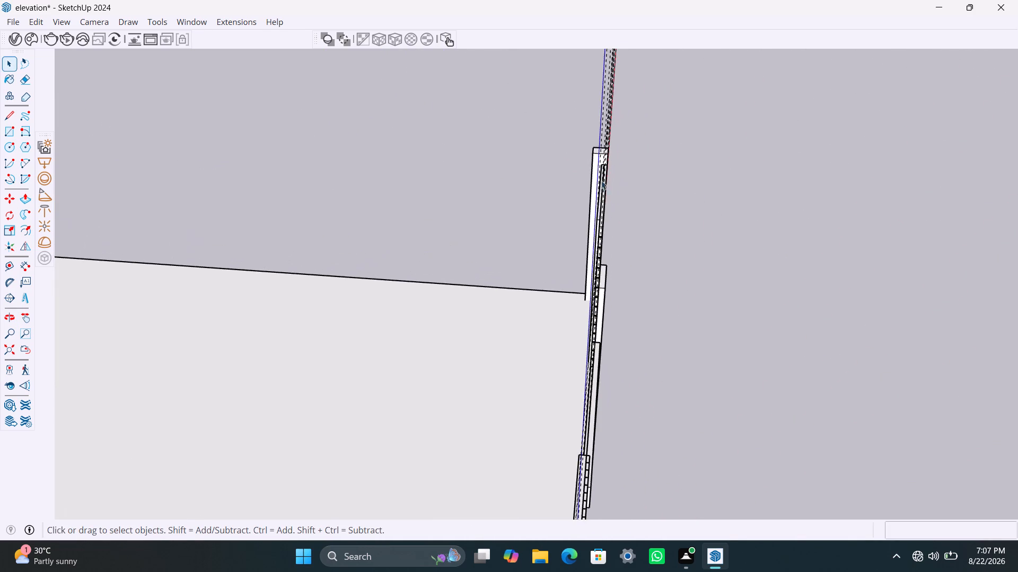
{"action": "scroll", "coordinate": [600, 177], "scroll_direction": "up", "scroll_amount": 7}
{"action": "scroll", "coordinate": [609, 201], "scroll_direction": "down", "scroll_amount": 6}
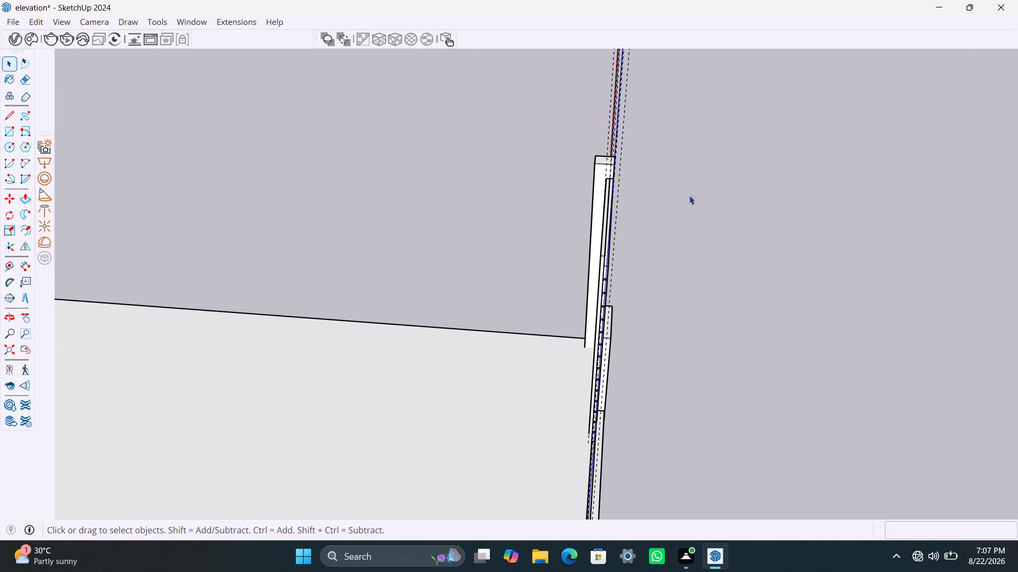
Delete all construction guides from the model.
{"action": "left_click", "coordinate": [697, 194]}
{"action": "left_click", "coordinate": [40, 22]}
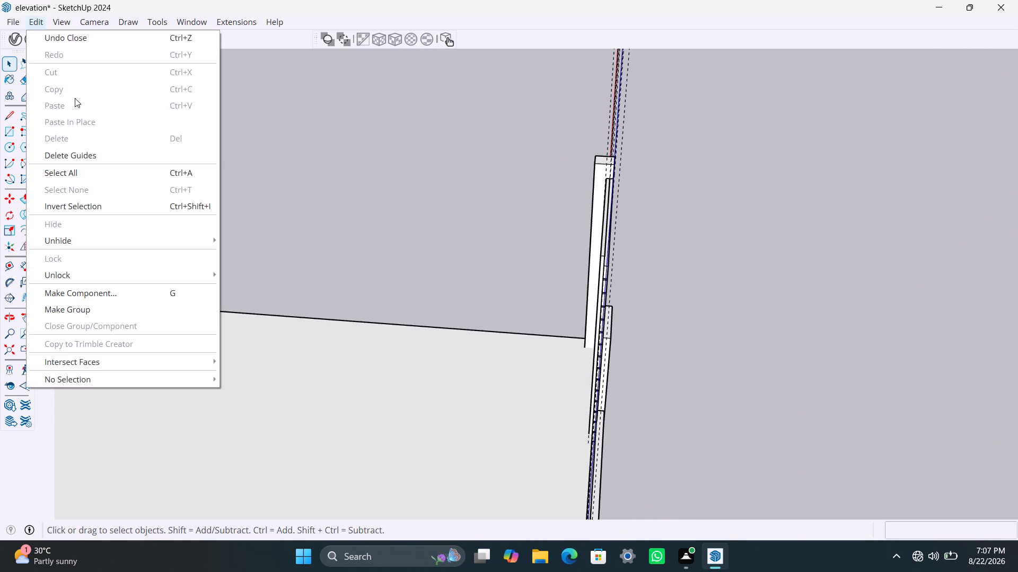
{"action": "left_click", "coordinate": [83, 149]}
Copy the top edge of the inner face of the tall end column beside the strip cladding 9" downward.
{"action": "middle_click_drag", "start_coordinate": [657, 180], "coordinate": [246, 197]}
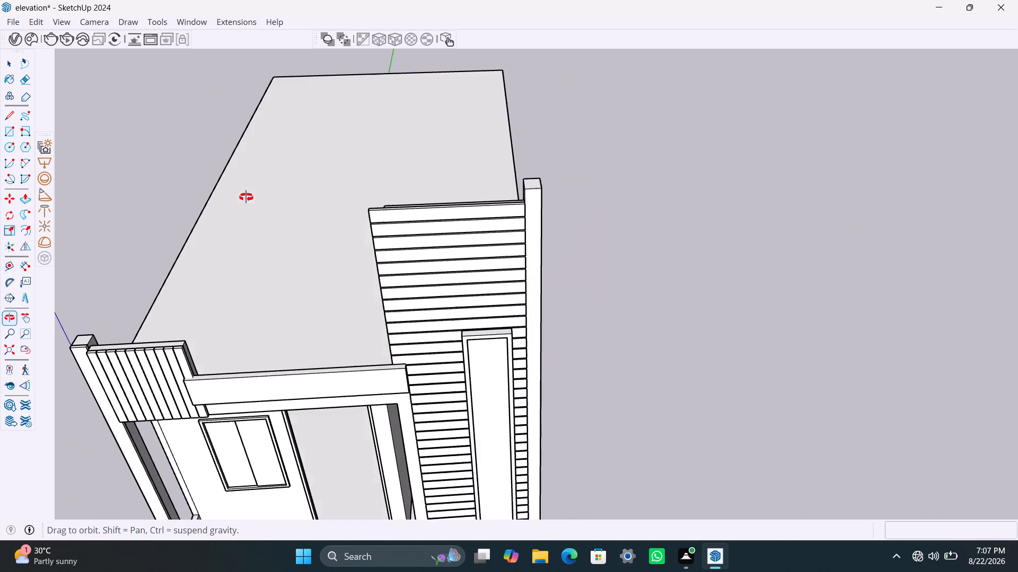
{"action": "middle_click_drag", "start_coordinate": [246, 197], "coordinate": [556, 260]}
{"action": "scroll", "coordinate": [591, 209], "scroll_direction": "up", "scroll_amount": 7}
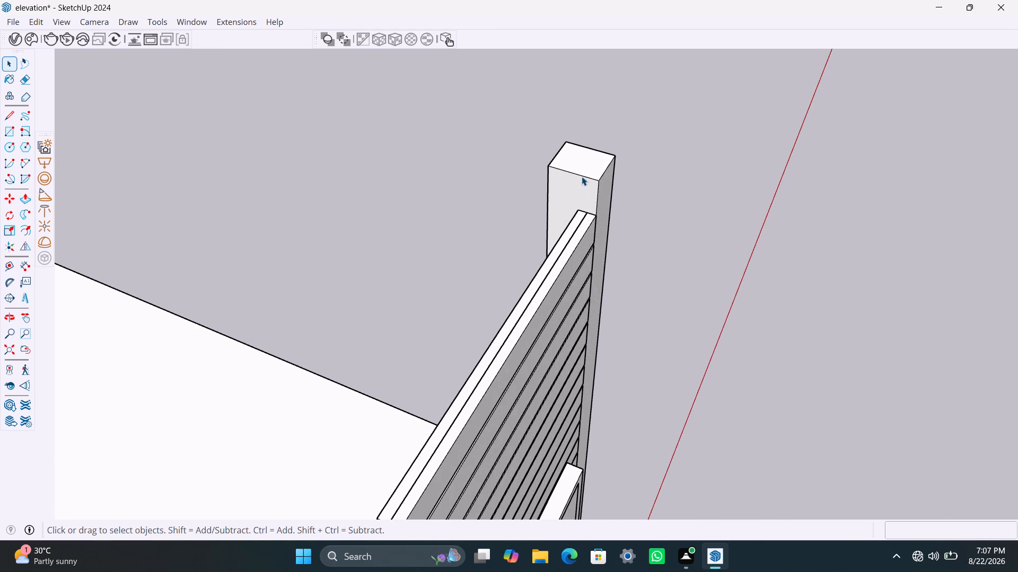
{"action": "double_click", "coordinate": [582, 176]}
{"action": "left_click", "coordinate": [582, 176]}
{"action": "key", "text": "m"}
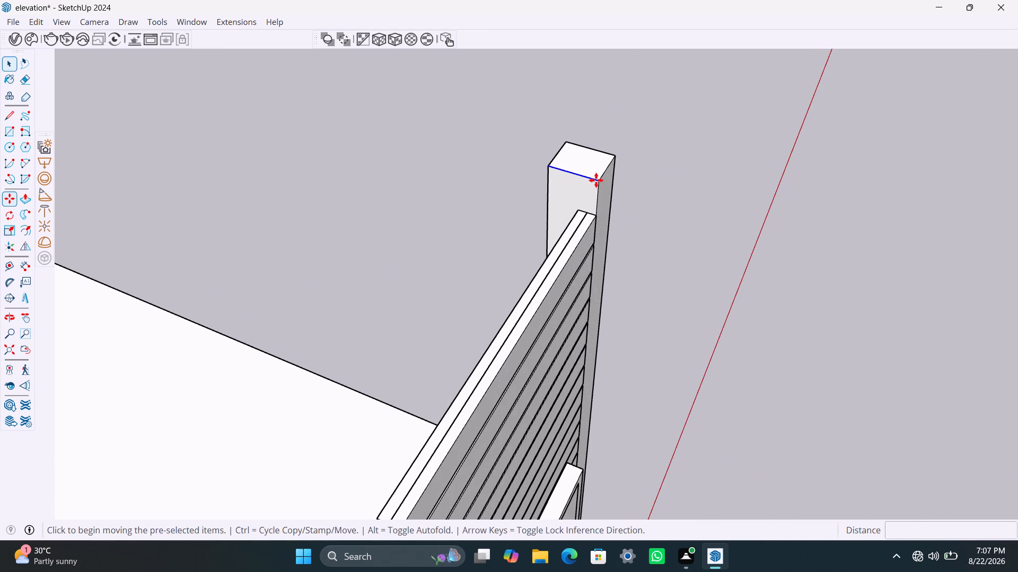
{"action": "left_click", "coordinate": [598, 179]}
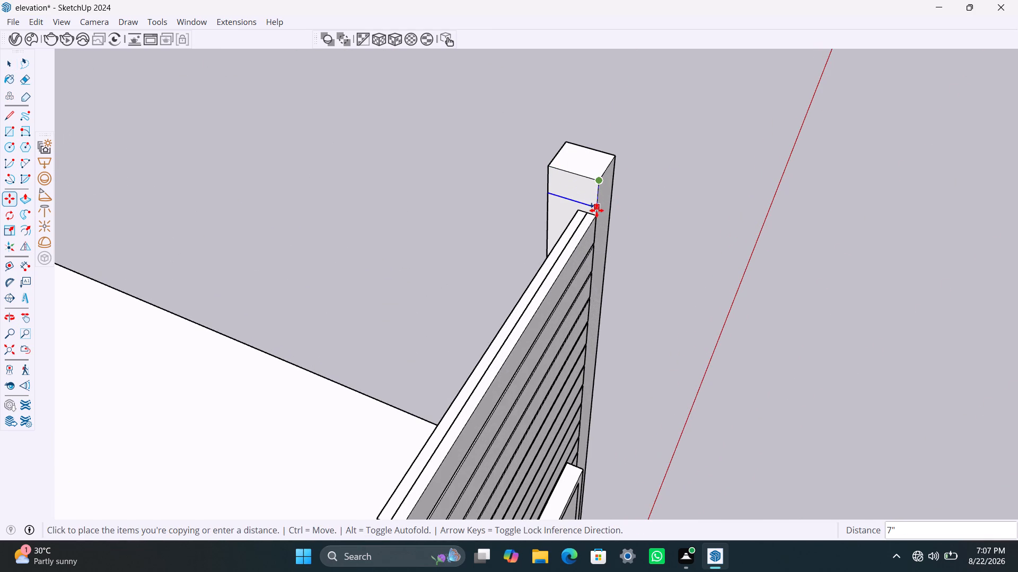
{"action": "type", "text": "9\""}
{"action": "key", "text": "Return"}
{"action": "key", "text": "space"}
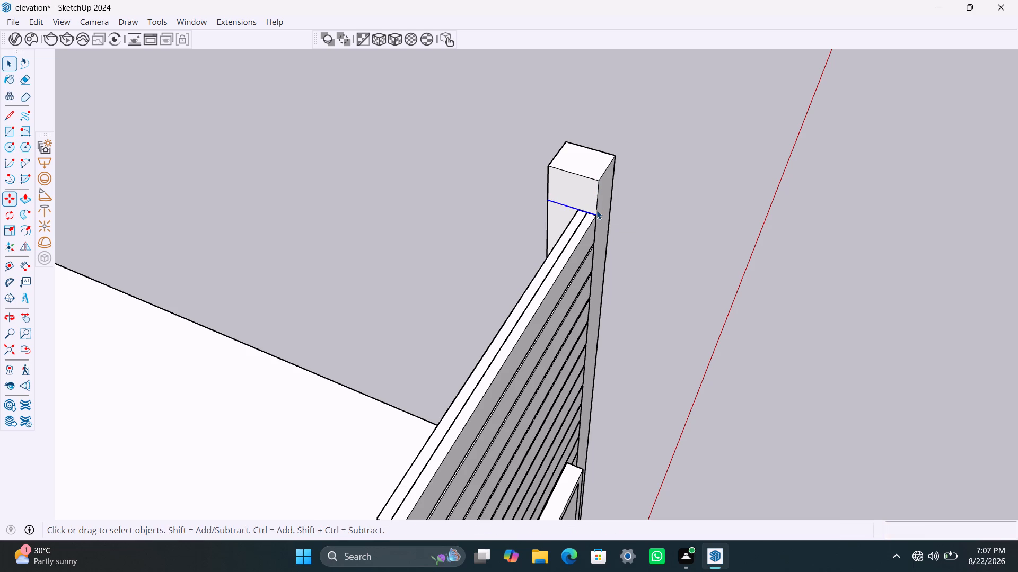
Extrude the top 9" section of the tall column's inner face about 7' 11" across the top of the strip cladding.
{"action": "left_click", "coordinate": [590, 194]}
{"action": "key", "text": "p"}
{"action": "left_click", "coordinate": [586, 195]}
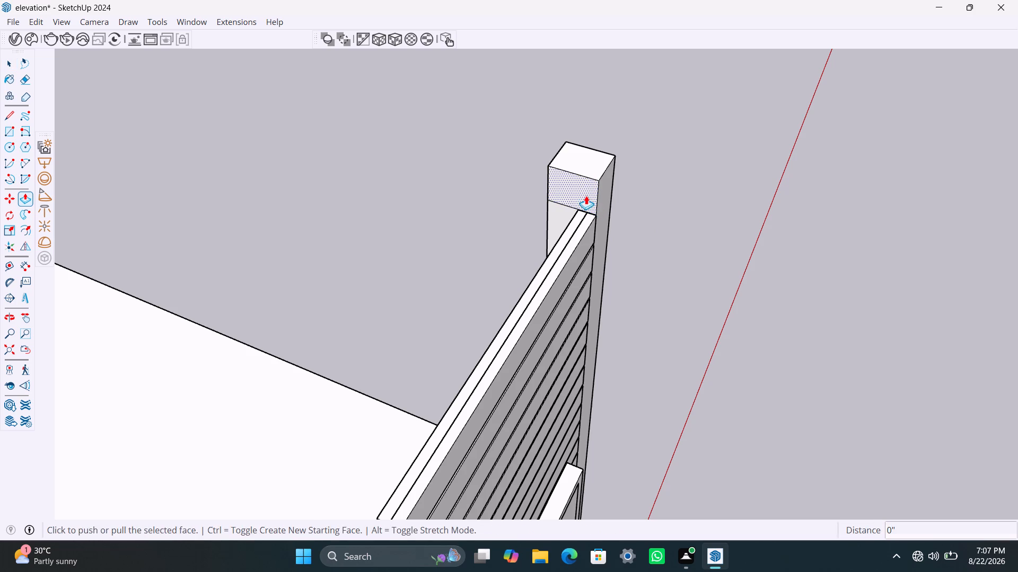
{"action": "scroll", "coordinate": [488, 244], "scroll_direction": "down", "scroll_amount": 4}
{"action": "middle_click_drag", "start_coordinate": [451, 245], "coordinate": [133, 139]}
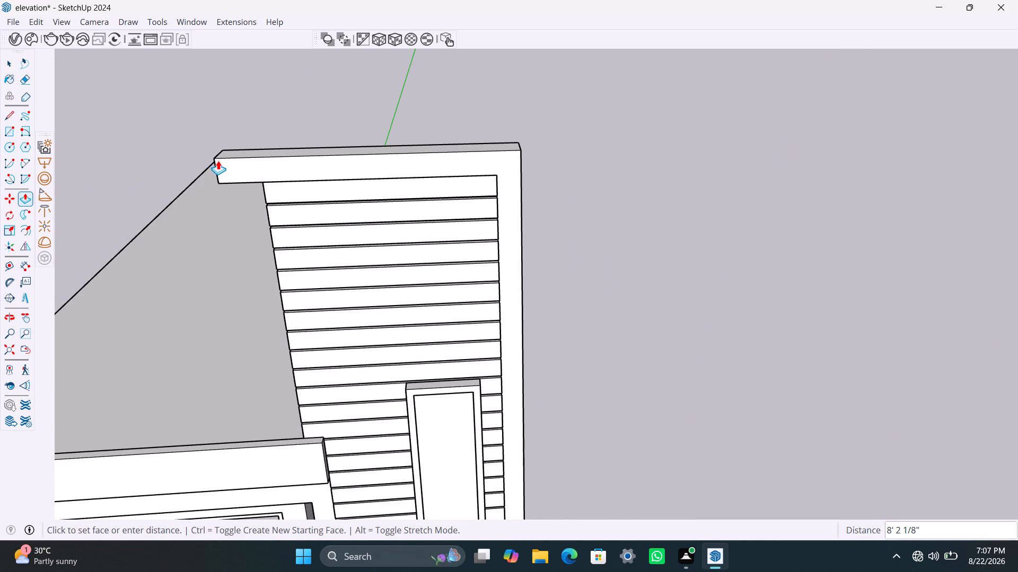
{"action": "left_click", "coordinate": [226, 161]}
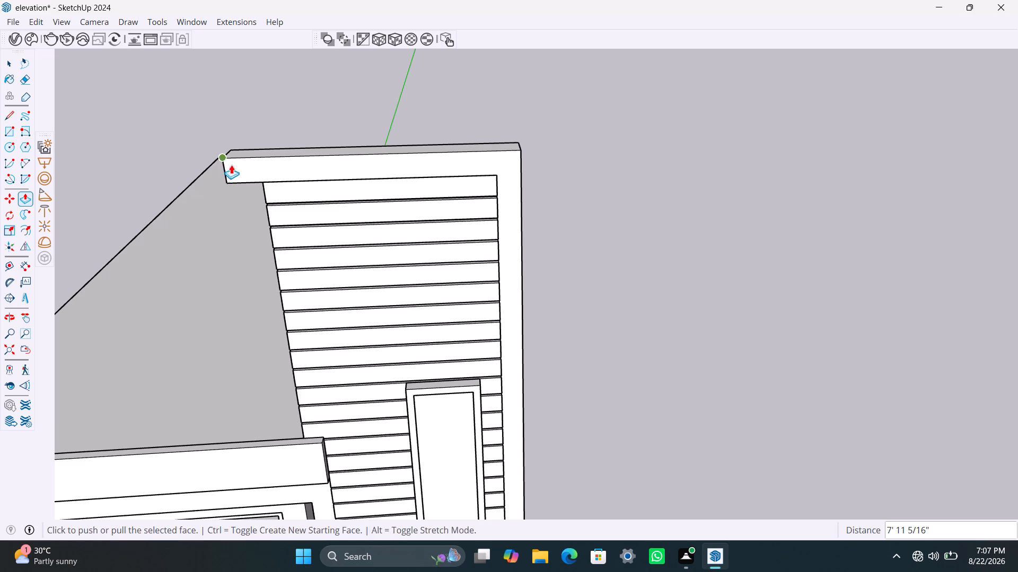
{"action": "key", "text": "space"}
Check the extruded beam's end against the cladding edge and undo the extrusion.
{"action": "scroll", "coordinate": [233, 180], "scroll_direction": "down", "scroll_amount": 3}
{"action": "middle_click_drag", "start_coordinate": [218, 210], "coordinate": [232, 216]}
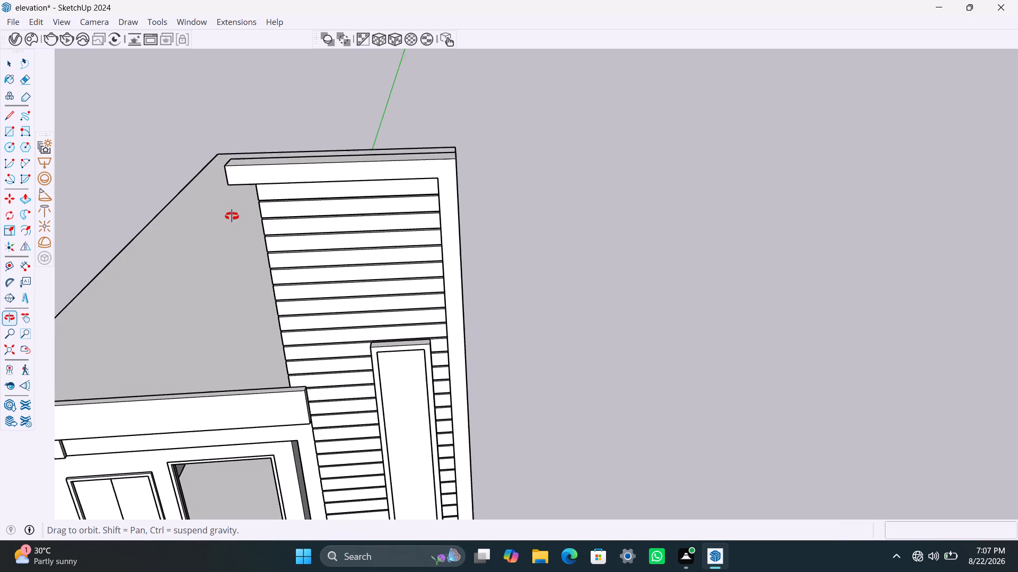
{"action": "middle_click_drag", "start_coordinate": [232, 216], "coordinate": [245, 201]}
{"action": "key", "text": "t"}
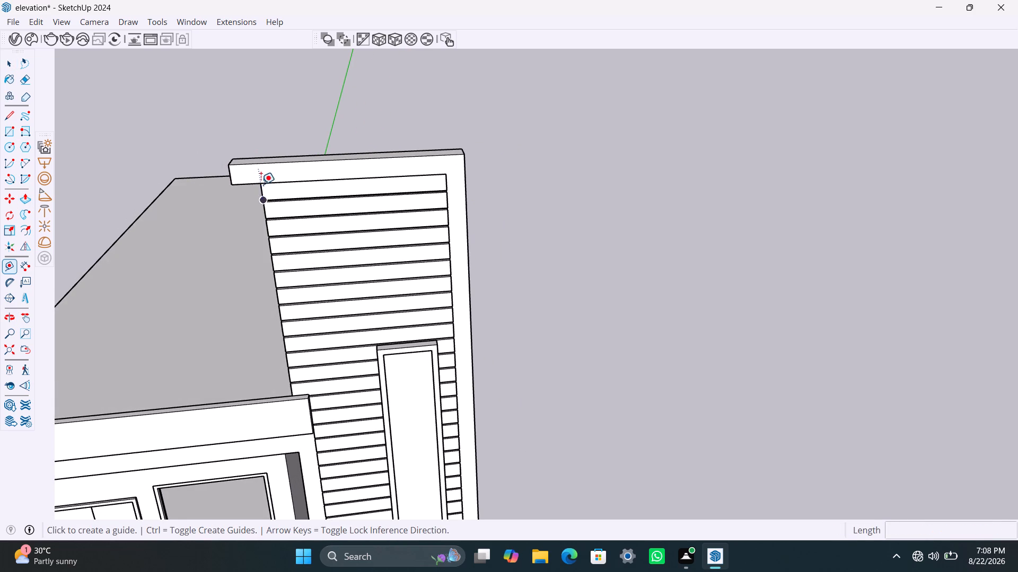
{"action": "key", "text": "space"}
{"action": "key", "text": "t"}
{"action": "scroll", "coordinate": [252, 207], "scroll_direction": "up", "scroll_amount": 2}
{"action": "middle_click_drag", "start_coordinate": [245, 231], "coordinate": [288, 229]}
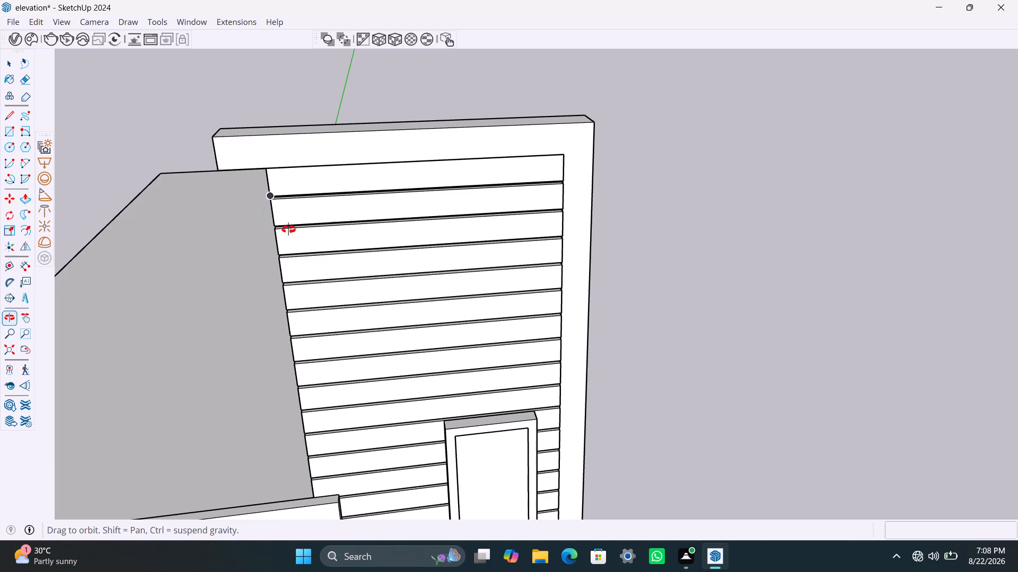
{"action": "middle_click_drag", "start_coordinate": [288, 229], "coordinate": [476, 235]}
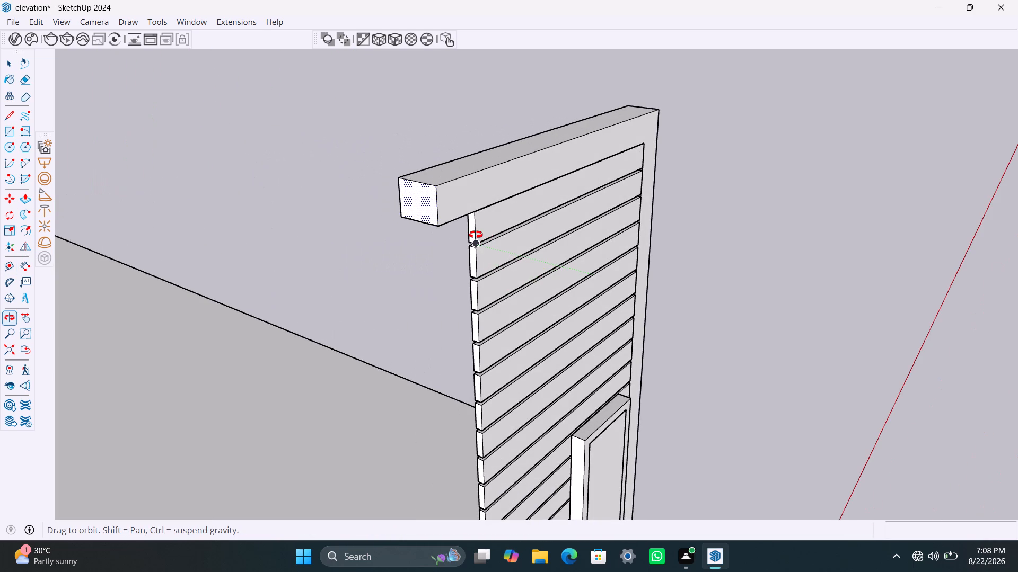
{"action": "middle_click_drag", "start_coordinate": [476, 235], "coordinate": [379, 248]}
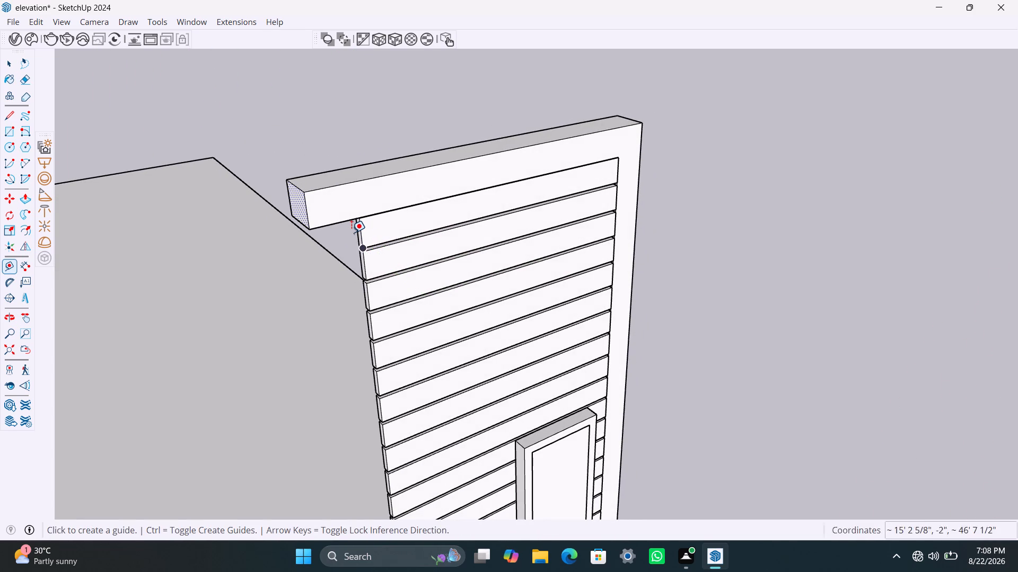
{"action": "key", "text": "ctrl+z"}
Extrude the top section of the column's inner face 6' 11" to the far top corner of the strip cladding.
{"action": "key", "text": "space"}
{"action": "left_click", "coordinate": [614, 138]}
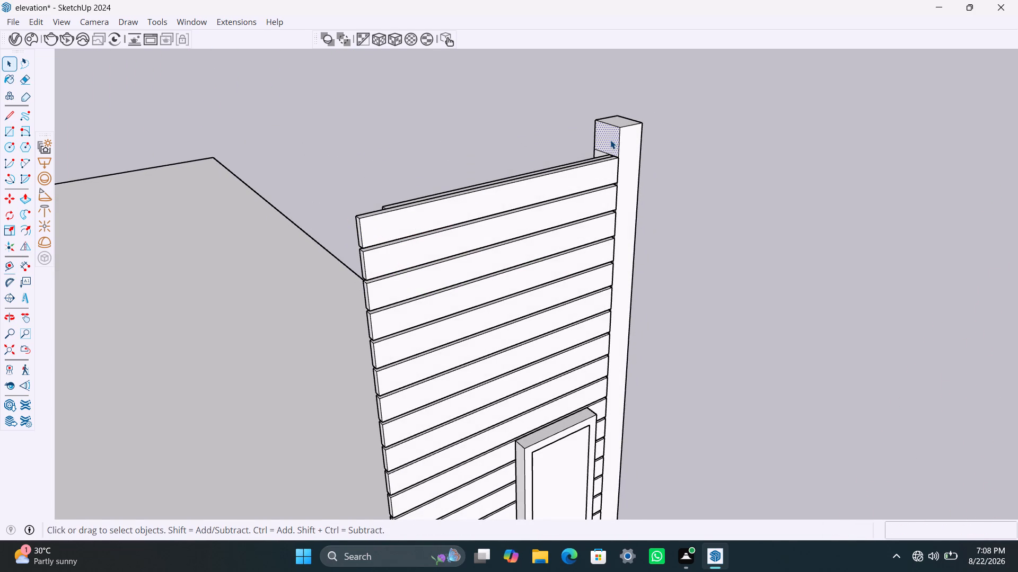
{"action": "key", "text": "p"}
{"action": "left_click", "coordinate": [610, 140]}
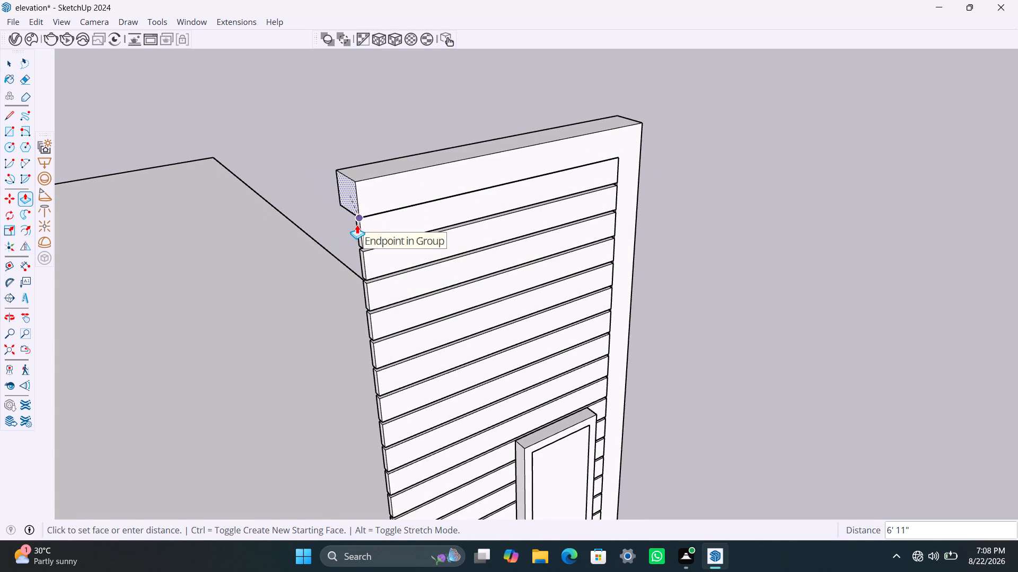
{"action": "left_click", "coordinate": [357, 225]}
Extend the end face of the top beam another 9" past the cladding edge.
{"action": "key", "text": "space"}
{"action": "key", "text": "p"}
{"action": "left_click", "coordinate": [352, 199]}
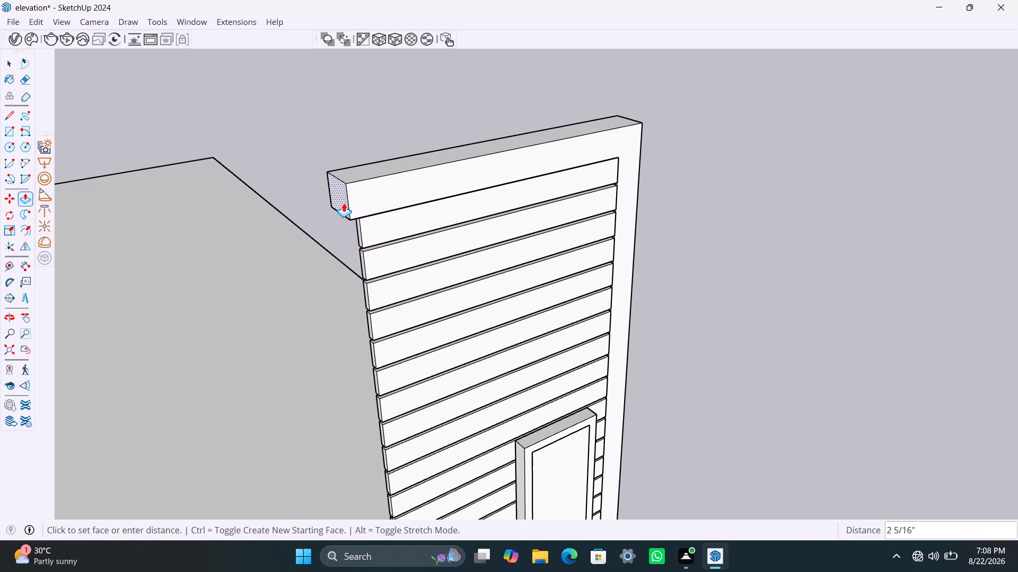
{"action": "type", "text": "9\""}
{"action": "key", "text": "Return"}
{"action": "key", "text": "space"}
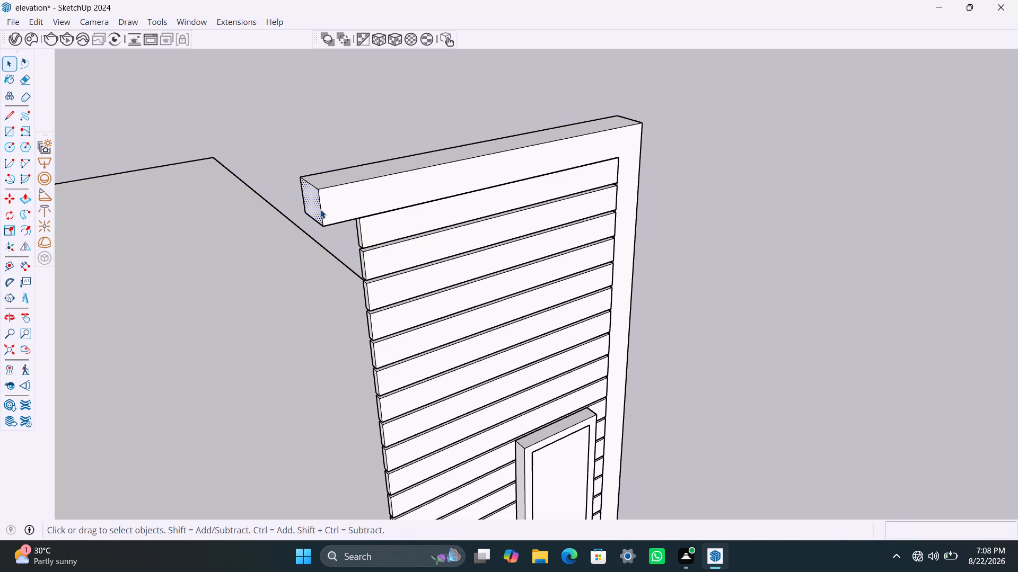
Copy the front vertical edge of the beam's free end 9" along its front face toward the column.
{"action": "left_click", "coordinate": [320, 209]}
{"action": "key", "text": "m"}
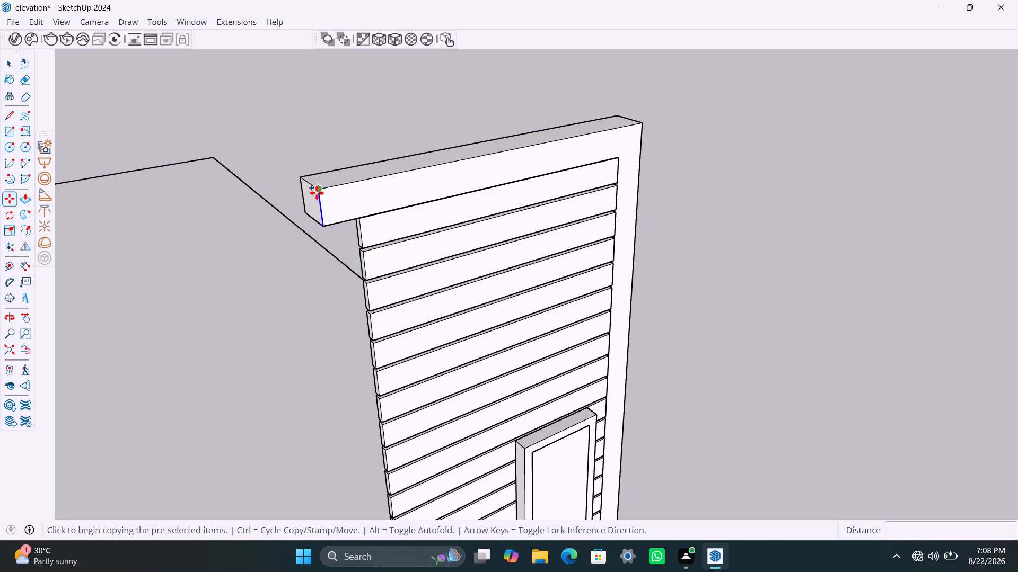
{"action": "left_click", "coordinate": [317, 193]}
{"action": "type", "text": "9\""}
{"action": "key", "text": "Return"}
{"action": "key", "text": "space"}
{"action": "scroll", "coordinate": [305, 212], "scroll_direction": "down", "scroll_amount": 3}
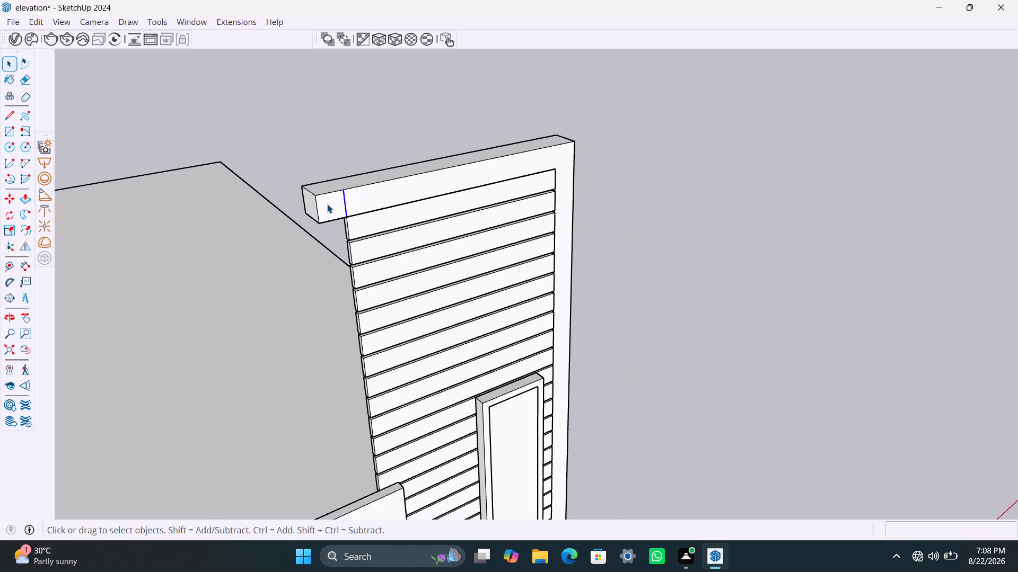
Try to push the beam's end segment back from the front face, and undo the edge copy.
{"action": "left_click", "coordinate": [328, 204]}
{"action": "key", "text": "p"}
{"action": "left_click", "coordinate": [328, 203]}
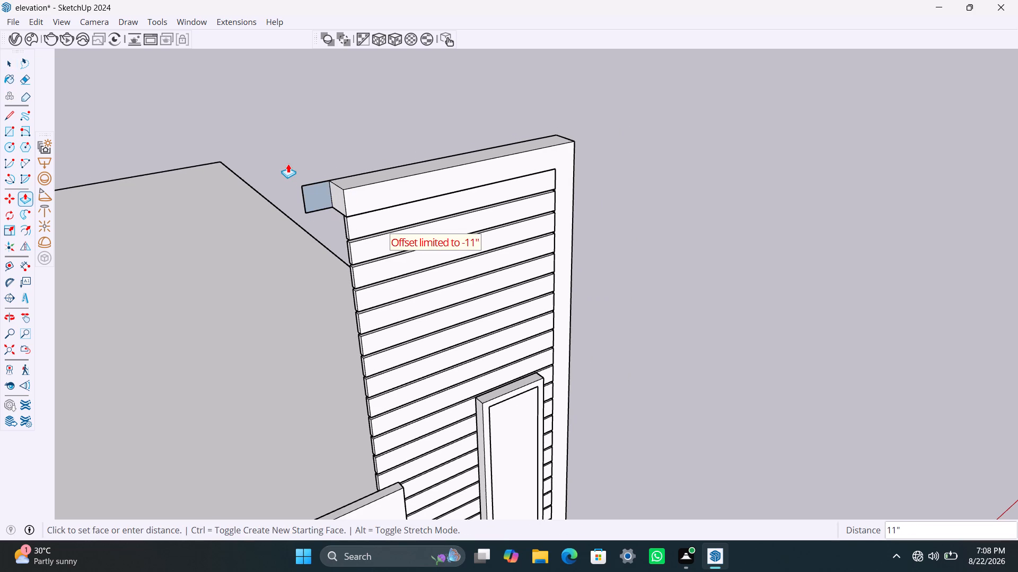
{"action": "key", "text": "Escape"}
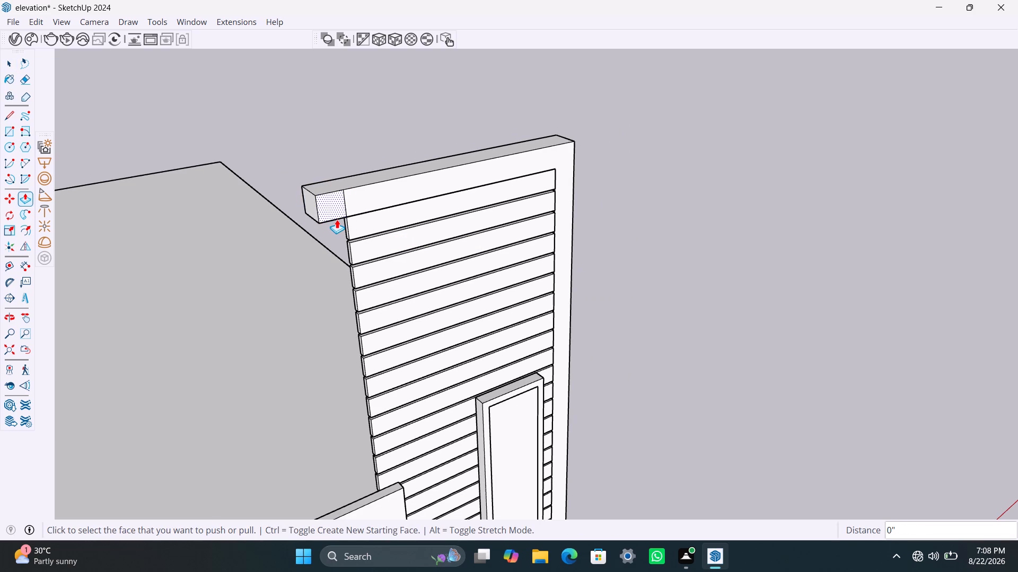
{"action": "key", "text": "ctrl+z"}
Delete the leftover vertical line on the rear face of the tall column below the beam.
{"action": "scroll", "coordinate": [290, 246], "scroll_direction": "down", "scroll_amount": 5}
{"action": "middle_click_drag", "start_coordinate": [276, 265], "coordinate": [684, 319]}
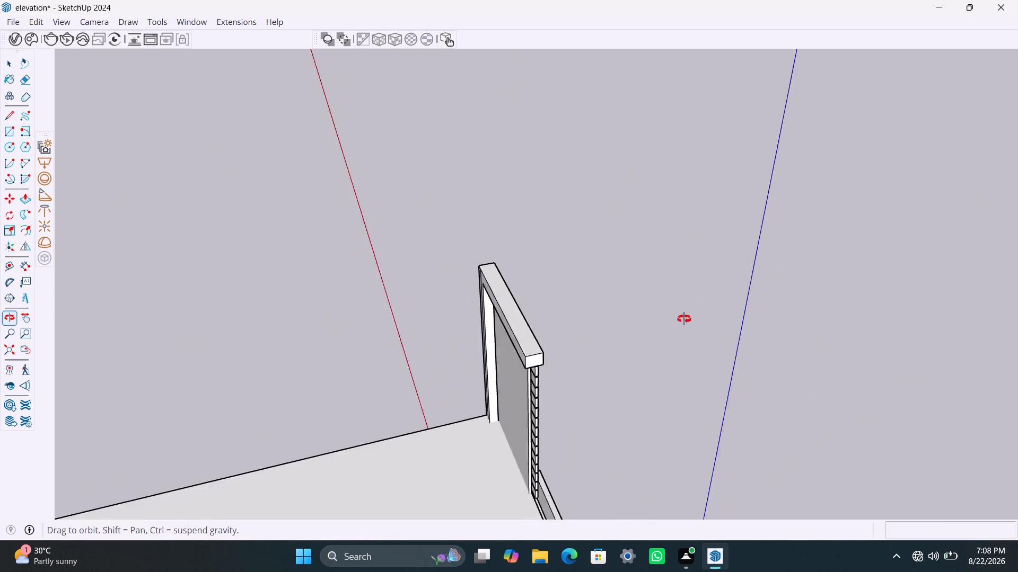
{"action": "middle_click_drag", "start_coordinate": [684, 319], "coordinate": [733, 321]}
{"action": "scroll", "coordinate": [581, 371], "scroll_direction": "up", "scroll_amount": 3}
{"action": "middle_click_drag", "start_coordinate": [594, 427], "coordinate": [698, 443]}
{"action": "key", "text": "space"}
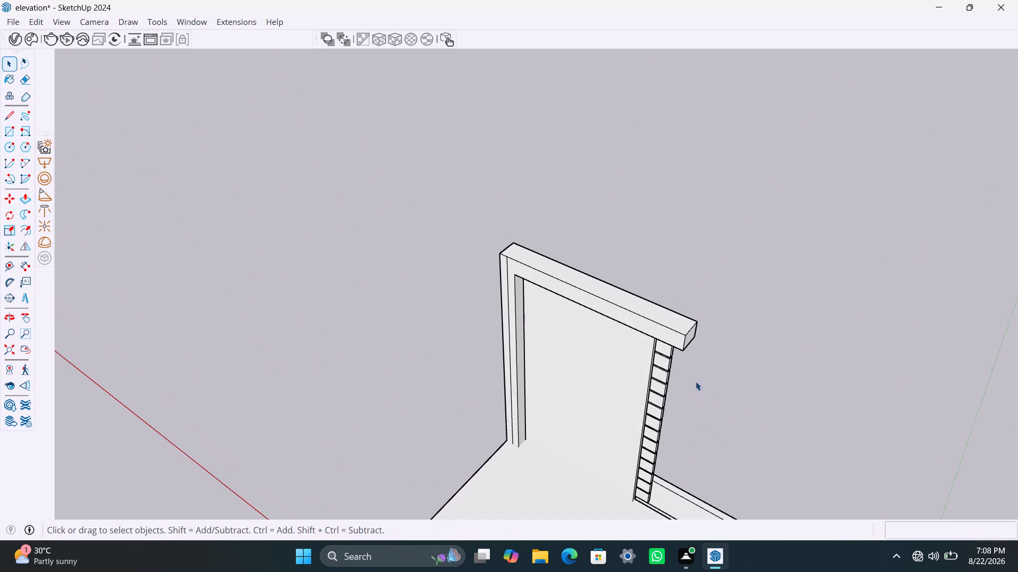
{"action": "scroll", "coordinate": [496, 434], "scroll_direction": "up", "scroll_amount": 6}
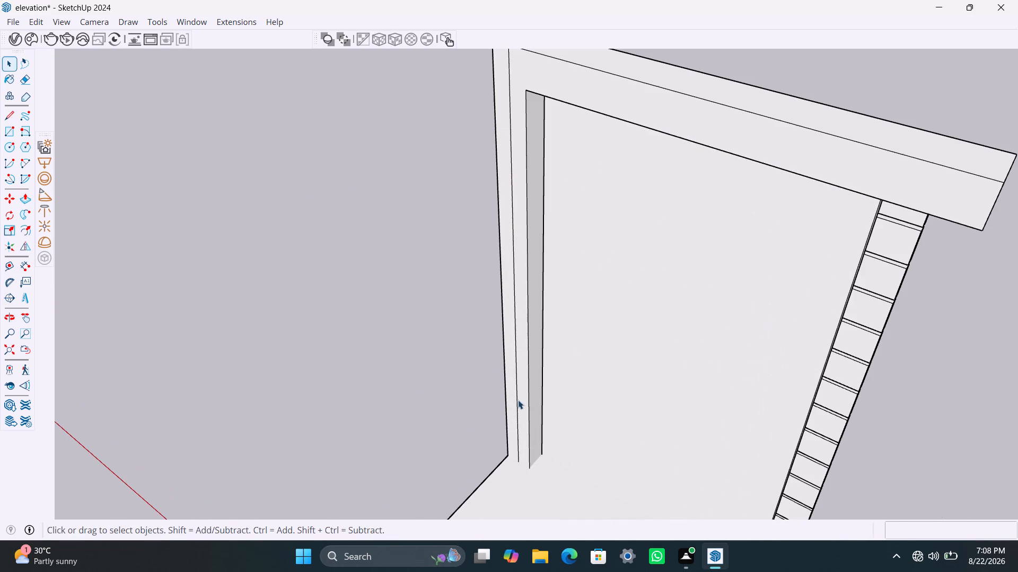
{"action": "left_click", "coordinate": [517, 389]}
{"action": "key", "text": "Delete"}
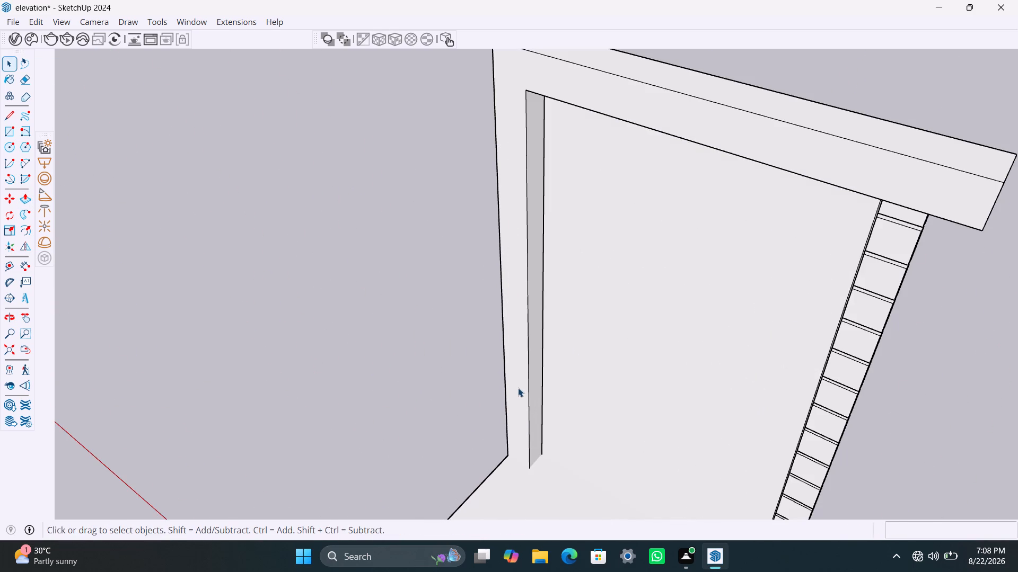
Copy the rear vertical edge of the beam's free end 9" along its rear face toward the column.
{"action": "scroll", "coordinate": [517, 382], "scroll_direction": "down", "scroll_amount": 11}
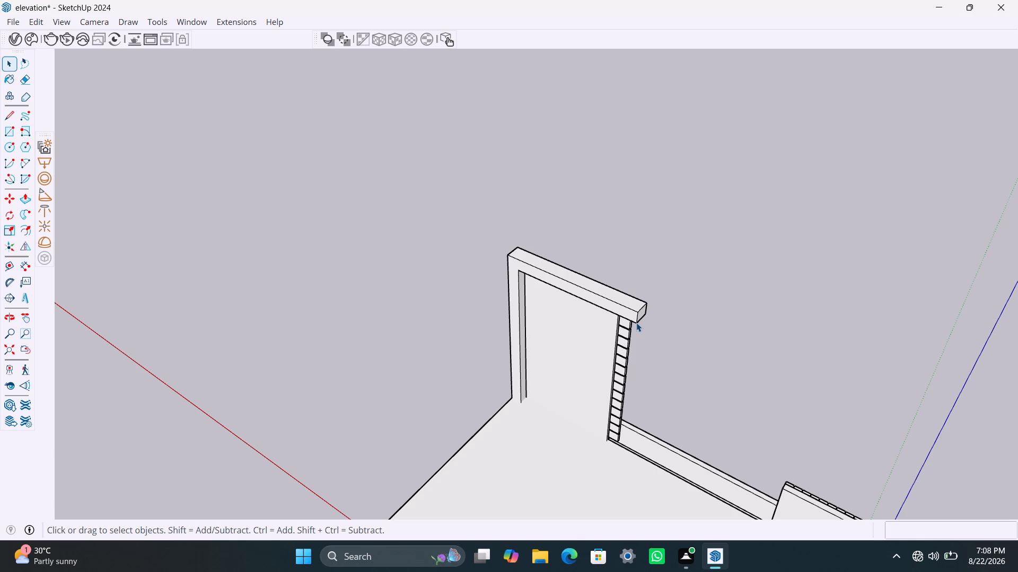
{"action": "scroll", "coordinate": [636, 318], "scroll_direction": "up", "scroll_amount": 4}
{"action": "left_click", "coordinate": [637, 313]}
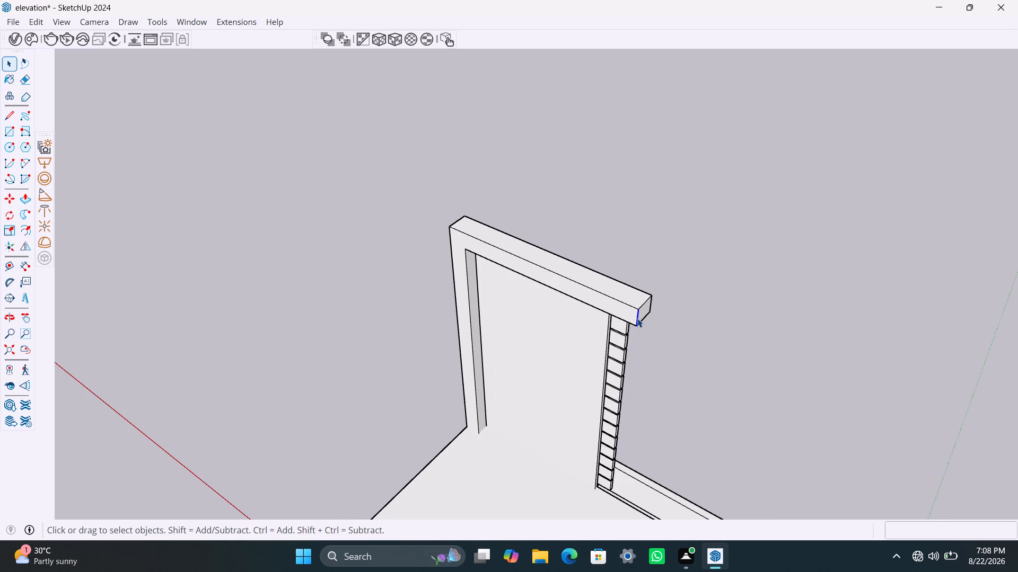
{"action": "key", "text": "m"}
{"action": "left_click", "coordinate": [634, 323]}
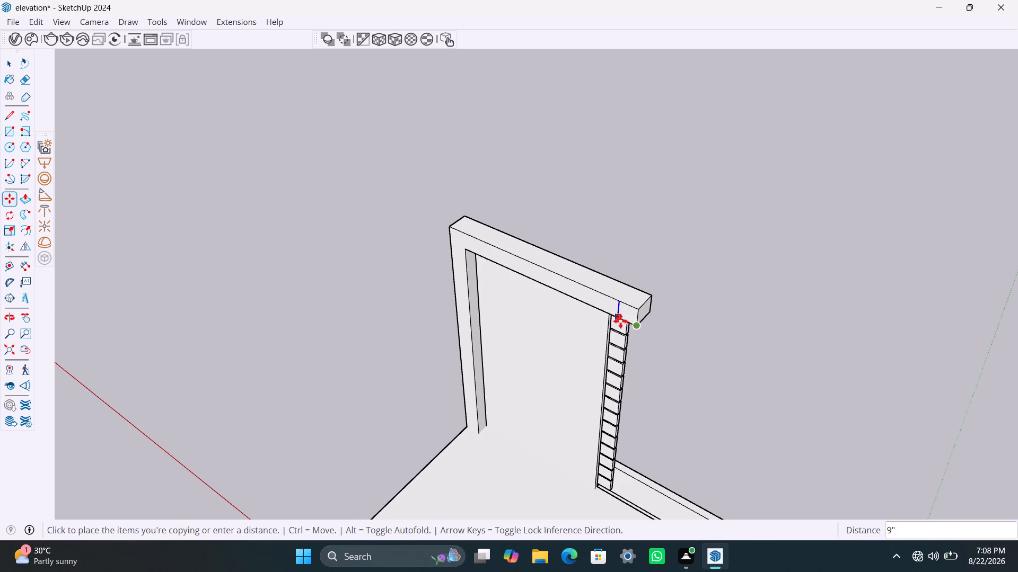
{"action": "type", "text": "9\""}
{"action": "key", "text": "Return"}
{"action": "key", "text": "space"}
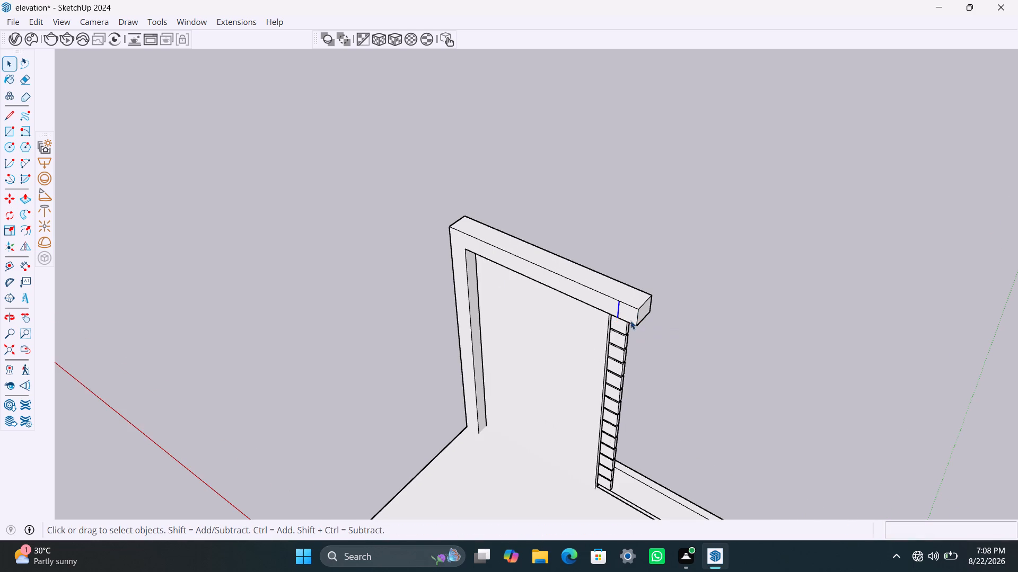
Extrude the 9" end segment of the beam's rear face about 25' back over the roof.
{"action": "left_click", "coordinate": [630, 314]}
{"action": "key", "text": "p"}
{"action": "left_click", "coordinate": [630, 314]}
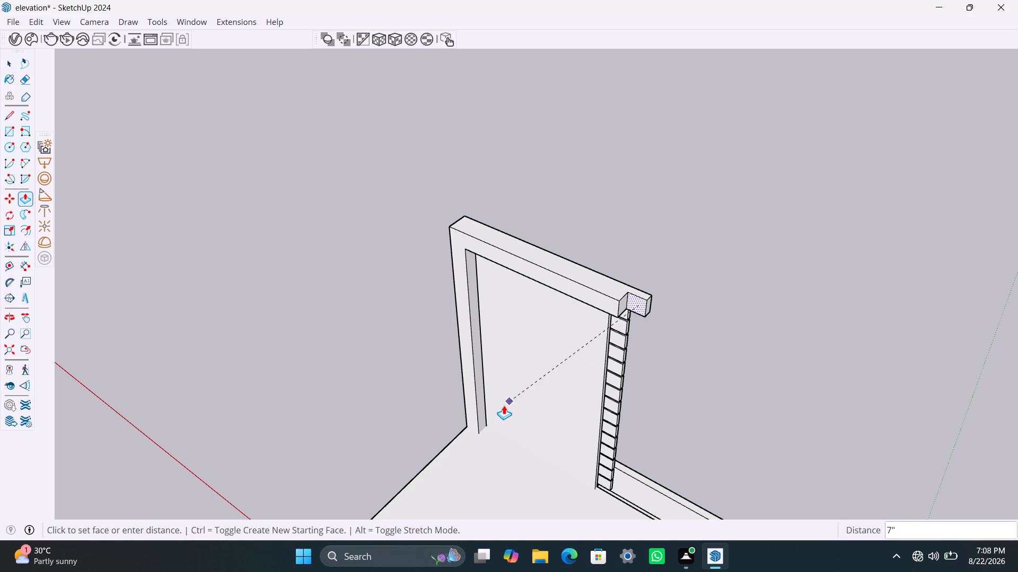
{"action": "scroll", "coordinate": [375, 433], "scroll_direction": "down", "scroll_amount": 9}
{"action": "middle_click_drag", "start_coordinate": [368, 407], "coordinate": [251, 407]}
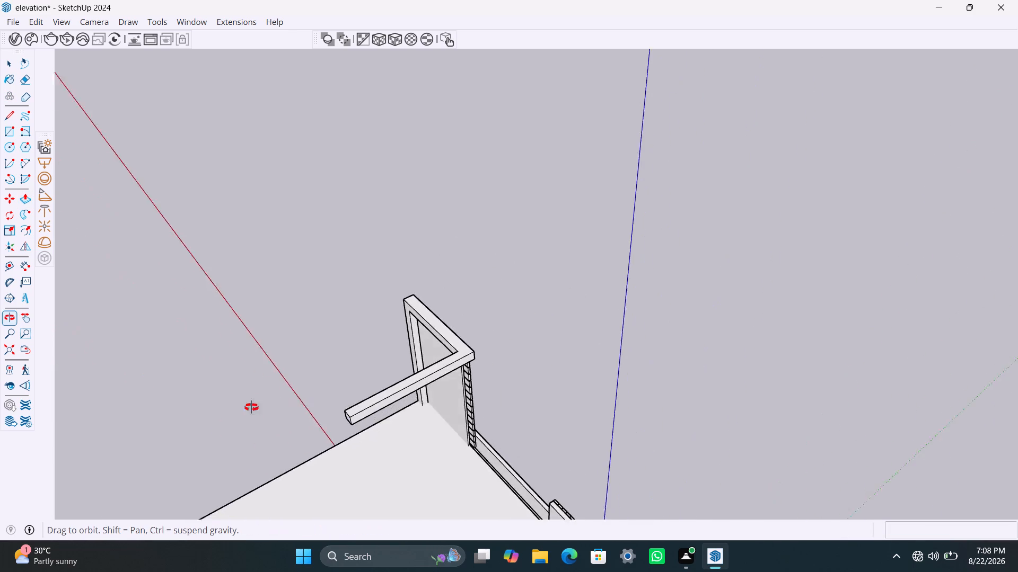
{"action": "middle_click_drag", "start_coordinate": [251, 407], "coordinate": [108, 360]}
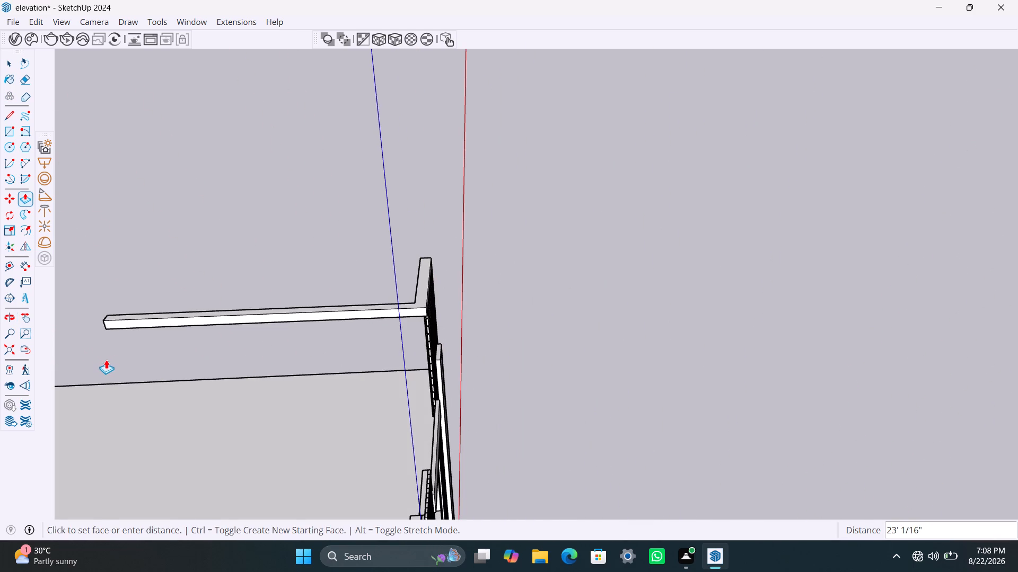
{"action": "scroll", "coordinate": [98, 356], "scroll_direction": "down", "scroll_amount": 2}
{"action": "middle_click_drag", "start_coordinate": [98, 356], "coordinate": [134, 362]}
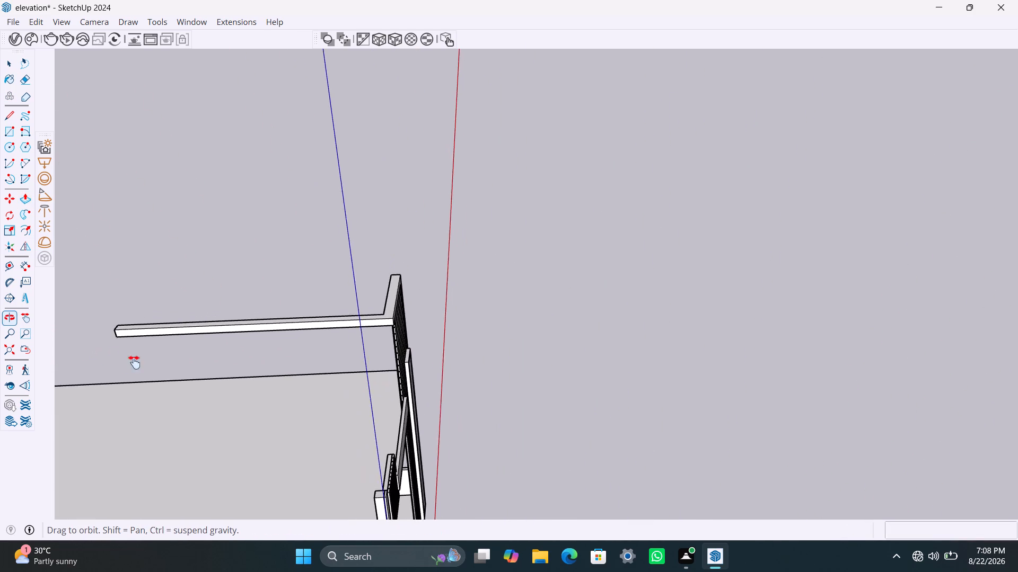
{"action": "middle_click_drag", "start_coordinate": [134, 362], "coordinate": [179, 368]}
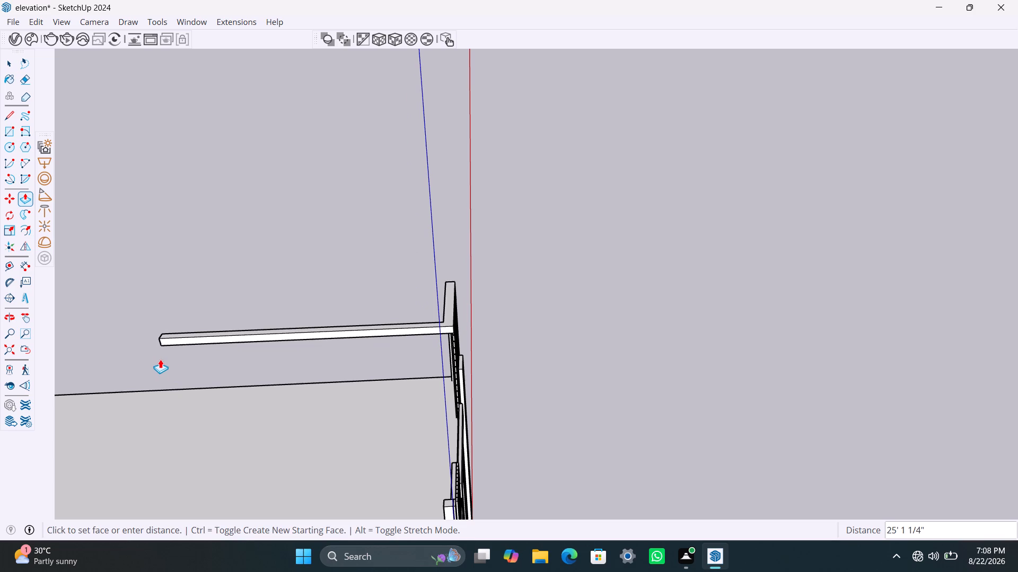
{"action": "left_click", "coordinate": [159, 359]}
{"action": "key", "text": "space"}
Examine the L-shaped top beam over the roof and facade from the front, side and above.
{"action": "scroll", "coordinate": [685, 273], "scroll_direction": "down", "scroll_amount": 7}
{"action": "middle_click_drag", "start_coordinate": [698, 267], "coordinate": [529, 324]}
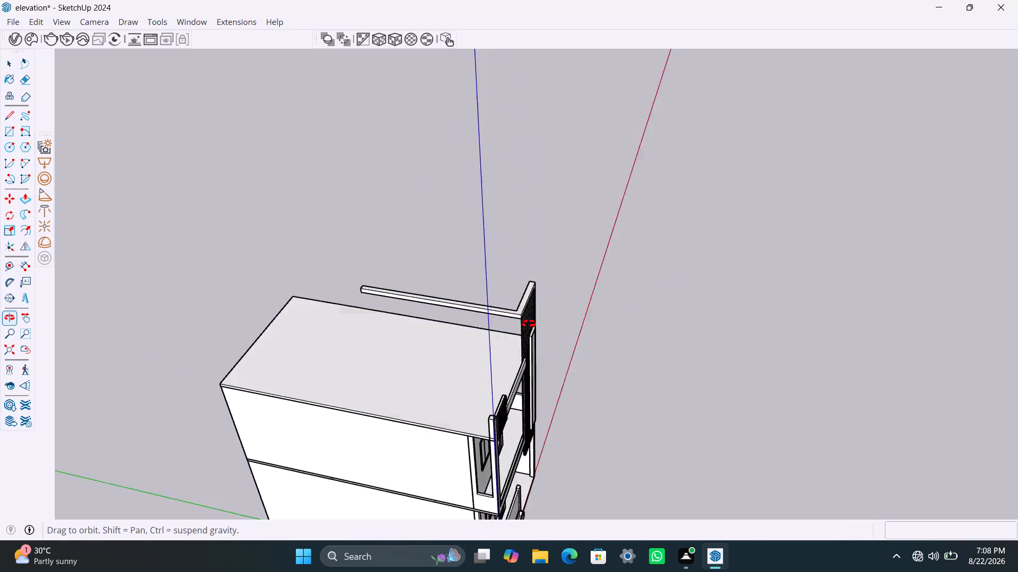
{"action": "middle_click_drag", "start_coordinate": [529, 324], "coordinate": [323, 329]}
{"action": "scroll", "coordinate": [540, 277], "scroll_direction": "up", "scroll_amount": 4}
{"action": "middle_click_drag", "start_coordinate": [550, 278], "coordinate": [336, 299]}
{"action": "scroll", "coordinate": [514, 295], "scroll_direction": "up", "scroll_amount": 4}
{"action": "middle_click_drag", "start_coordinate": [517, 266], "coordinate": [513, 294]}
{"action": "middle_click_drag", "start_coordinate": [512, 273], "coordinate": [265, 254]}
{"action": "scroll", "coordinate": [530, 193], "scroll_direction": "down", "scroll_amount": 3}
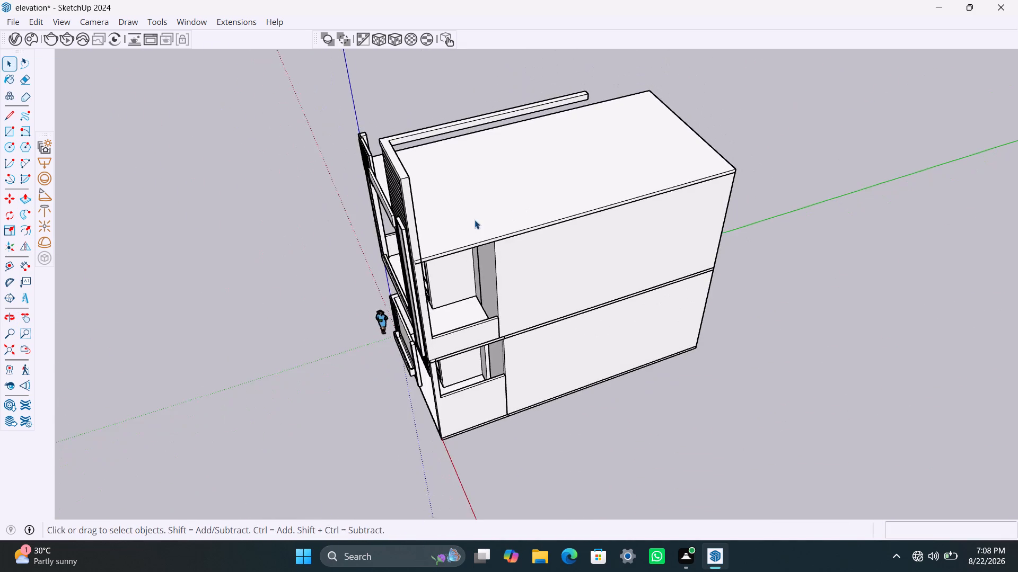
{"action": "middle_click_drag", "start_coordinate": [476, 220], "coordinate": [520, 237]}
{"action": "scroll", "coordinate": [498, 252], "scroll_direction": "up", "scroll_amount": 2}
{"action": "middle_click_drag", "start_coordinate": [444, 250], "coordinate": [759, 262]}
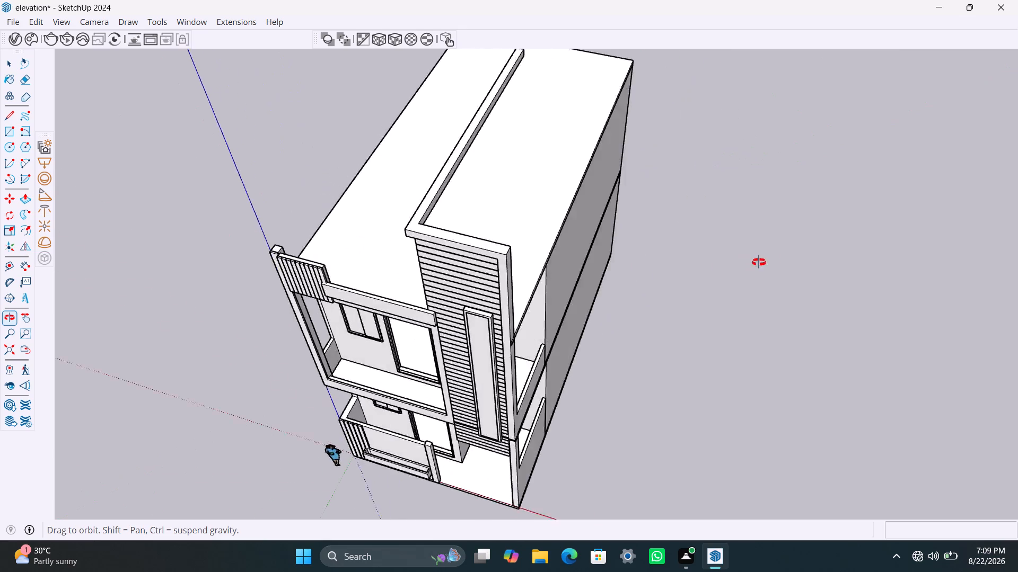
{"action": "middle_click_drag", "start_coordinate": [759, 262], "coordinate": [788, 256]}
{"action": "scroll", "coordinate": [510, 177], "scroll_direction": "up", "scroll_amount": 3}
{"action": "scroll", "coordinate": [461, 235], "scroll_direction": "down", "scroll_amount": 3}
{"action": "middle_click_drag", "start_coordinate": [446, 249], "coordinate": [564, 270]}
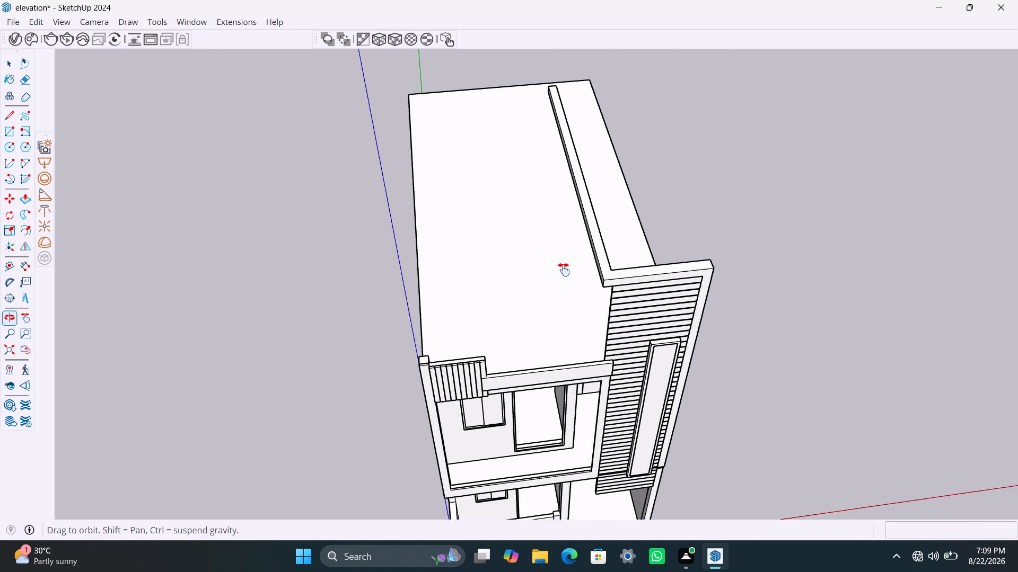
{"action": "middle_click_drag", "start_coordinate": [564, 270], "coordinate": [525, 325]}
{"action": "scroll", "coordinate": [412, 411], "scroll_direction": "up", "scroll_amount": 4}
{"action": "middle_click_drag", "start_coordinate": [409, 386], "coordinate": [480, 372]}
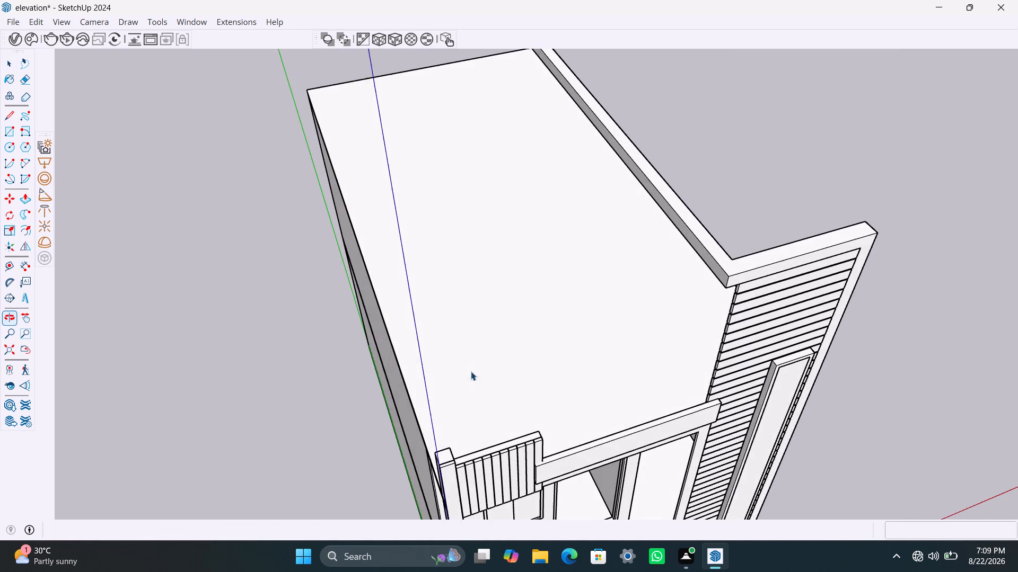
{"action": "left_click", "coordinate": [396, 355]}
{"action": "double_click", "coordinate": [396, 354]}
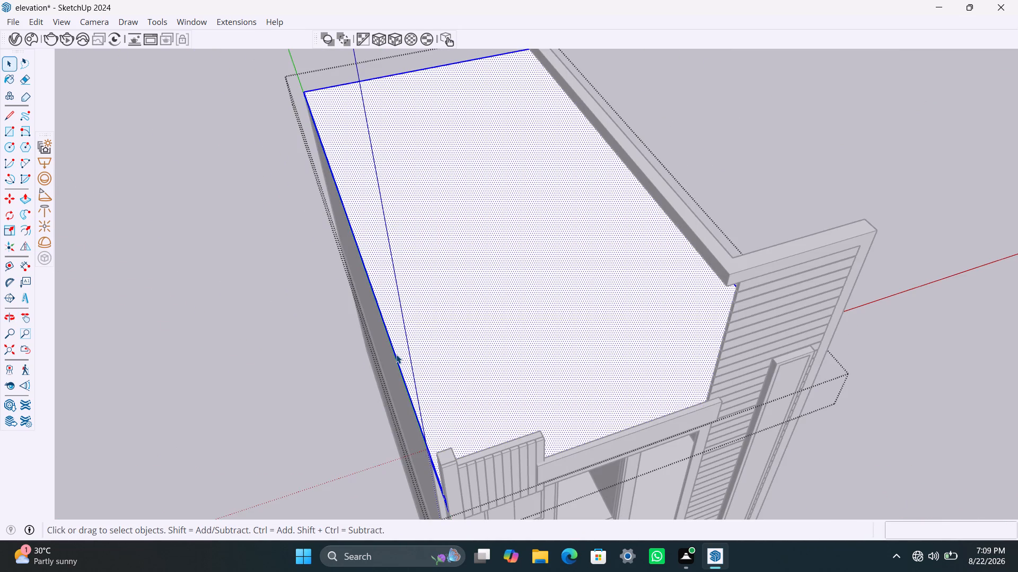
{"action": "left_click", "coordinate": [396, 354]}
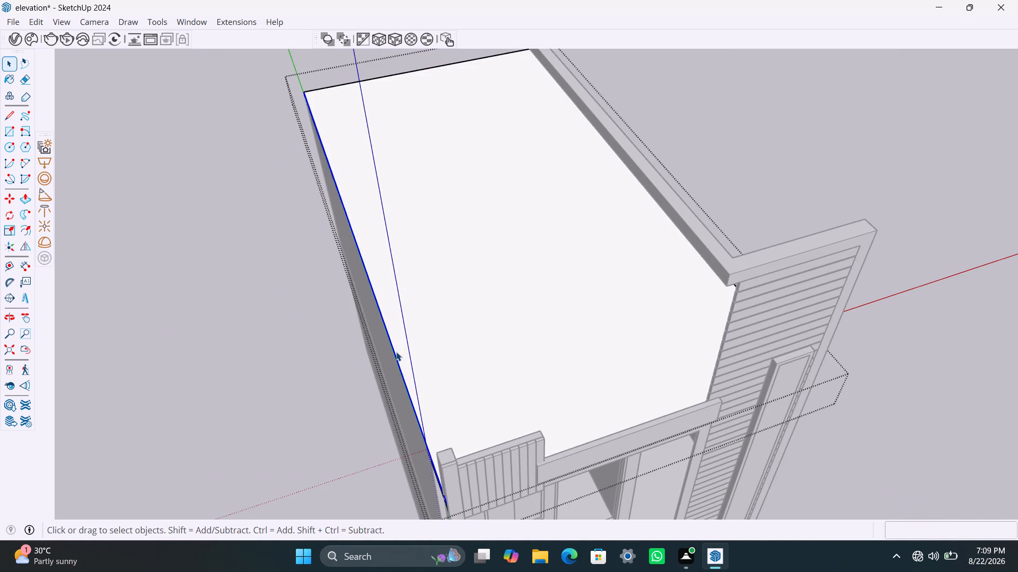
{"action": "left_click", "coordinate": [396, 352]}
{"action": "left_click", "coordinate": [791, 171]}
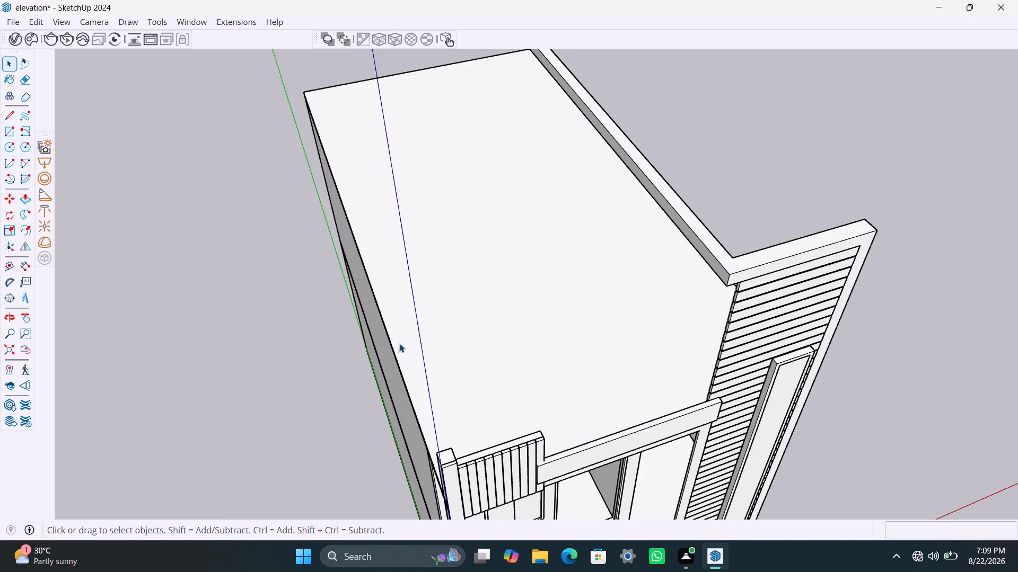
Open the top slab group and offset the outline of its roof face 4.5" inward.
{"action": "left_click", "coordinate": [397, 347]}
{"action": "scroll", "coordinate": [470, 298], "scroll_direction": "down", "scroll_amount": 3}
{"action": "middle_click_drag", "start_coordinate": [470, 298], "coordinate": [347, 408]}
{"action": "left_click", "coordinate": [449, 302]}
{"action": "double_click", "coordinate": [455, 305]}
{"action": "left_click", "coordinate": [448, 306]}
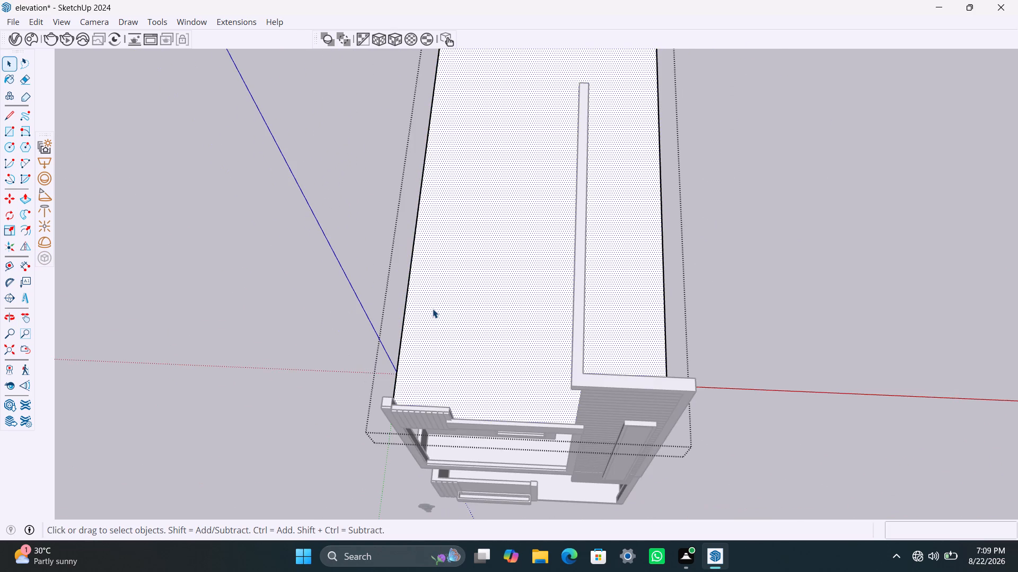
{"action": "key", "text": "f"}
{"action": "left_click", "coordinate": [433, 309]}
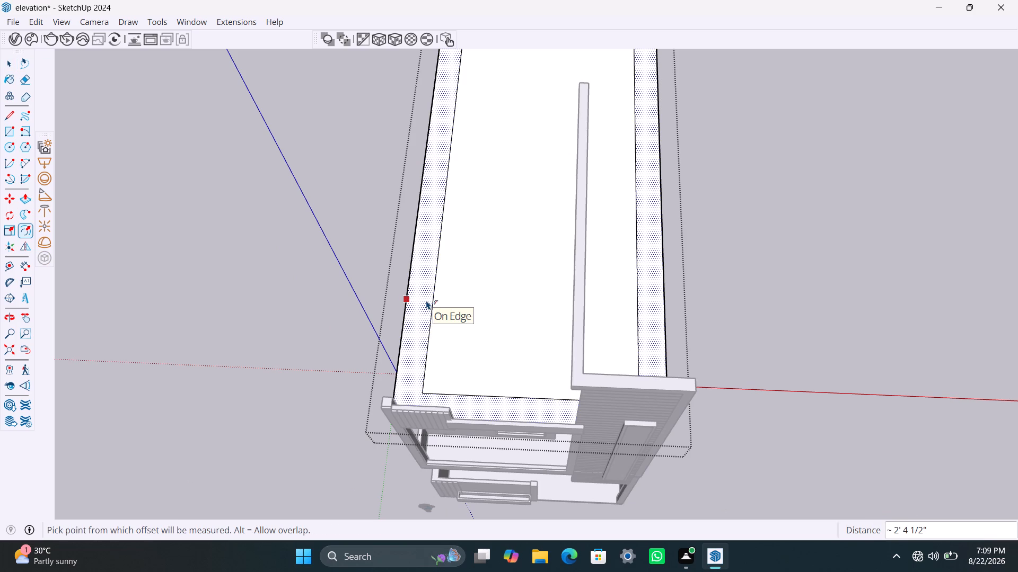
{"action": "key", "text": "9"}
{"action": "key", "text": "BackSpace"}
{"action": "type", "text": "4.5\""}
{"action": "key", "text": "Return"}
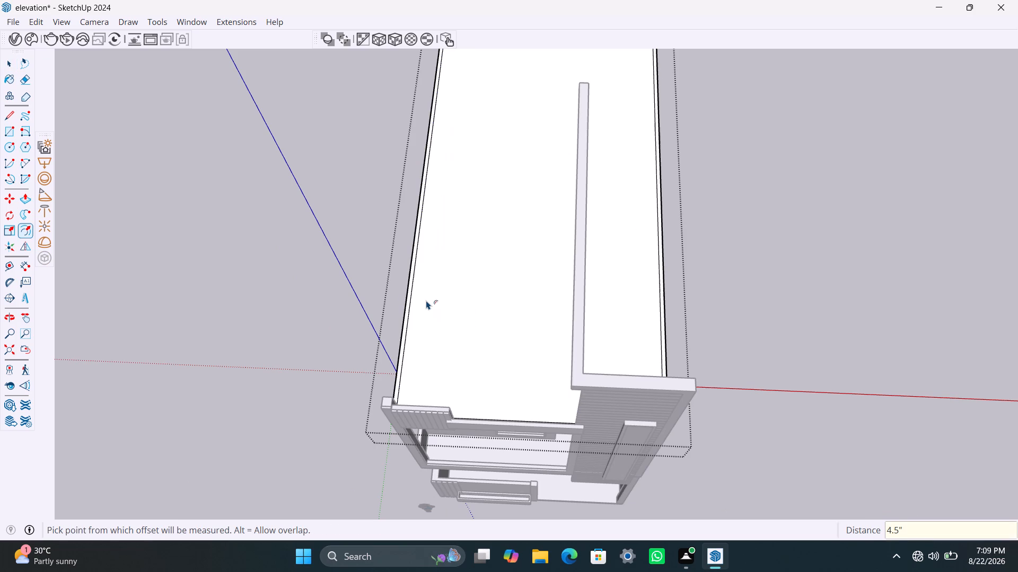
{"action": "key", "text": "space"}
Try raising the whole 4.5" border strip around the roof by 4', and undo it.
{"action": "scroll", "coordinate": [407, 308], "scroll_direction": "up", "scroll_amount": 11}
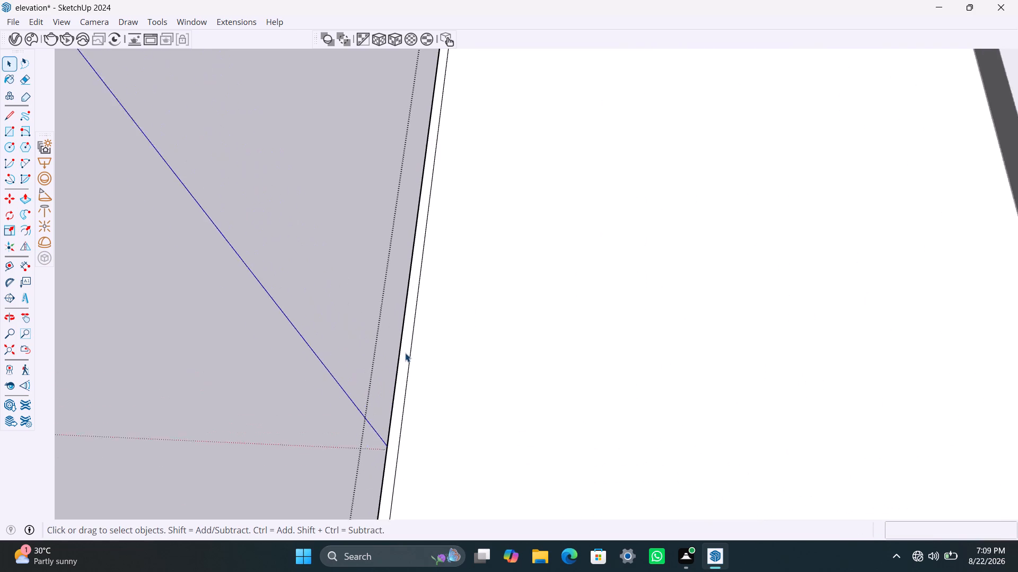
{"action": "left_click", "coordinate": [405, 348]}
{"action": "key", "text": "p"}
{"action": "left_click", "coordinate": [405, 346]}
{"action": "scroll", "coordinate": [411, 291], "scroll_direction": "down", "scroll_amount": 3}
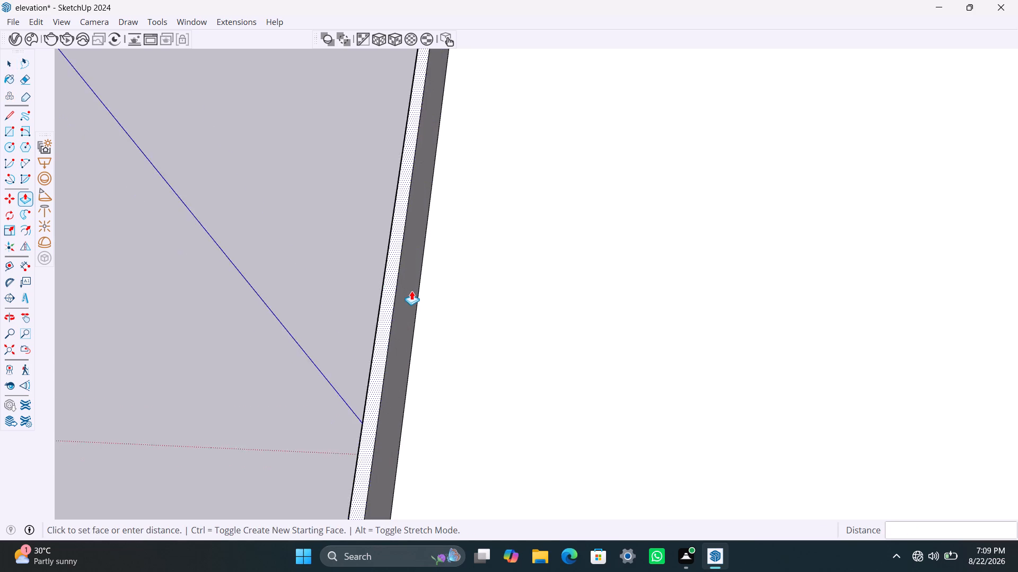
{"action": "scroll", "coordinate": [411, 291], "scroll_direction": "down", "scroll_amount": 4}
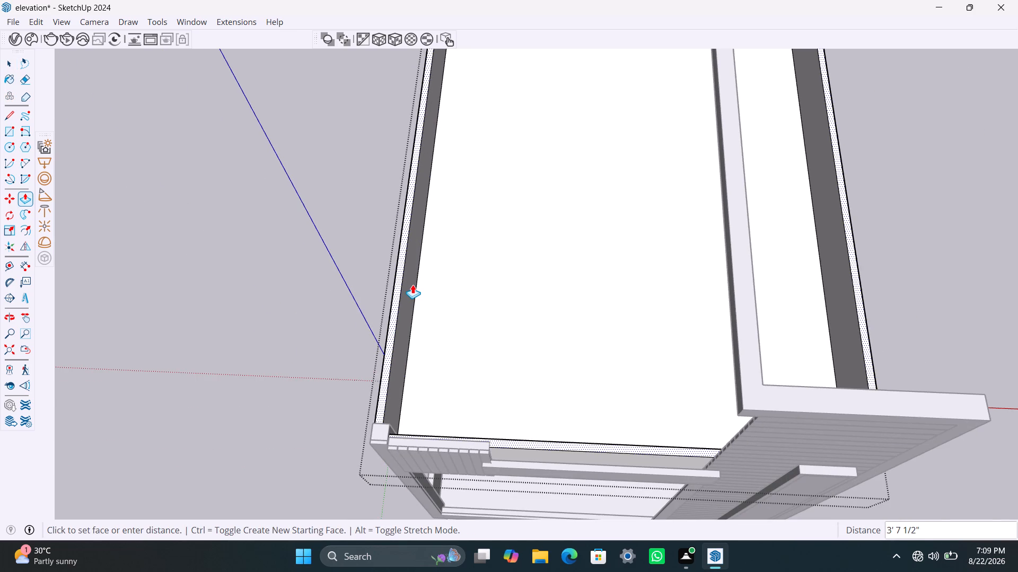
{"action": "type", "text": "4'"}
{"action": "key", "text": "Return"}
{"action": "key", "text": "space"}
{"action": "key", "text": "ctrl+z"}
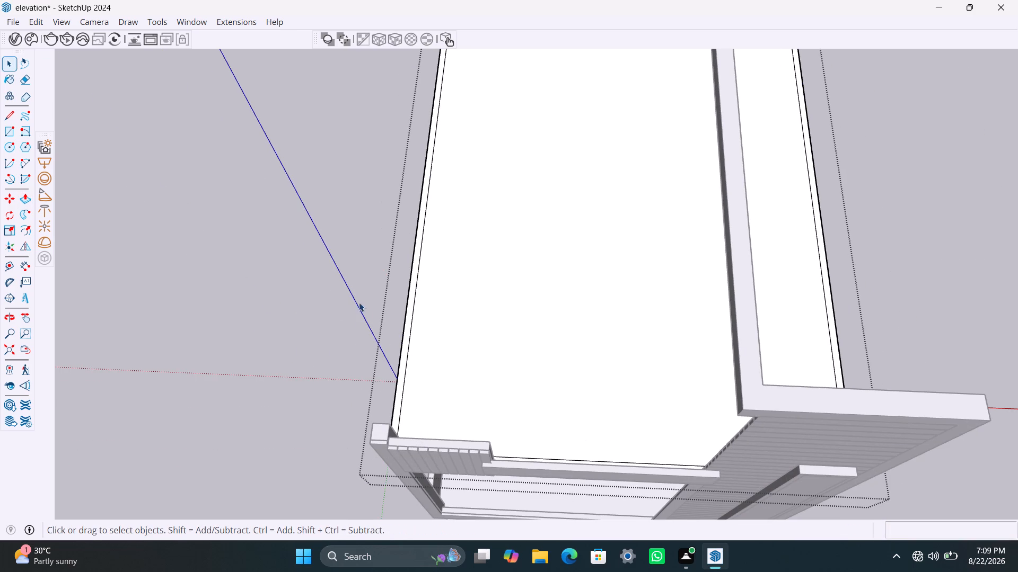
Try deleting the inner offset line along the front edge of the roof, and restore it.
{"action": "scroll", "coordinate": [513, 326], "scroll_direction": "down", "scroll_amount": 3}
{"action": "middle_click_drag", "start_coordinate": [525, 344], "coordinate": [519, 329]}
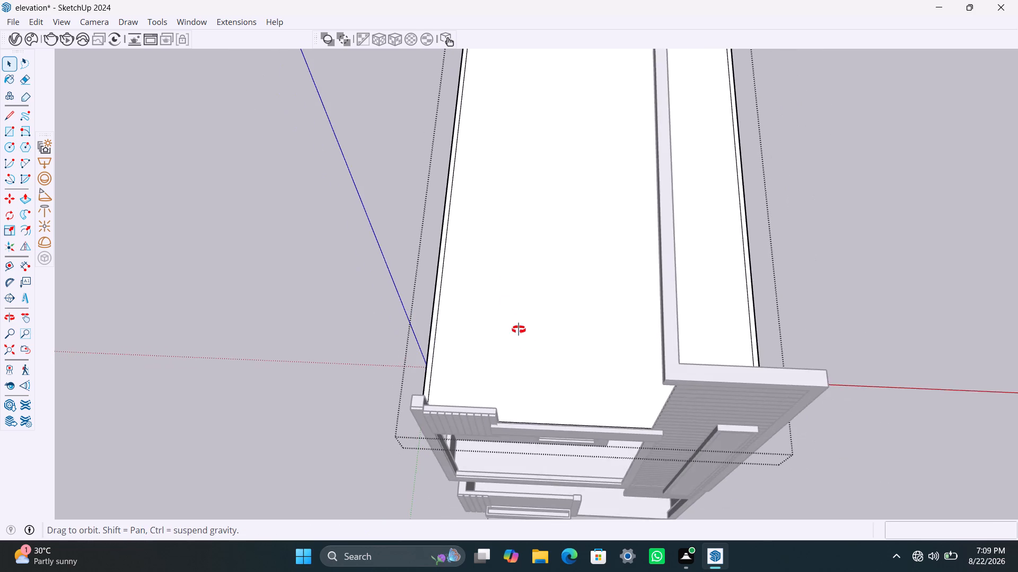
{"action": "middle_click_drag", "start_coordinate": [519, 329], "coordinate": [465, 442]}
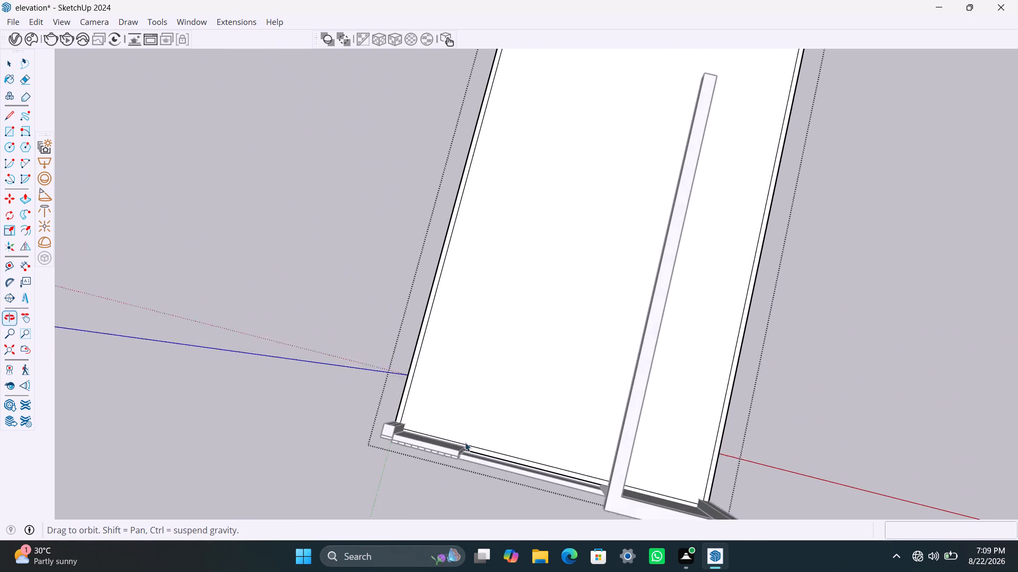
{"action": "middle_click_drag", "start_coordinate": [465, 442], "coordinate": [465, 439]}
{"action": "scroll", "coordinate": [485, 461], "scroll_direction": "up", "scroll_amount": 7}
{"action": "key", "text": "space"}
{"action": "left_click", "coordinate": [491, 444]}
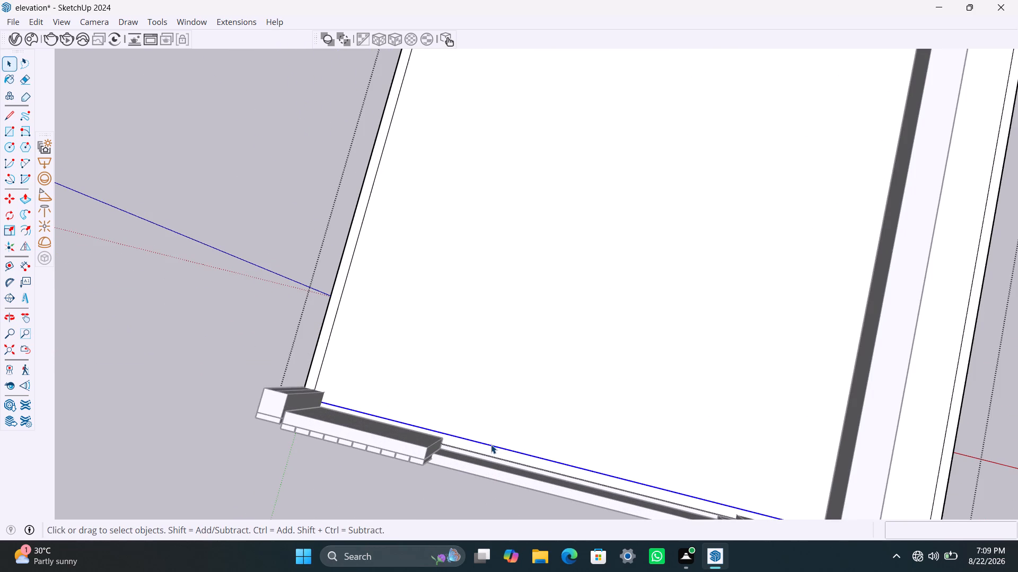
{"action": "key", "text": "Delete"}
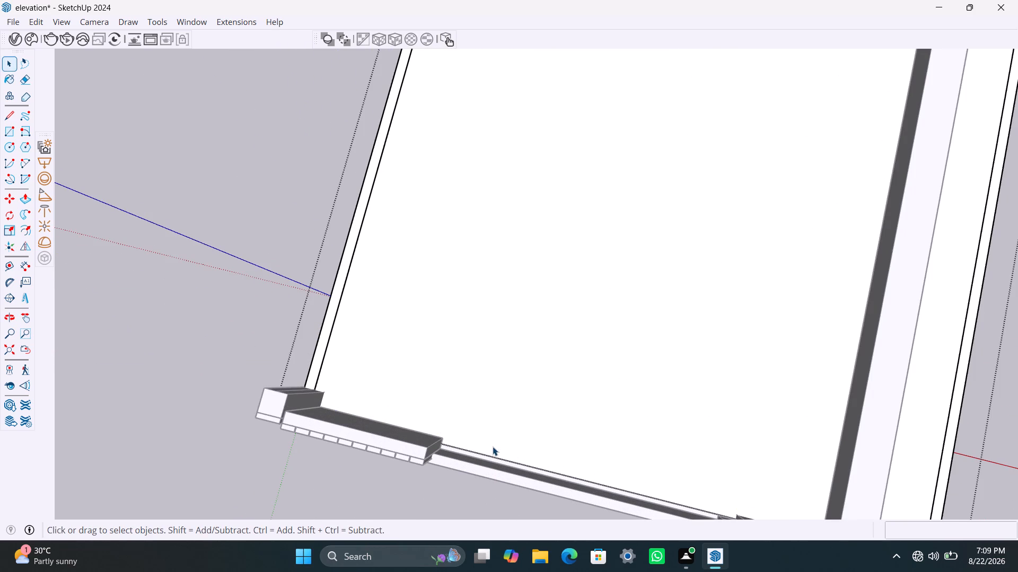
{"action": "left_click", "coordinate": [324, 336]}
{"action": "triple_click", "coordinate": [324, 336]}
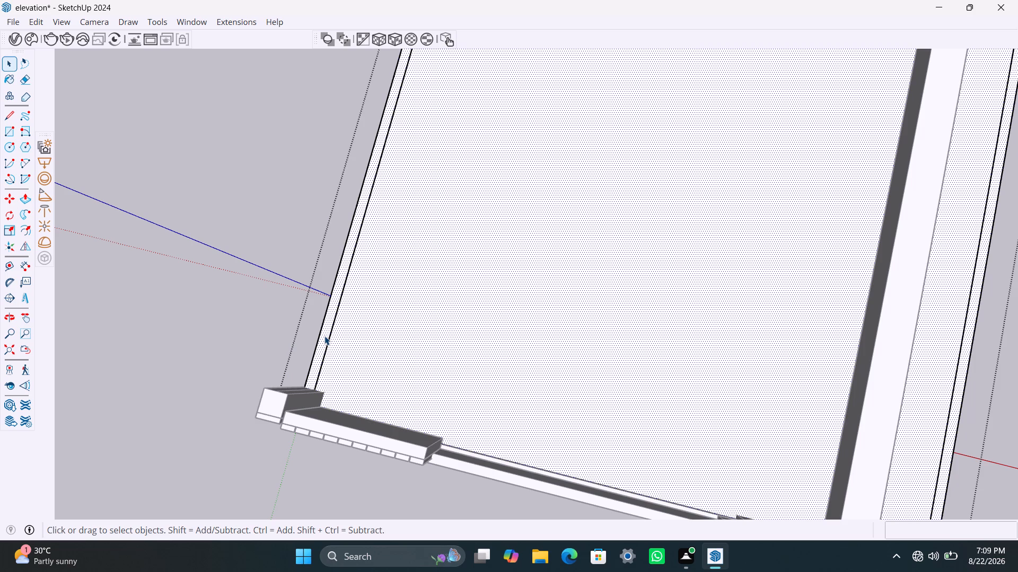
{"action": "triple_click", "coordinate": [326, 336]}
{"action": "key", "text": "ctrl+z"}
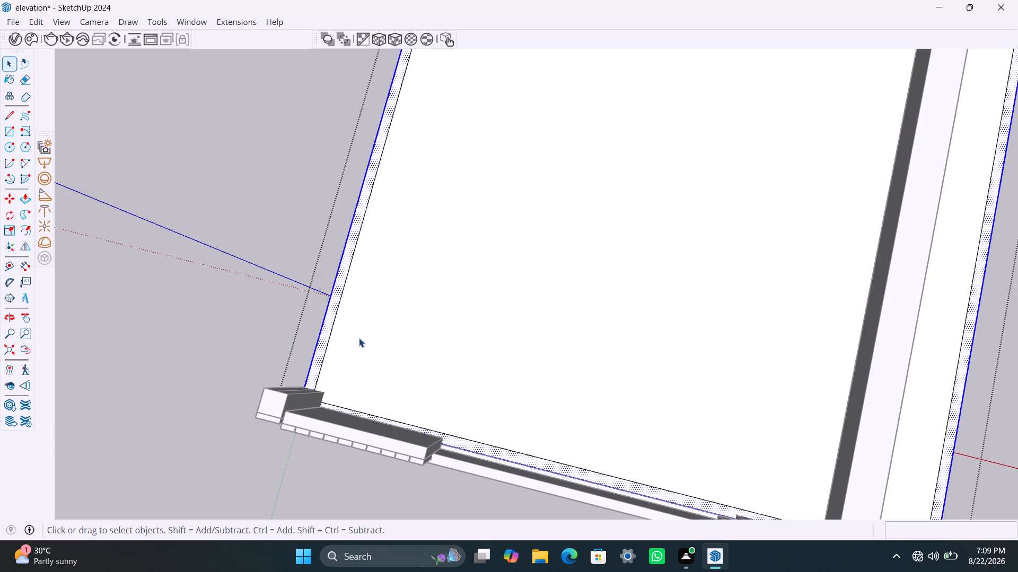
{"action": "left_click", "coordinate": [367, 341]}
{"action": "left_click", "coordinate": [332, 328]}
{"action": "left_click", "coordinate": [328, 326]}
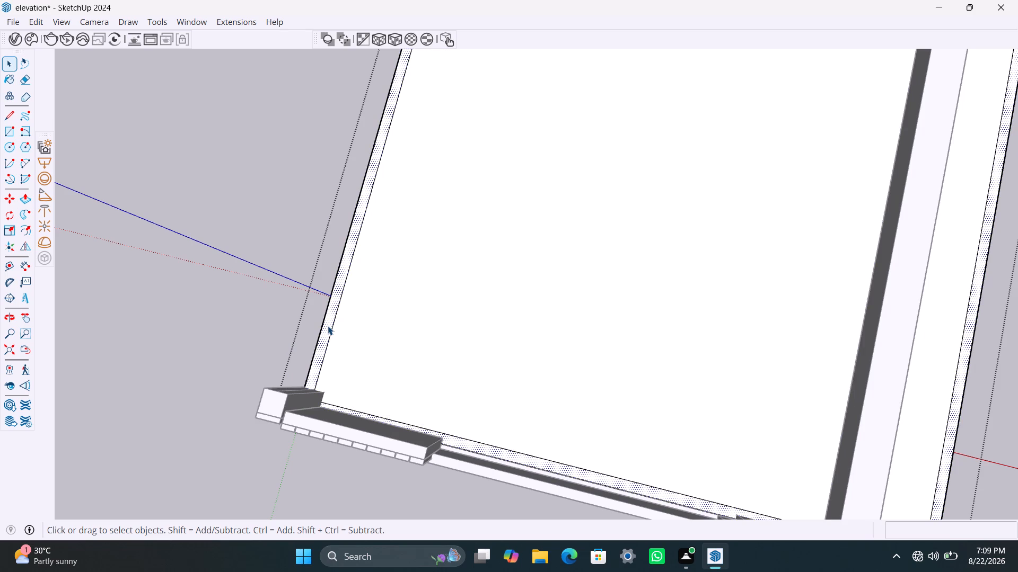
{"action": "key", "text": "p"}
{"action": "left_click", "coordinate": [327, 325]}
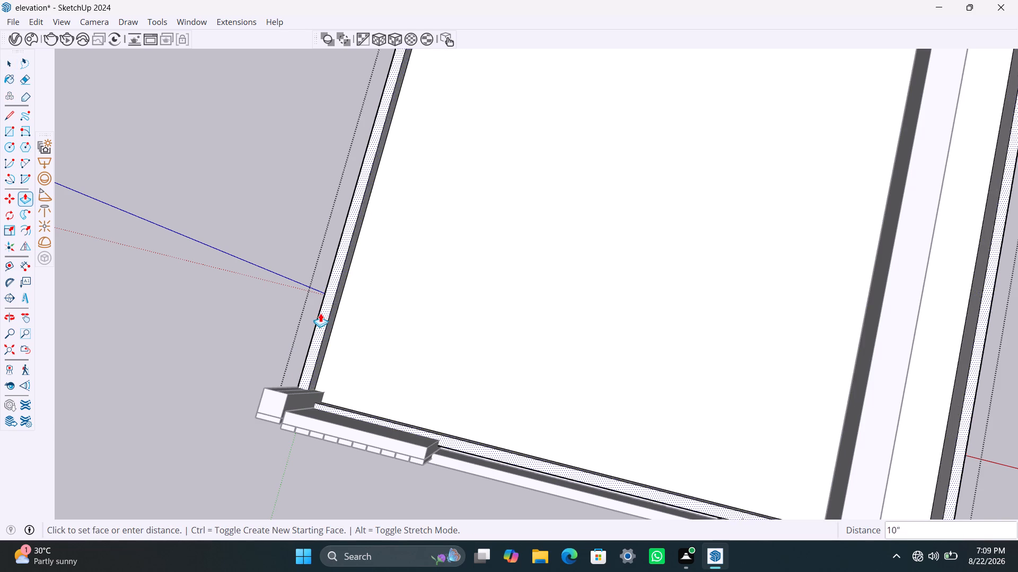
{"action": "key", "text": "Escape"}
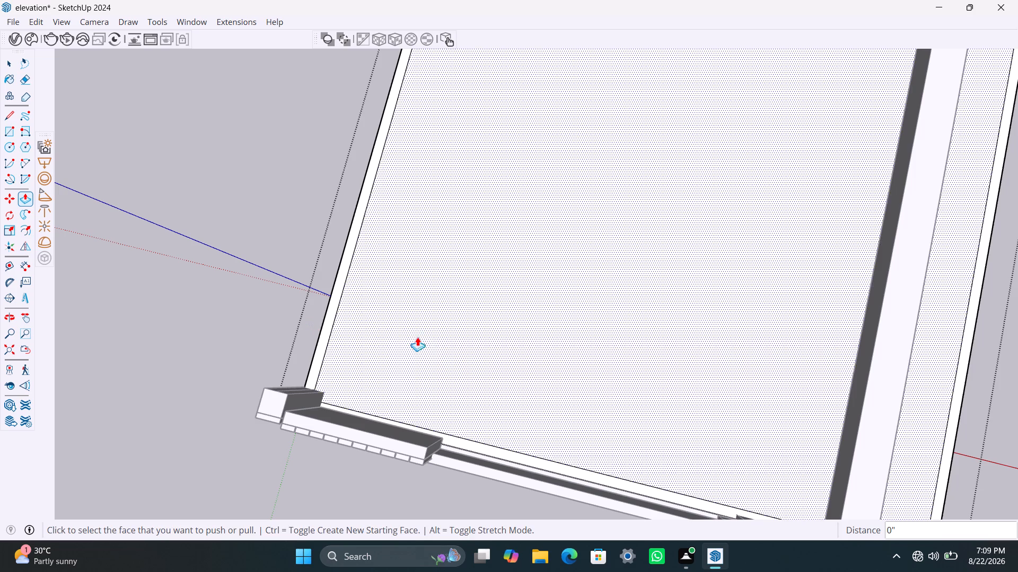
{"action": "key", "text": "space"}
Move the front inner offset line 4 1/2" forward onto the roof's front edge.
{"action": "left_click", "coordinate": [480, 442]}
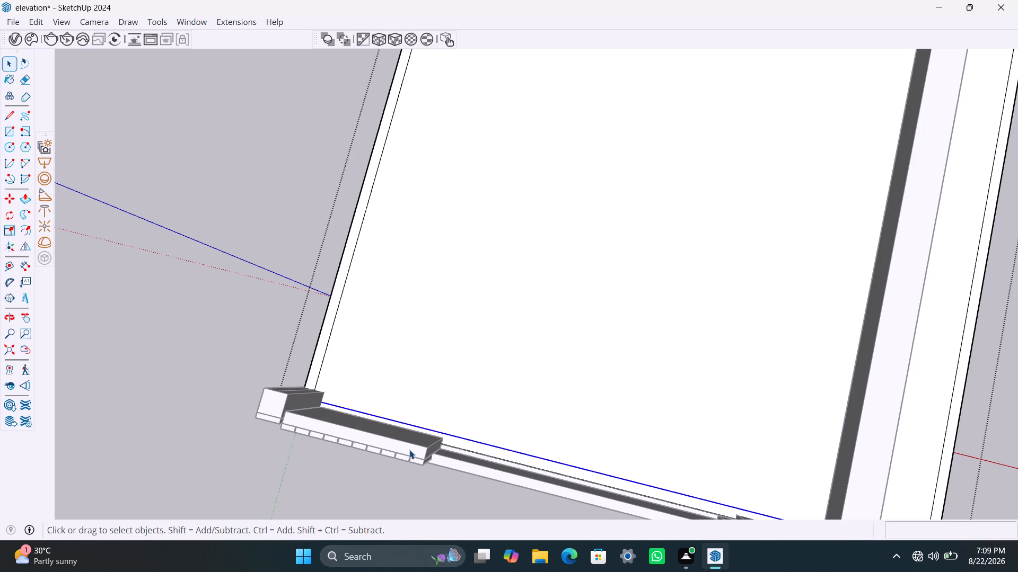
{"action": "key", "text": "m"}
{"action": "left_click", "coordinate": [488, 442]}
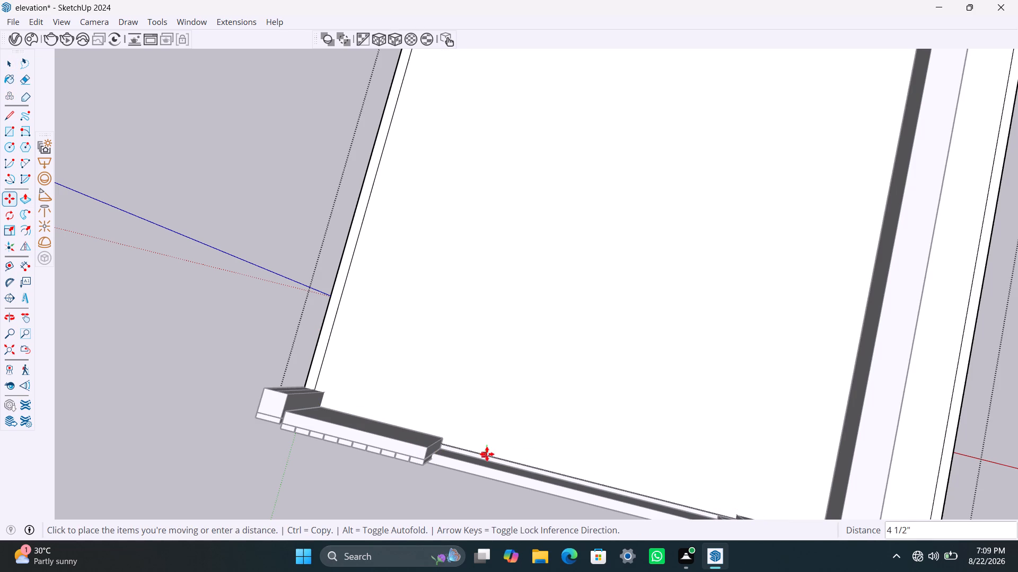
{"action": "left_click", "coordinate": [487, 454]}
{"action": "key", "text": "space"}
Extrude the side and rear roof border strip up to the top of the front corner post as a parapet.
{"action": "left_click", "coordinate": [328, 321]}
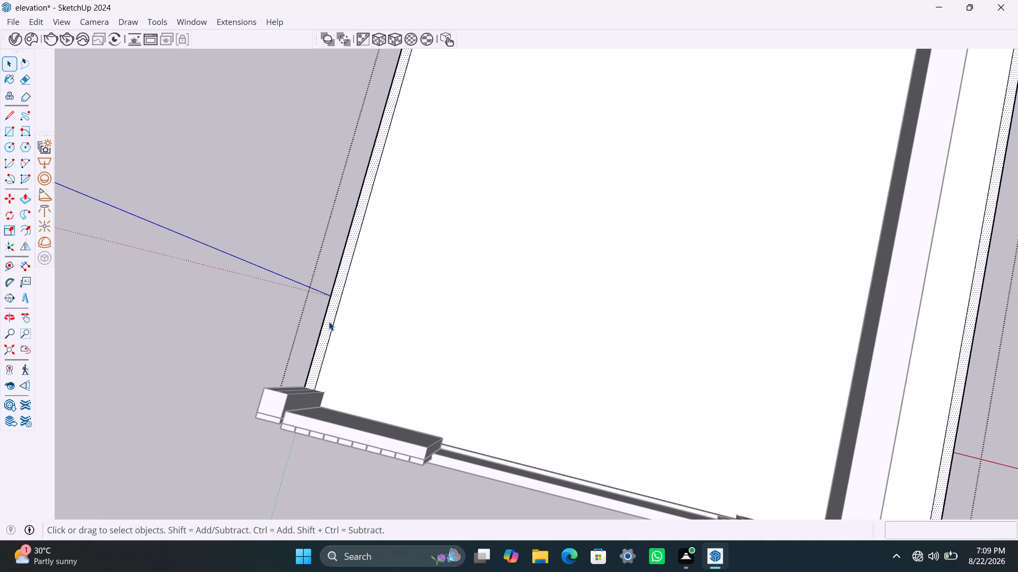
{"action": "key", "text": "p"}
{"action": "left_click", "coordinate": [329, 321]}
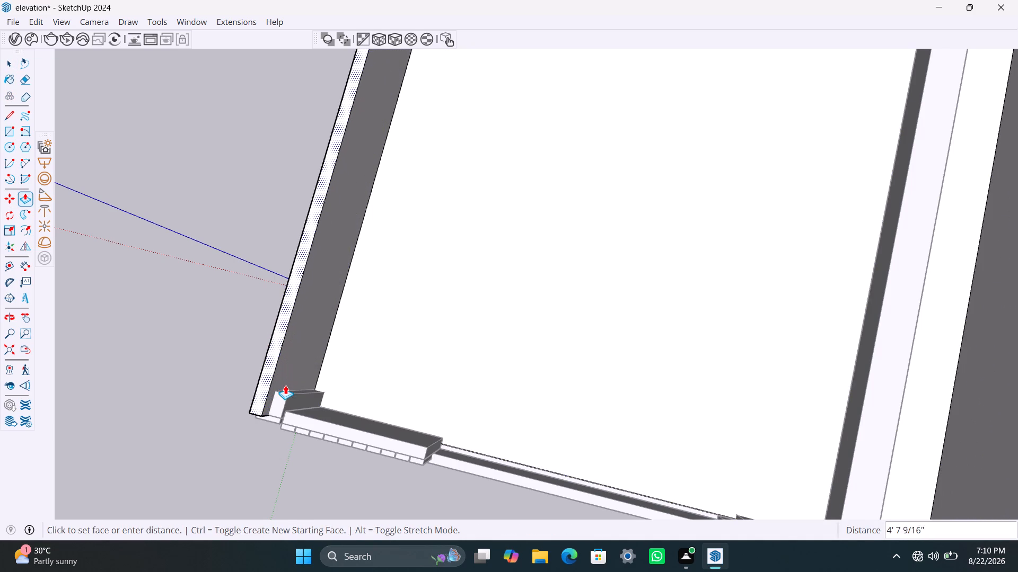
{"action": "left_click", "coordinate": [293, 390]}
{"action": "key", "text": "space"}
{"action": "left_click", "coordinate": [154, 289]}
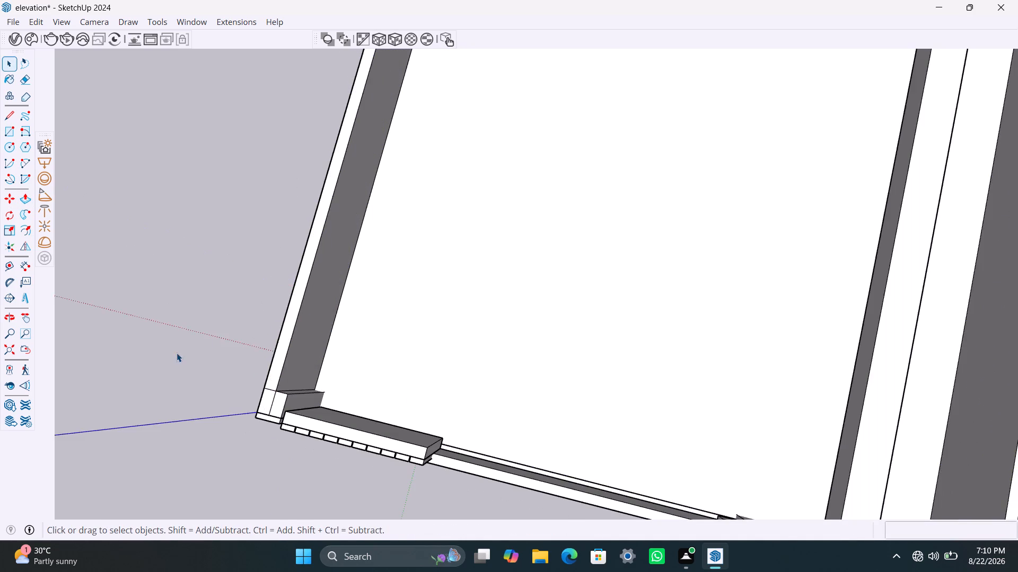
Examine the new parapet from the front corner and side, including its junction with the tall column.
{"action": "scroll", "coordinate": [283, 351], "scroll_direction": "down", "scroll_amount": 11}
{"action": "middle_click_drag", "start_coordinate": [406, 381], "coordinate": [152, 170]}
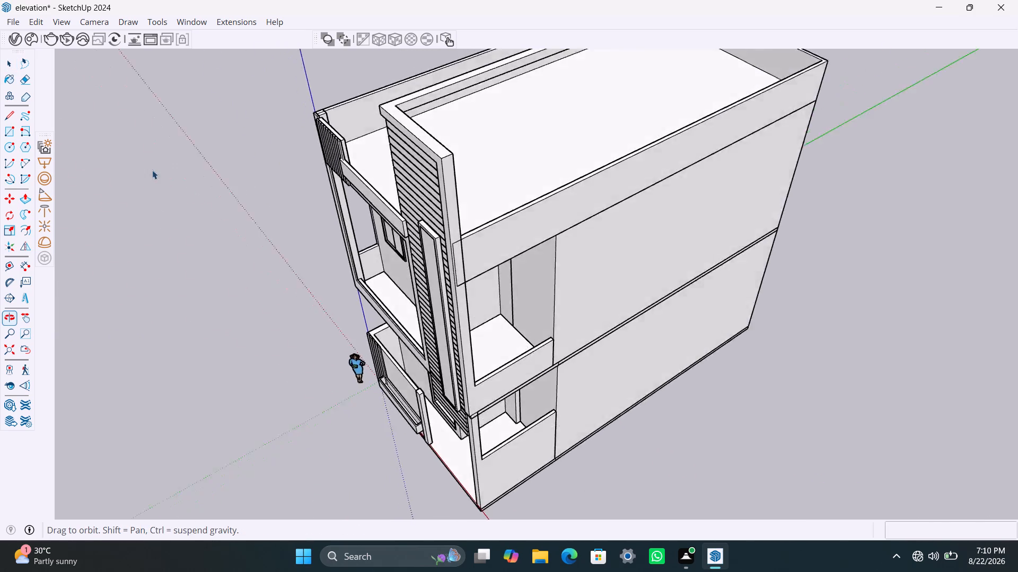
{"action": "scroll", "coordinate": [649, 277], "scroll_direction": "down", "scroll_amount": 4}
{"action": "scroll", "coordinate": [548, 256], "scroll_direction": "up", "scroll_amount": 3}
{"action": "scroll", "coordinate": [490, 272], "scroll_direction": "up", "scroll_amount": 3}
{"action": "scroll", "coordinate": [501, 230], "scroll_direction": "up", "scroll_amount": 2}
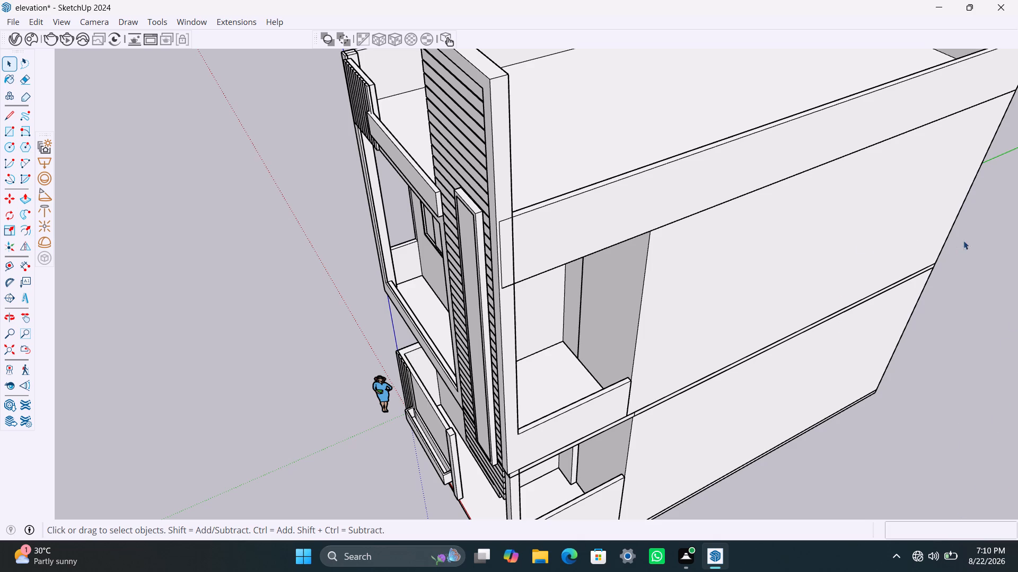
{"action": "scroll", "coordinate": [499, 290], "scroll_direction": "up", "scroll_amount": 3}
{"action": "middle_click_drag", "start_coordinate": [508, 281], "coordinate": [503, 279]}
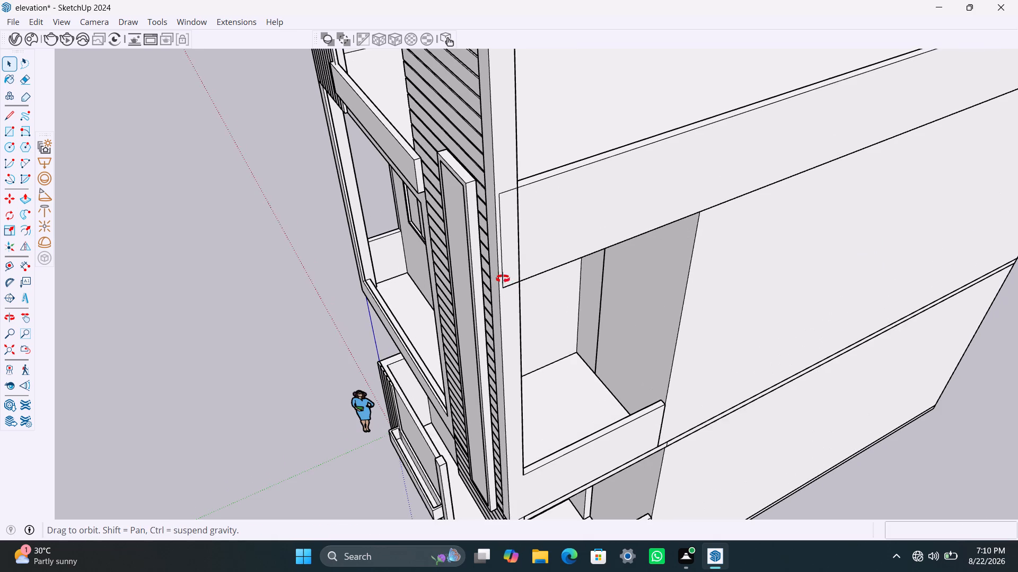
{"action": "middle_click_drag", "start_coordinate": [503, 279], "coordinate": [370, 247]}
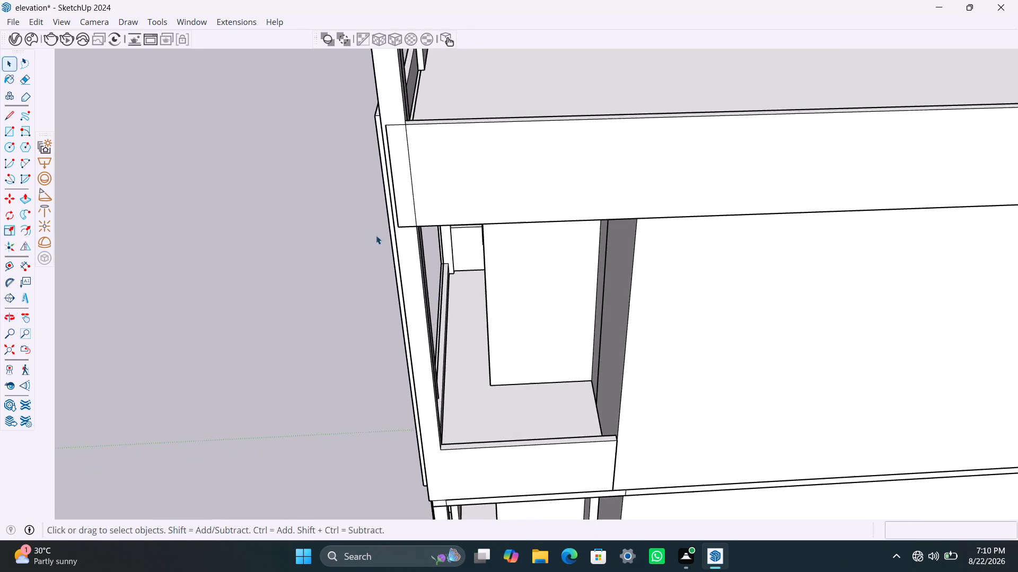
{"action": "scroll", "coordinate": [381, 215], "scroll_direction": "up", "scroll_amount": 3}
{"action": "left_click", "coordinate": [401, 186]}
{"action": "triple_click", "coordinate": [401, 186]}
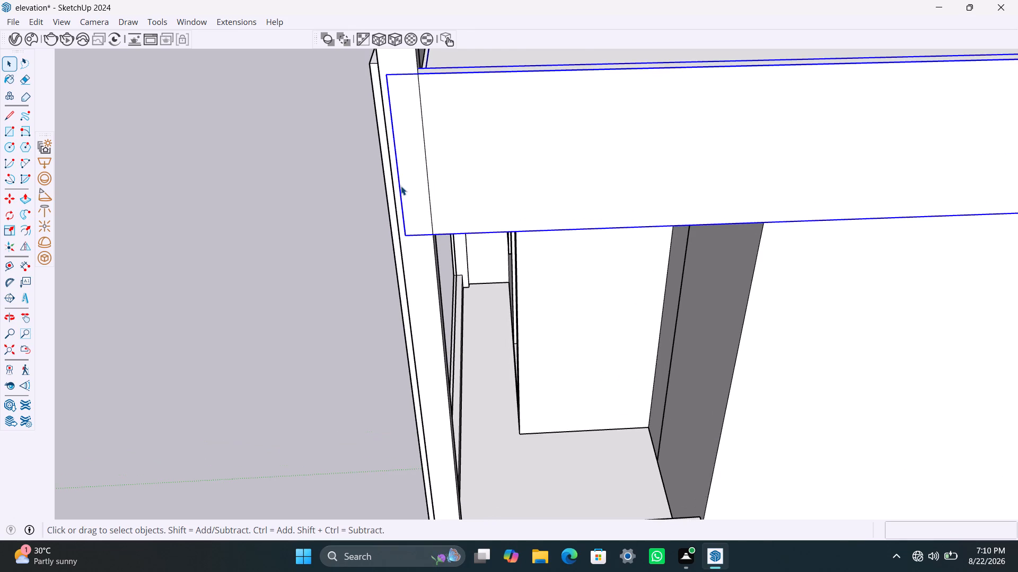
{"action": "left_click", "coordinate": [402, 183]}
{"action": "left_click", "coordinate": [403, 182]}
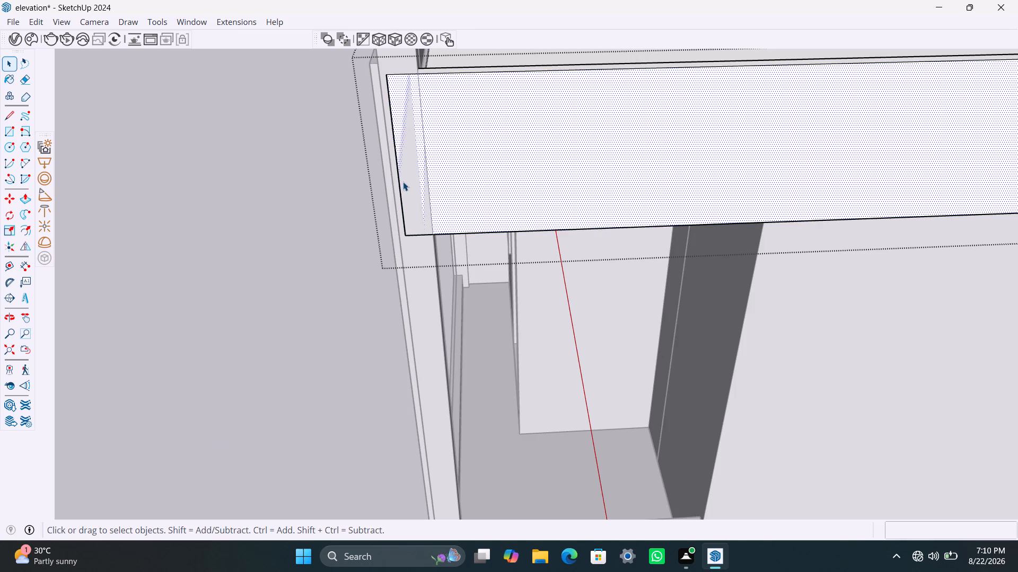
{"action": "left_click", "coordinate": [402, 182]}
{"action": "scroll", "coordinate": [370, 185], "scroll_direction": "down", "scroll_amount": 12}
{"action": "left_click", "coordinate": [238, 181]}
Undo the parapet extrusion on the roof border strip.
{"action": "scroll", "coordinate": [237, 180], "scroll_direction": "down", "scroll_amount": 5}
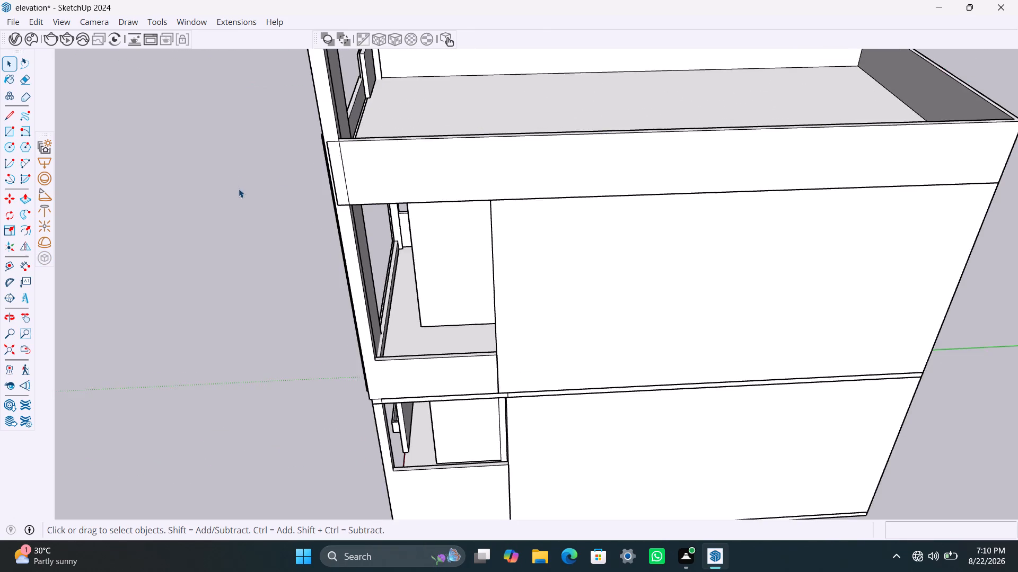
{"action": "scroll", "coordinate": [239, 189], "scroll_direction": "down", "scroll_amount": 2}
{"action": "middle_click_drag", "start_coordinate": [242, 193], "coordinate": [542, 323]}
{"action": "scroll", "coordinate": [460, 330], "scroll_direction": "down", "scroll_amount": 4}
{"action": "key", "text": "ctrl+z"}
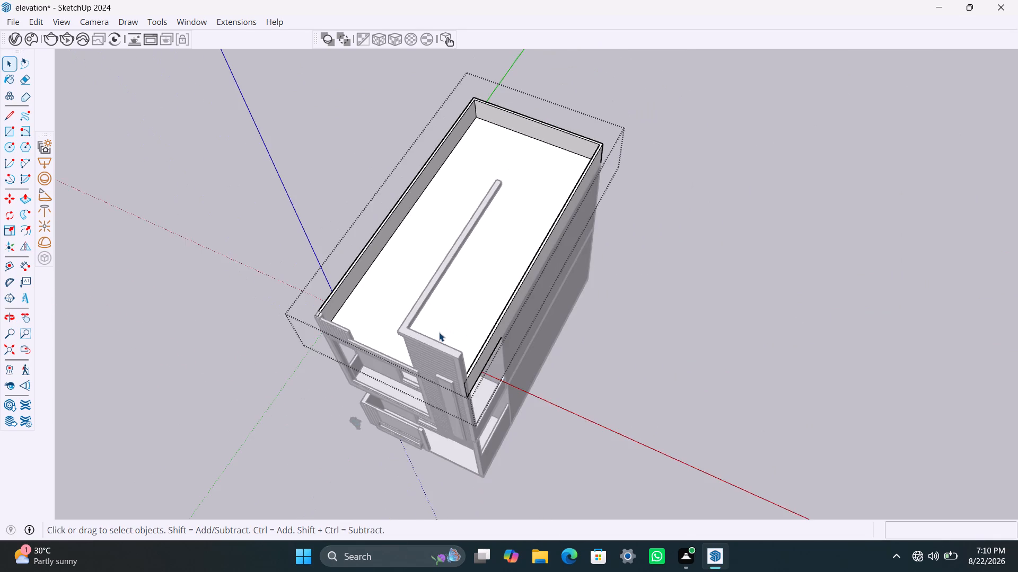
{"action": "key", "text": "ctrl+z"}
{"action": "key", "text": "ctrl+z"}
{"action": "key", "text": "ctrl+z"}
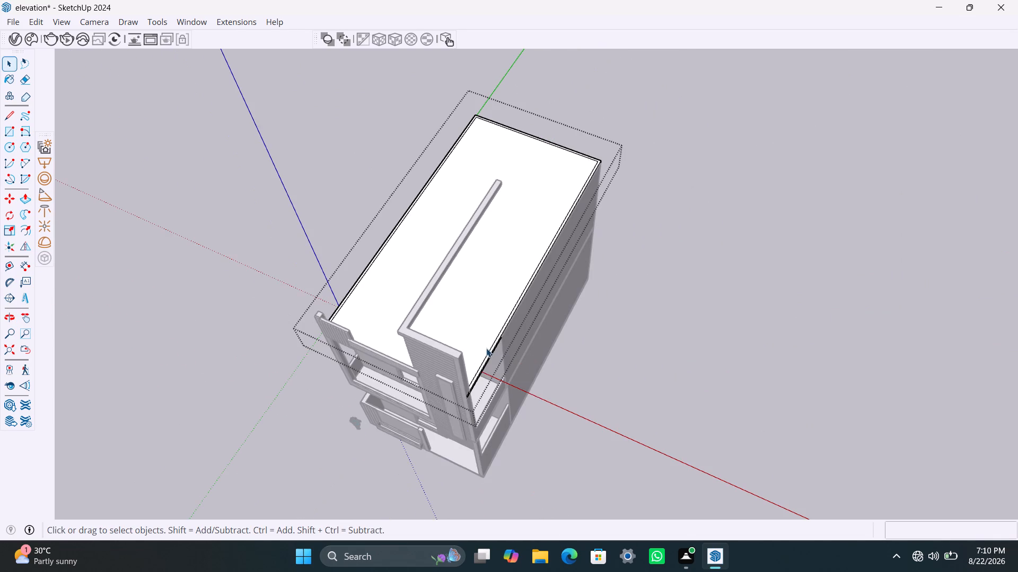
Undo the move of the front inner line and the inward offset of the roof outline.
{"action": "scroll", "coordinate": [493, 332], "scroll_direction": "up", "scroll_amount": 4}
{"action": "middle_click_drag", "start_coordinate": [495, 312], "coordinate": [223, 362]}
{"action": "scroll", "coordinate": [332, 288], "scroll_direction": "up", "scroll_amount": 3}
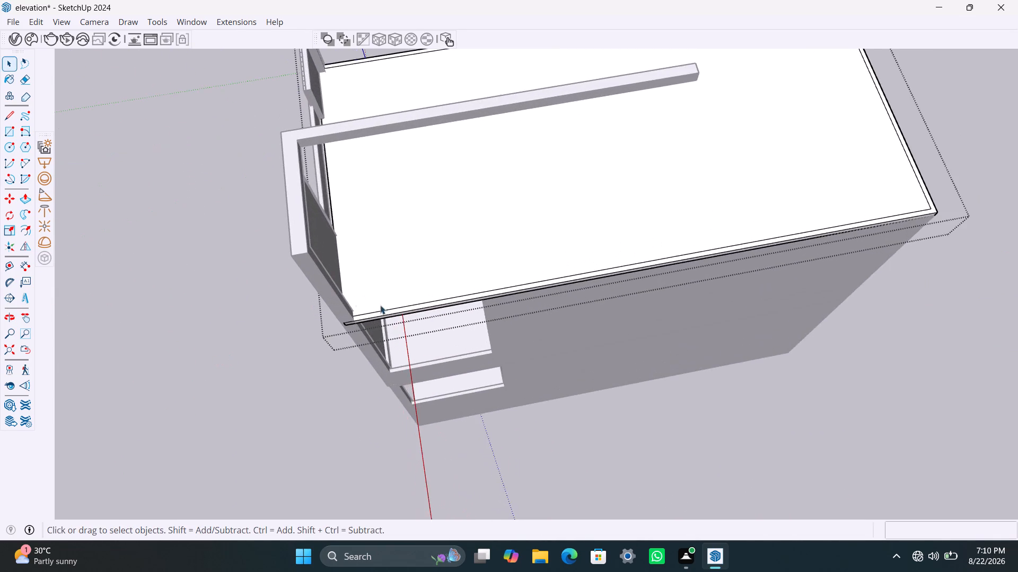
{"action": "middle_click_drag", "start_coordinate": [387, 308], "coordinate": [333, 318]}
{"action": "key", "text": "ctrl+z"}
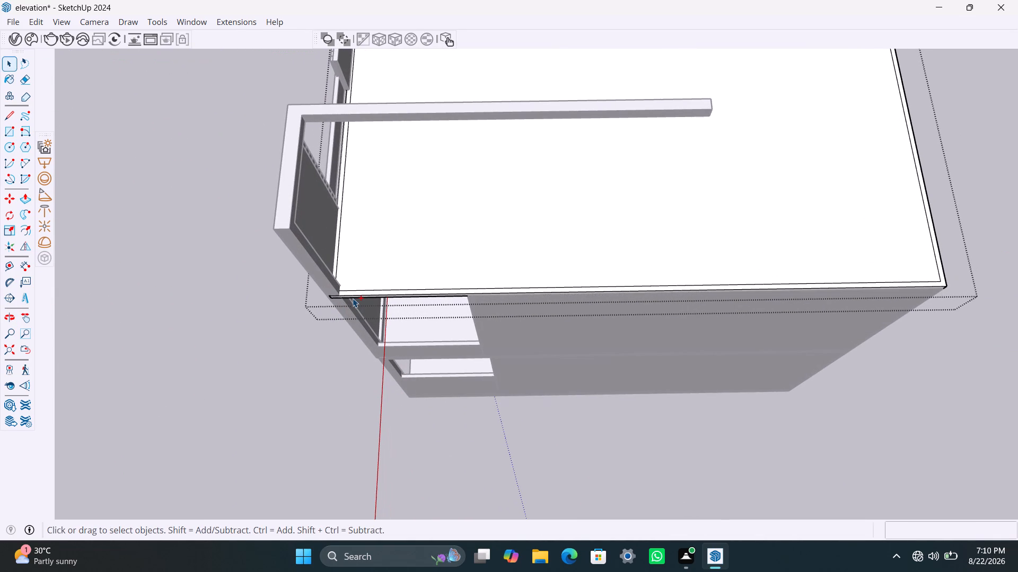
{"action": "key", "text": "ctrl+z"}
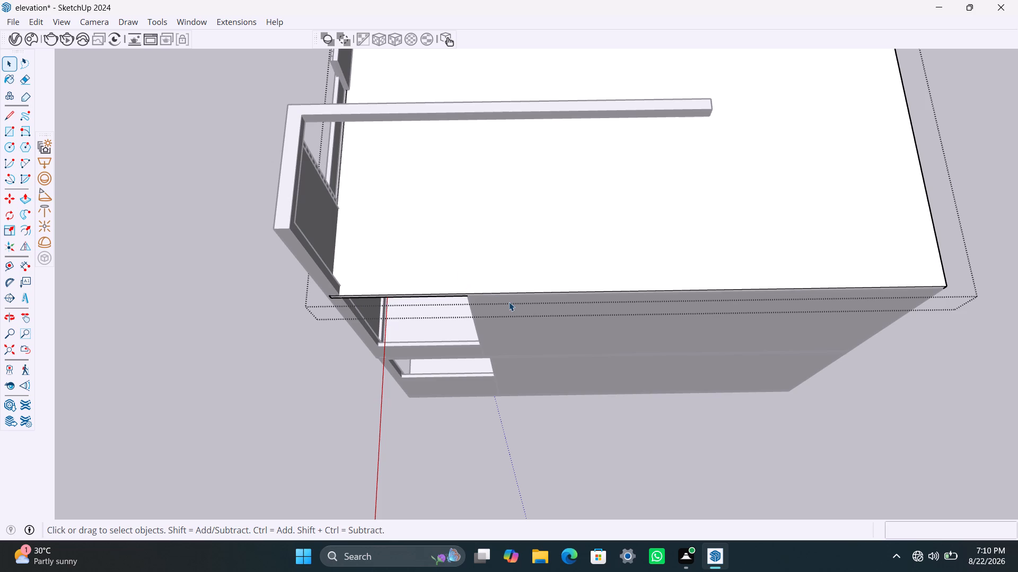
Move the roof's long side edge beside the tall front column 4.5" inward.
{"action": "scroll", "coordinate": [508, 300], "scroll_direction": "up", "scroll_amount": 8}
{"action": "left_click", "coordinate": [381, 292]}
{"action": "left_click", "coordinate": [381, 291]}
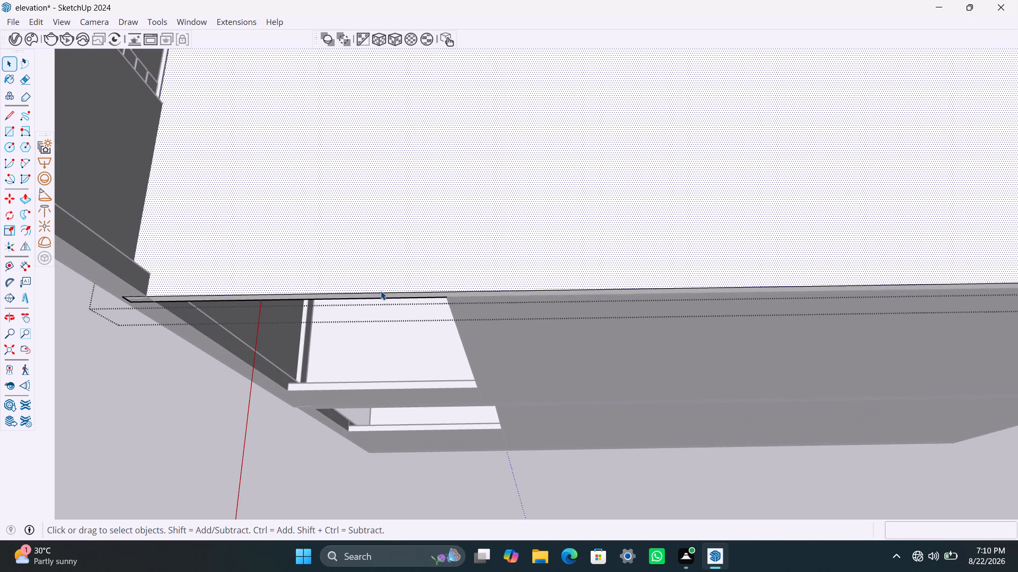
{"action": "scroll", "coordinate": [393, 235], "scroll_direction": "down", "scroll_amount": 10}
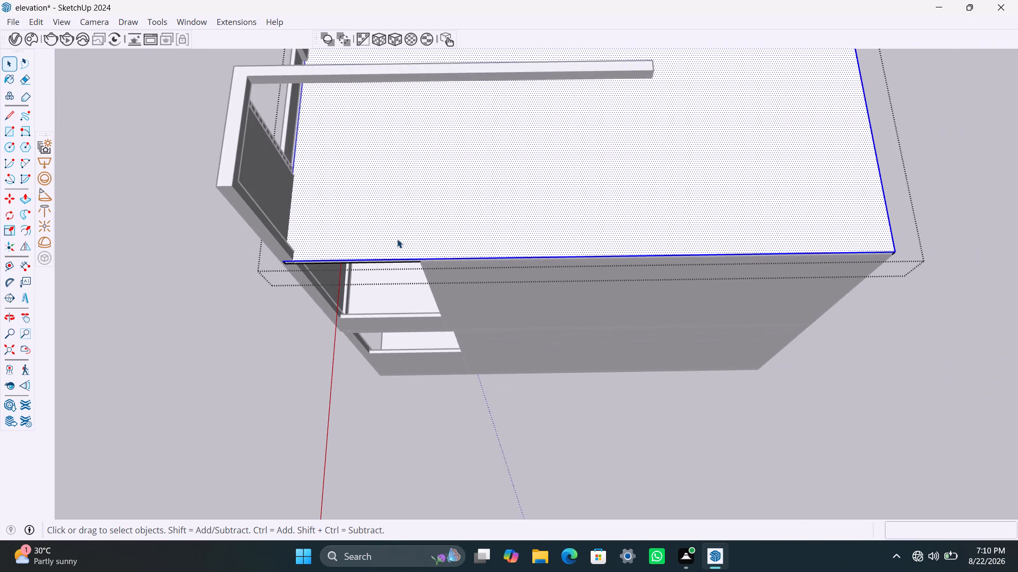
{"action": "left_click", "coordinate": [382, 258]}
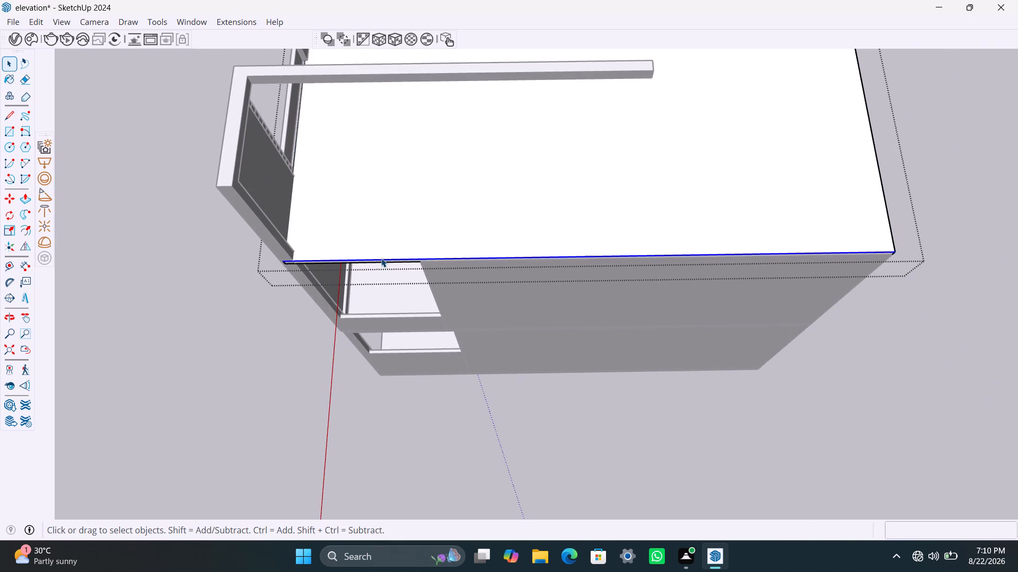
{"action": "key", "text": "m"}
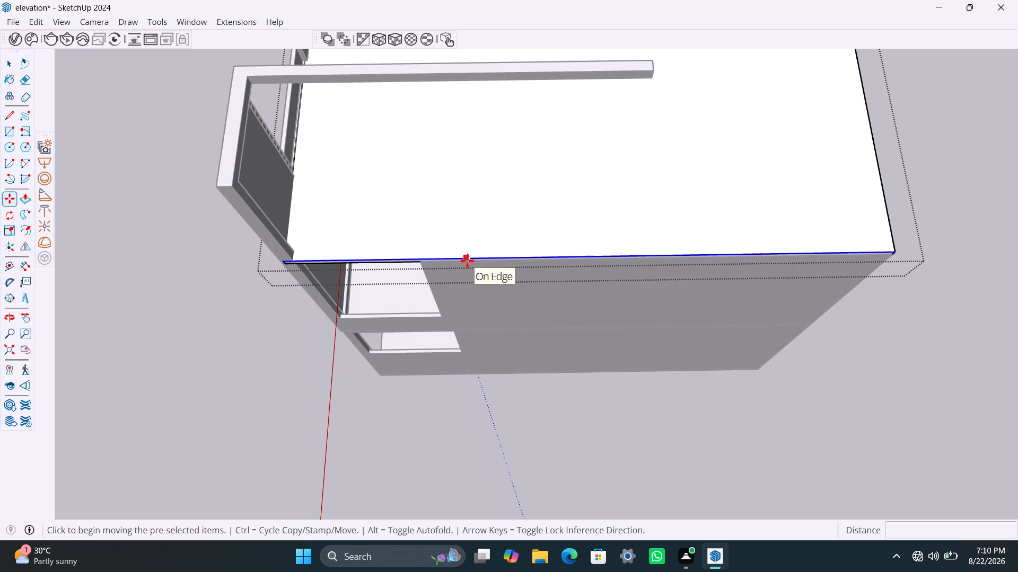
{"action": "left_click", "coordinate": [467, 259]}
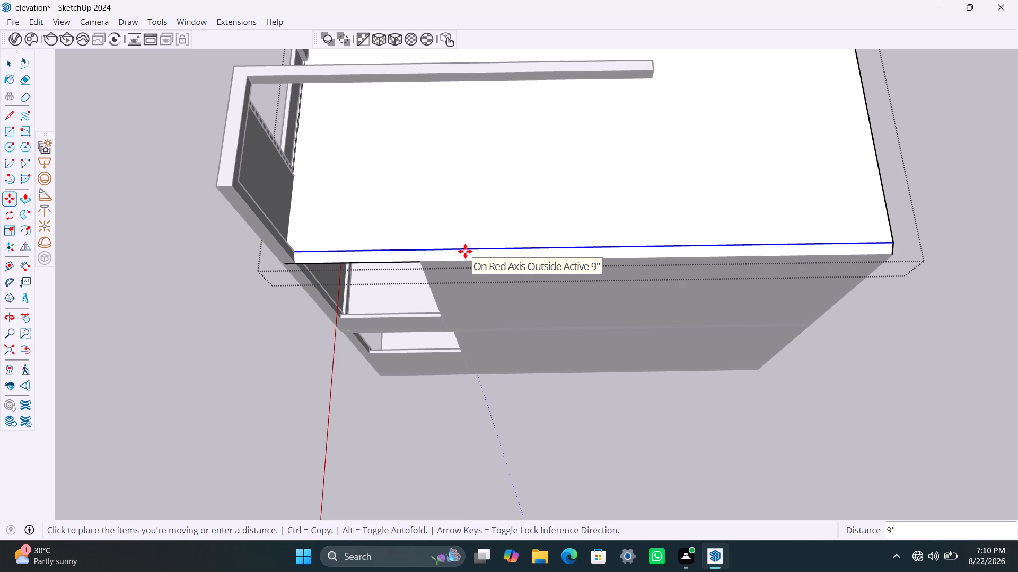
{"action": "type", "text": "4.5\""}
{"action": "key", "text": "Return"}
{"action": "key", "text": "space"}
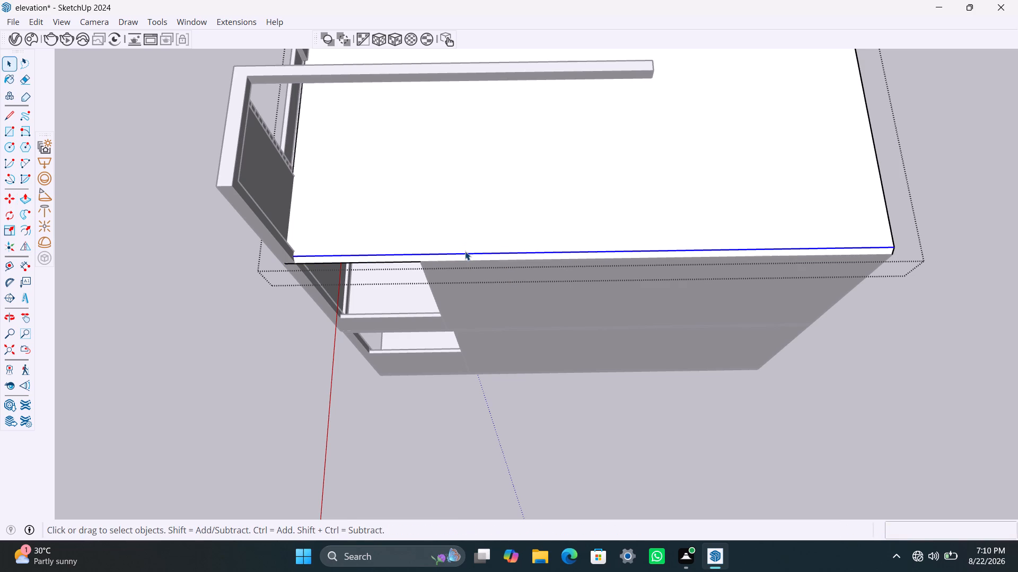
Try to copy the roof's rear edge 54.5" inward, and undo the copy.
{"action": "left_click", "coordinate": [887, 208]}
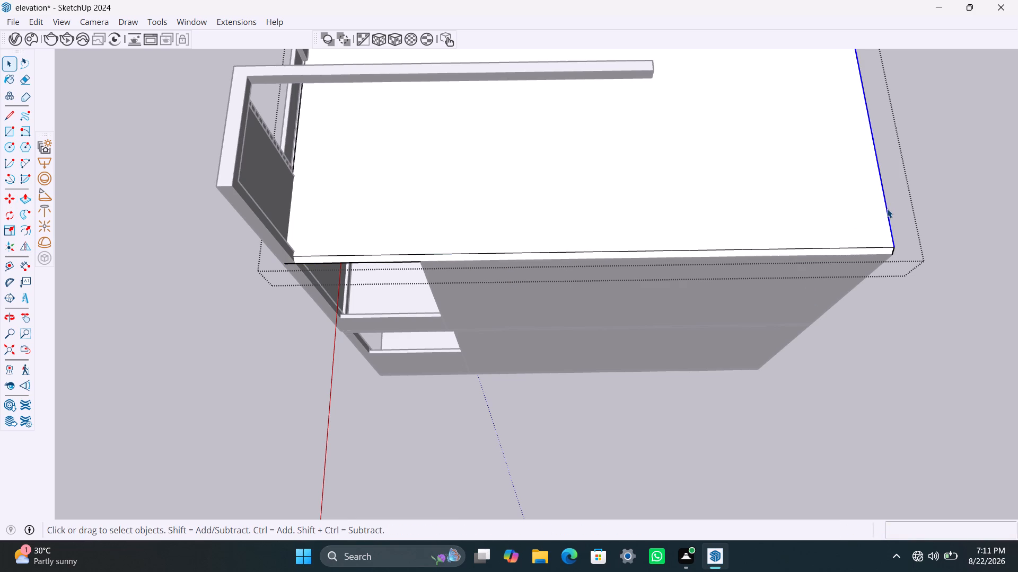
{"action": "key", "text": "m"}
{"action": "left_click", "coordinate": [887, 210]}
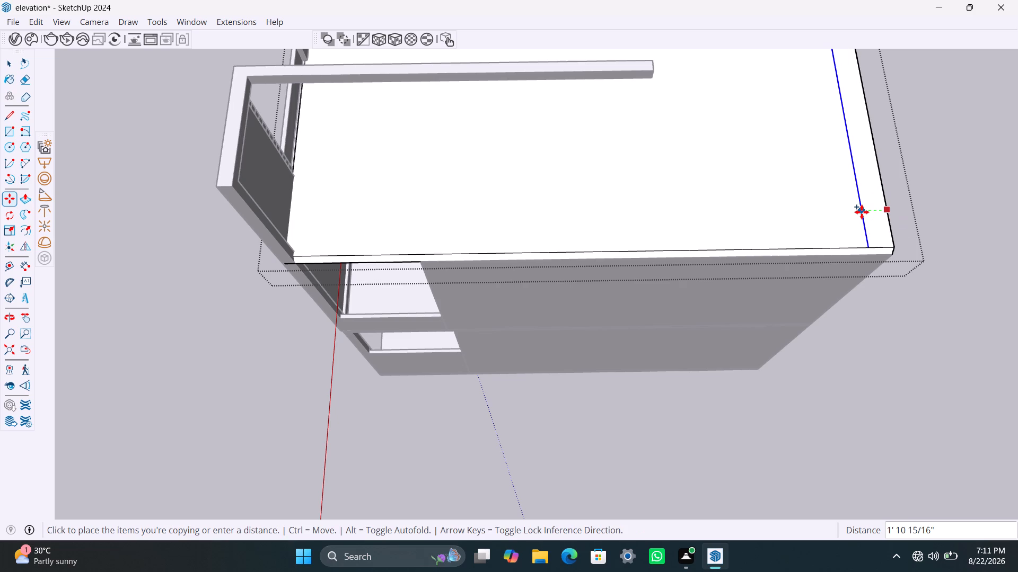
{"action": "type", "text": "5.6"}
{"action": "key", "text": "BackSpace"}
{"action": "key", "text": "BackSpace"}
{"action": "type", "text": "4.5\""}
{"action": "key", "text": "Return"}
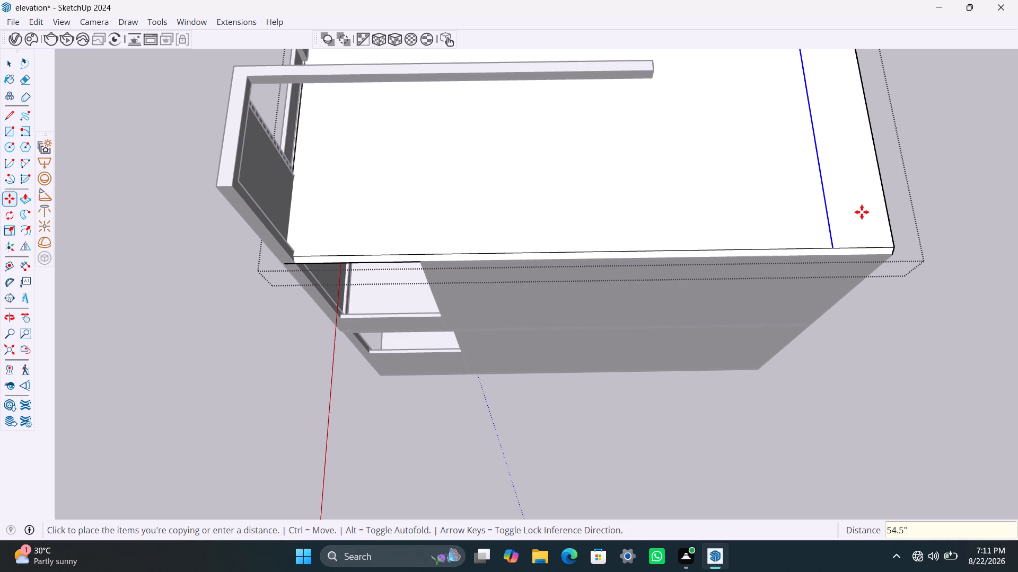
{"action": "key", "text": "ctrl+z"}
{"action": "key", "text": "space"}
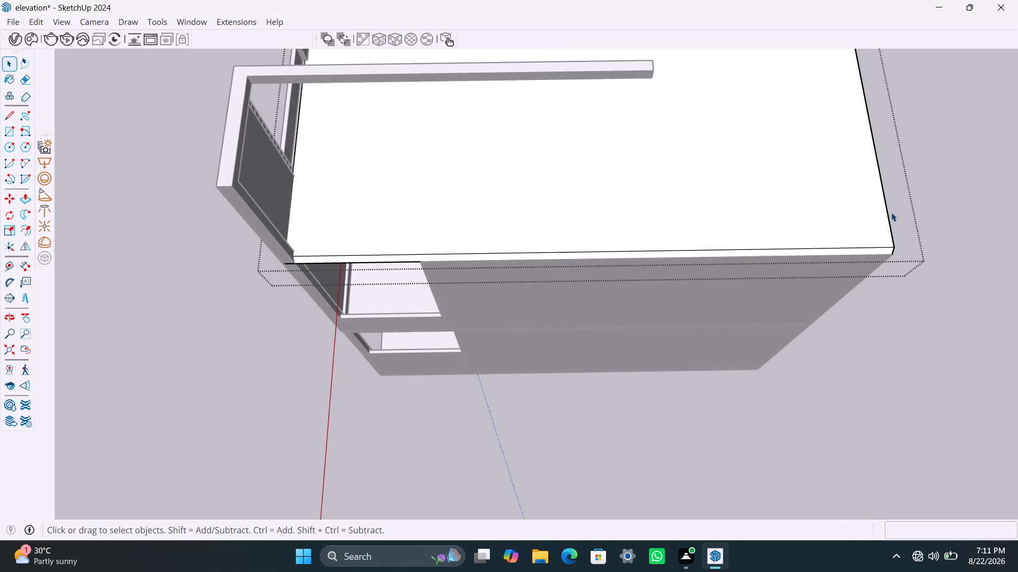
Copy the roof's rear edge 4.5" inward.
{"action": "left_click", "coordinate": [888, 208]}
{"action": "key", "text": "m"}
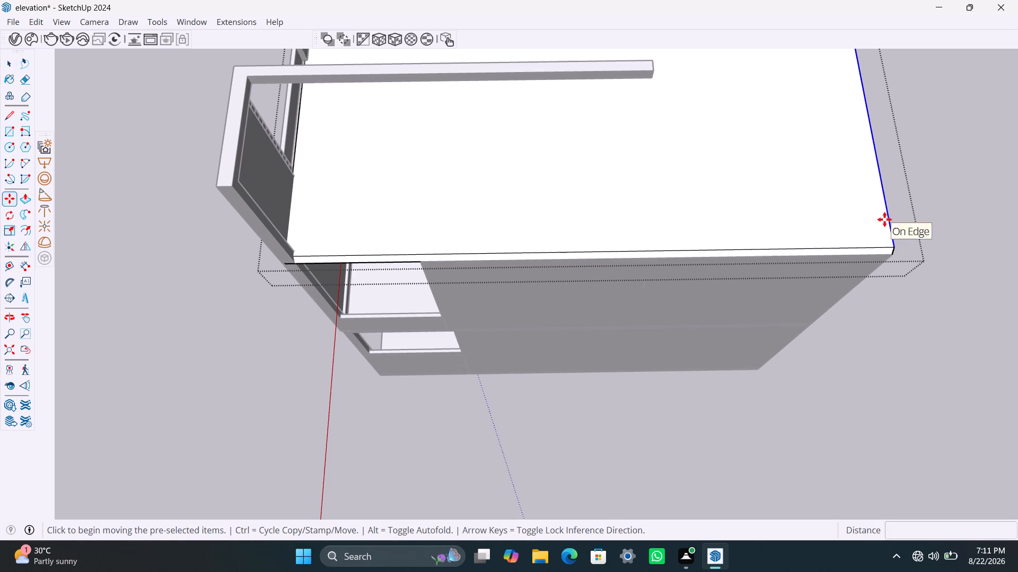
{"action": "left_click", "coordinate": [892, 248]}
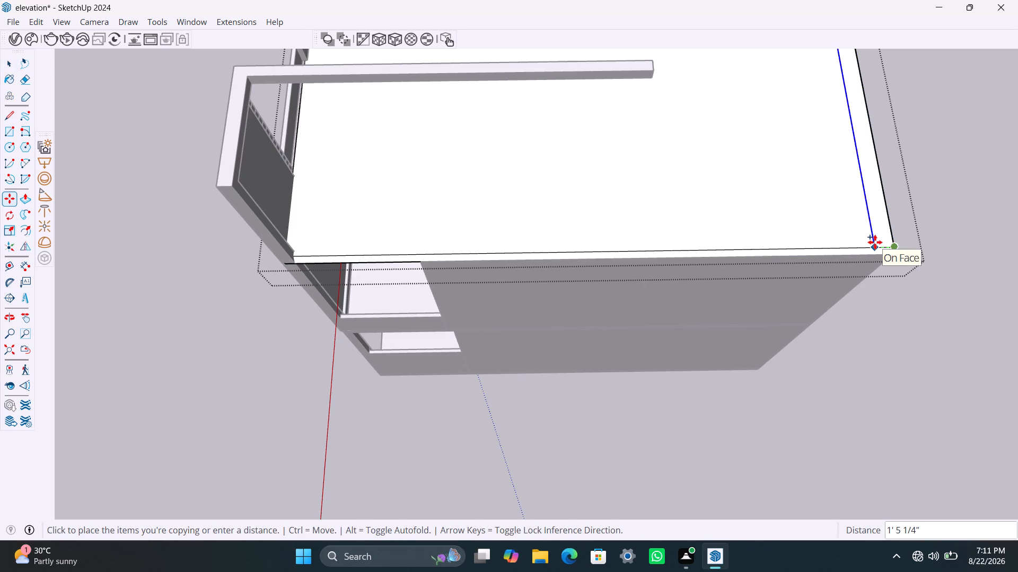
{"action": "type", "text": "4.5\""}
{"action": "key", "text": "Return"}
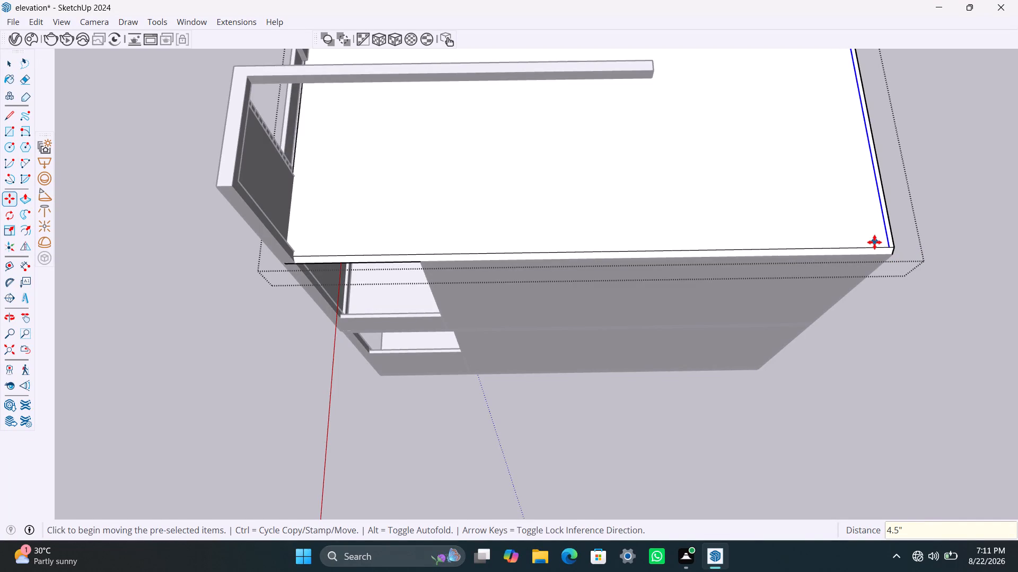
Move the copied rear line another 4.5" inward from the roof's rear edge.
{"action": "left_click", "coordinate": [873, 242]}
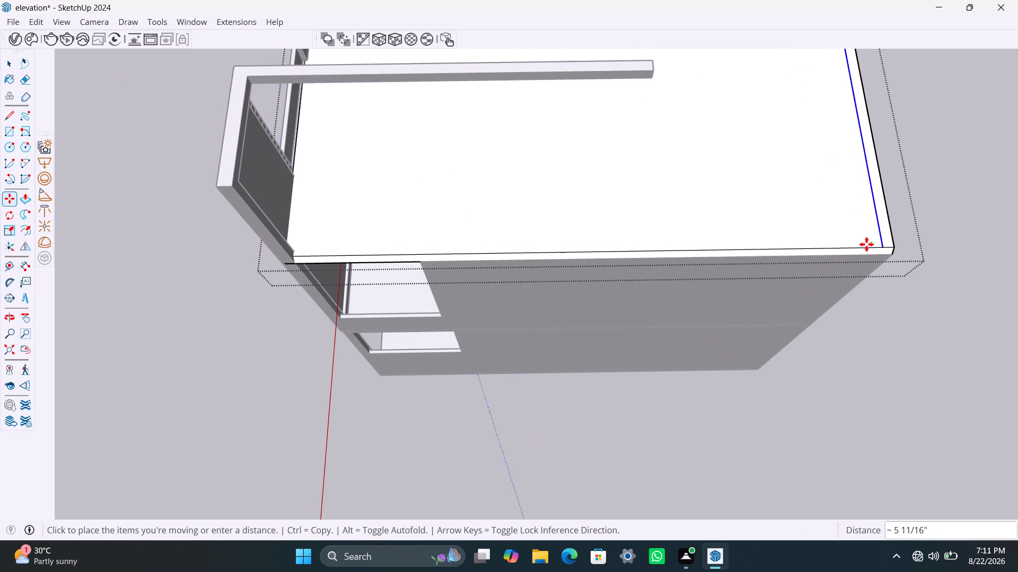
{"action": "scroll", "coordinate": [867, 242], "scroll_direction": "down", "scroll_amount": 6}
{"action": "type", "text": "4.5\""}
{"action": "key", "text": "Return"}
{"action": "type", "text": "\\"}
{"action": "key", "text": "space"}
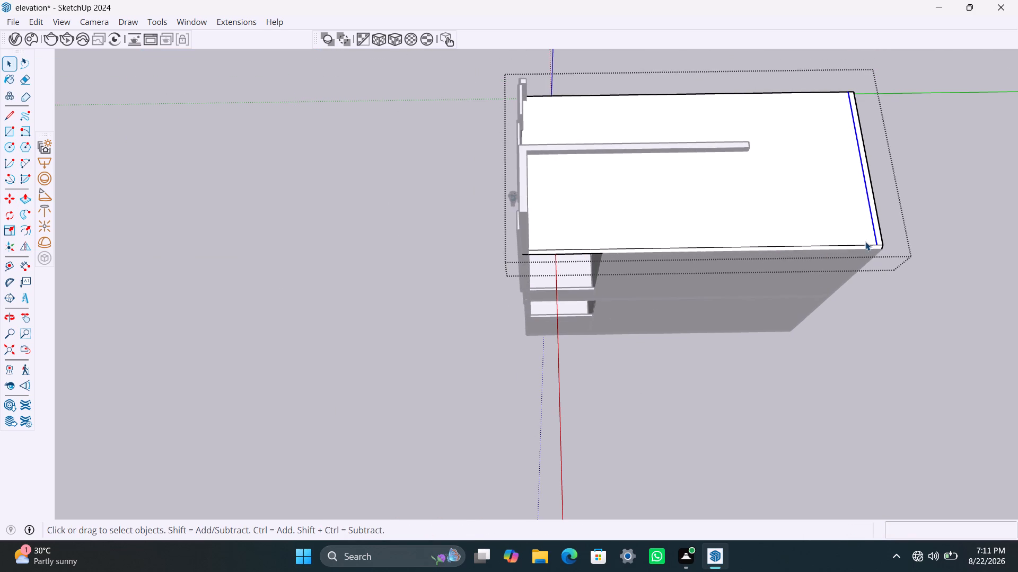
Copy the roof's opposite long side edge, away from the tall column, 4.5" inward.
{"action": "scroll", "coordinate": [808, 157], "scroll_direction": "down", "scroll_amount": 4}
{"action": "middle_click_drag", "start_coordinate": [800, 175], "coordinate": [349, 200]}
{"action": "scroll", "coordinate": [437, 392], "scroll_direction": "down", "scroll_amount": 2}
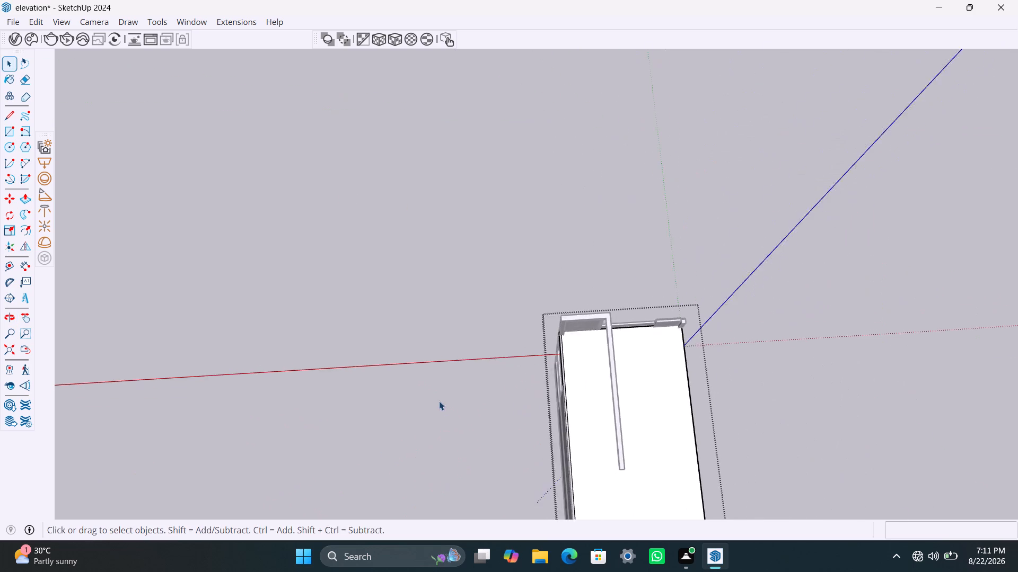
{"action": "scroll", "coordinate": [439, 401], "scroll_direction": "down", "scroll_amount": 2}
{"action": "middle_click_drag", "start_coordinate": [449, 406], "coordinate": [363, 226]}
{"action": "scroll", "coordinate": [542, 360], "scroll_direction": "up", "scroll_amount": 3}
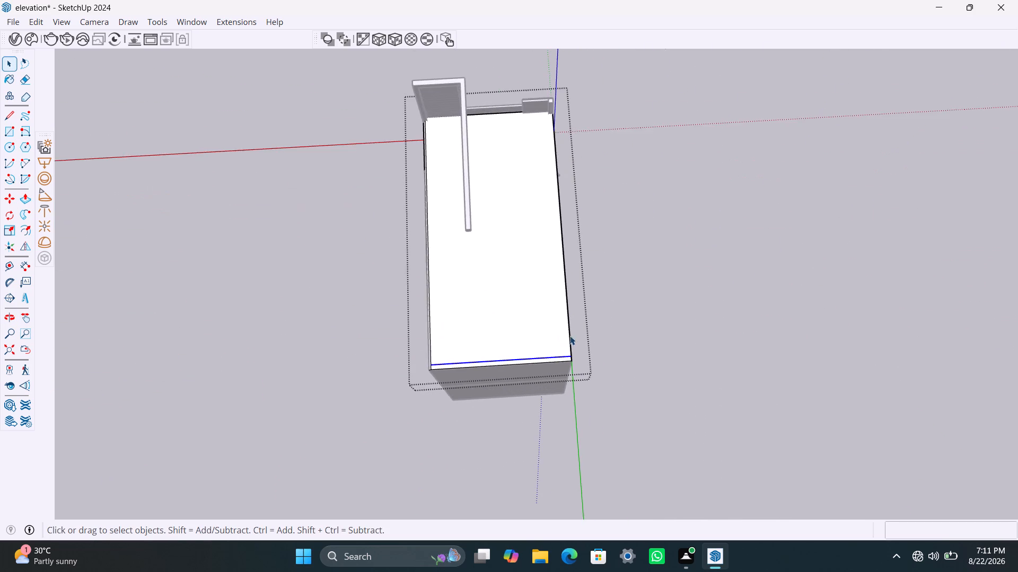
{"action": "scroll", "coordinate": [570, 336], "scroll_direction": "up", "scroll_amount": 12}
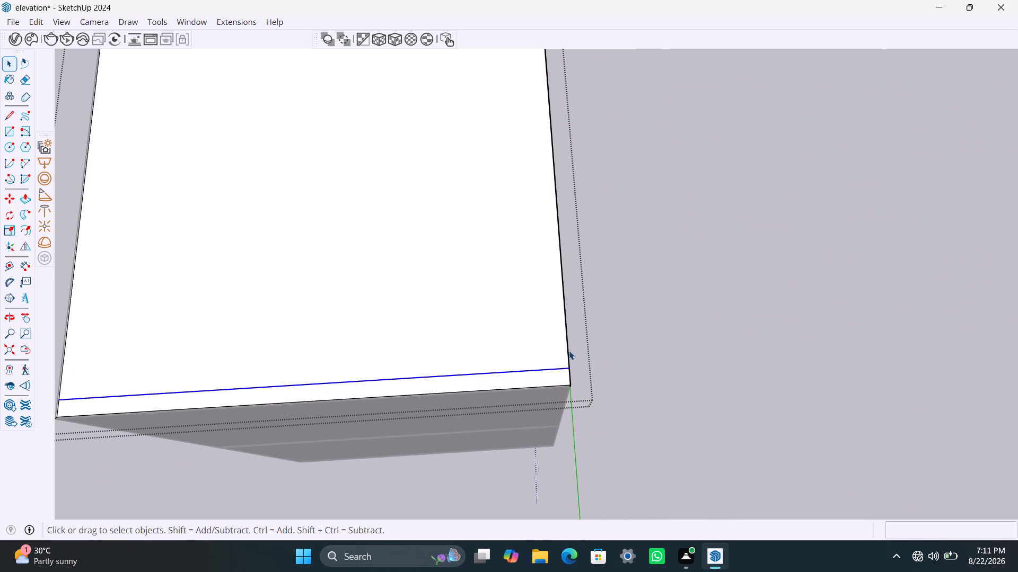
{"action": "left_click", "coordinate": [569, 351]}
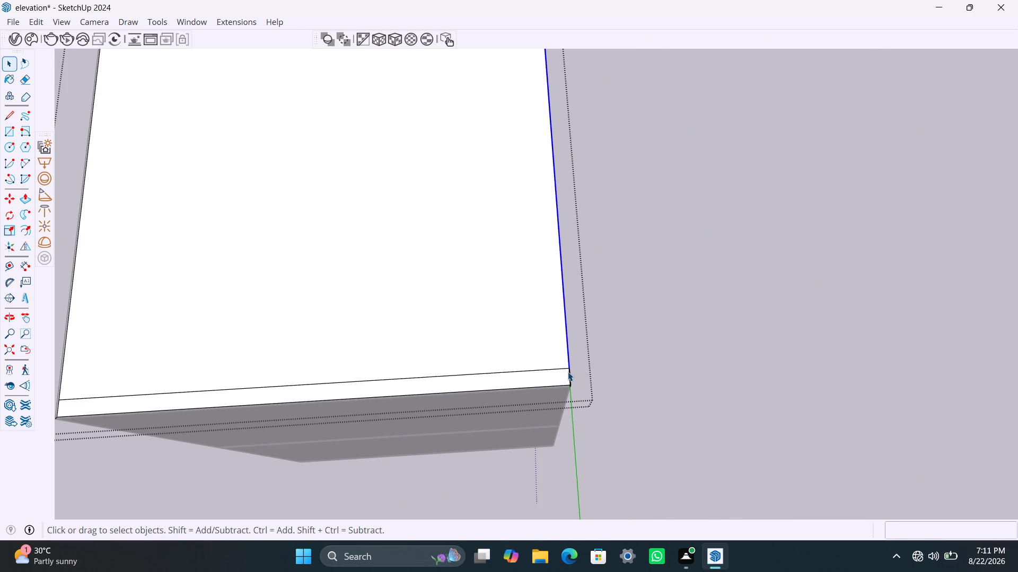
{"action": "key", "text": "m"}
{"action": "left_click", "coordinate": [572, 368]}
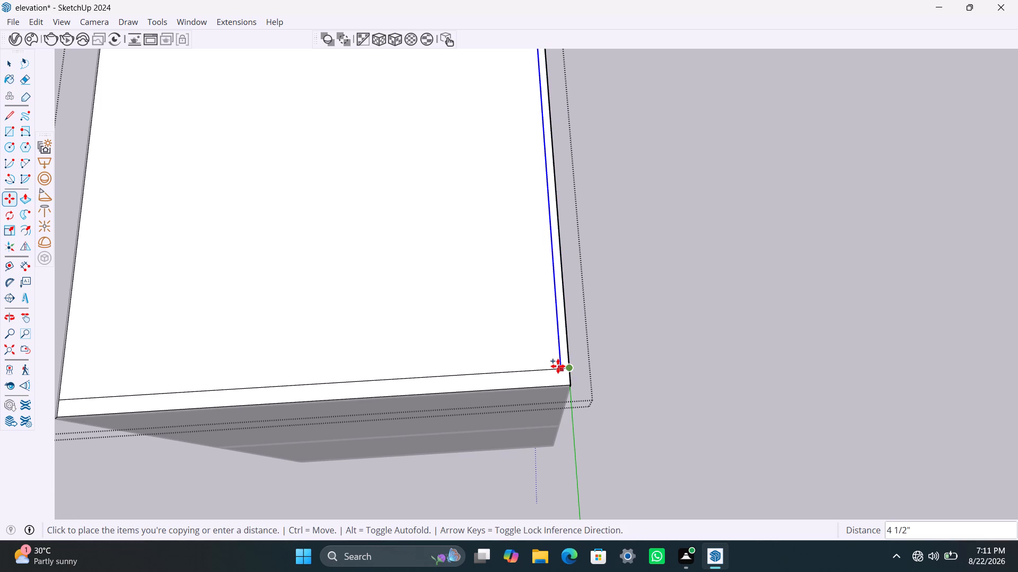
{"action": "type", "text": "4.5\""}
{"action": "key", "text": "Return"}
{"action": "key", "text": "space"}
Delete the inner line running parallel to the roof's rear edge.
{"action": "scroll", "coordinate": [383, 368], "scroll_direction": "down", "scroll_amount": 4}
{"action": "scroll", "coordinate": [337, 379], "scroll_direction": "down", "scroll_amount": 3}
{"action": "middle_click_drag", "start_coordinate": [312, 399], "coordinate": [319, 399]}
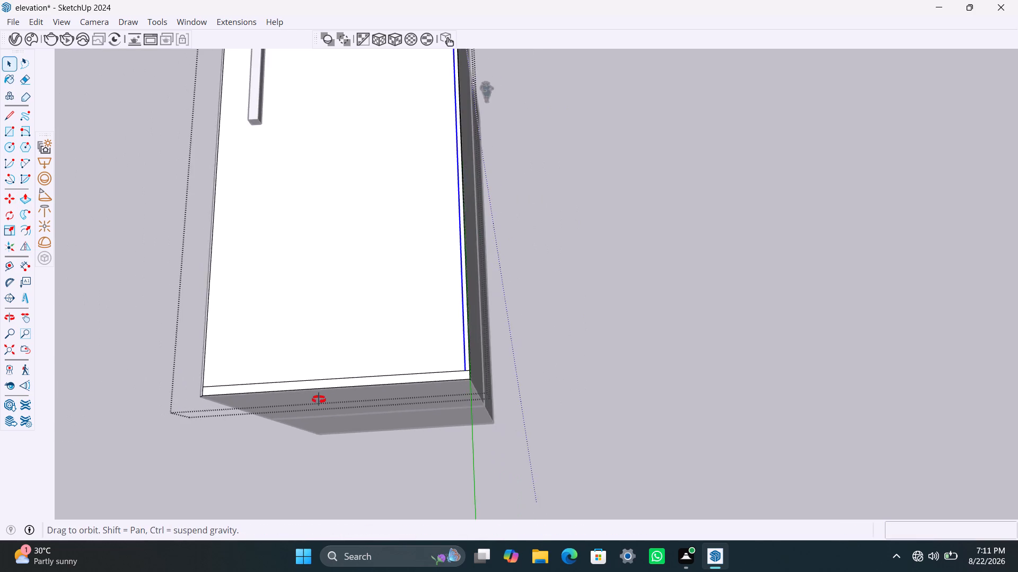
{"action": "middle_click_drag", "start_coordinate": [319, 399], "coordinate": [736, 306]}
{"action": "scroll", "coordinate": [698, 389], "scroll_direction": "up", "scroll_amount": 3}
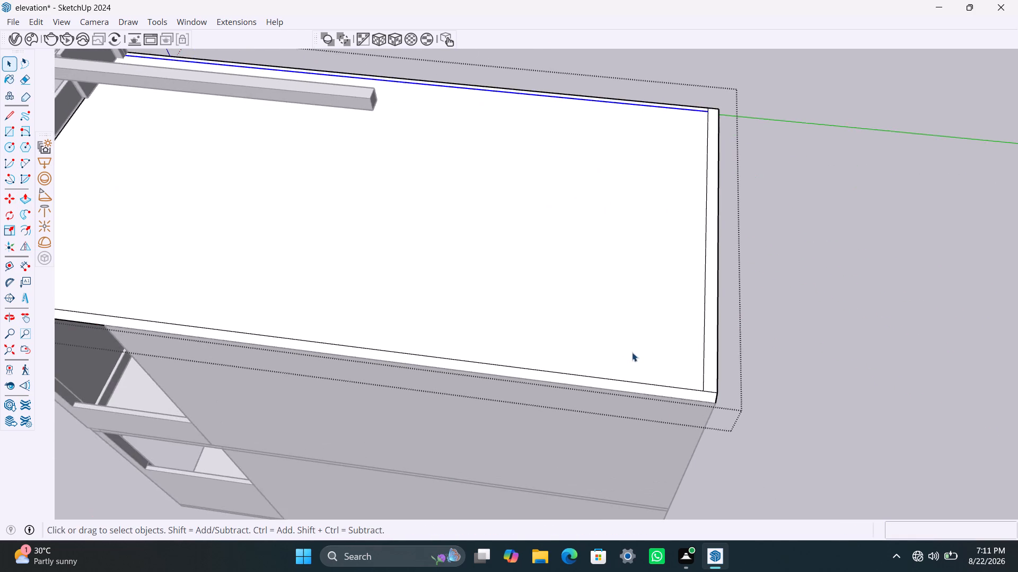
{"action": "middle_click_drag", "start_coordinate": [632, 352], "coordinate": [669, 452]}
{"action": "scroll", "coordinate": [555, 256], "scroll_direction": "down", "scroll_amount": 2}
{"action": "middle_click_drag", "start_coordinate": [522, 220], "coordinate": [517, 268]}
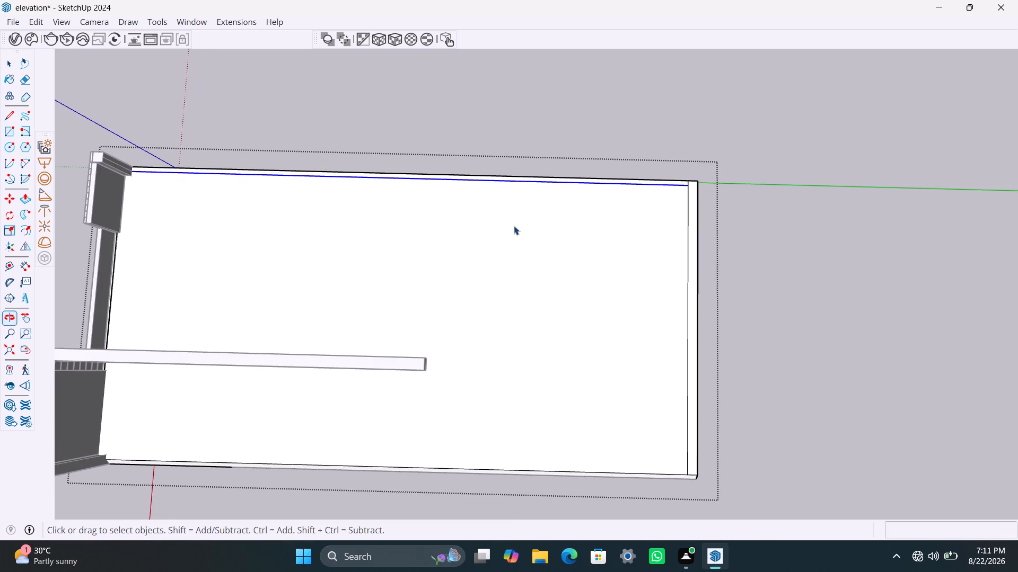
{"action": "scroll", "coordinate": [698, 258], "scroll_direction": "up", "scroll_amount": 4}
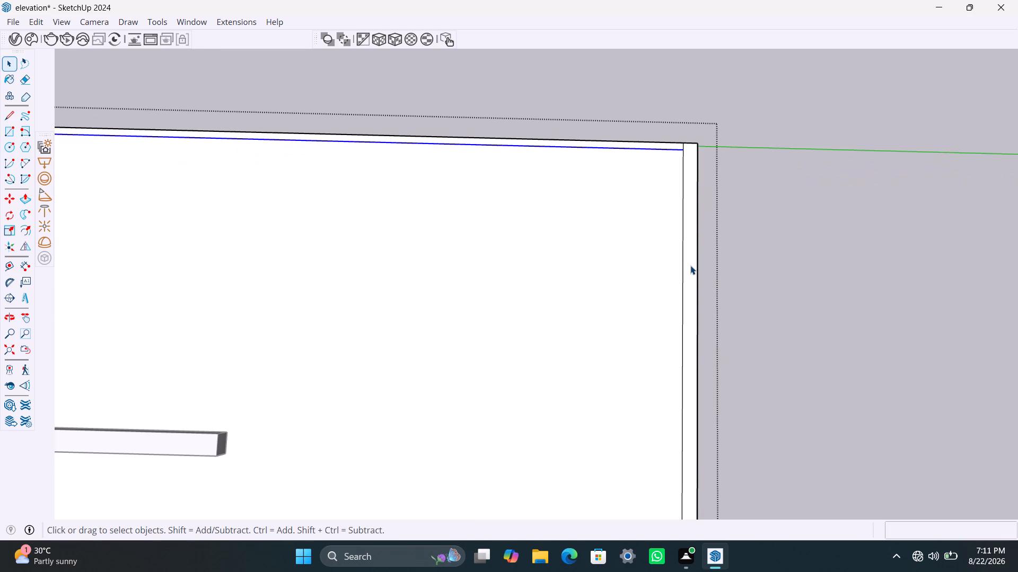
{"action": "left_click", "coordinate": [682, 292]}
{"action": "key", "text": "Delete"}
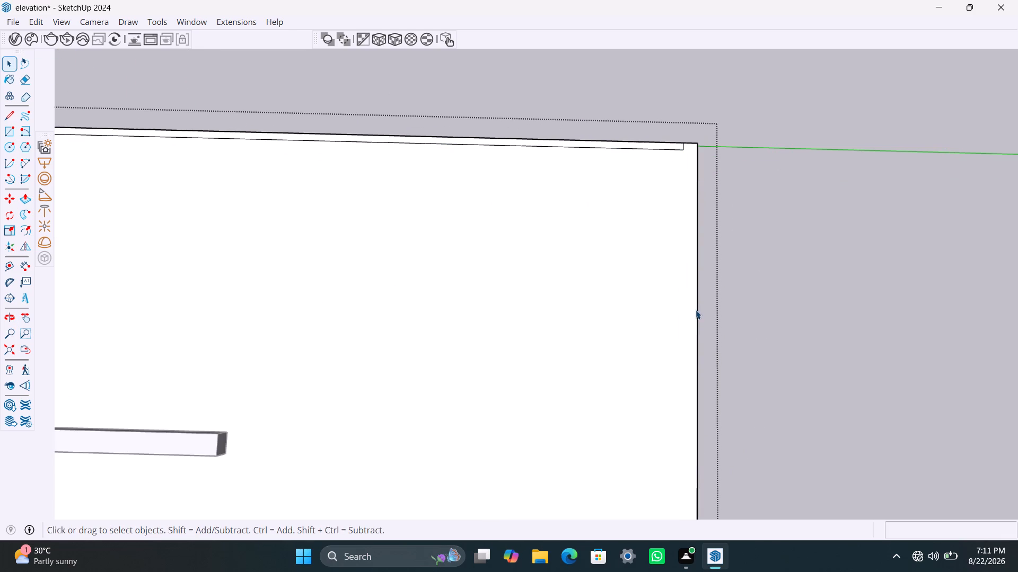
Copy the roof's rear edge 4.5" inward as the new rear border line.
{"action": "left_click", "coordinate": [698, 252]}
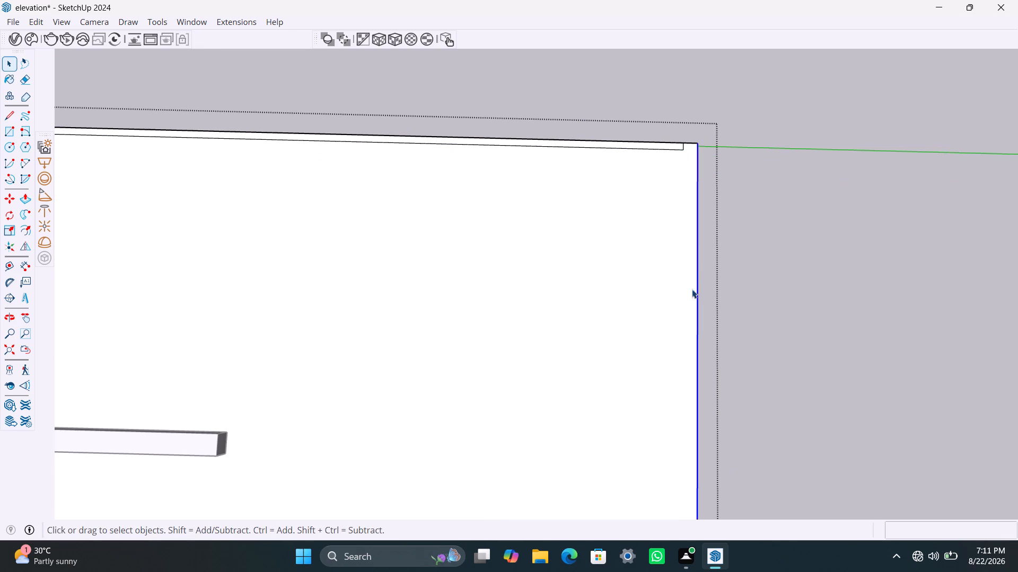
{"action": "key", "text": "m"}
{"action": "left_click", "coordinate": [697, 307]}
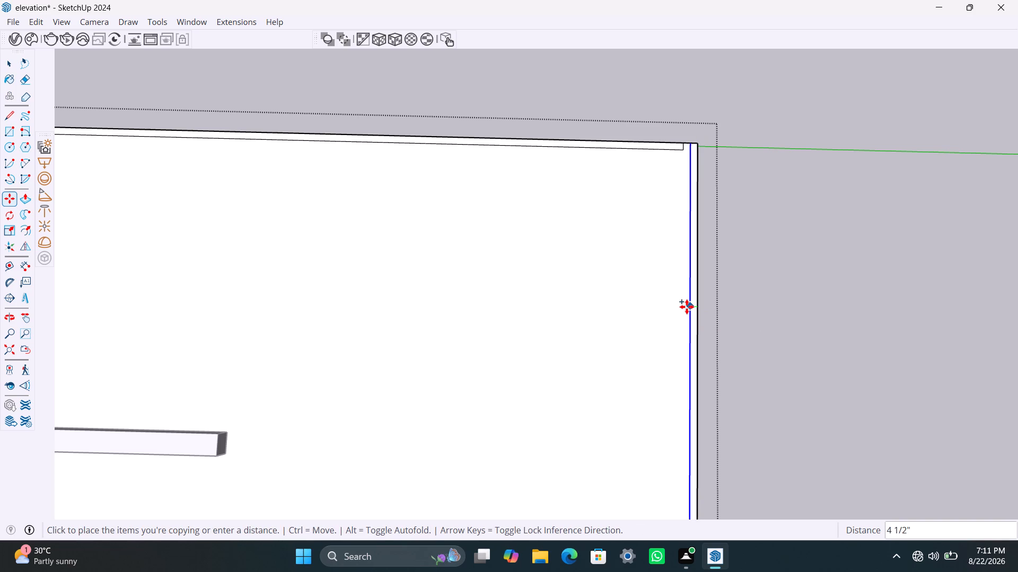
{"action": "type", "text": "4.5\""}
{"action": "key", "text": "Return"}
{"action": "key", "text": "space"}
Delete the short leftover segment between the side edge and its inner line near the rear corner.
{"action": "scroll", "coordinate": [670, 159], "scroll_direction": "up", "scroll_amount": 4}
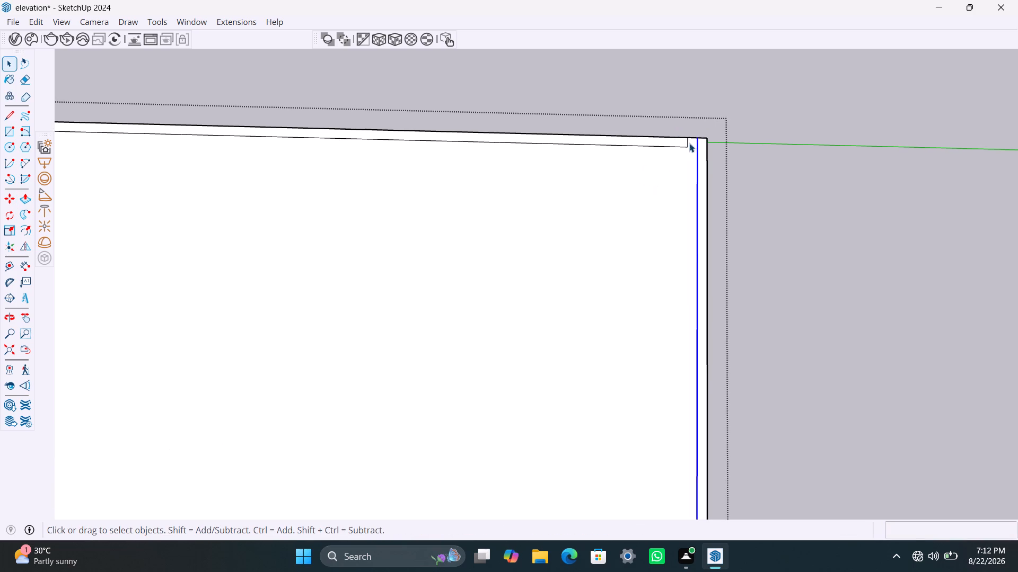
{"action": "scroll", "coordinate": [689, 143], "scroll_direction": "up", "scroll_amount": 5}
{"action": "left_click", "coordinate": [687, 141]}
{"action": "key", "text": "Delete"}
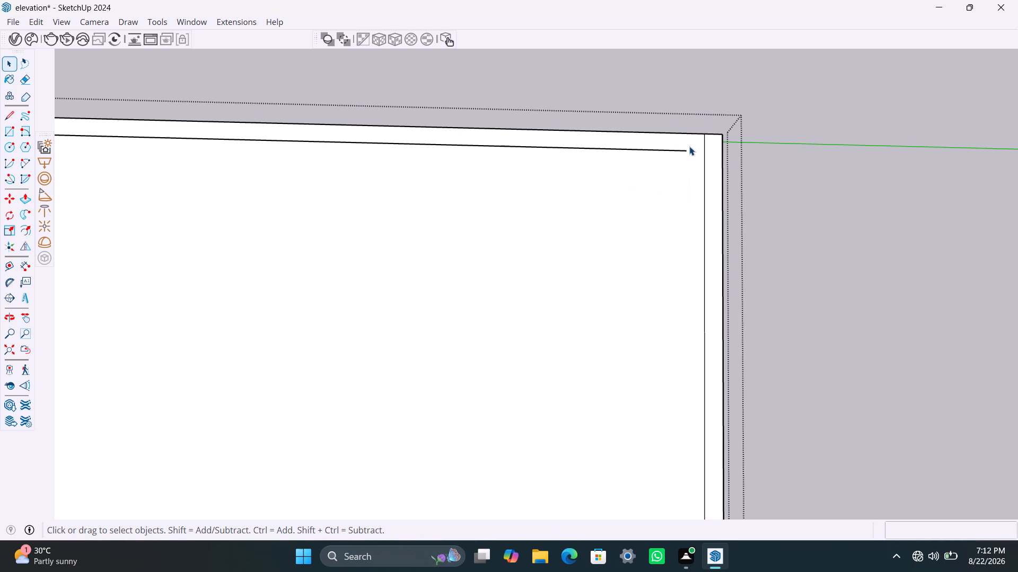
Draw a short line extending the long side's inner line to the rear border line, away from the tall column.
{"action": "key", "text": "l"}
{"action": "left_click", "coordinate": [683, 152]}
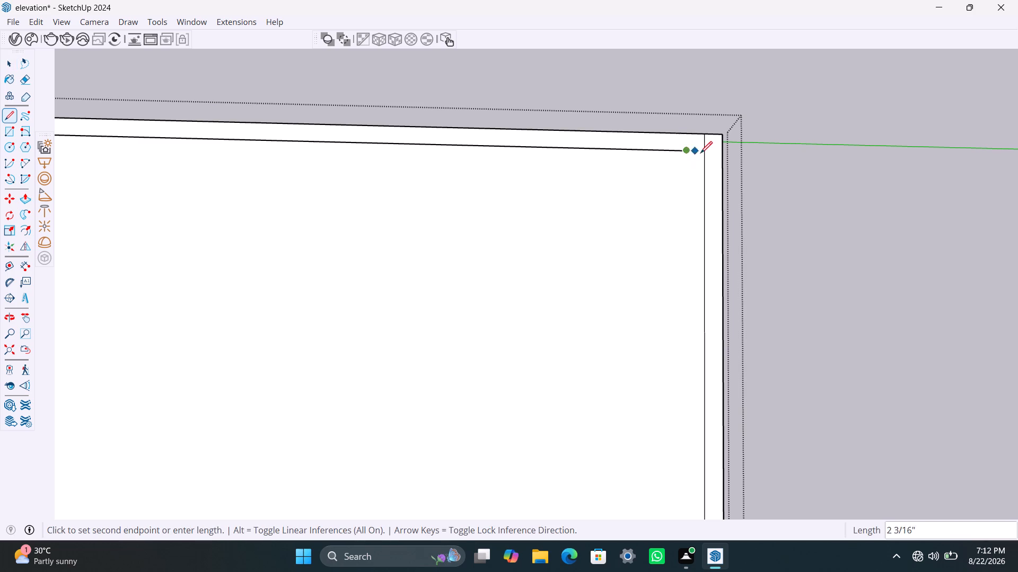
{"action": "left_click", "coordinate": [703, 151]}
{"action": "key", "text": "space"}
Examine the roof border and slab edge at the rear corner on the tall column's side.
{"action": "scroll", "coordinate": [609, 214], "scroll_direction": "down", "scroll_amount": 18}
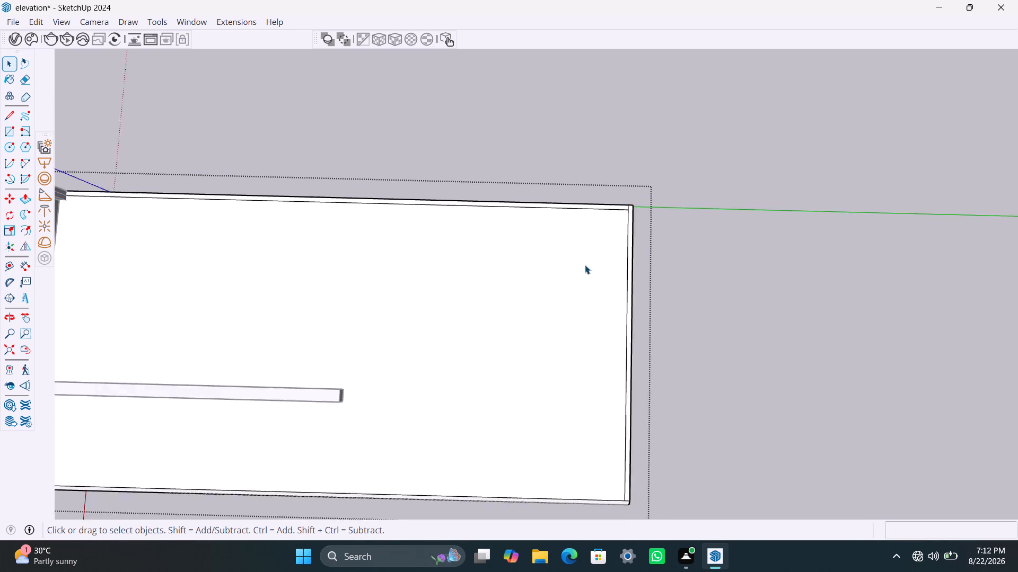
{"action": "scroll", "coordinate": [585, 265], "scroll_direction": "down", "scroll_amount": 4}
{"action": "middle_click_drag", "start_coordinate": [567, 293], "coordinate": [596, 224]}
{"action": "scroll", "coordinate": [635, 326], "scroll_direction": "up", "scroll_amount": 3}
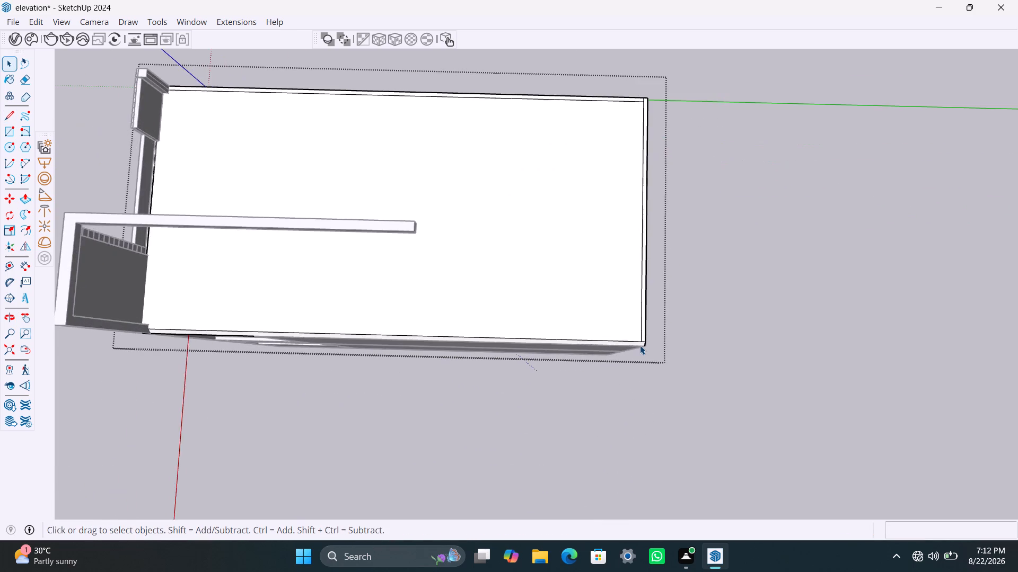
{"action": "scroll", "coordinate": [640, 345], "scroll_direction": "up", "scroll_amount": 12}
{"action": "left_click", "coordinate": [638, 344]}
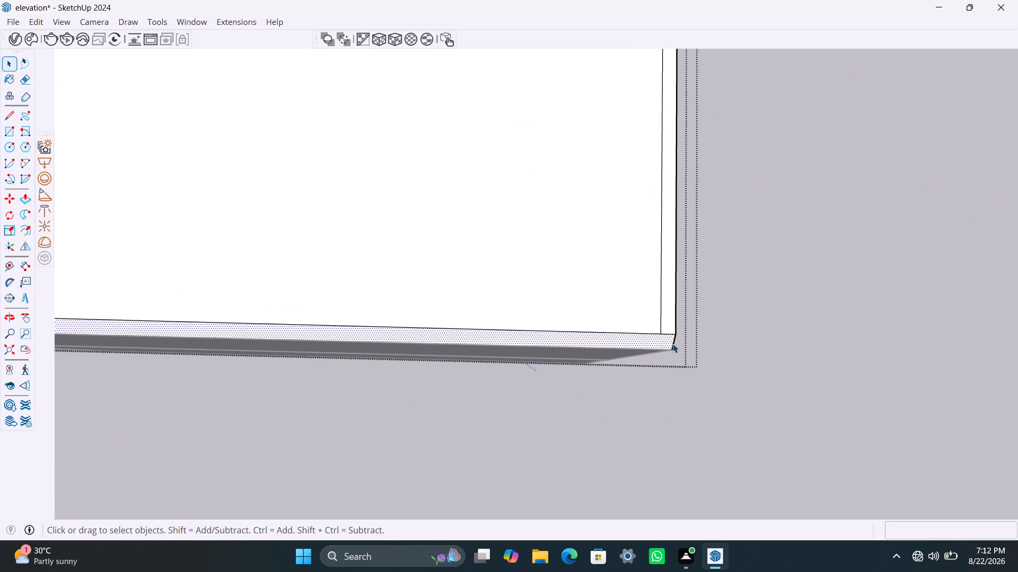
{"action": "scroll", "coordinate": [639, 346], "scroll_direction": "down", "scroll_amount": 3}
{"action": "middle_click_drag", "start_coordinate": [616, 346], "coordinate": [250, 225]}
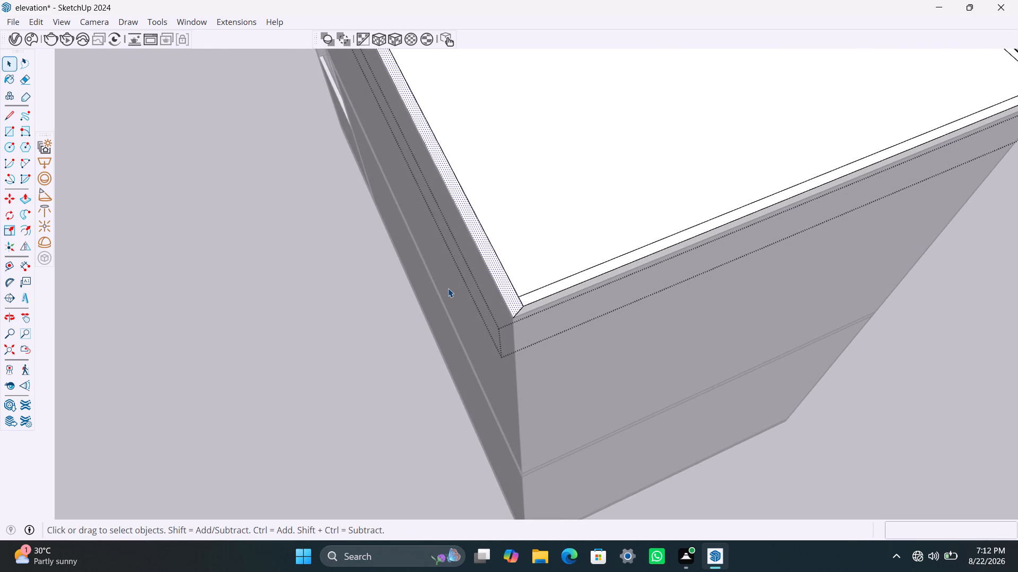
Undo the roof border line edits back to the plain, undivided roof face.
{"action": "key", "text": "ctrl+z"}
{"action": "key", "text": "ctrl+z"}
{"action": "key", "text": "ctrl+z"}
{"action": "key", "text": "ctrl+z"}
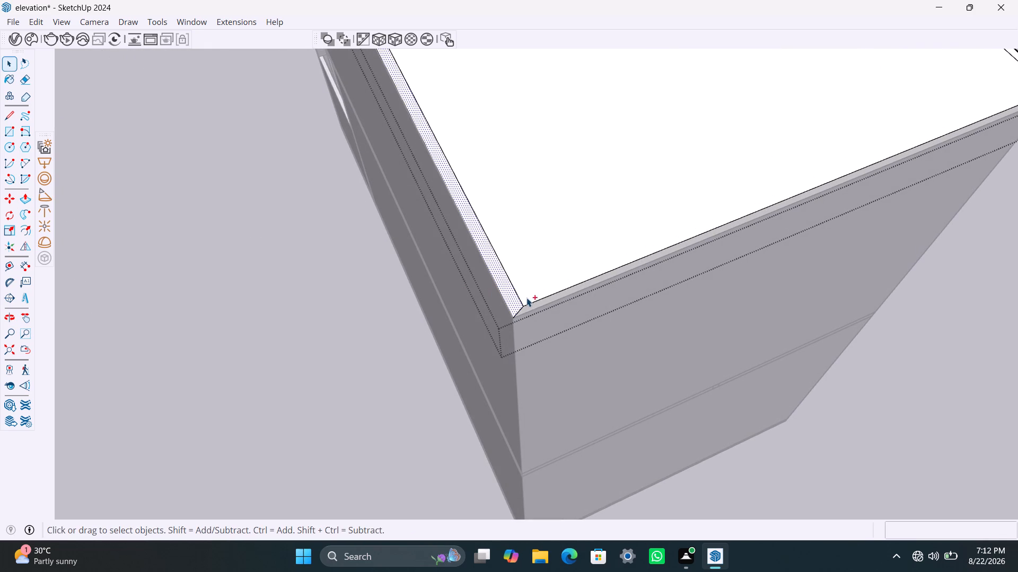
{"action": "key", "text": "ctrl+z"}
{"action": "middle_click_drag", "start_coordinate": [516, 314], "coordinate": [339, 212]}
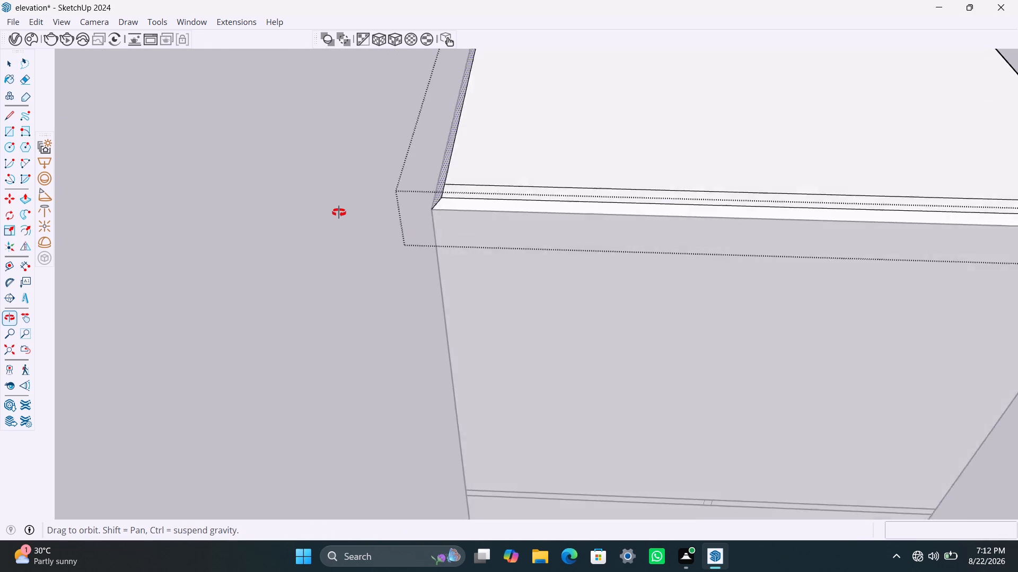
{"action": "middle_click_drag", "start_coordinate": [339, 212], "coordinate": [335, 209]}
{"action": "key", "text": "ctrl+z"}
{"action": "key", "text": "ctrl+z"}
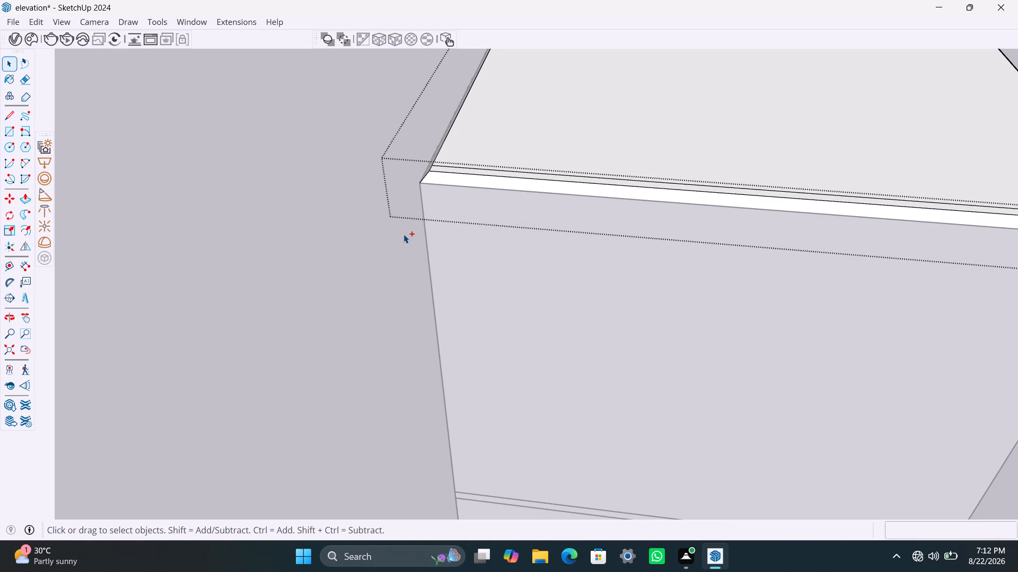
{"action": "key", "text": "ctrl+z"}
{"action": "key", "text": "ctrl+z"}
Copy the roof's long side edge nearest the tall column 4.5" inward.
{"action": "scroll", "coordinate": [278, 222], "scroll_direction": "down", "scroll_amount": 9}
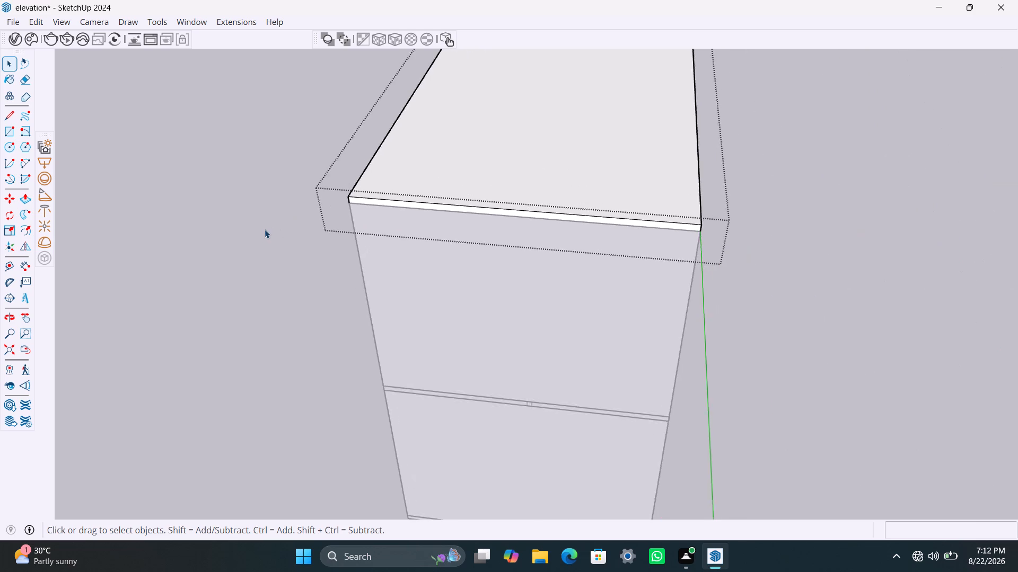
{"action": "scroll", "coordinate": [265, 229], "scroll_direction": "down", "scroll_amount": 2}
{"action": "middle_click_drag", "start_coordinate": [336, 264], "coordinate": [387, 373]}
{"action": "scroll", "coordinate": [390, 292], "scroll_direction": "up", "scroll_amount": 4}
{"action": "key", "text": "space"}
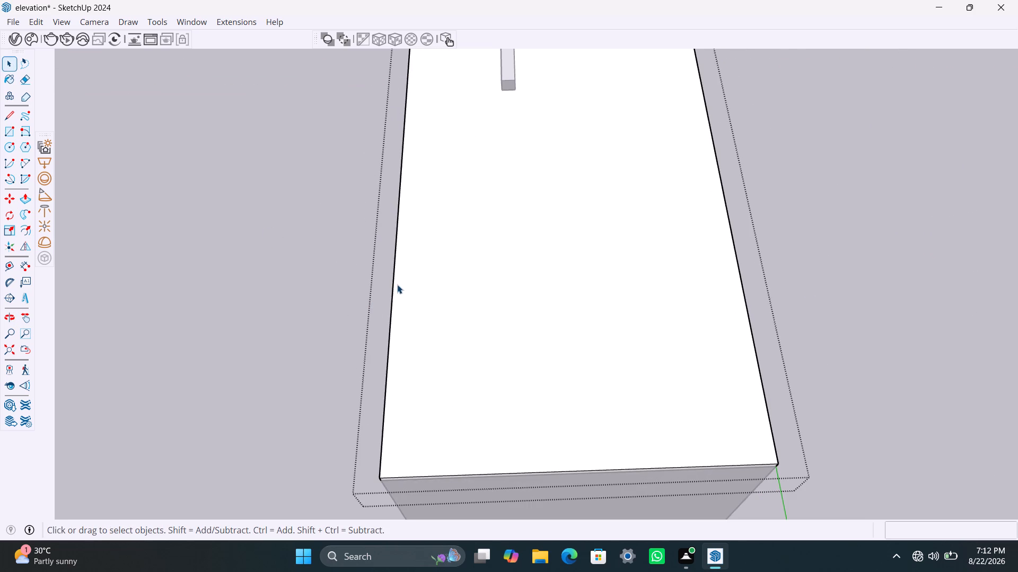
{"action": "left_click", "coordinate": [396, 280]}
{"action": "scroll", "coordinate": [429, 283], "scroll_direction": "down", "scroll_amount": 5}
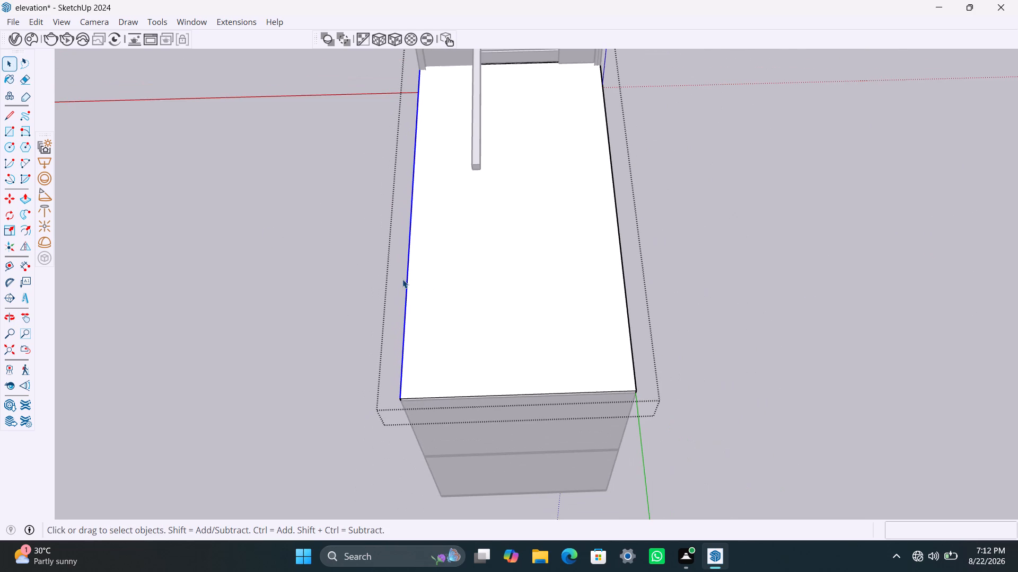
{"action": "key", "text": "m"}
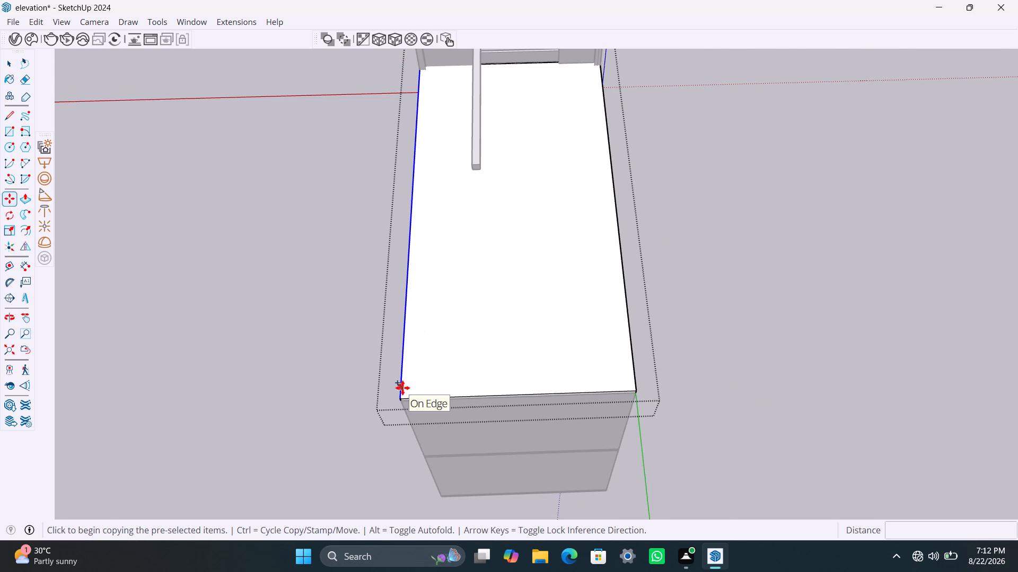
{"action": "left_click", "coordinate": [402, 388]}
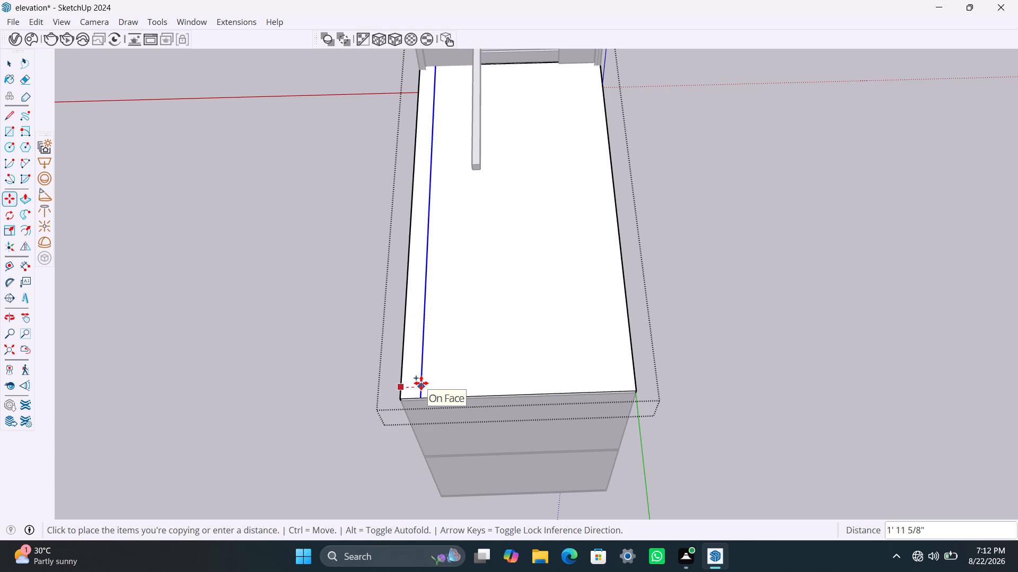
{"action": "type", "text": "4.5\""}
{"action": "key", "text": "Return"}
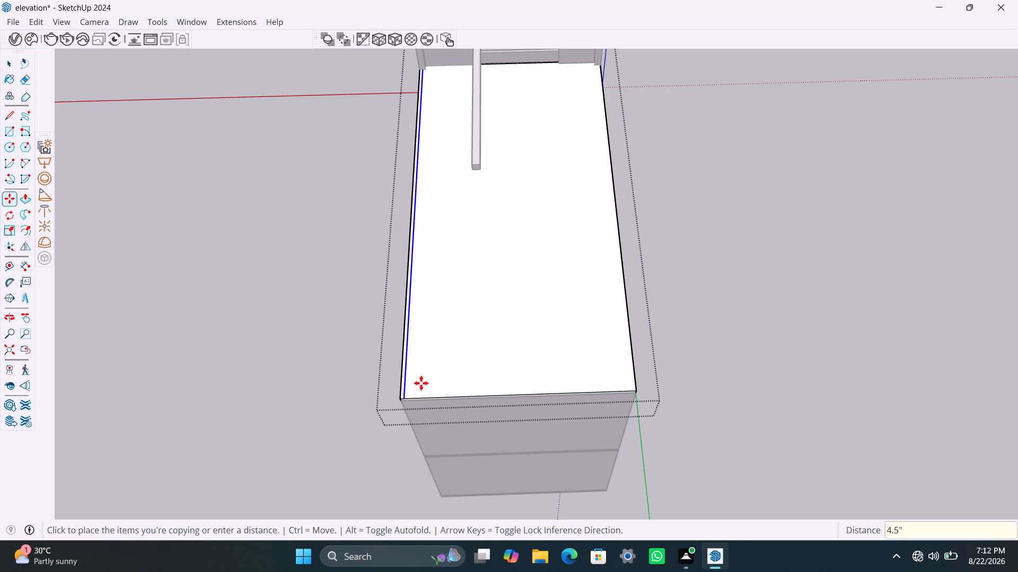
{"action": "key", "text": "space"}
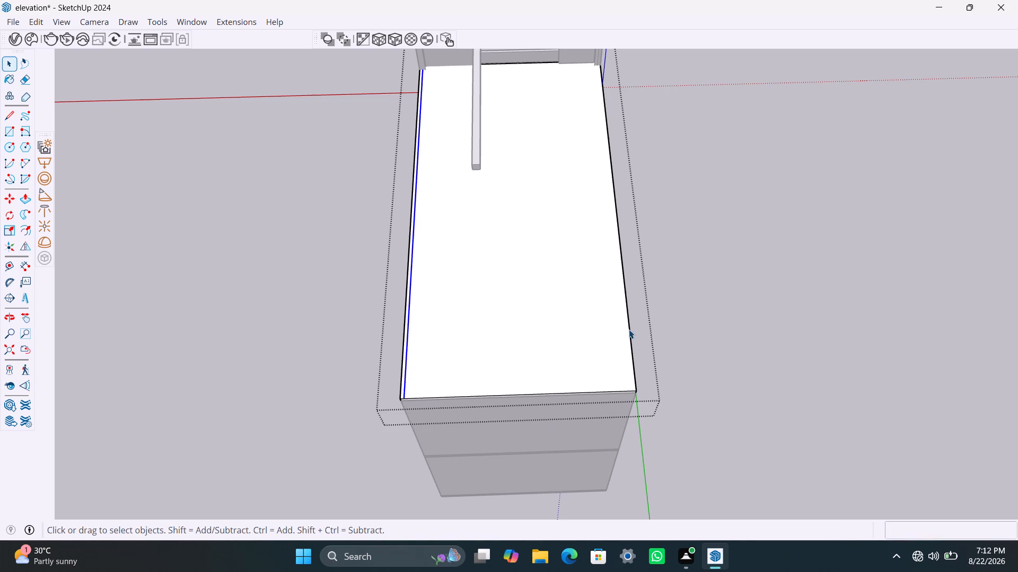
Copy the roof's opposite long side edge, away from the tall column, 4.5" inward.
{"action": "left_click", "coordinate": [629, 329]}
{"action": "key", "text": "m"}
{"action": "left_click", "coordinate": [629, 350]}
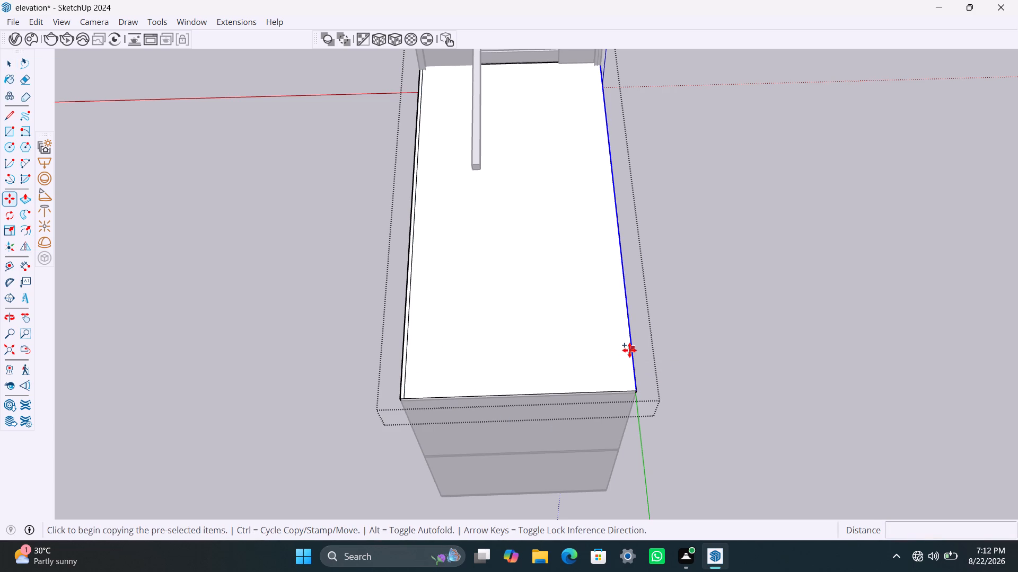
{"action": "type", "text": "4.5\""}
{"action": "key", "text": "Return"}
{"action": "key", "text": "space"}
Copy the roof's rear edge, between the two inner side lines, 4.5" inward.
{"action": "scroll", "coordinate": [568, 403], "scroll_direction": "up", "scroll_amount": 6}
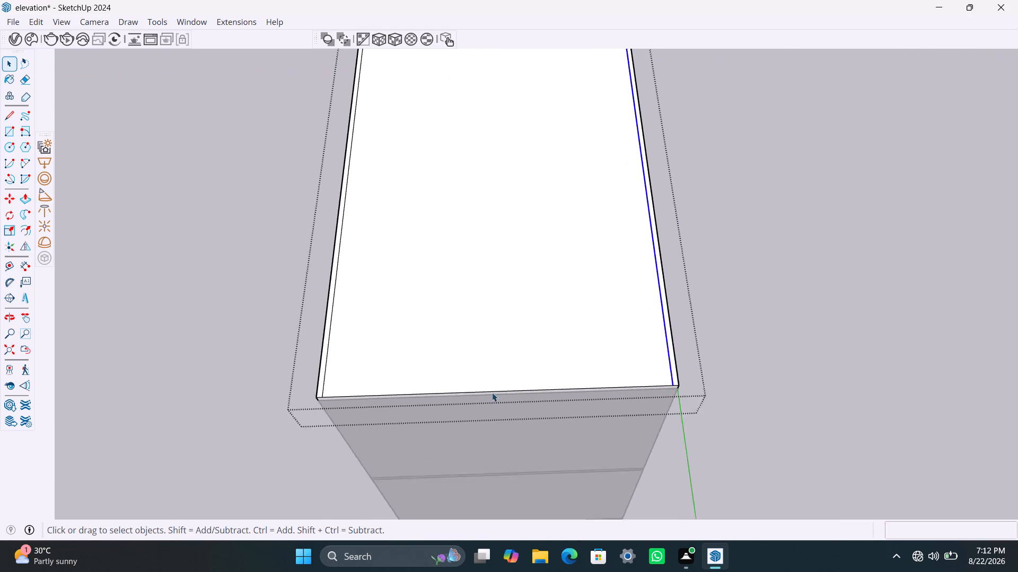
{"action": "left_click", "coordinate": [427, 391]}
{"action": "left_click", "coordinate": [427, 391]}
{"action": "left_click", "coordinate": [427, 391]}
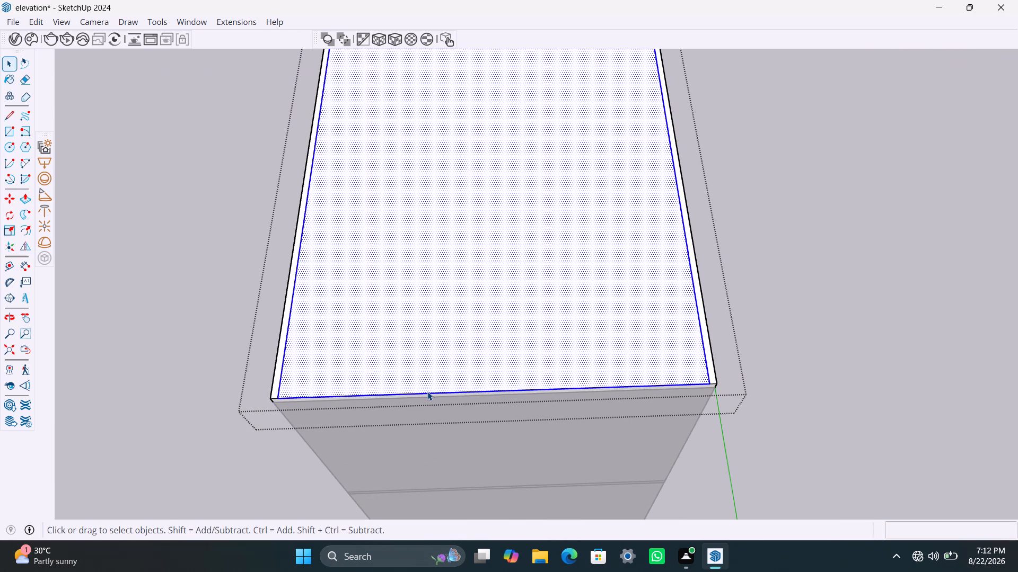
{"action": "left_click", "coordinate": [427, 391]}
{"action": "left_click", "coordinate": [427, 391]}
{"action": "left_click", "coordinate": [428, 392]}
{"action": "left_click", "coordinate": [429, 394]}
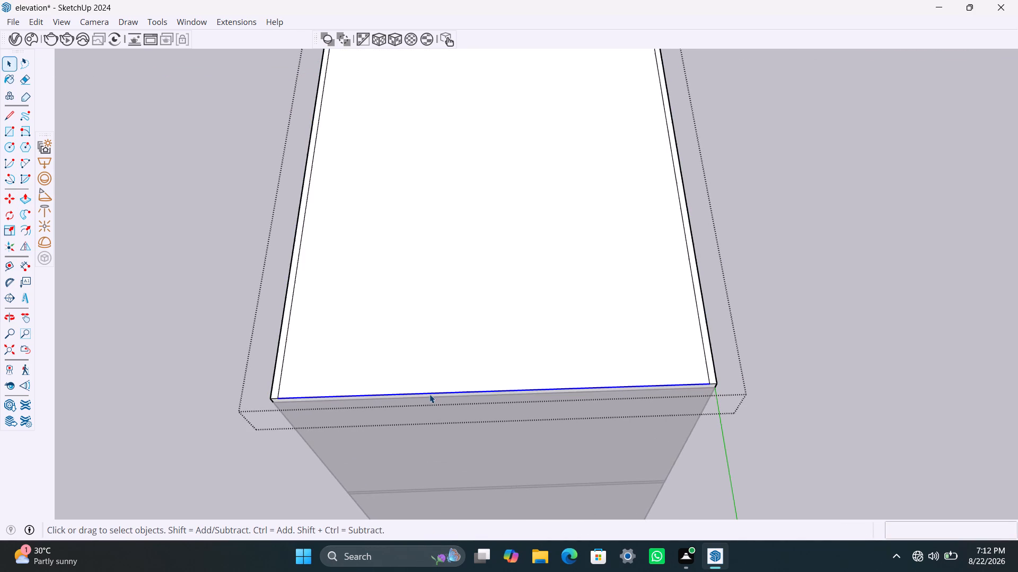
{"action": "left_click", "coordinate": [429, 394]}
{"action": "key", "text": "m"}
{"action": "left_click", "coordinate": [429, 394]}
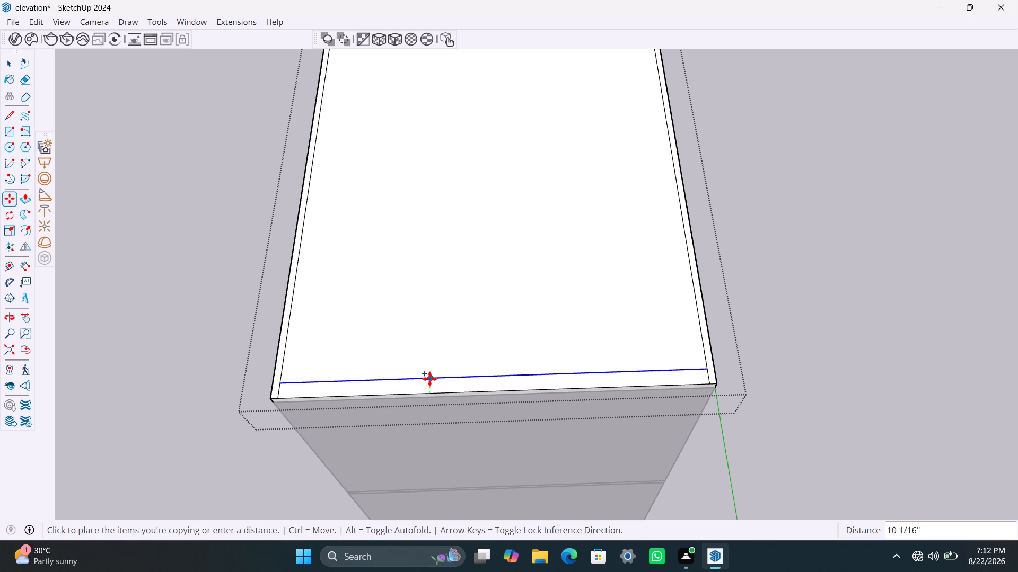
{"action": "type", "text": "4.5\""}
{"action": "key", "text": "Return"}
{"action": "key", "text": "space"}
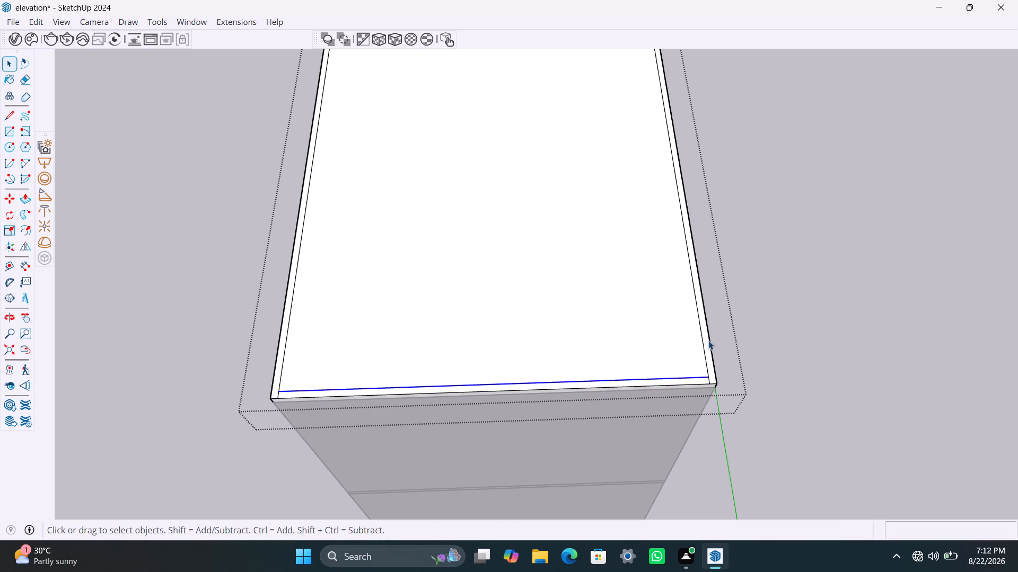
Delete the short leftover inner line segments at both rear corners so the border forms one continuous face.
{"action": "left_click", "coordinate": [707, 344]}
{"action": "scroll", "coordinate": [699, 385], "scroll_direction": "up", "scroll_amount": 5}
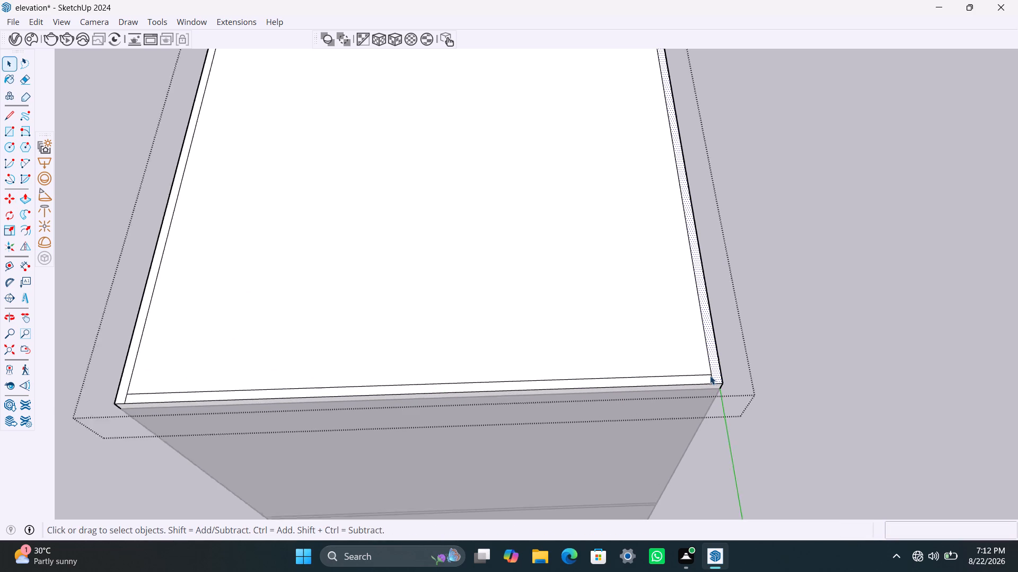
{"action": "left_click", "coordinate": [711, 375]}
{"action": "key", "text": "Delete"}
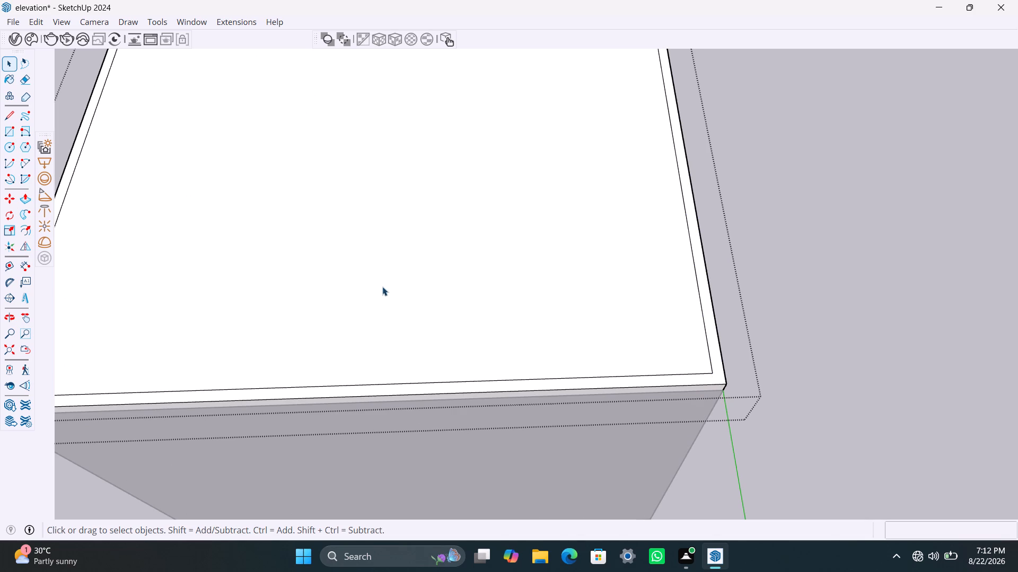
{"action": "scroll", "coordinate": [380, 292], "scroll_direction": "down", "scroll_amount": 8}
{"action": "middle_click_drag", "start_coordinate": [238, 314], "coordinate": [320, 328]}
{"action": "scroll", "coordinate": [258, 417], "scroll_direction": "up", "scroll_amount": 6}
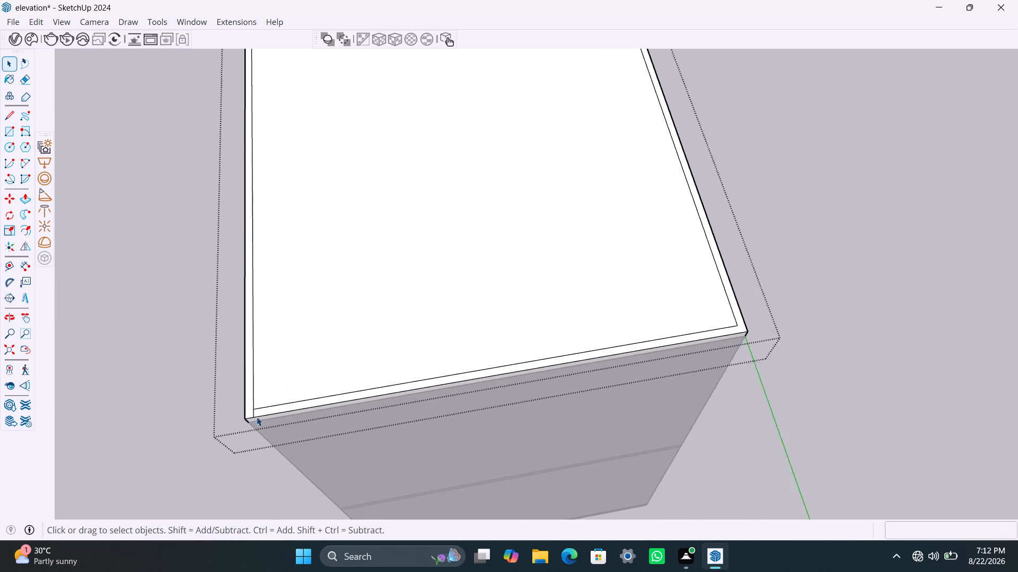
{"action": "scroll", "coordinate": [257, 417], "scroll_direction": "up", "scroll_amount": 2}
{"action": "left_click", "coordinate": [253, 410]}
{"action": "key", "text": "Delete"}
Push/Pull the roof's border face up 3'6" to form the parapet wall.
{"action": "left_click", "coordinate": [253, 410]}
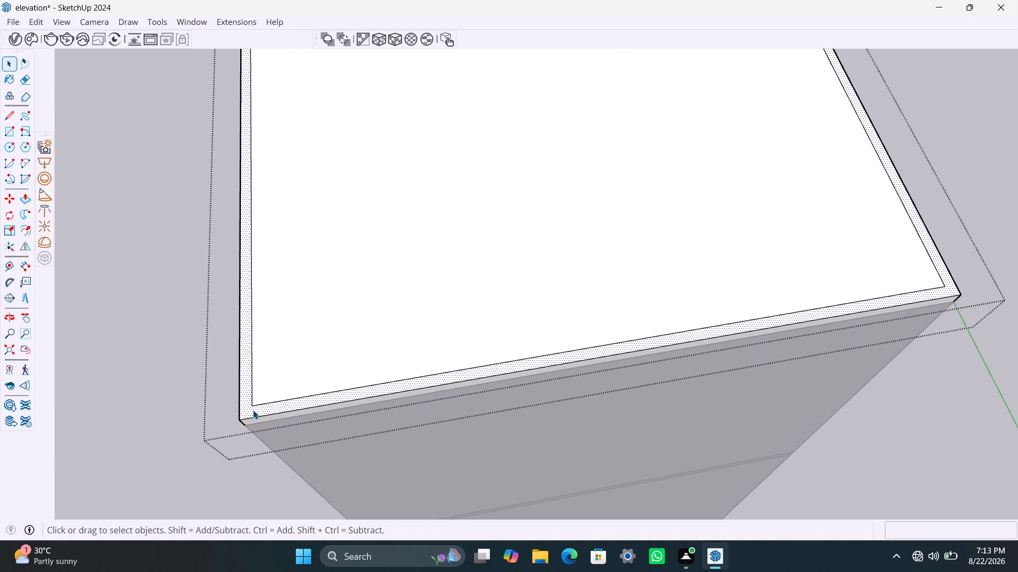
{"action": "key", "text": "p"}
{"action": "left_click", "coordinate": [253, 410]}
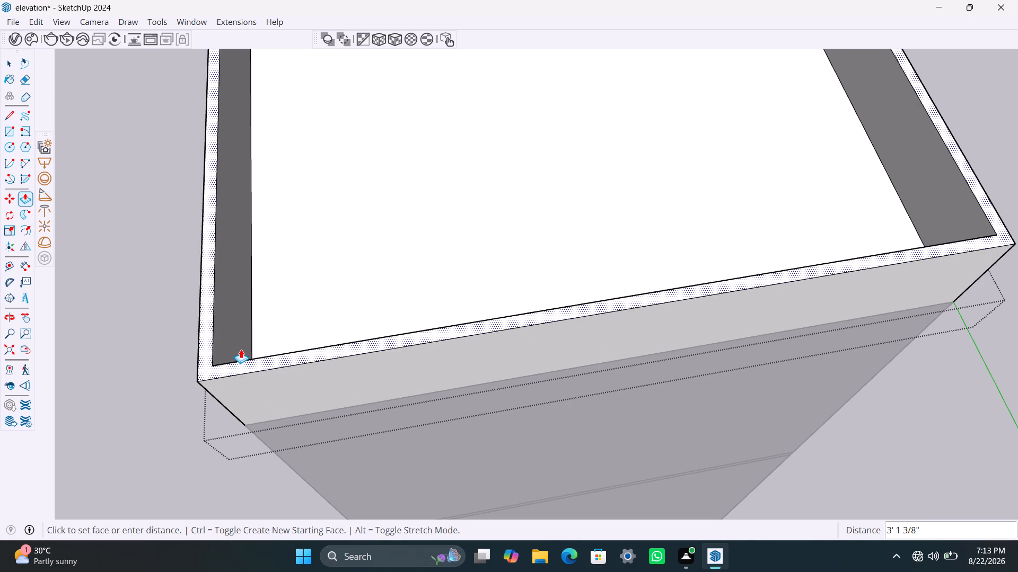
{"action": "type", "text": "3'6\""}
{"action": "key", "text": "Return"}
{"action": "key", "text": "space"}
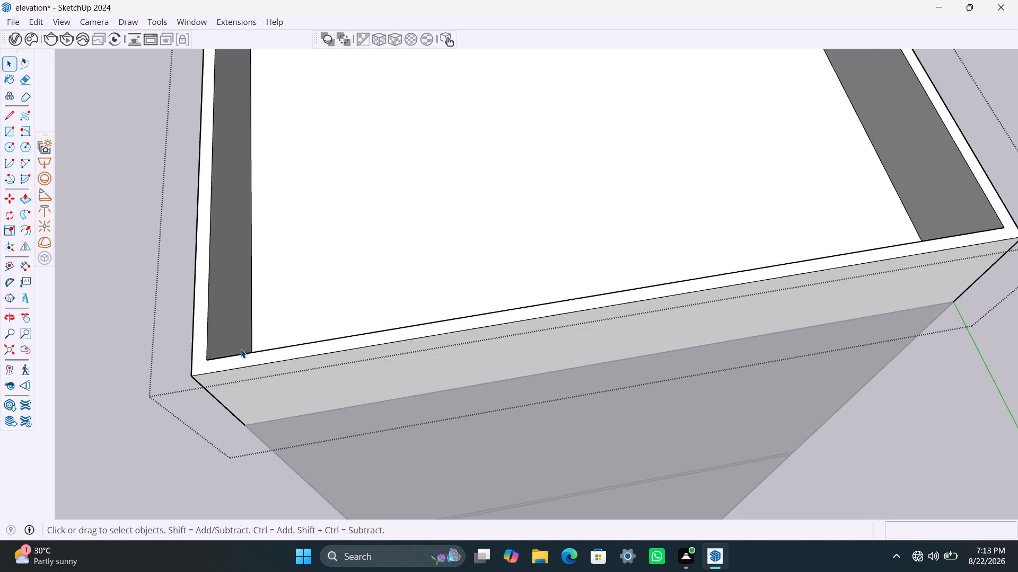
Examine the raised parapet around the roof and where it meets the front elevation.
{"action": "scroll", "coordinate": [245, 318], "scroll_direction": "down", "scroll_amount": 20}
{"action": "scroll", "coordinate": [245, 318], "scroll_direction": "down", "scroll_amount": 3}
{"action": "middle_click_drag", "start_coordinate": [323, 305], "coordinate": [115, 323]}
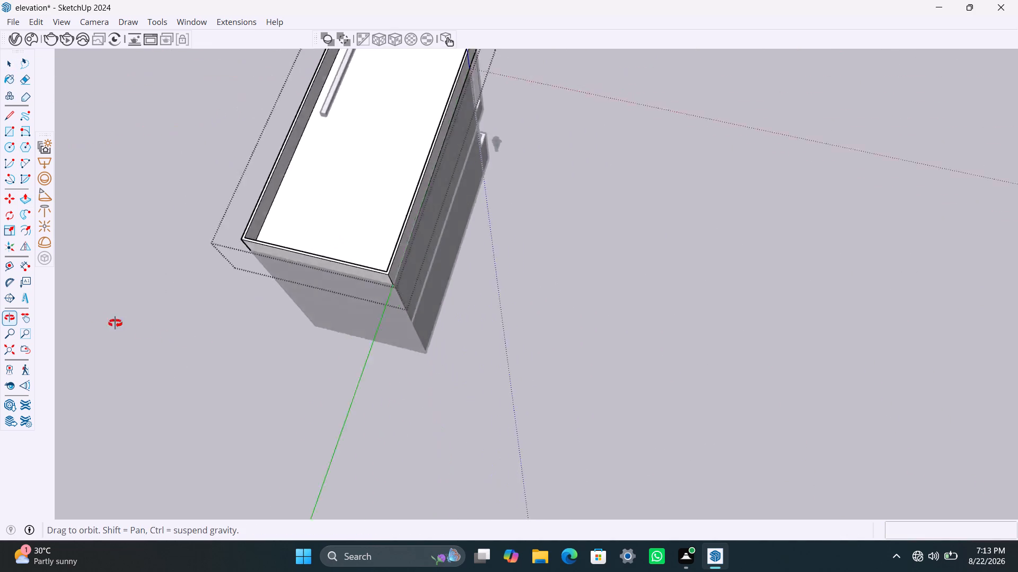
{"action": "middle_click_drag", "start_coordinate": [115, 323], "coordinate": [69, 309]}
{"action": "scroll", "coordinate": [381, 297], "scroll_direction": "down", "scroll_amount": 7}
{"action": "middle_click_drag", "start_coordinate": [513, 290], "coordinate": [28, 240]}
{"action": "scroll", "coordinate": [564, 218], "scroll_direction": "down", "scroll_amount": 3}
{"action": "middle_click_drag", "start_coordinate": [599, 215], "coordinate": [537, 230]}
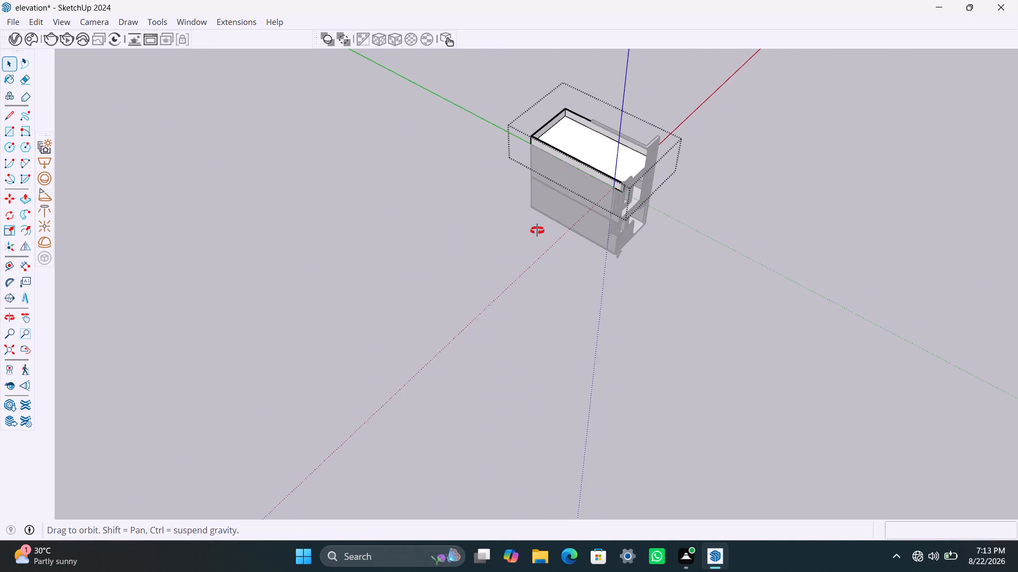
{"action": "middle_click_drag", "start_coordinate": [537, 230], "coordinate": [312, 235]}
{"action": "scroll", "coordinate": [713, 247], "scroll_direction": "up", "scroll_amount": 11}
{"action": "scroll", "coordinate": [601, 259], "scroll_direction": "down", "scroll_amount": 1}
{"action": "scroll", "coordinate": [601, 259], "scroll_direction": "up", "scroll_amount": 9}
{"action": "middle_click_drag", "start_coordinate": [600, 255], "coordinate": [598, 260]}
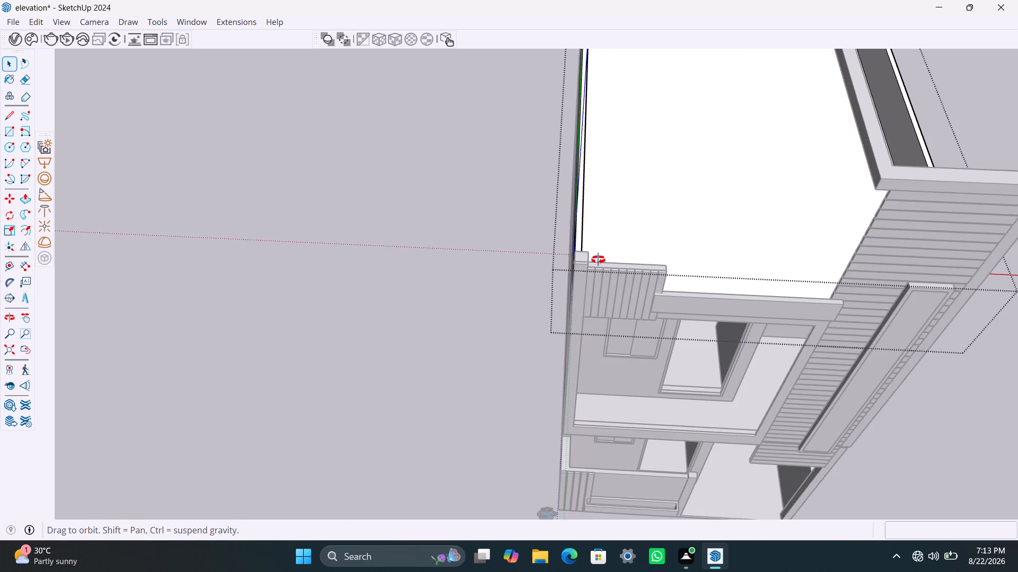
{"action": "middle_click_drag", "start_coordinate": [598, 260], "coordinate": [490, 305]}
{"action": "scroll", "coordinate": [545, 280], "scroll_direction": "up", "scroll_amount": 10}
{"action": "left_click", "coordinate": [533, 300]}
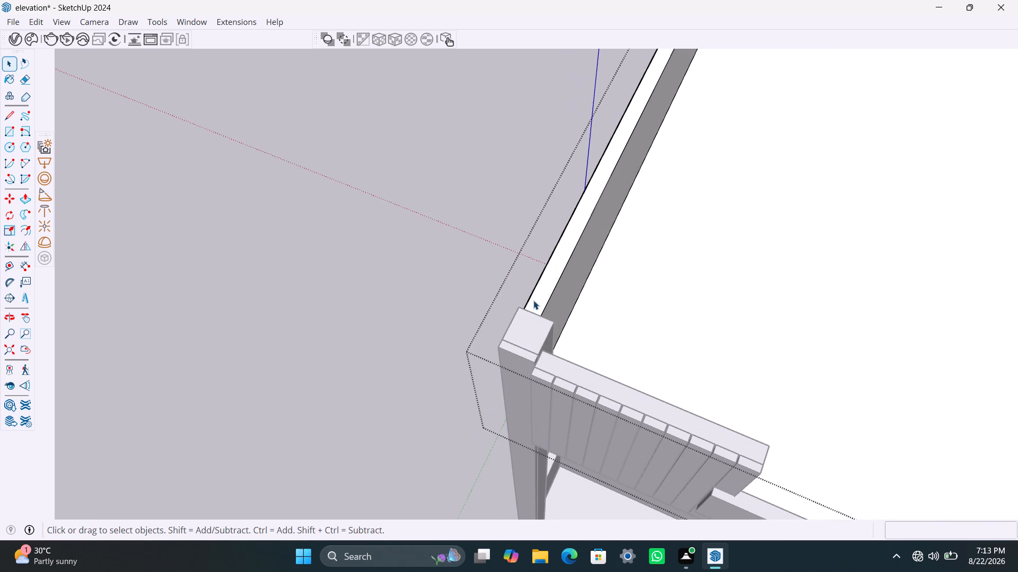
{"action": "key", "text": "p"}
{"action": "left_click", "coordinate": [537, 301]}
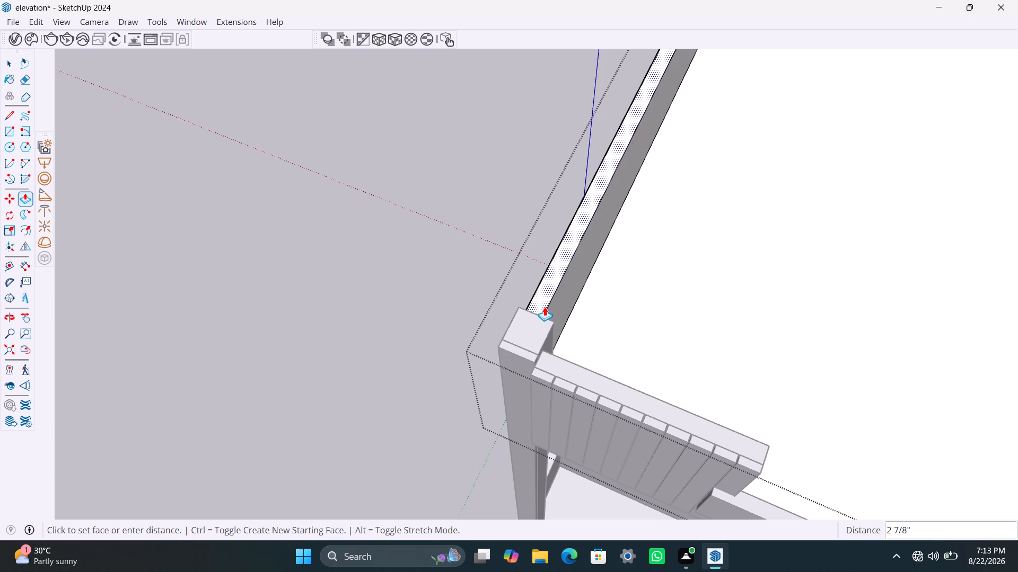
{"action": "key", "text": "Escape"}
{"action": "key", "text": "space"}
Copy the parapet's vertical end edge on the strip-clad side back to the rear edge of the front frame.
{"action": "scroll", "coordinate": [453, 226], "scroll_direction": "down", "scroll_amount": 13}
{"action": "middle_click_drag", "start_coordinate": [615, 285], "coordinate": [403, 202]}
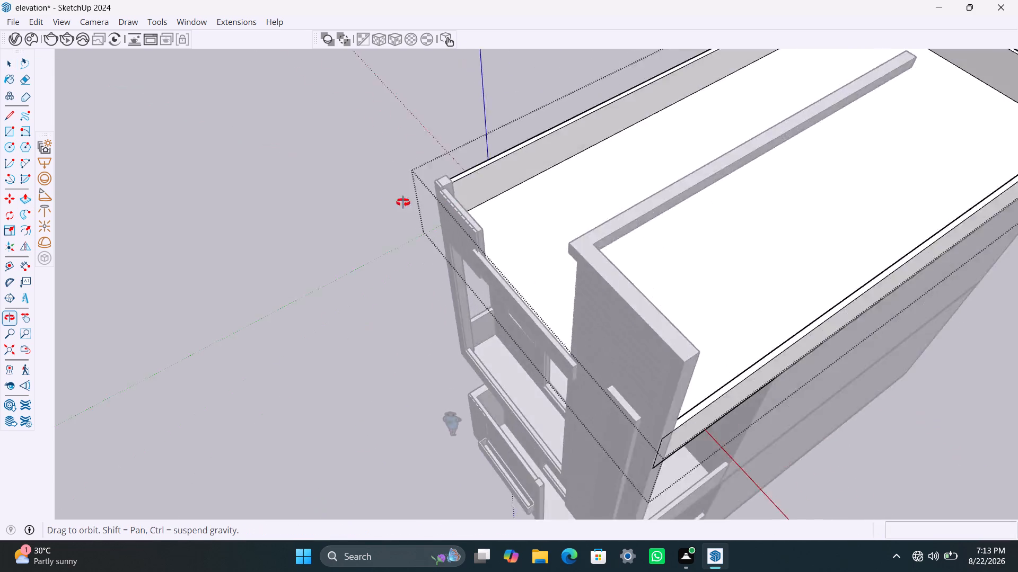
{"action": "middle_click_drag", "start_coordinate": [403, 202], "coordinate": [194, 134]}
{"action": "scroll", "coordinate": [394, 249], "scroll_direction": "down", "scroll_amount": 5}
{"action": "middle_click_drag", "start_coordinate": [419, 336], "coordinate": [520, 350]}
{"action": "scroll", "coordinate": [436, 324], "scroll_direction": "up", "scroll_amount": 4}
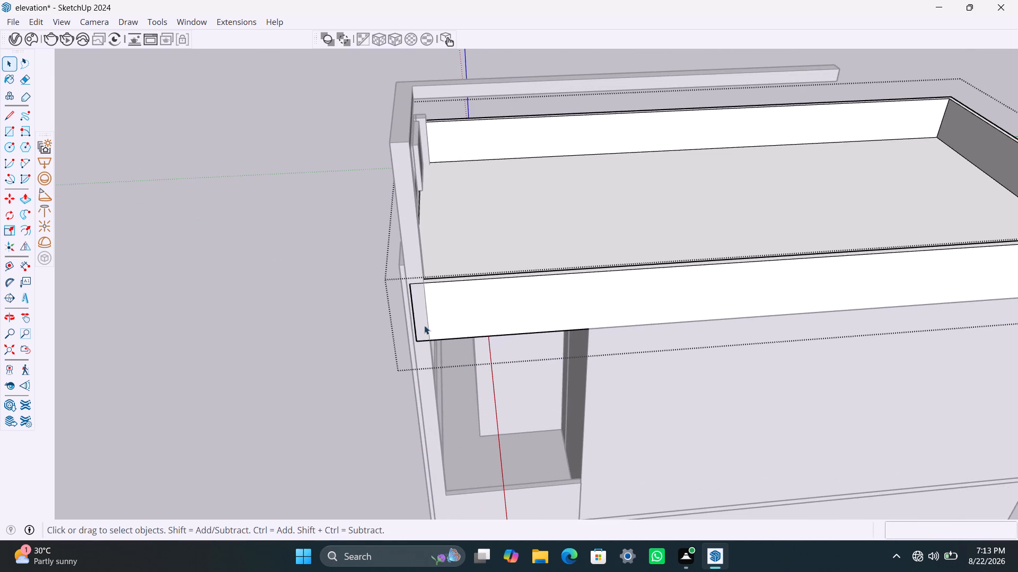
{"action": "left_click", "coordinate": [414, 316]}
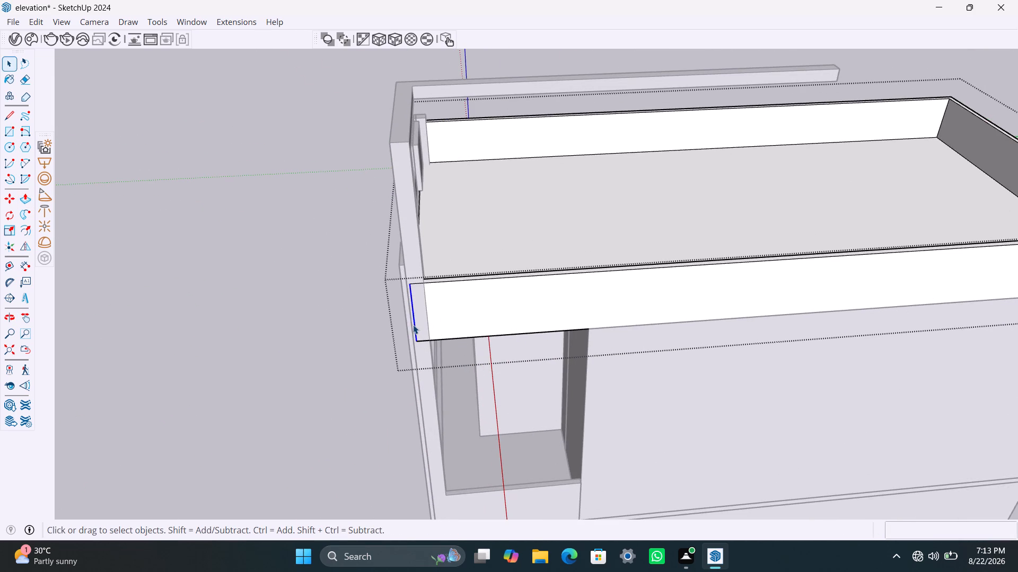
{"action": "key", "text": "m"}
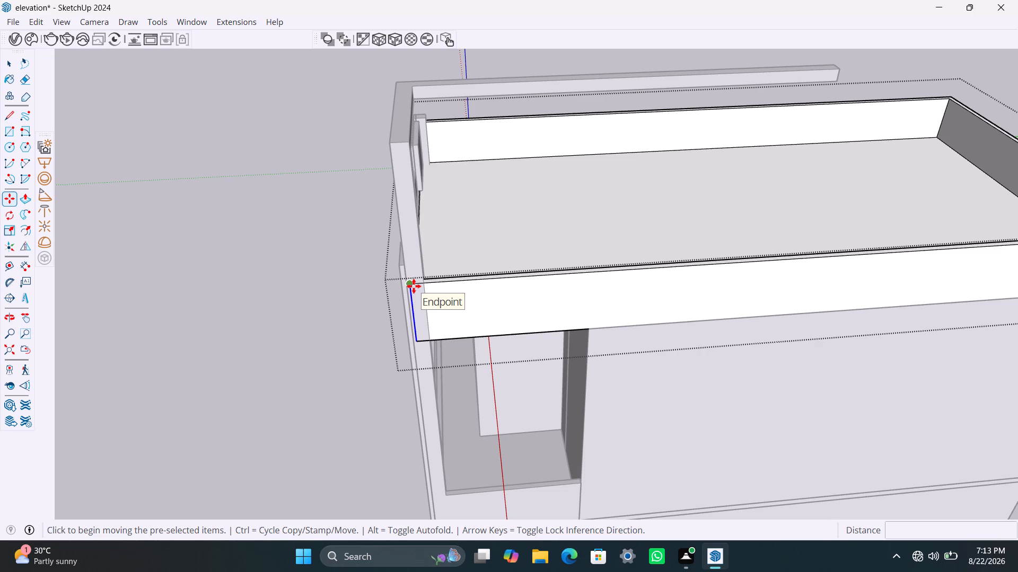
{"action": "left_click", "coordinate": [414, 286]}
{"action": "left_click", "coordinate": [424, 284]}
{"action": "key", "text": "space"}
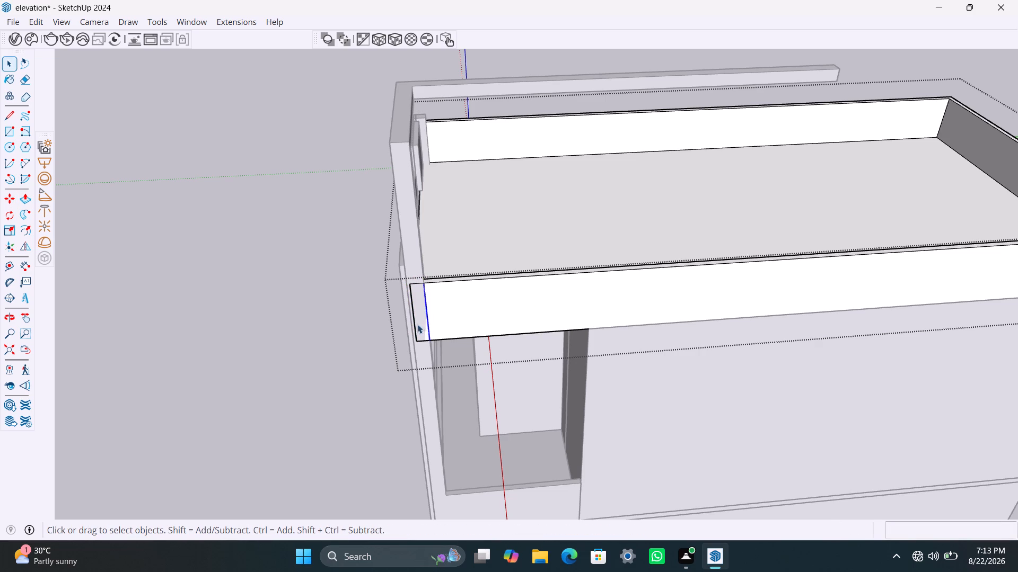
Delete the three outer edges of the parapet end overlapping the front frame on the strip-clad side.
{"action": "left_click", "coordinate": [414, 318]}
{"action": "key", "text": "Delete"}
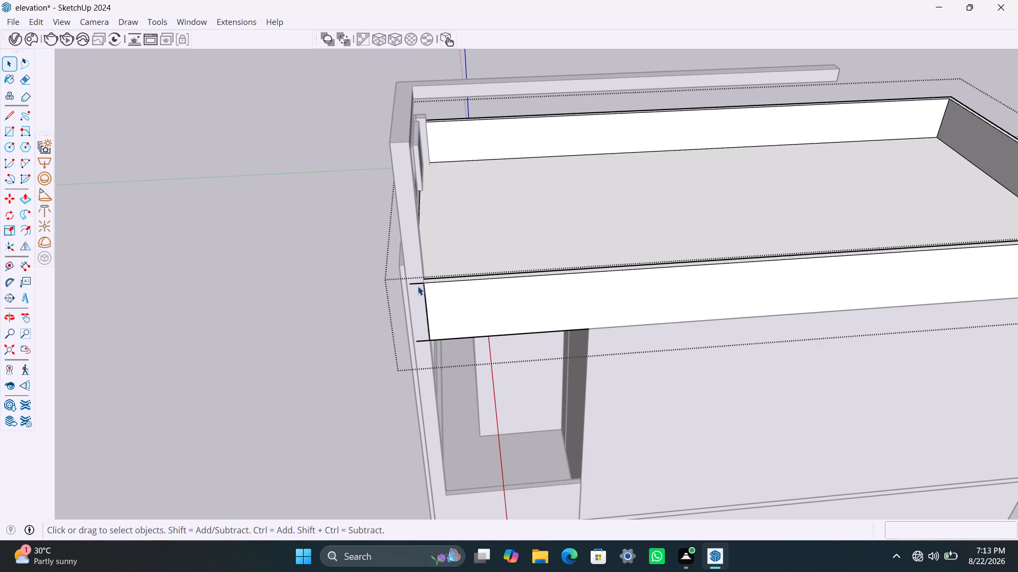
{"action": "left_click", "coordinate": [417, 283]}
{"action": "key", "text": "Delete"}
{"action": "left_click", "coordinate": [419, 341]}
{"action": "key", "text": "Delete"}
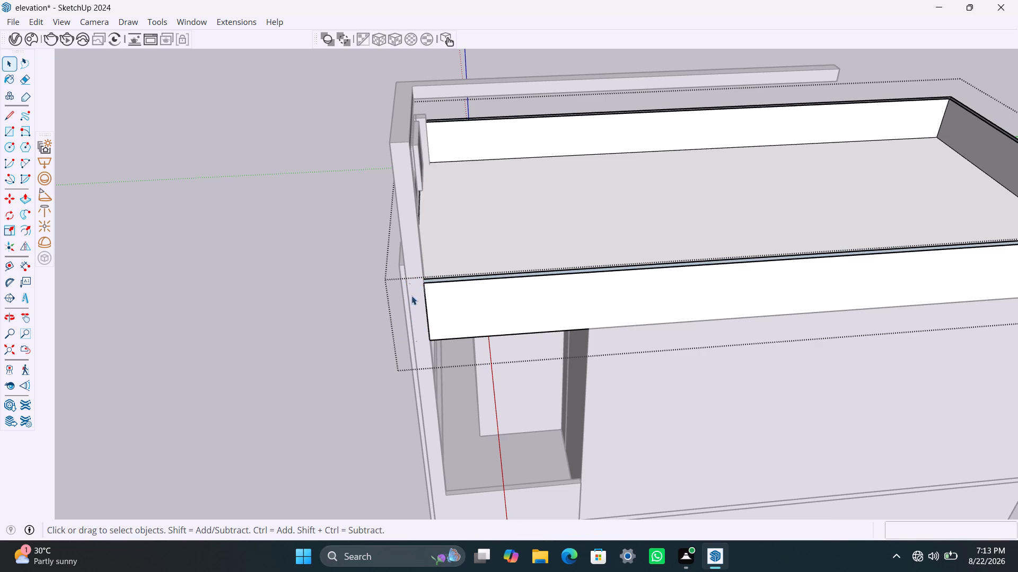
Copy the parapet's vertical end edge on the slatted-panel side back to the rear edge of the front post.
{"action": "scroll", "coordinate": [376, 306], "scroll_direction": "down", "scroll_amount": 6}
{"action": "middle_click_drag", "start_coordinate": [327, 319], "coordinate": [788, 410]}
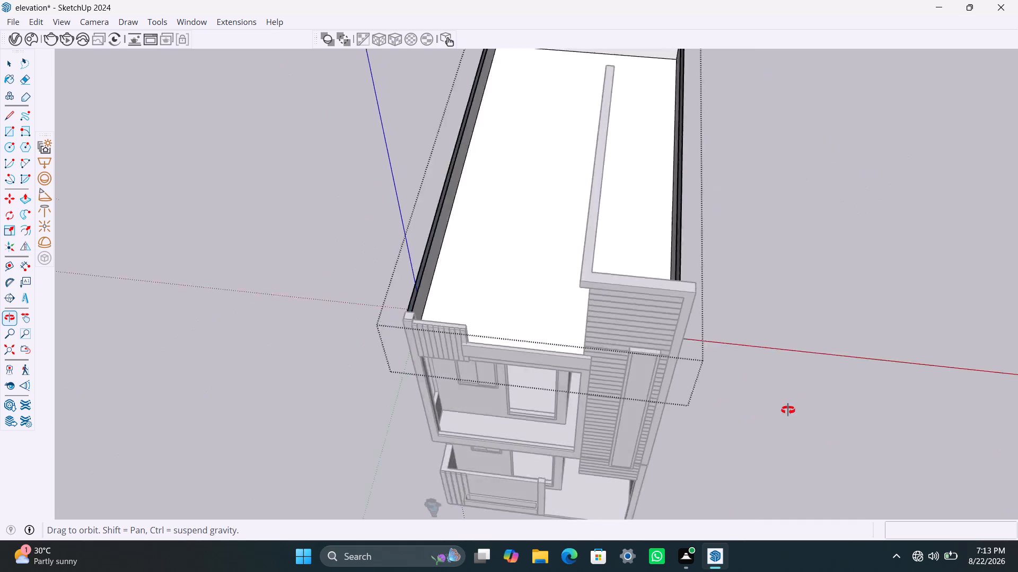
{"action": "middle_click_drag", "start_coordinate": [788, 410], "coordinate": [1017, 311]}
{"action": "scroll", "coordinate": [596, 293], "scroll_direction": "up", "scroll_amount": 3}
{"action": "middle_click_drag", "start_coordinate": [556, 311], "coordinate": [696, 326]}
{"action": "scroll", "coordinate": [674, 296], "scroll_direction": "up", "scroll_amount": 3}
{"action": "left_click", "coordinate": [654, 274]}
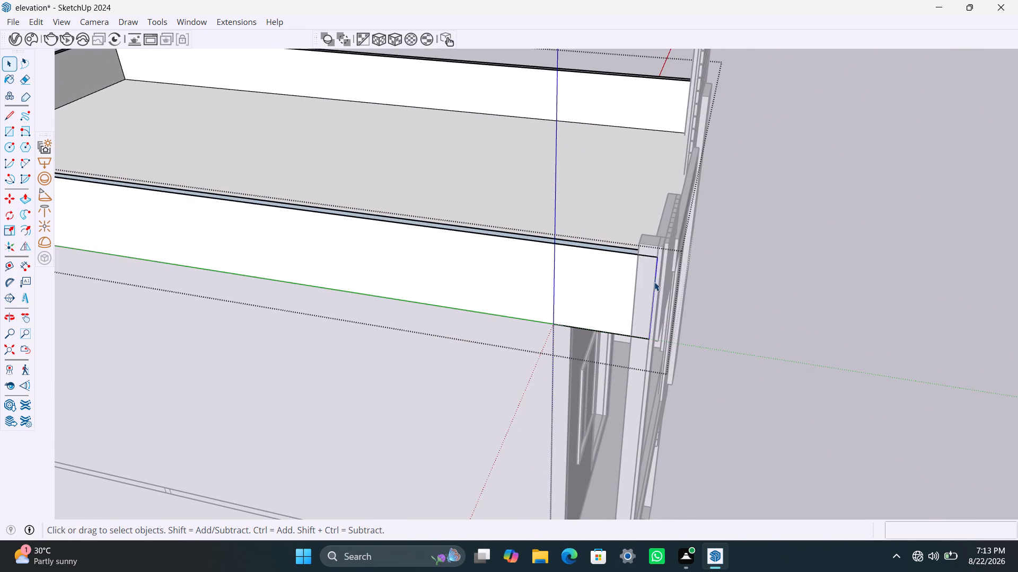
{"action": "key", "text": "m"}
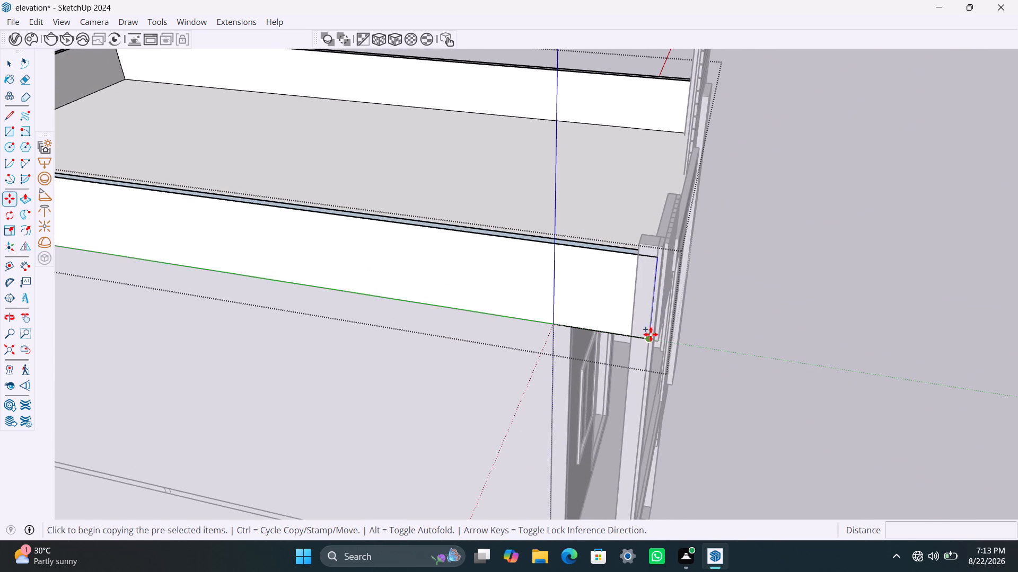
{"action": "left_click", "coordinate": [649, 339]}
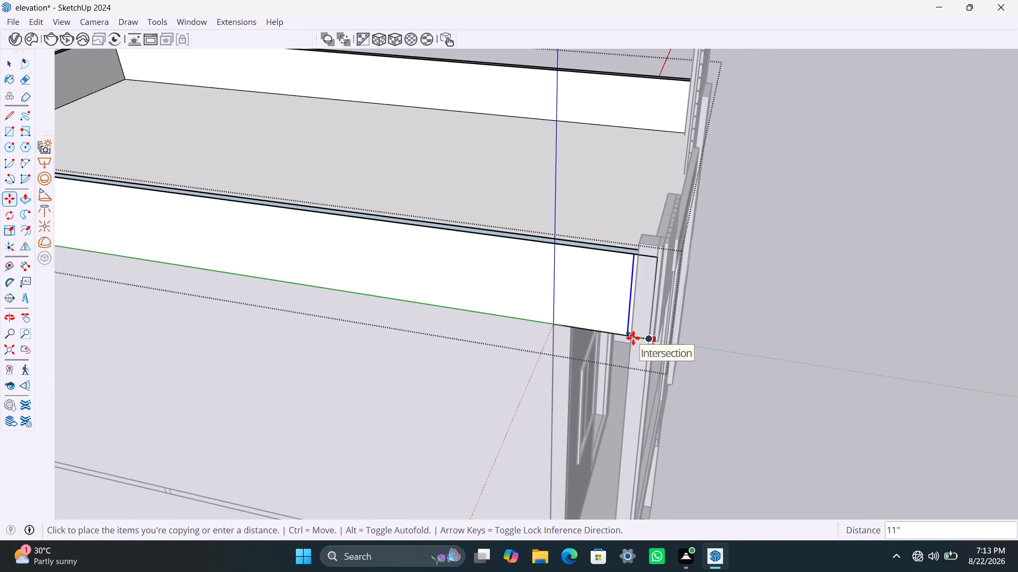
{"action": "scroll", "coordinate": [633, 338], "scroll_direction": "up", "scroll_amount": 6}
{"action": "left_click", "coordinate": [635, 337]}
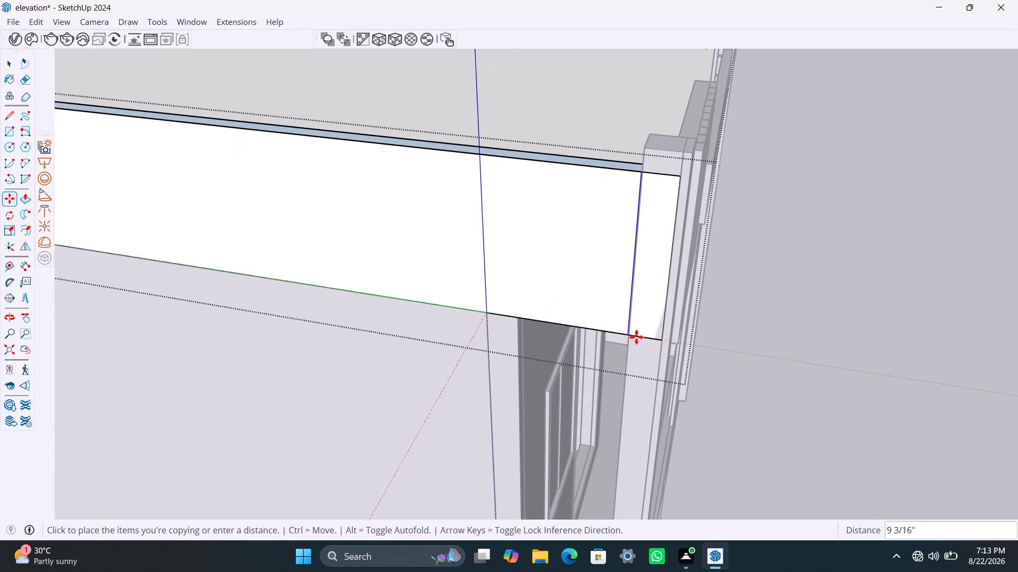
{"action": "key", "text": "space"}
Delete the bottom, end and top edges of the parapet overlapping the front post on the slatted-panel side.
{"action": "left_click", "coordinate": [653, 308]}
{"action": "left_click", "coordinate": [650, 338]}
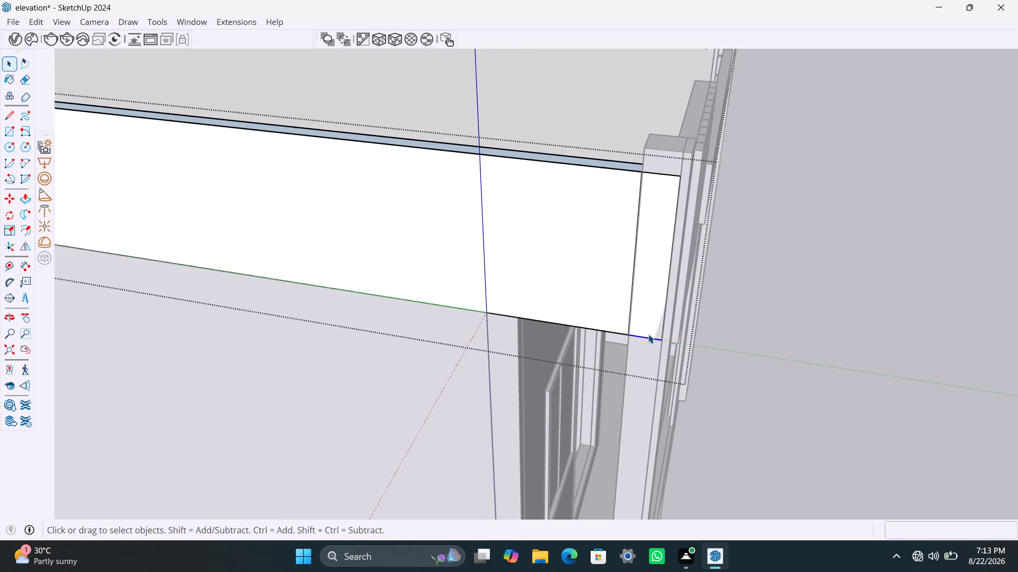
{"action": "key", "text": "Delete"}
{"action": "left_click", "coordinate": [664, 325]}
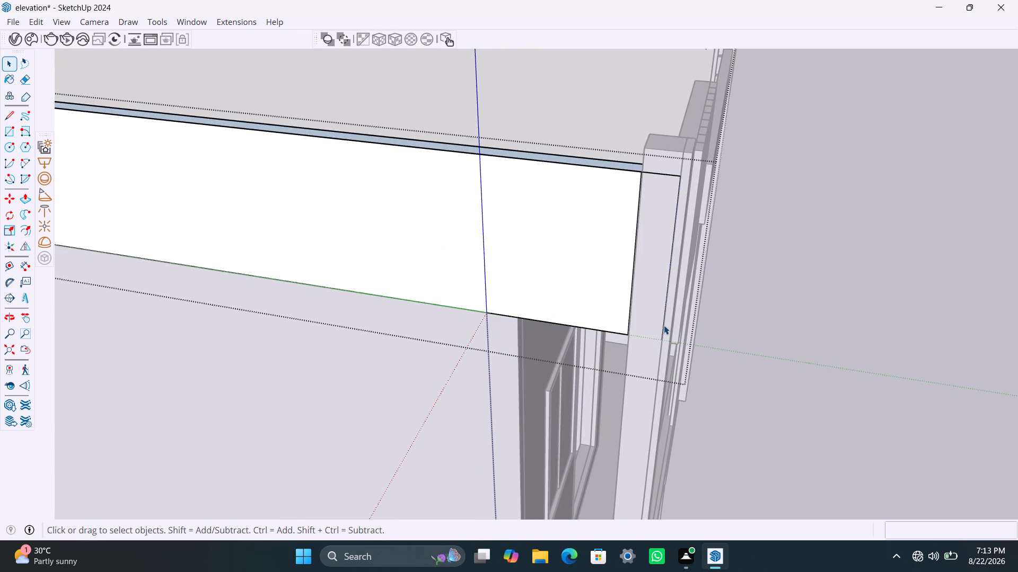
{"action": "key", "text": "Delete"}
{"action": "left_click", "coordinate": [664, 174]}
{"action": "key", "text": "Delete"}
Draw a 4 1/2" line across the open front end of the parapet top beside the slatted-panel post.
{"action": "scroll", "coordinate": [753, 236], "scroll_direction": "down", "scroll_amount": 5}
{"action": "middle_click_drag", "start_coordinate": [628, 241], "coordinate": [335, 353]}
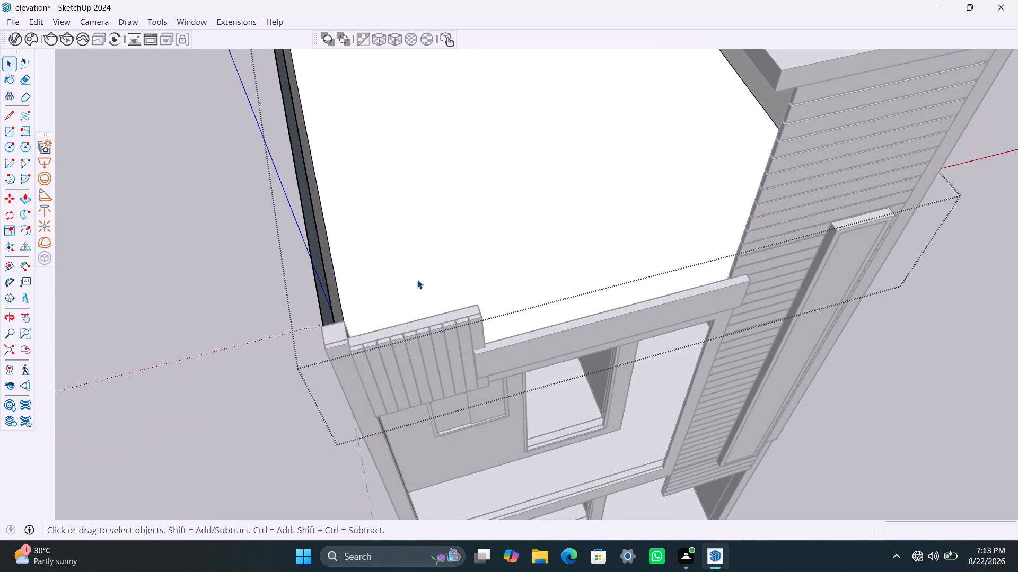
{"action": "scroll", "coordinate": [417, 280], "scroll_direction": "down", "scroll_amount": 6}
{"action": "middle_click_drag", "start_coordinate": [494, 289], "coordinate": [377, 319]}
{"action": "scroll", "coordinate": [328, 252], "scroll_direction": "up", "scroll_amount": 4}
{"action": "middle_click_drag", "start_coordinate": [335, 260], "coordinate": [785, 287]}
{"action": "scroll", "coordinate": [657, 340], "scroll_direction": "up", "scroll_amount": 3}
{"action": "middle_click_drag", "start_coordinate": [648, 386], "coordinate": [674, 394]}
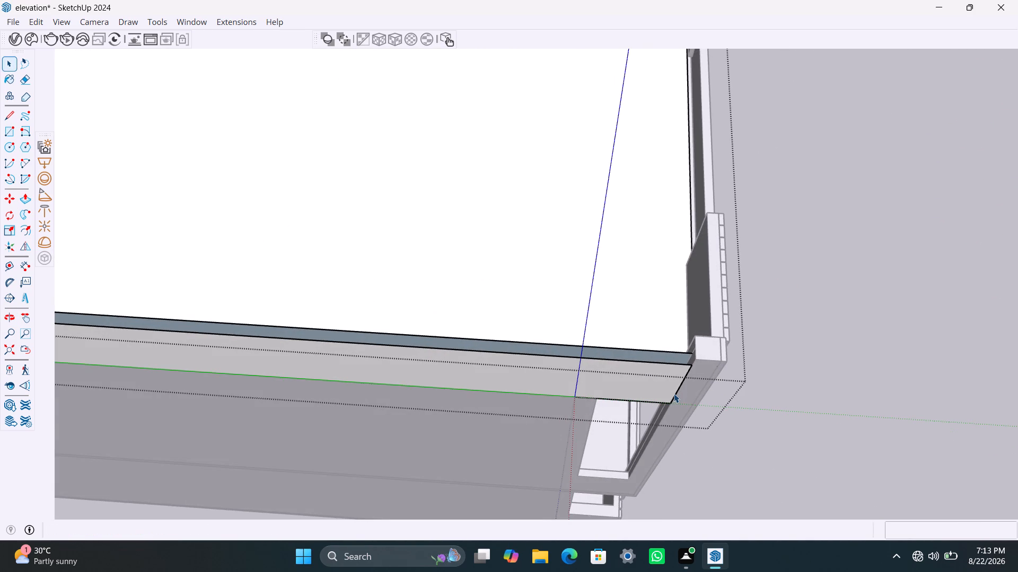
{"action": "key", "text": "l"}
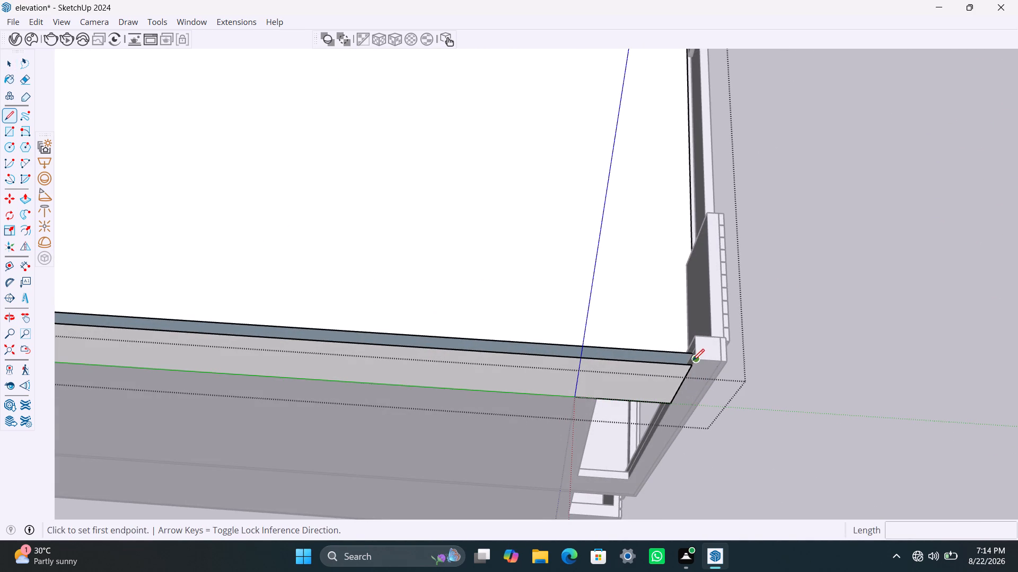
{"action": "left_click", "coordinate": [691, 364]}
{"action": "left_click", "coordinate": [691, 355]}
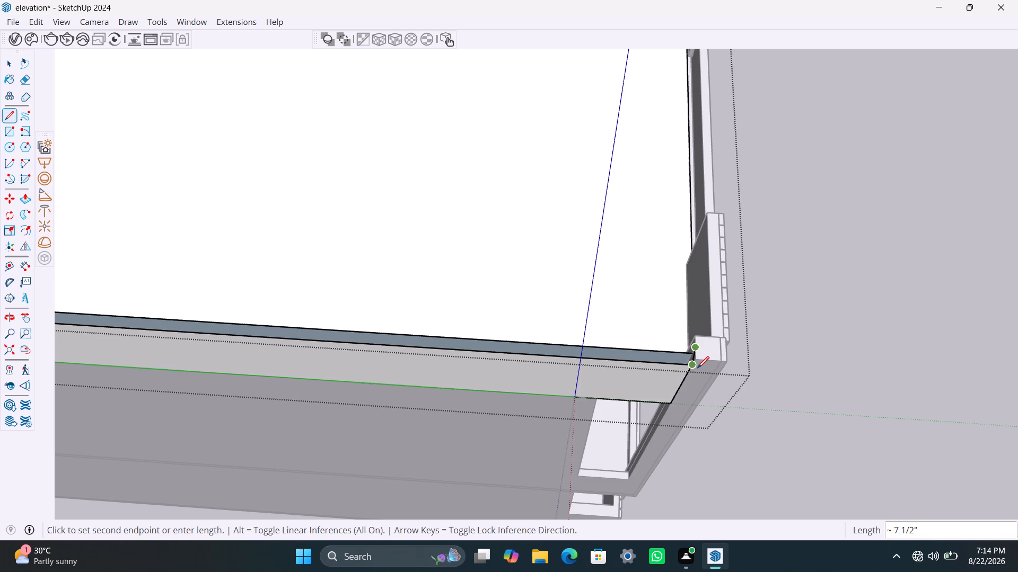
{"action": "key", "text": "ctrl+z"}
{"action": "scroll", "coordinate": [692, 364], "scroll_direction": "up", "scroll_amount": 3}
{"action": "left_click", "coordinate": [691, 351]}
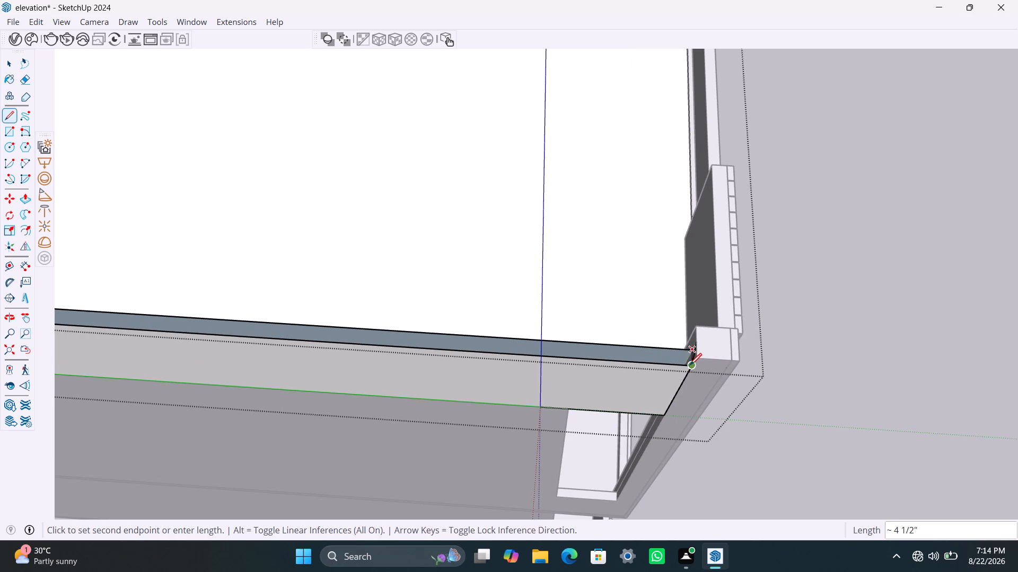
{"action": "left_click", "coordinate": [690, 365]}
{"action": "key", "text": "space"}
Delete the stray diagonal line between the parapet's end corner and the front post.
{"action": "scroll", "coordinate": [689, 361], "scroll_direction": "up", "scroll_amount": 8}
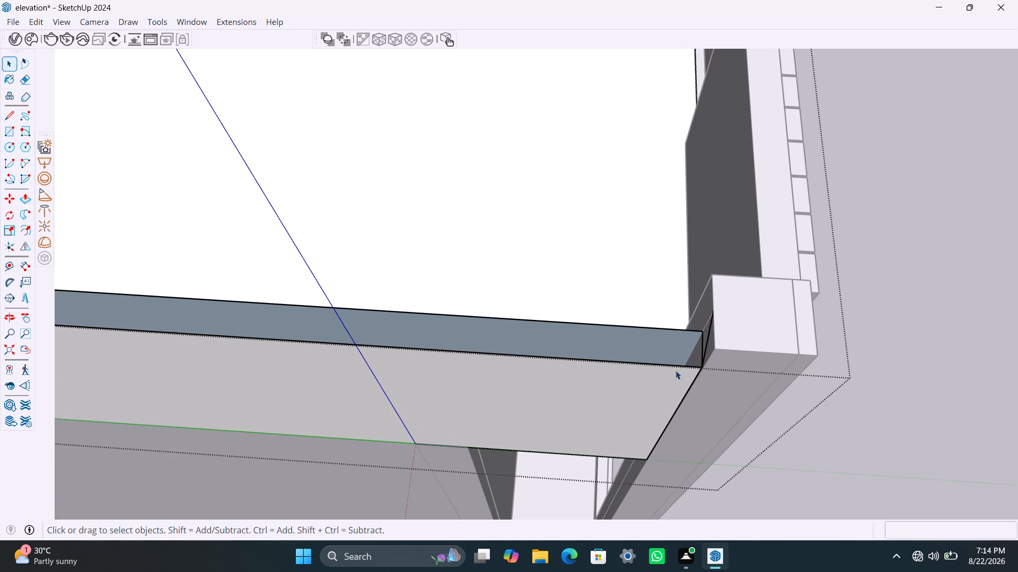
{"action": "left_click", "coordinate": [709, 344]}
{"action": "left_click", "coordinate": [709, 341]}
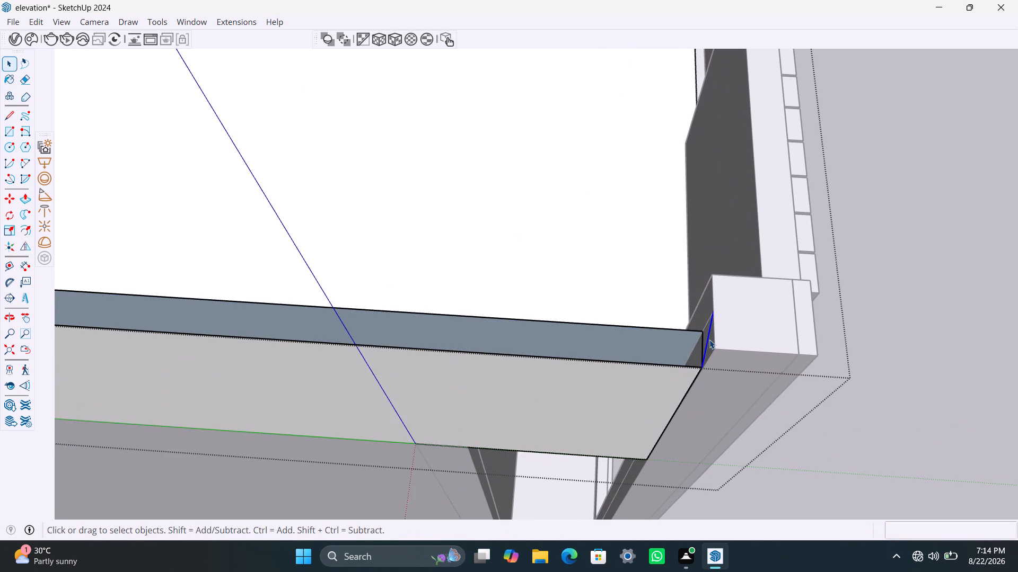
{"action": "key", "text": "Delete"}
Draw a 4 1/2" line across the parapet top's open front end on the strip-clad side and leave group editing.
{"action": "scroll", "coordinate": [698, 336], "scroll_direction": "down", "scroll_amount": 20}
{"action": "scroll", "coordinate": [698, 336], "scroll_direction": "down", "scroll_amount": 12}
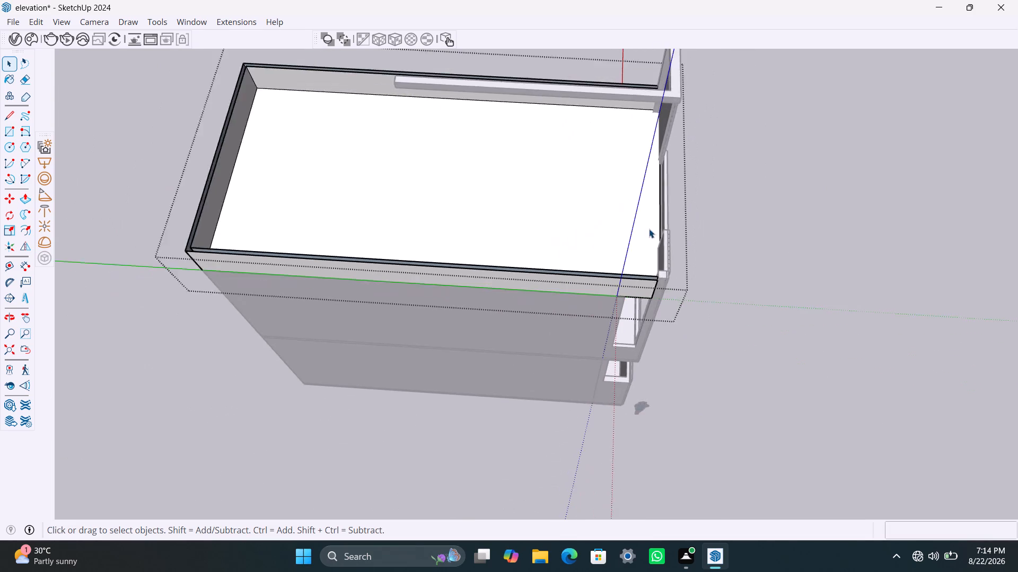
{"action": "scroll", "coordinate": [649, 230], "scroll_direction": "down", "scroll_amount": 1}
{"action": "middle_click_drag", "start_coordinate": [649, 232], "coordinate": [27, 224]}
{"action": "scroll", "coordinate": [603, 387], "scroll_direction": "up", "scroll_amount": 3}
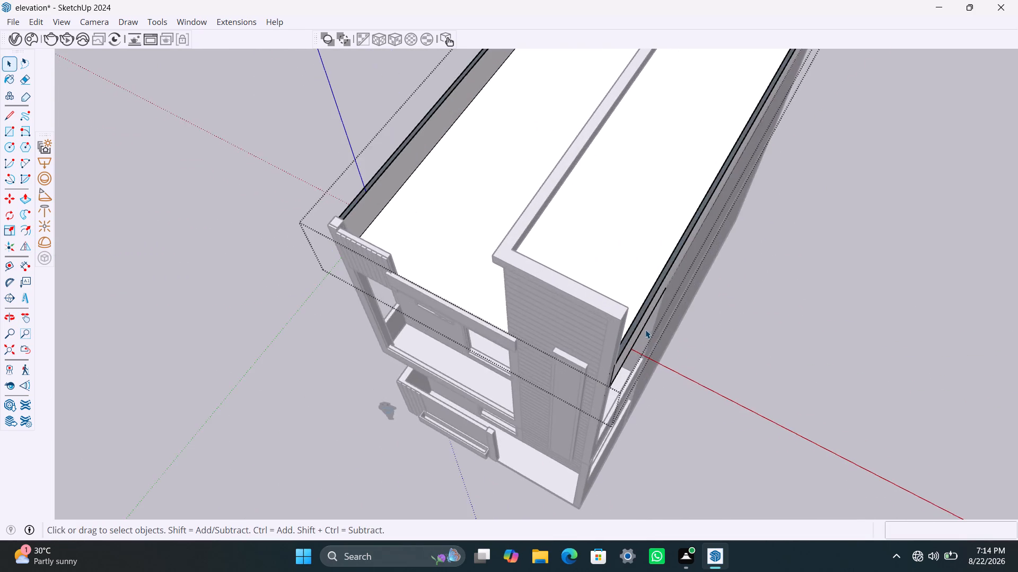
{"action": "middle_click_drag", "start_coordinate": [661, 349], "coordinate": [400, 377]}
{"action": "scroll", "coordinate": [401, 370], "scroll_direction": "up", "scroll_amount": 3}
{"action": "scroll", "coordinate": [454, 365], "scroll_direction": "up", "scroll_amount": 3}
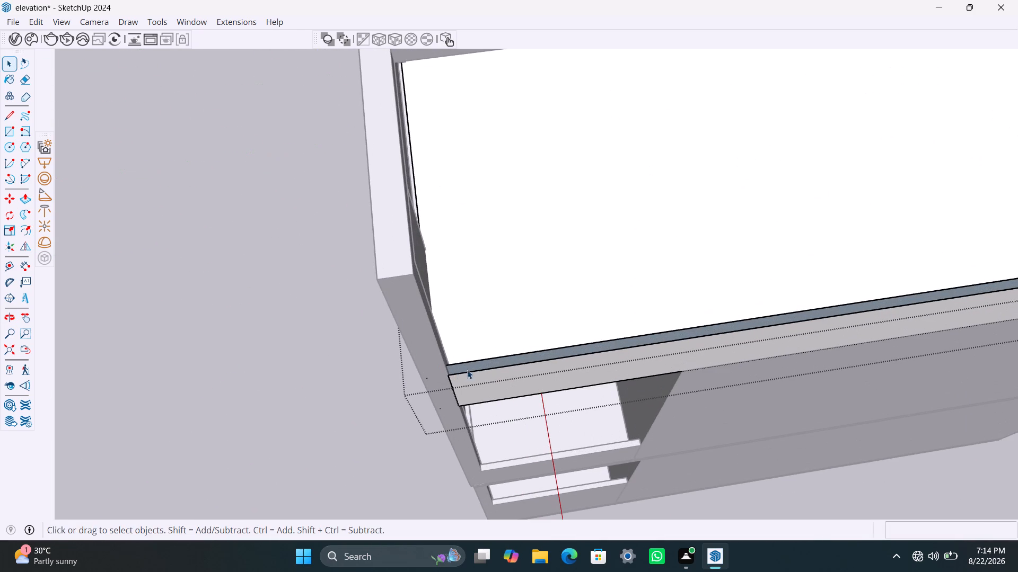
{"action": "key", "text": "l"}
{"action": "left_click", "coordinate": [452, 375]}
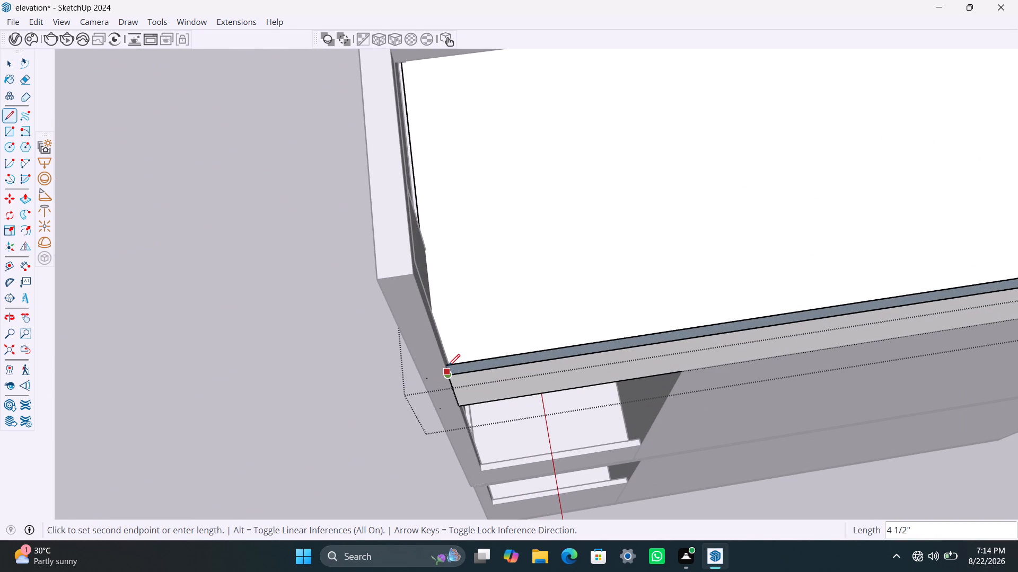
{"action": "scroll", "coordinate": [448, 365], "scroll_direction": "up", "scroll_amount": 8}
{"action": "left_click", "coordinate": [448, 364]}
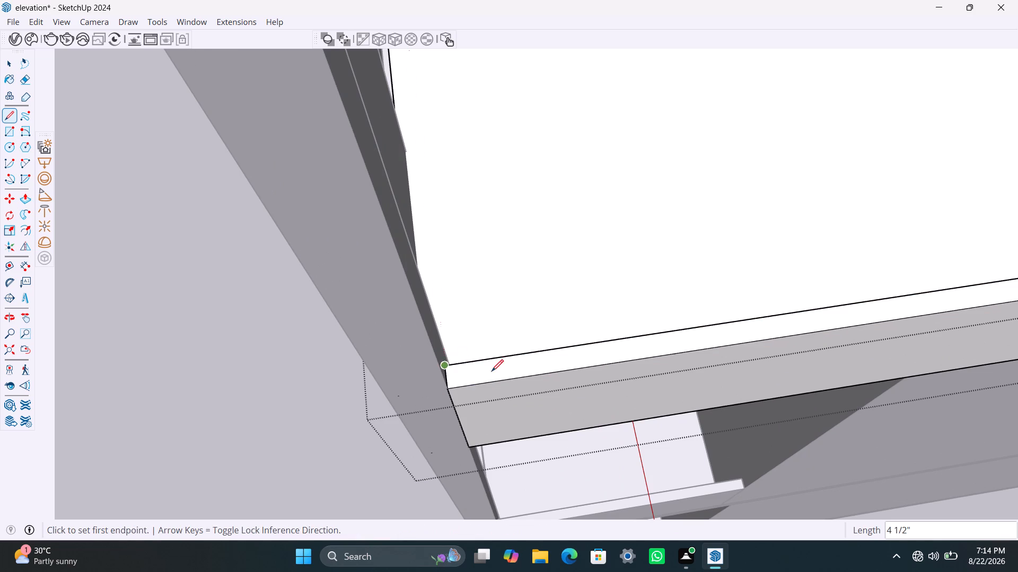
{"action": "key", "text": "space"}
{"action": "scroll", "coordinate": [531, 282], "scroll_direction": "down", "scroll_amount": 20}
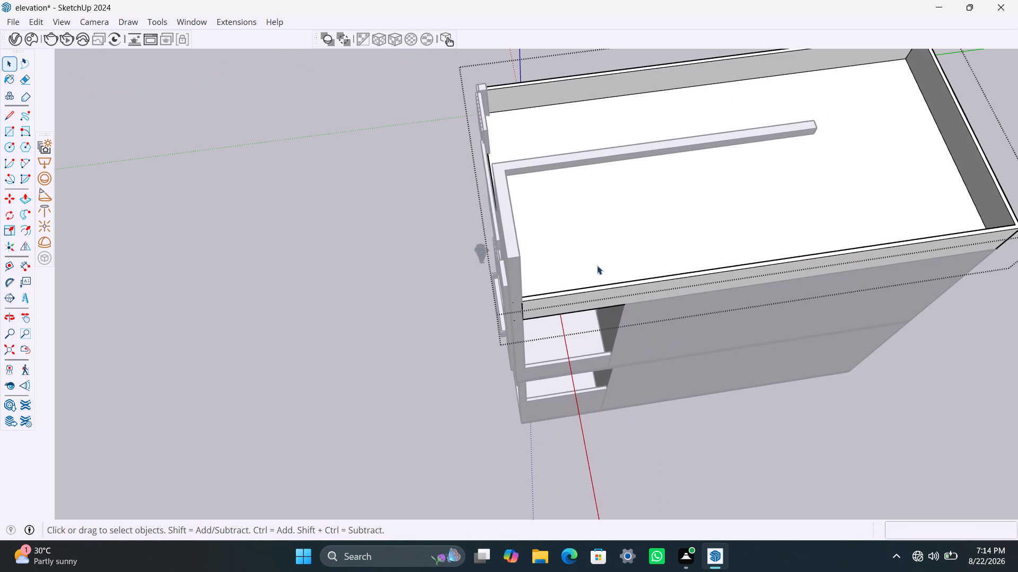
{"action": "scroll", "coordinate": [691, 252], "scroll_direction": "down", "scroll_amount": 6}
{"action": "left_click", "coordinate": [922, 173]}
Examine how the roof parapet's end meets the front frame's post and which geometry is connected to that frame.
{"action": "scroll", "coordinate": [806, 270], "scroll_direction": "up", "scroll_amount": 4}
{"action": "middle_click_drag", "start_coordinate": [705, 280], "coordinate": [567, 274]}
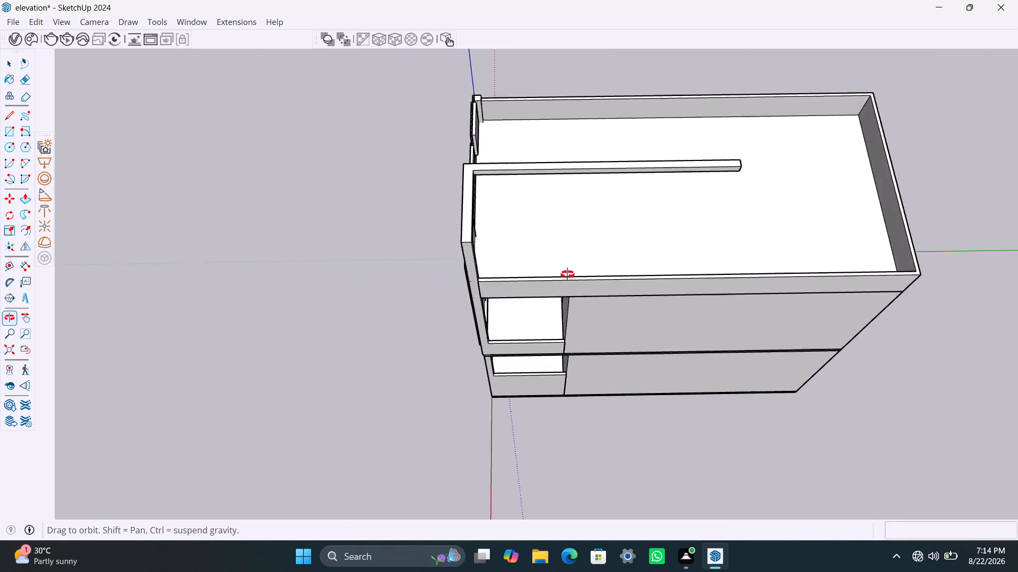
{"action": "middle_click_drag", "start_coordinate": [567, 274], "coordinate": [403, 196]}
{"action": "scroll", "coordinate": [453, 187], "scroll_direction": "up", "scroll_amount": 3}
{"action": "middle_click_drag", "start_coordinate": [492, 222], "coordinate": [633, 275]}
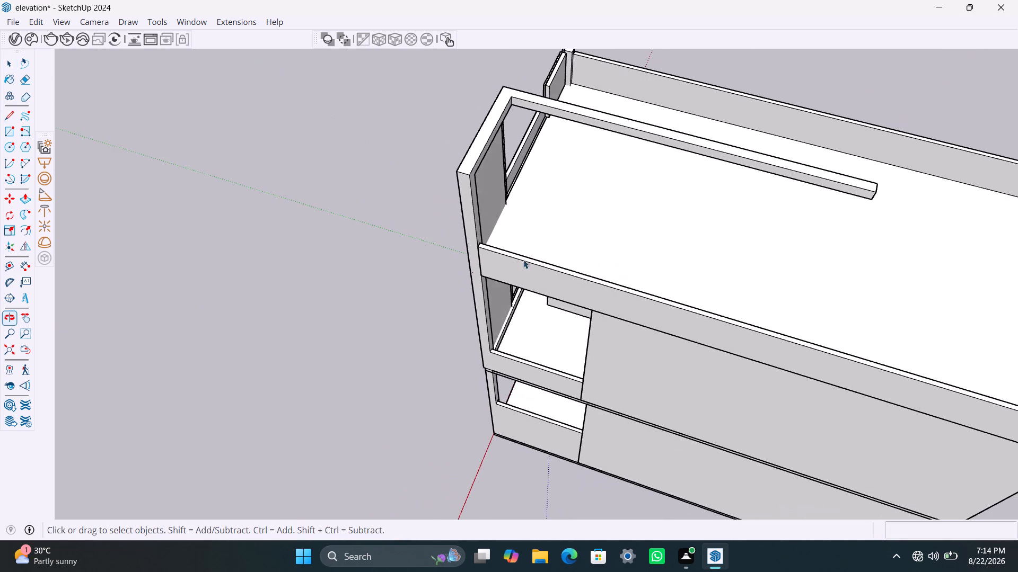
{"action": "scroll", "coordinate": [473, 241], "scroll_direction": "up", "scroll_amount": 3}
{"action": "middle_click_drag", "start_coordinate": [481, 231], "coordinate": [416, 218]}
{"action": "scroll", "coordinate": [496, 174], "scroll_direction": "down", "scroll_amount": 4}
{"action": "middle_click_drag", "start_coordinate": [572, 199], "coordinate": [559, 199]}
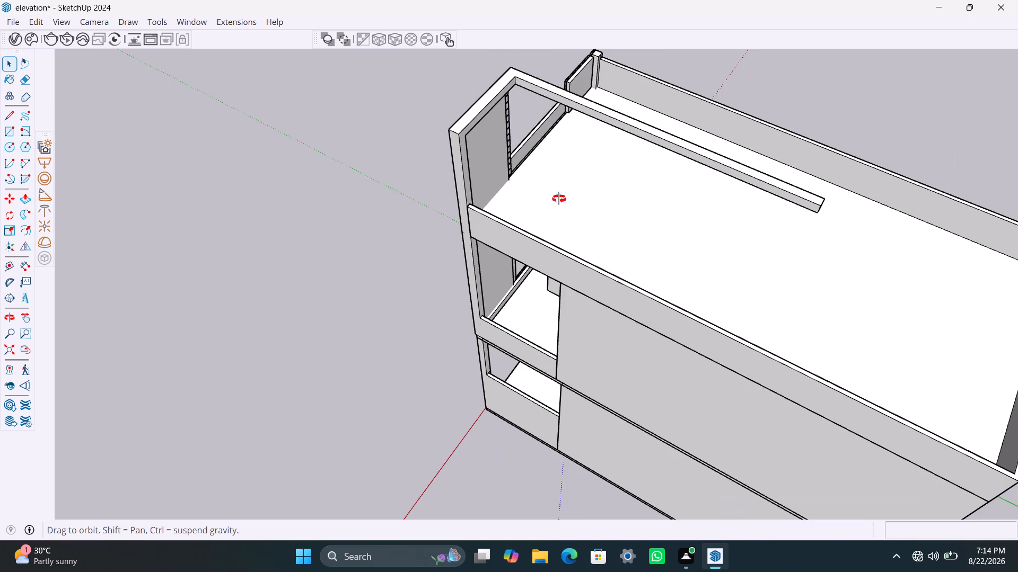
{"action": "middle_click_drag", "start_coordinate": [559, 199], "coordinate": [437, 174]}
{"action": "scroll", "coordinate": [457, 176], "scroll_direction": "up", "scroll_amount": 6}
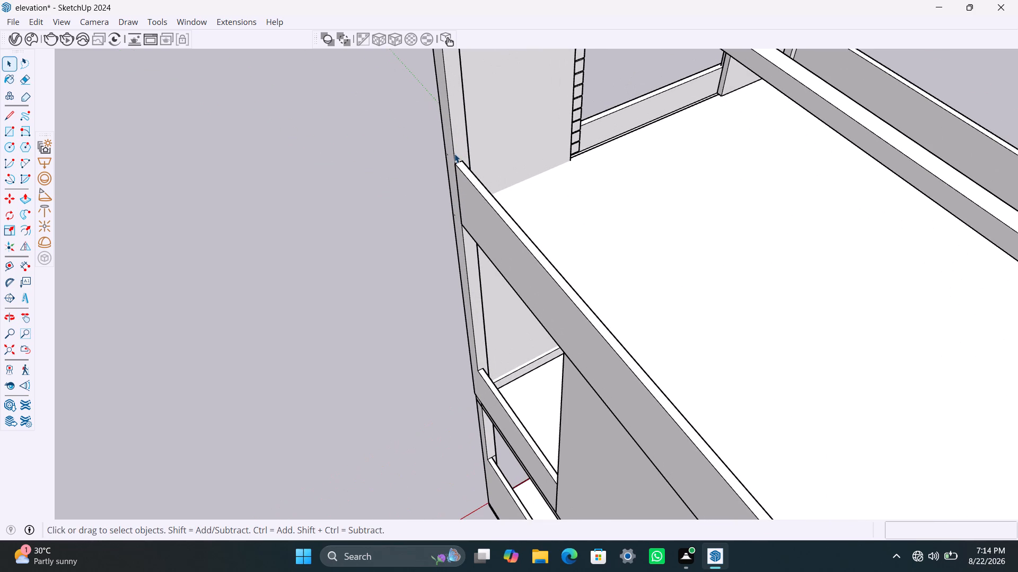
{"action": "left_click", "coordinate": [454, 154]}
{"action": "triple_click", "coordinate": [454, 154]}
{"action": "left_click", "coordinate": [454, 154]}
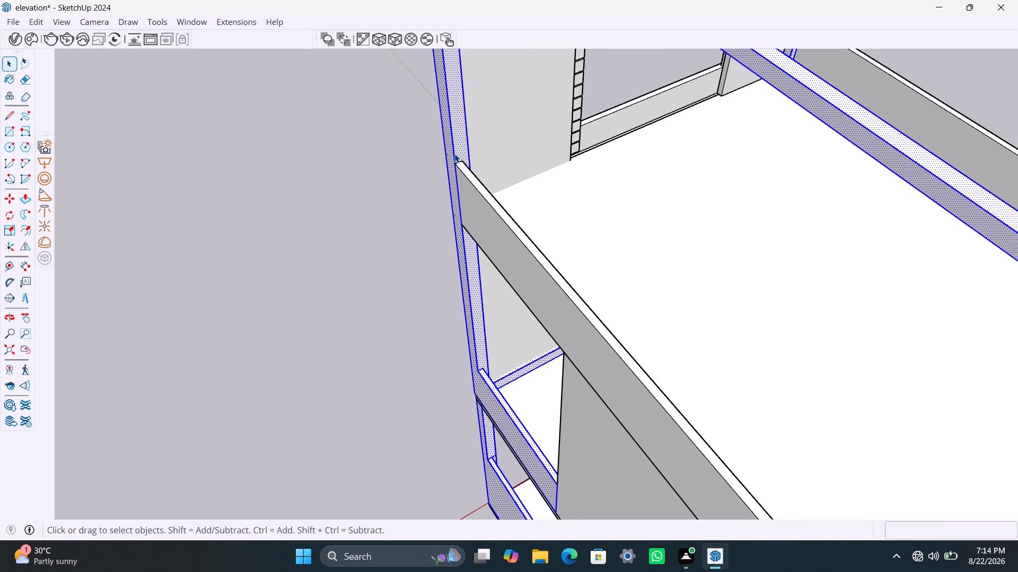
{"action": "left_click", "coordinate": [454, 154]}
{"action": "triple_click", "coordinate": [454, 157]}
{"action": "left_click", "coordinate": [454, 157]}
Copy the vertical end edge of the long roof beam 9" inward along the beam's side face.
{"action": "scroll", "coordinate": [375, 199], "scroll_direction": "down", "scroll_amount": 4}
{"action": "middle_click_drag", "start_coordinate": [370, 208], "coordinate": [244, 209]}
{"action": "scroll", "coordinate": [630, 309], "scroll_direction": "down", "scroll_amount": 5}
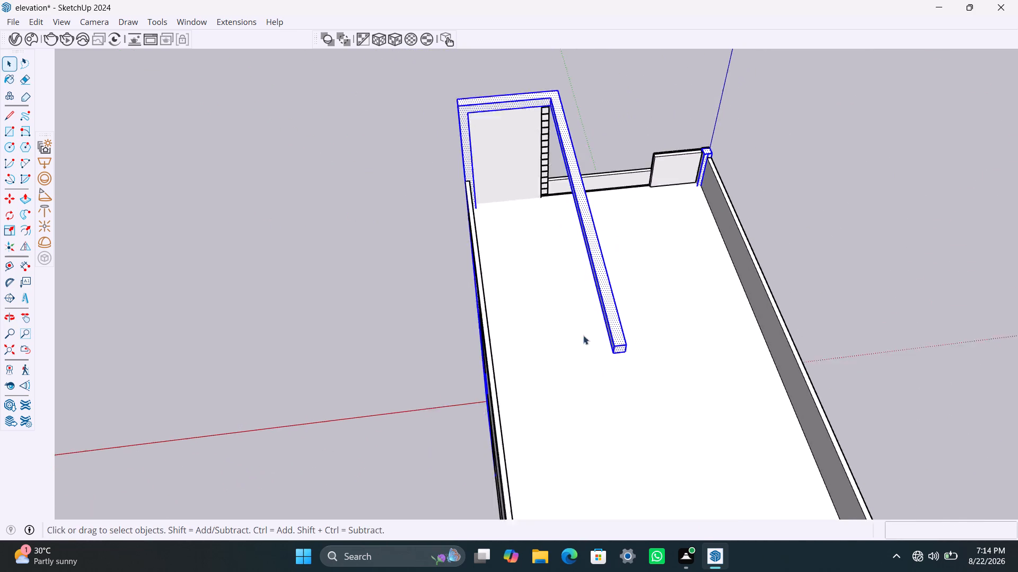
{"action": "middle_click_drag", "start_coordinate": [574, 355], "coordinate": [966, 340]}
{"action": "middle_click_drag", "start_coordinate": [818, 207], "coordinate": [703, 244]}
{"action": "scroll", "coordinate": [684, 209], "scroll_direction": "up", "scroll_amount": 3}
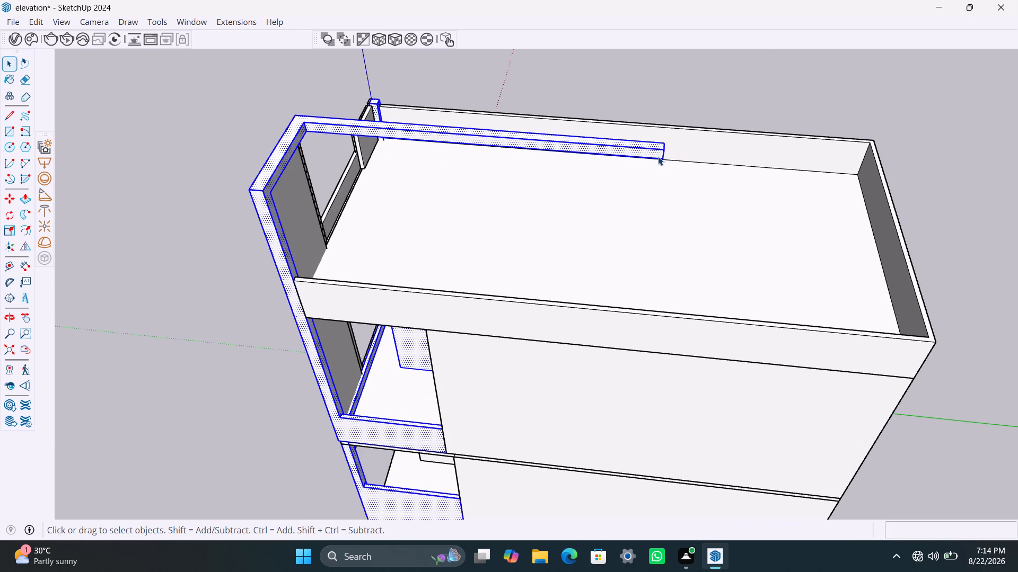
{"action": "left_click", "coordinate": [660, 156]}
{"action": "left_click", "coordinate": [661, 155]}
{"action": "key", "text": "m"}
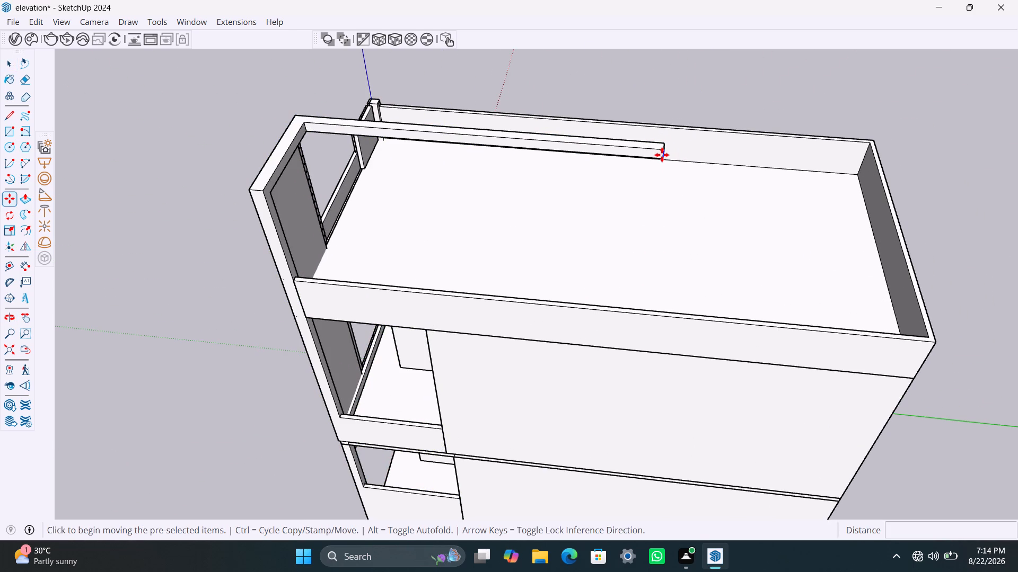
{"action": "left_click", "coordinate": [659, 158]}
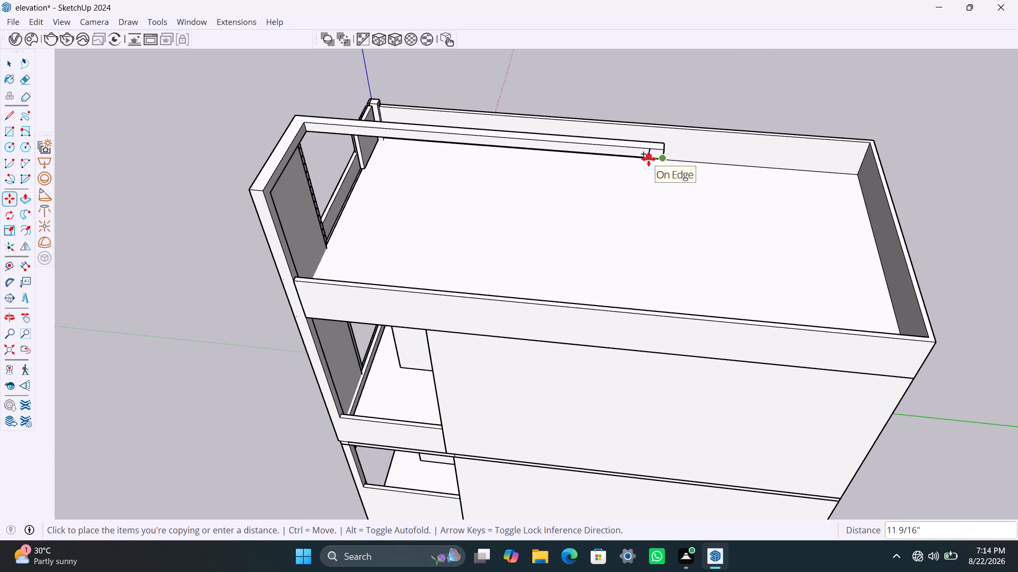
{"action": "type", "text": "9\""}
{"action": "key", "text": "Return"}
{"action": "key", "text": "space"}
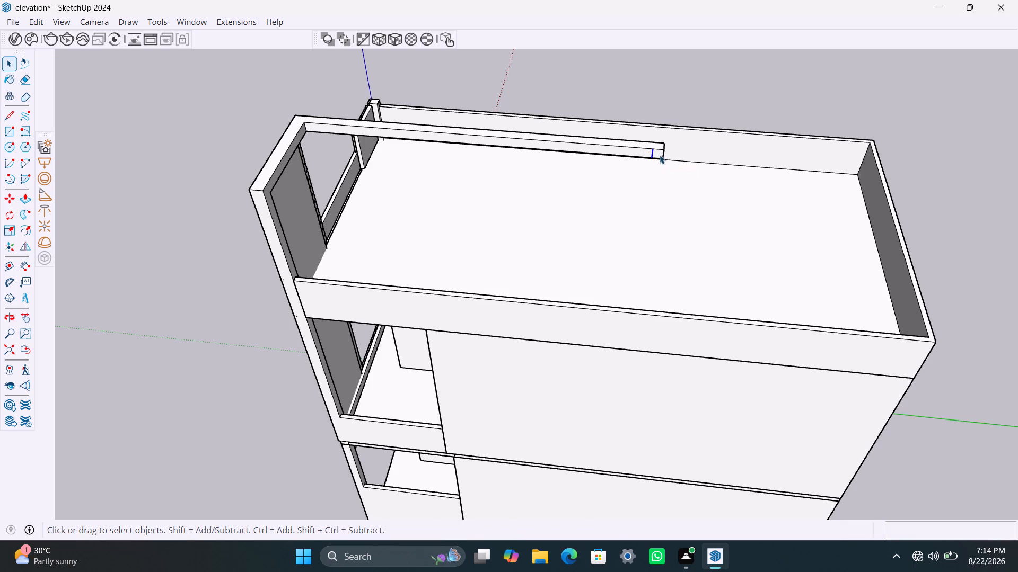
Push/Pull the 9" end face of the beam's side about 7'8" toward the opposite parapet as a cross beam.
{"action": "left_click", "coordinate": [658, 151]}
{"action": "scroll", "coordinate": [659, 155], "scroll_direction": "up", "scroll_amount": 3}
{"action": "middle_click", "coordinate": [677, 187]}
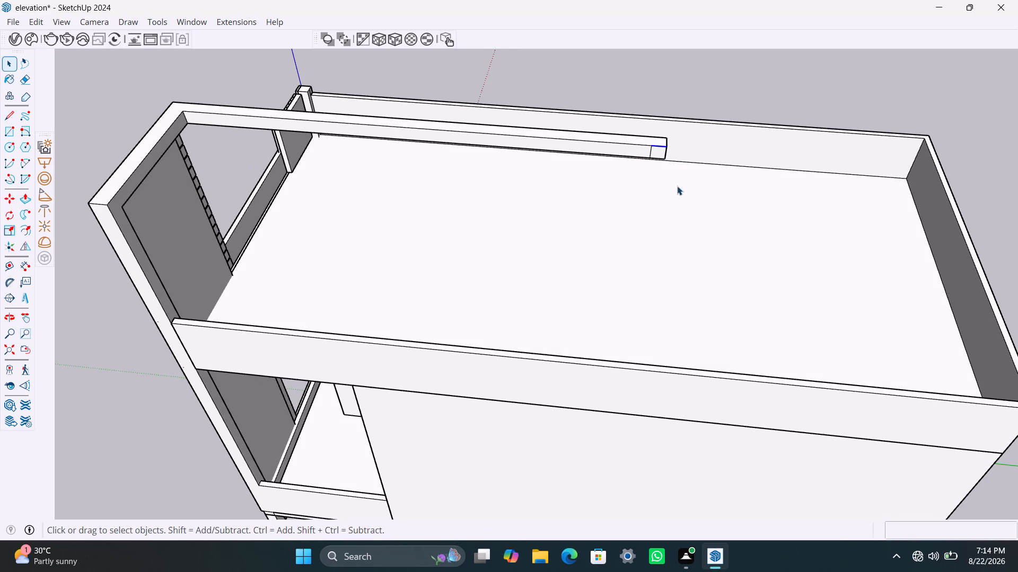
{"action": "left_click", "coordinate": [657, 155]}
{"action": "key", "text": "p"}
{"action": "left_click", "coordinate": [657, 155]}
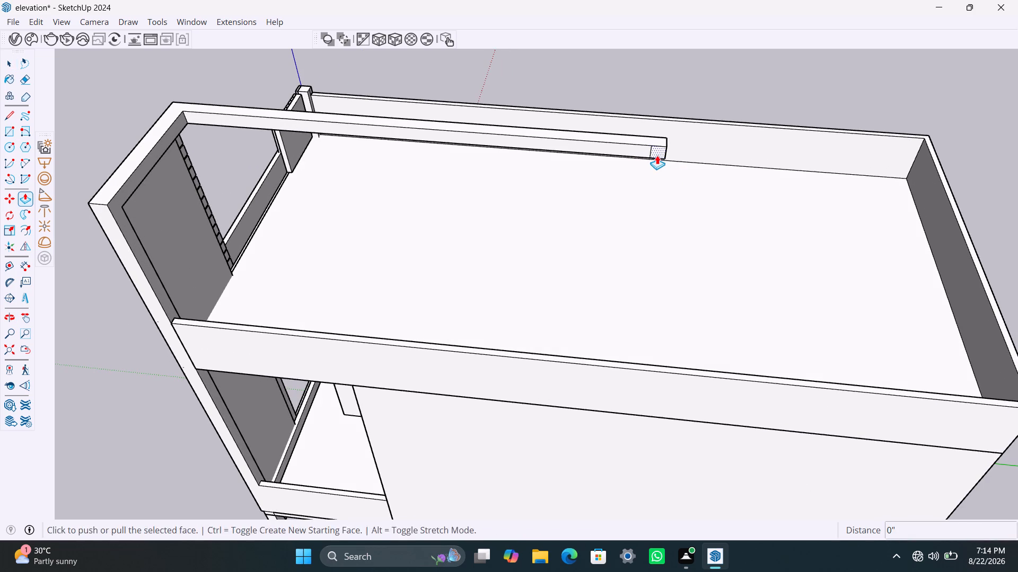
{"action": "left_click", "coordinate": [634, 368]}
{"action": "key", "text": "space"}
Draw two 9" lines on the beams' underside from the inner corner to the outer edges, marking out a corner square.
{"action": "scroll", "coordinate": [664, 266], "scroll_direction": "down", "scroll_amount": 3}
{"action": "middle_click_drag", "start_coordinate": [665, 265], "coordinate": [472, 163]}
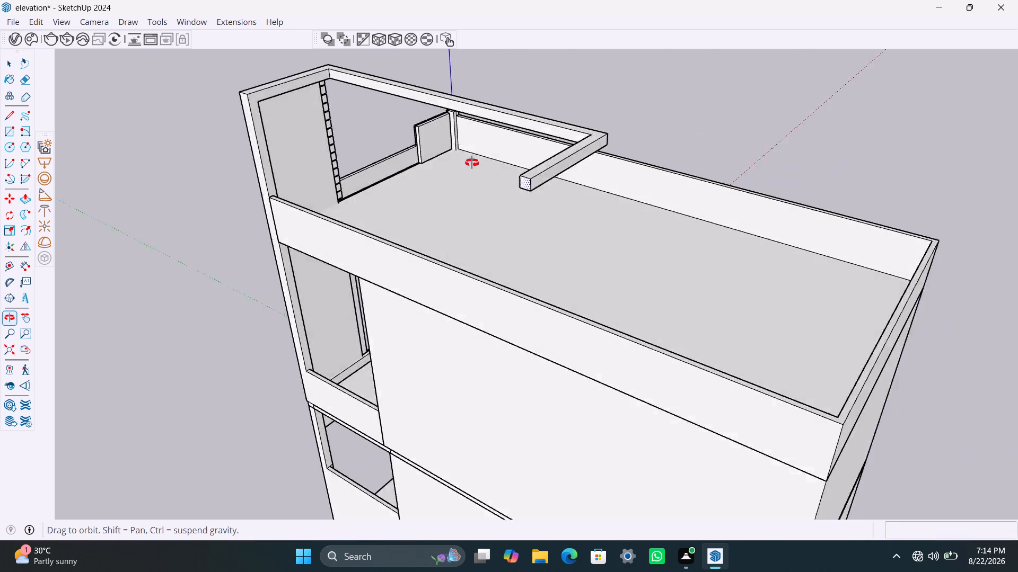
{"action": "middle_click_drag", "start_coordinate": [472, 163], "coordinate": [397, 109]}
{"action": "scroll", "coordinate": [562, 122], "scroll_direction": "down", "scroll_amount": 4}
{"action": "middle_click_drag", "start_coordinate": [595, 139], "coordinate": [314, 109]}
{"action": "scroll", "coordinate": [398, 75], "scroll_direction": "up", "scroll_amount": 3}
{"action": "middle_click_drag", "start_coordinate": [396, 127], "coordinate": [410, 83]}
{"action": "scroll", "coordinate": [411, 70], "scroll_direction": "up", "scroll_amount": 4}
{"action": "middle_click_drag", "start_coordinate": [446, 66], "coordinate": [392, 106]}
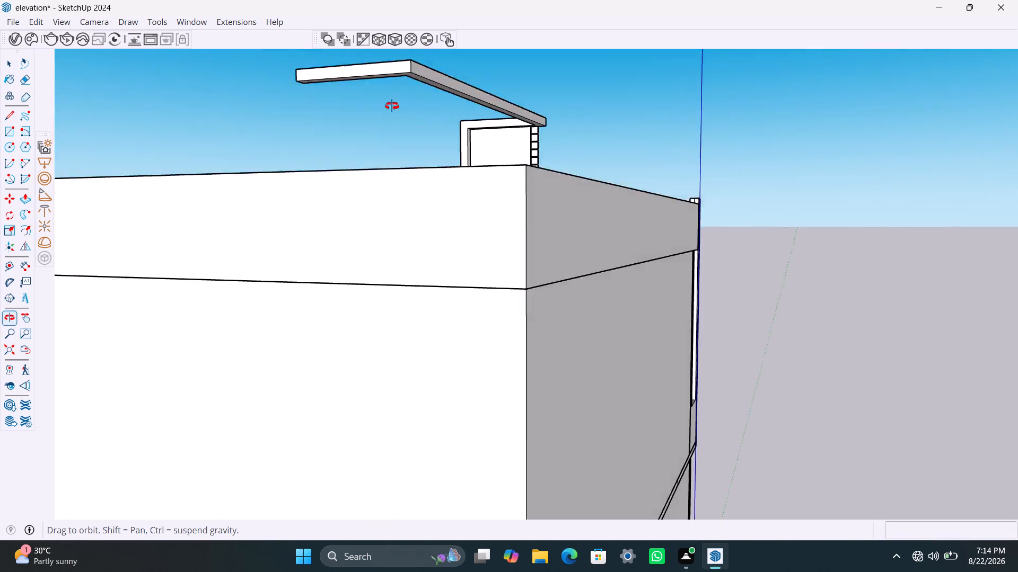
{"action": "middle_click_drag", "start_coordinate": [392, 106], "coordinate": [275, 45]}
{"action": "scroll", "coordinate": [310, 89], "scroll_direction": "up", "scroll_amount": 5}
{"action": "middle_click_drag", "start_coordinate": [331, 111], "coordinate": [346, 305]}
{"action": "scroll", "coordinate": [301, 308], "scroll_direction": "up", "scroll_amount": 4}
{"action": "middle_click_drag", "start_coordinate": [293, 306], "coordinate": [234, 240]}
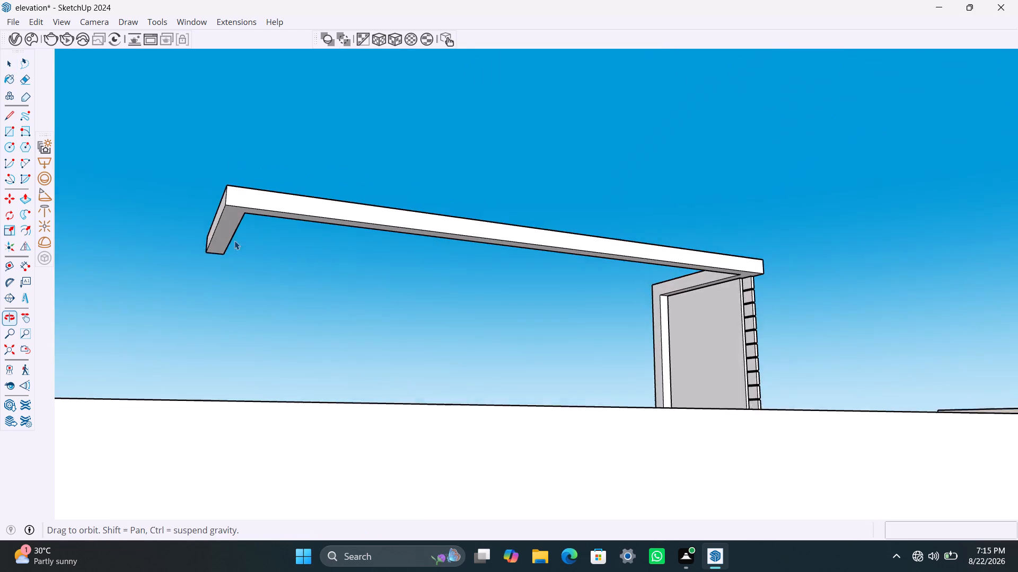
{"action": "middle_click_drag", "start_coordinate": [234, 240], "coordinate": [234, 251]}
{"action": "scroll", "coordinate": [232, 228], "scroll_direction": "up", "scroll_amount": 3}
{"action": "middle_click_drag", "start_coordinate": [241, 201], "coordinate": [296, 190]}
{"action": "scroll", "coordinate": [296, 192], "scroll_direction": "up", "scroll_amount": 6}
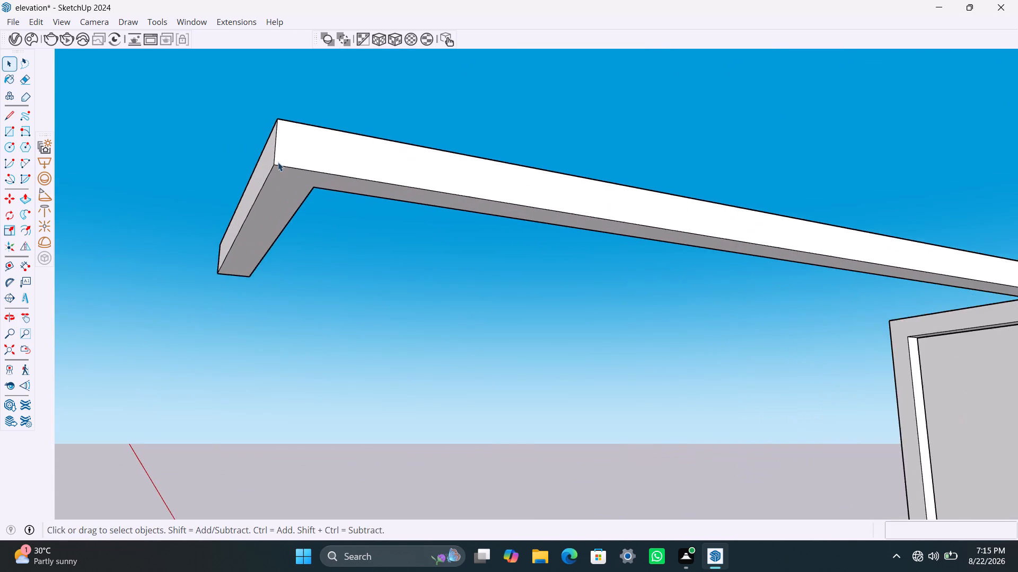
{"action": "scroll", "coordinate": [278, 162], "scroll_direction": "up", "scroll_amount": 8}
{"action": "middle_click_drag", "start_coordinate": [286, 182], "coordinate": [337, 83]}
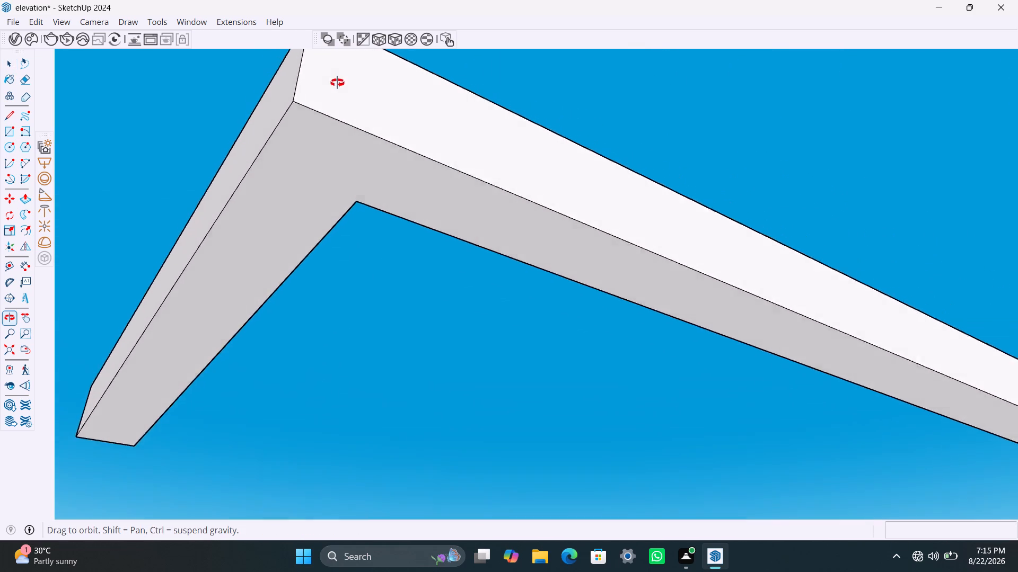
{"action": "middle_click_drag", "start_coordinate": [337, 83], "coordinate": [435, 31]}
{"action": "scroll", "coordinate": [337, 177], "scroll_direction": "down", "scroll_amount": 3}
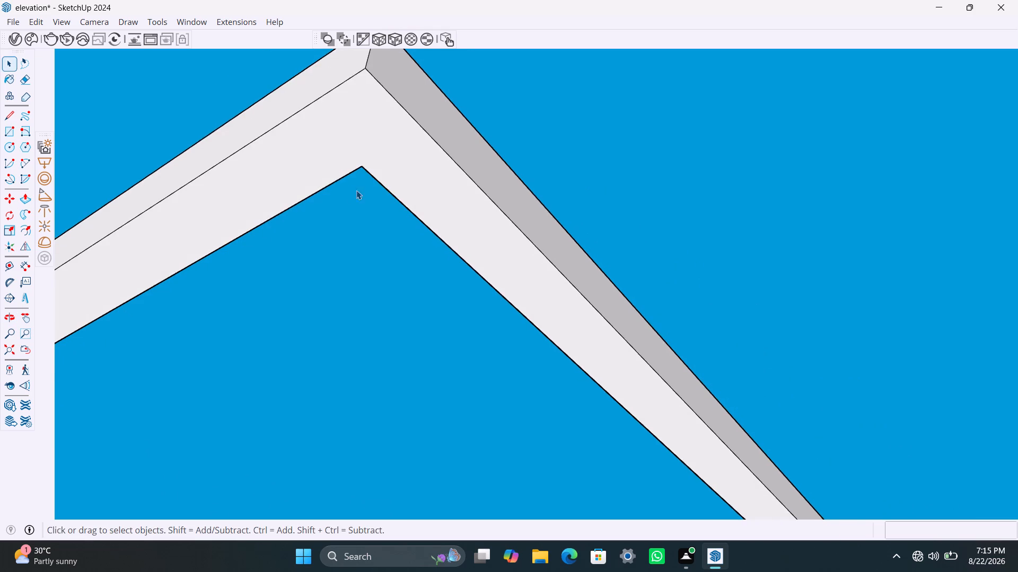
{"action": "middle_click_drag", "start_coordinate": [368, 192], "coordinate": [380, 233]}
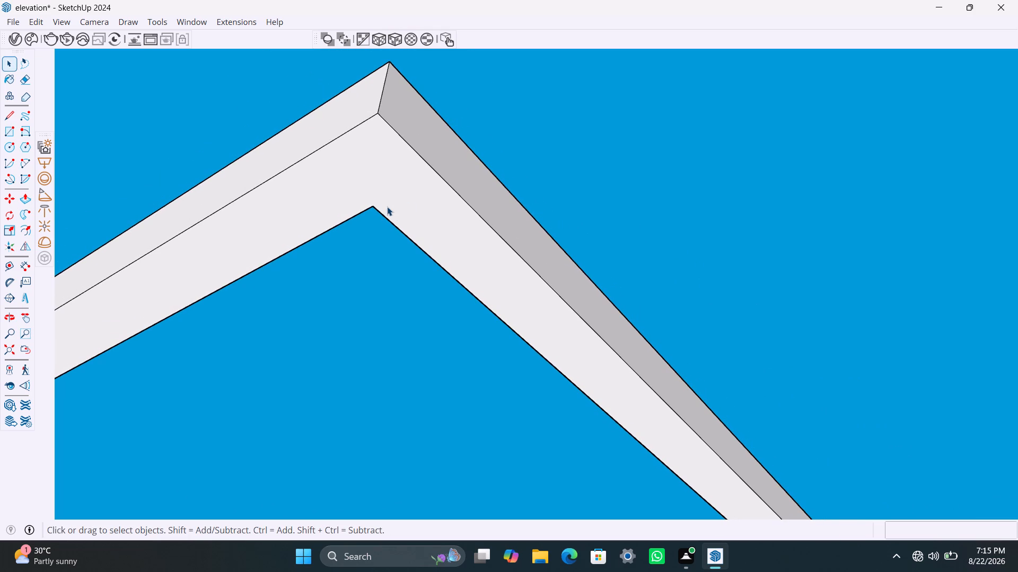
{"action": "left_click", "coordinate": [373, 195]}
{"action": "key", "text": "l"}
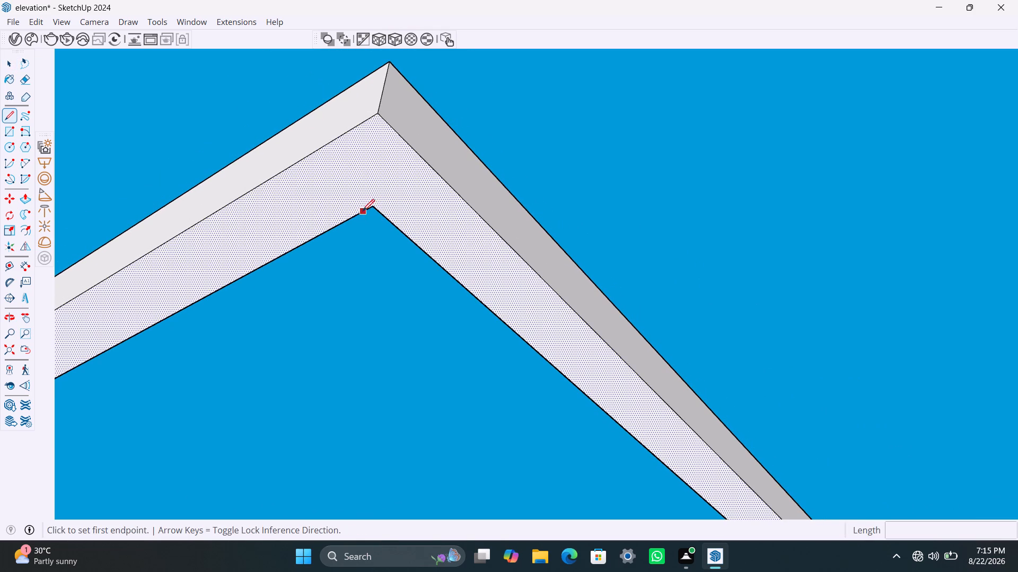
{"action": "left_click", "coordinate": [374, 206]}
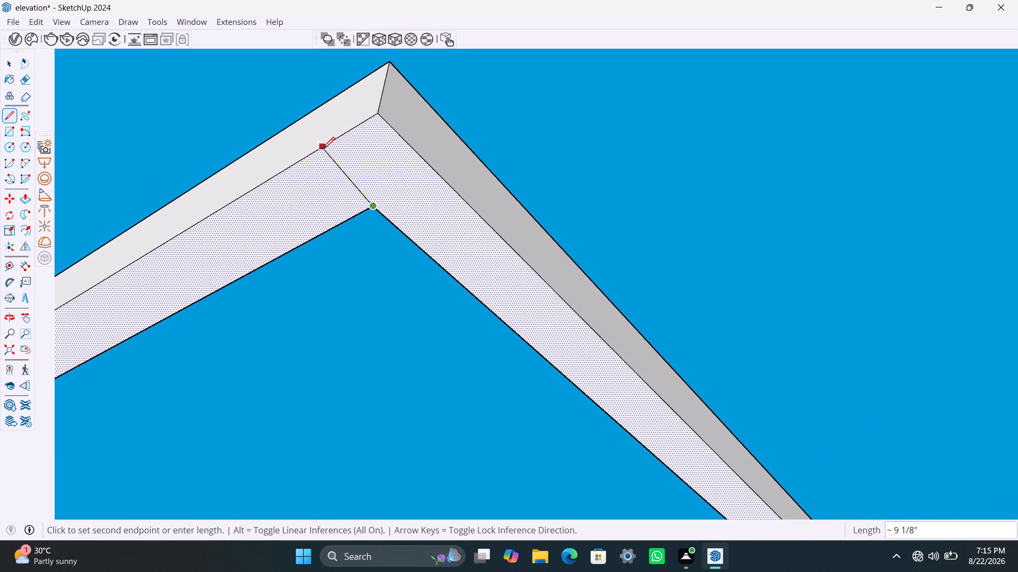
{"action": "left_click", "coordinate": [314, 152]}
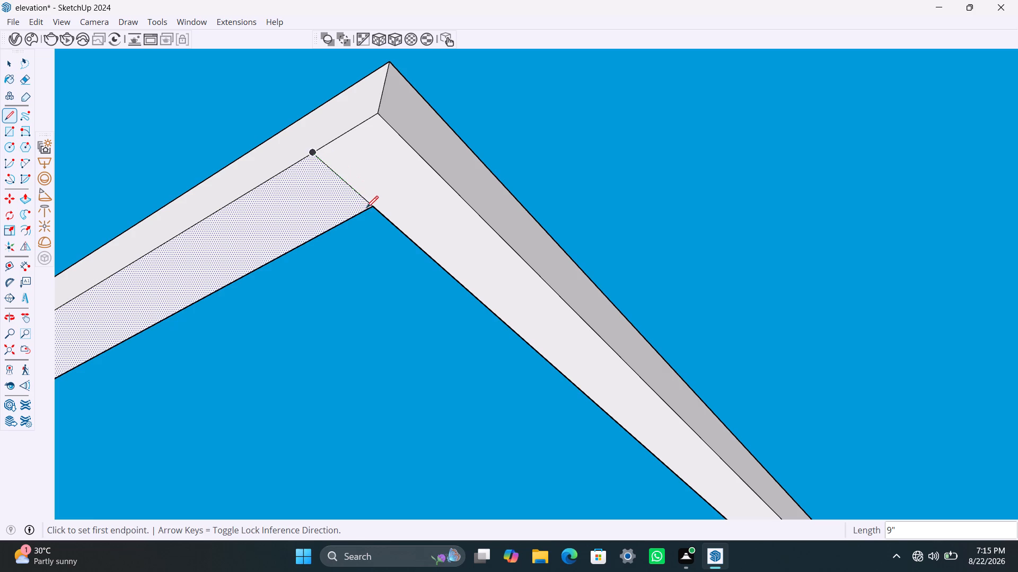
{"action": "left_click", "coordinate": [371, 205]}
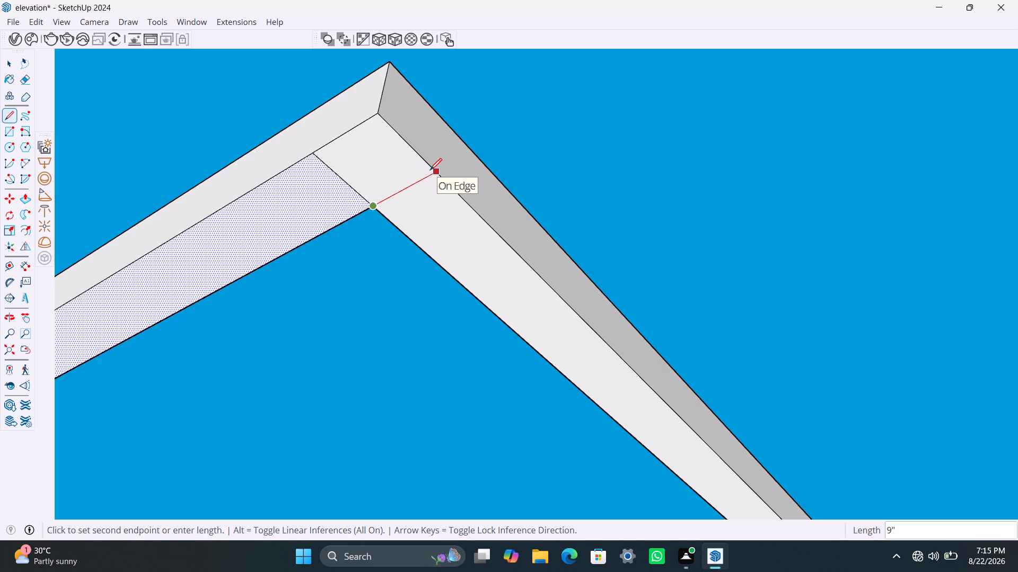
{"action": "left_click", "coordinate": [431, 170]}
{"action": "key", "text": "space"}
Push/Pull the corner square on the beams' underside down 11' to the roof slab as a post.
{"action": "left_click", "coordinate": [396, 166]}
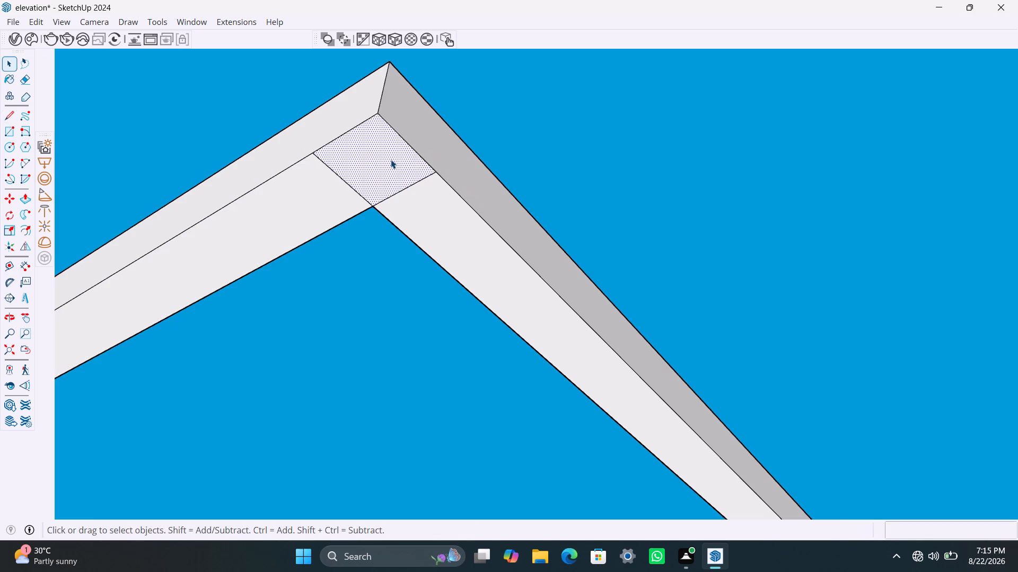
{"action": "key", "text": "p"}
{"action": "left_click", "coordinate": [391, 159]}
{"action": "scroll", "coordinate": [351, 302], "scroll_direction": "down", "scroll_amount": 20}
{"action": "scroll", "coordinate": [351, 302], "scroll_direction": "down", "scroll_amount": 4}
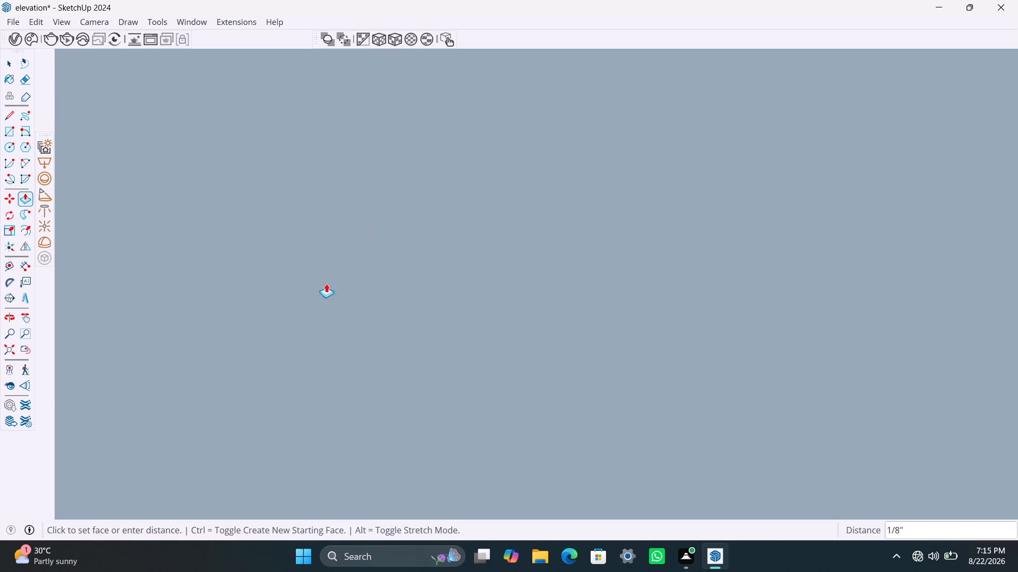
{"action": "left_click", "coordinate": [15, 348]}
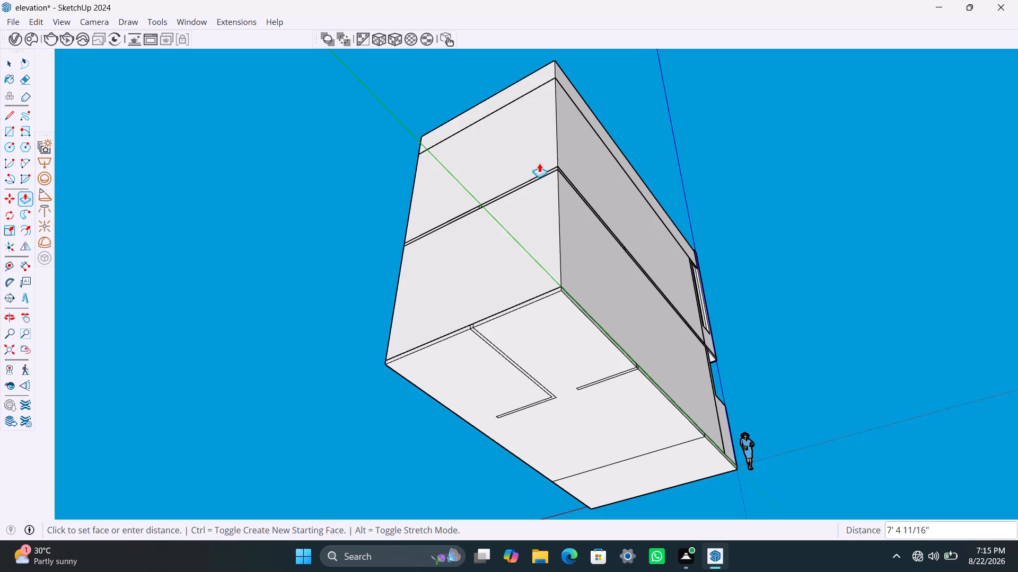
{"action": "scroll", "coordinate": [540, 160], "scroll_direction": "down", "scroll_amount": 4}
{"action": "middle_click_drag", "start_coordinate": [542, 164], "coordinate": [401, 571]}
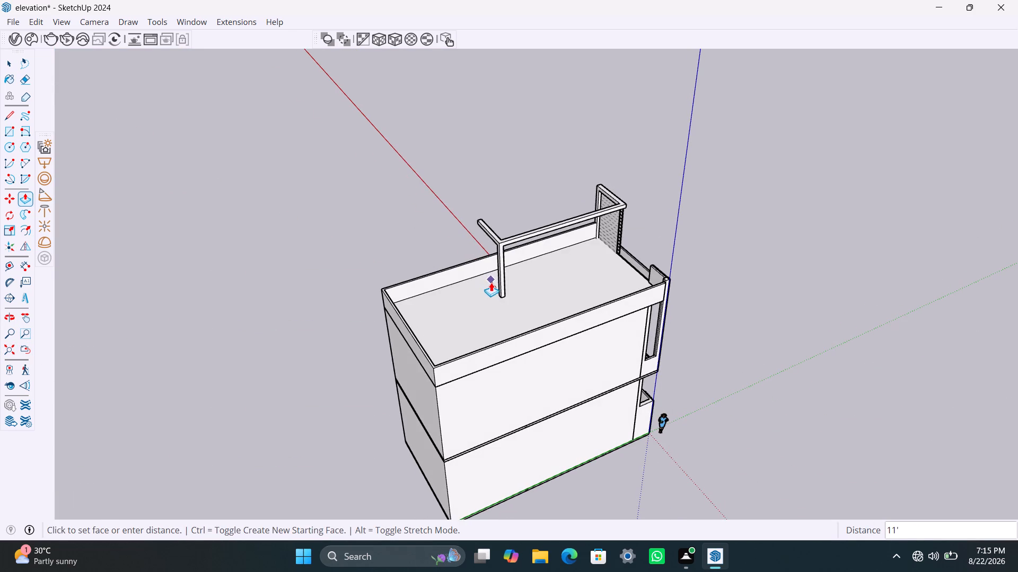
{"action": "left_click", "coordinate": [520, 312]}
{"action": "key", "text": "space"}
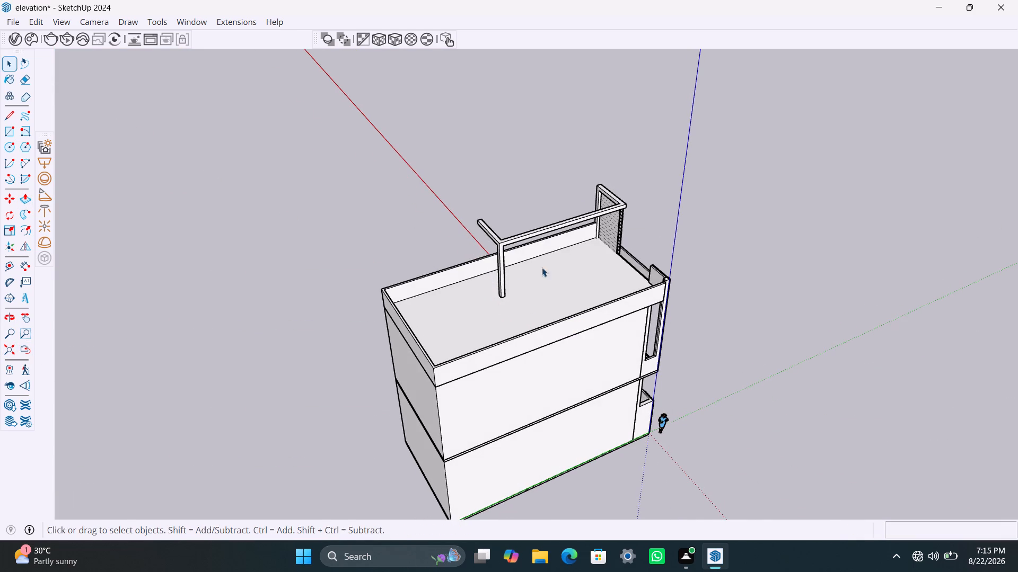
Examine the post's foot on the roof slab and its junction with the two roof beams.
{"action": "scroll", "coordinate": [517, 296], "scroll_direction": "up", "scroll_amount": 6}
{"action": "middle_click_drag", "start_coordinate": [494, 323], "coordinate": [378, 257]}
{"action": "scroll", "coordinate": [463, 252], "scroll_direction": "up", "scroll_amount": 4}
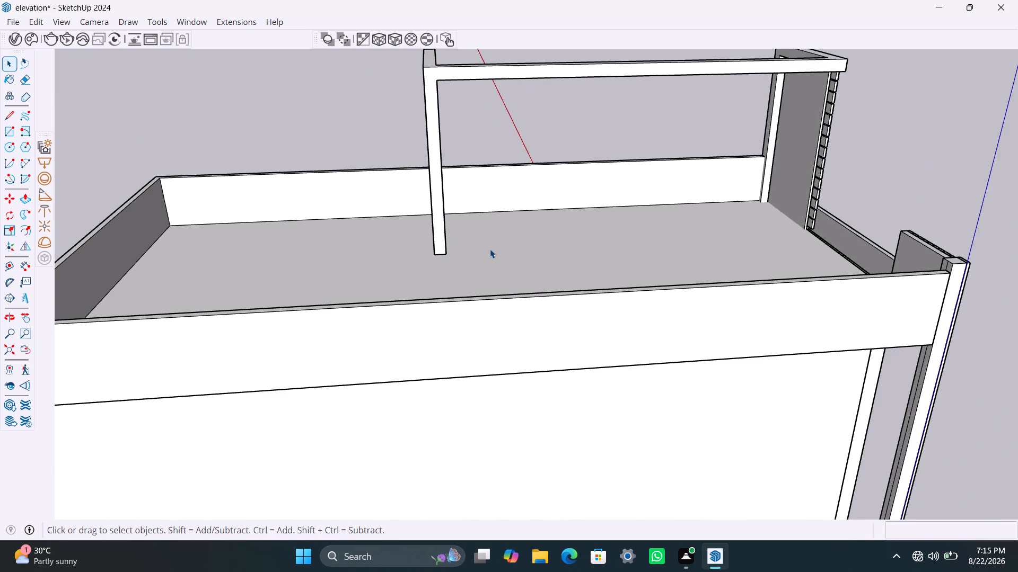
{"action": "middle_click_drag", "start_coordinate": [492, 249], "coordinate": [351, 316]}
{"action": "scroll", "coordinate": [428, 256], "scroll_direction": "up", "scroll_amount": 19}
{"action": "middle_click_drag", "start_coordinate": [429, 234], "coordinate": [437, 213]}
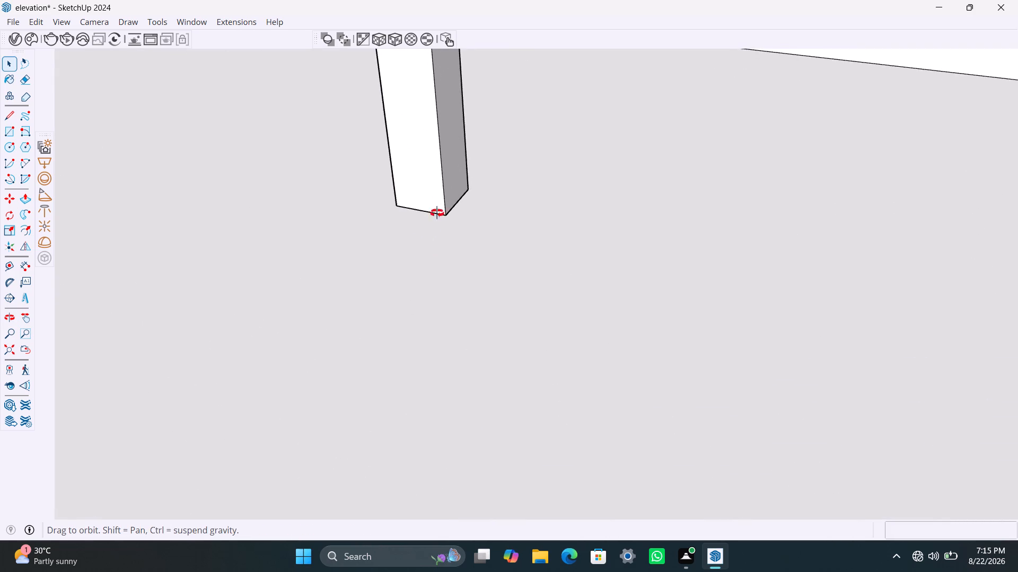
{"action": "middle_click_drag", "start_coordinate": [437, 213], "coordinate": [418, 115]}
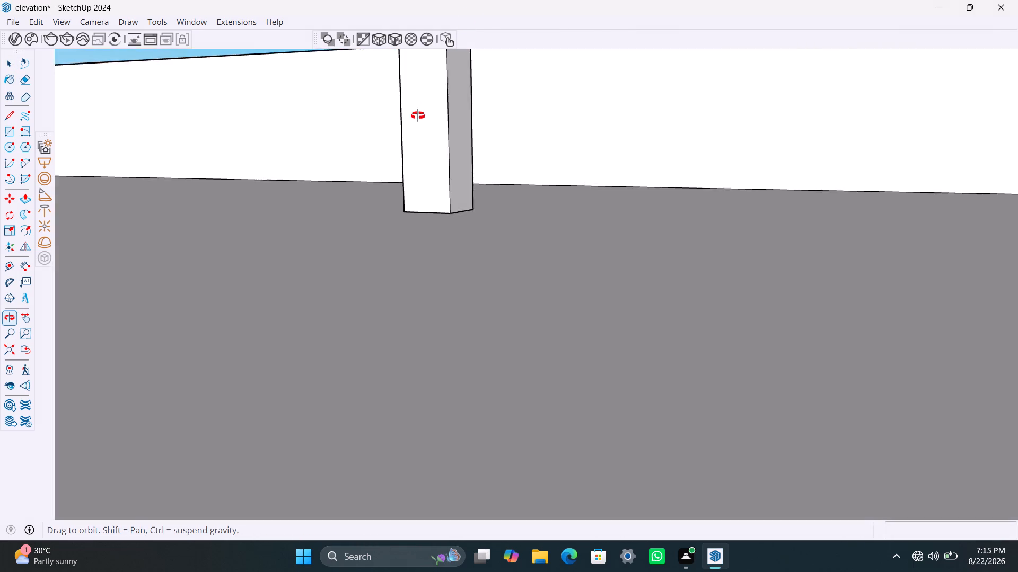
{"action": "middle_click_drag", "start_coordinate": [418, 115], "coordinate": [418, 116]}
{"action": "scroll", "coordinate": [417, 153], "scroll_direction": "down", "scroll_amount": 20}
{"action": "scroll", "coordinate": [417, 153], "scroll_direction": "down", "scroll_amount": 1}
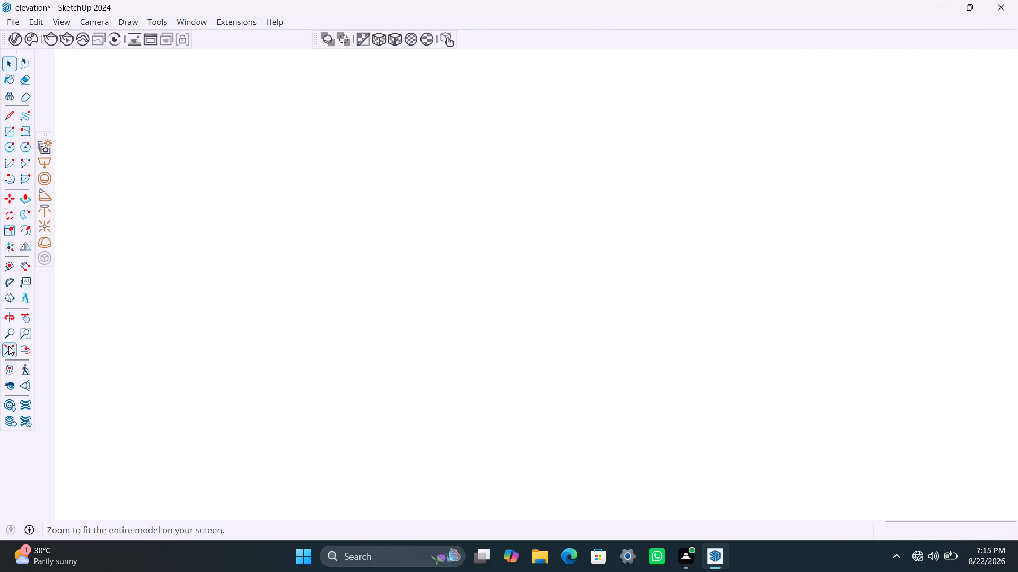
{"action": "left_click", "coordinate": [8, 346]}
{"action": "scroll", "coordinate": [304, 247], "scroll_direction": "down", "scroll_amount": 5}
{"action": "middle_click_drag", "start_coordinate": [389, 247], "coordinate": [920, 347]}
{"action": "scroll", "coordinate": [439, 255], "scroll_direction": "up", "scroll_amount": 2}
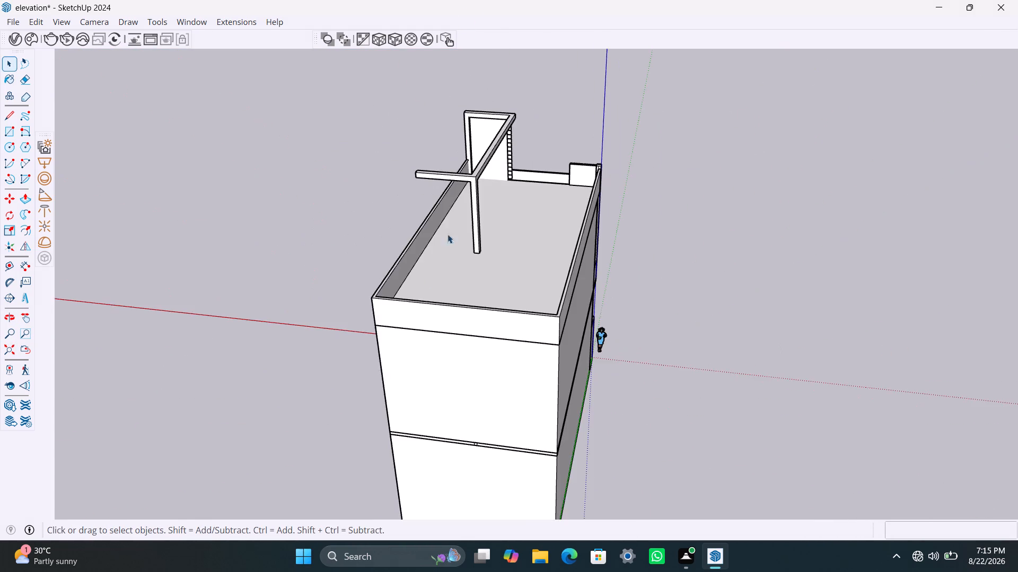
{"action": "scroll", "coordinate": [447, 234], "scroll_direction": "up", "scroll_amount": 2}
{"action": "middle_click_drag", "start_coordinate": [397, 203], "coordinate": [738, 256]}
{"action": "scroll", "coordinate": [681, 229], "scroll_direction": "up", "scroll_amount": 3}
{"action": "middle_click_drag", "start_coordinate": [687, 226], "coordinate": [750, 231]}
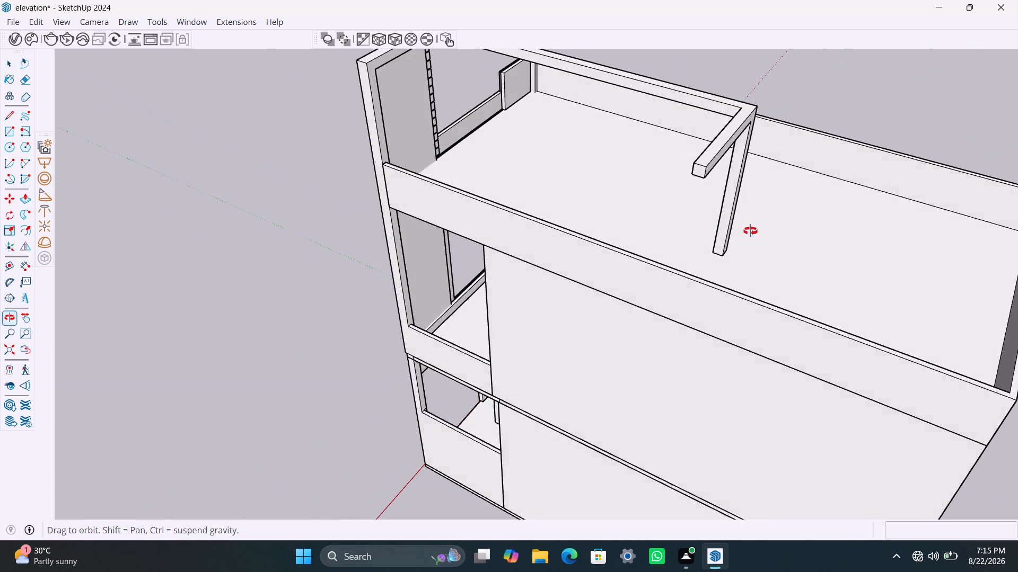
Copy the vertical end edge of the rooftop cross beam 9" inward along the beam's side face.
{"action": "middle_click_drag", "start_coordinate": [750, 231], "coordinate": [860, 234]}
{"action": "scroll", "coordinate": [725, 180], "scroll_direction": "down", "scroll_amount": 5}
{"action": "middle_click_drag", "start_coordinate": [644, 206], "coordinate": [796, 236]}
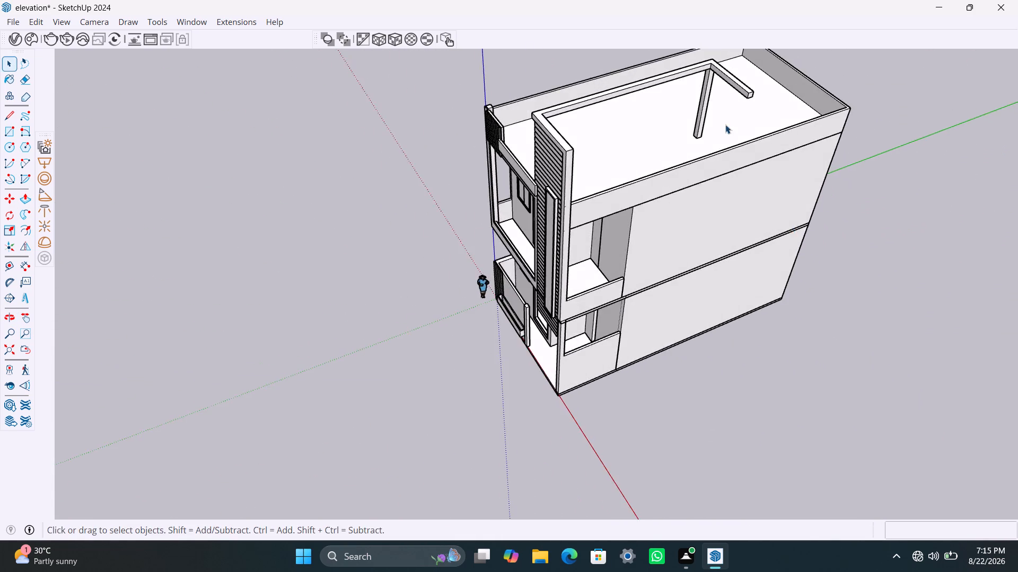
{"action": "scroll", "coordinate": [725, 124], "scroll_direction": "up", "scroll_amount": 3}
{"action": "middle_click_drag", "start_coordinate": [678, 133], "coordinate": [889, 167]}
{"action": "middle_click_drag", "start_coordinate": [615, 121], "coordinate": [533, 359]}
{"action": "scroll", "coordinate": [513, 356], "scroll_direction": "up", "scroll_amount": 2}
{"action": "middle_click_drag", "start_coordinate": [487, 400], "coordinate": [587, 391]}
{"action": "scroll", "coordinate": [642, 211], "scroll_direction": "up", "scroll_amount": 2}
{"action": "scroll", "coordinate": [603, 258], "scroll_direction": "up", "scroll_amount": 4}
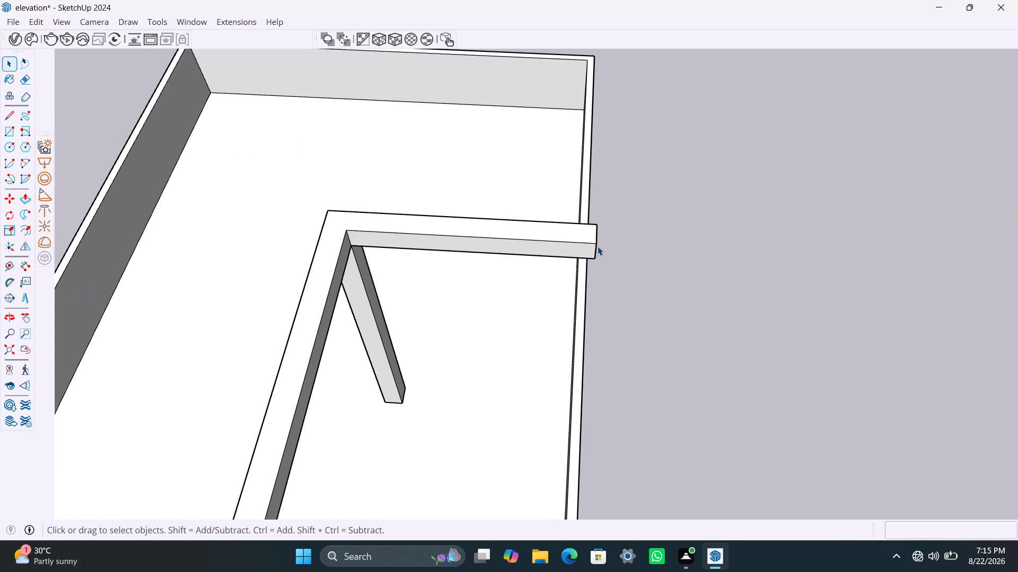
{"action": "left_click", "coordinate": [597, 246]}
{"action": "key", "text": "m"}
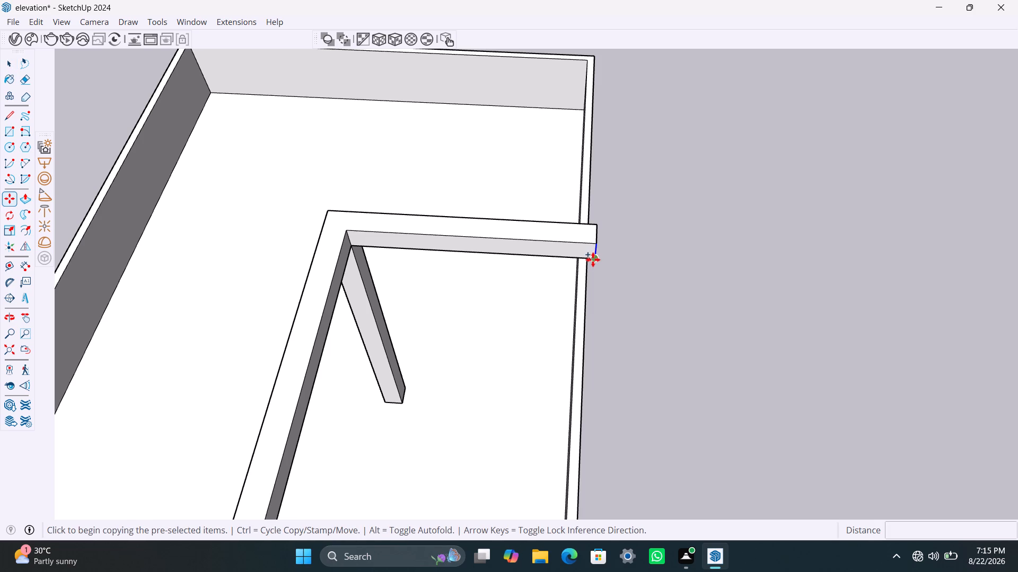
{"action": "left_click", "coordinate": [593, 260]}
{"action": "type", "text": "9\""}
{"action": "key", "text": "Return"}
Push/Pull the 9" end face of the cross beam forward to the slatted front wall's top beam, closing the rooftop frame.
{"action": "key", "text": "space"}
{"action": "left_click", "coordinate": [591, 247]}
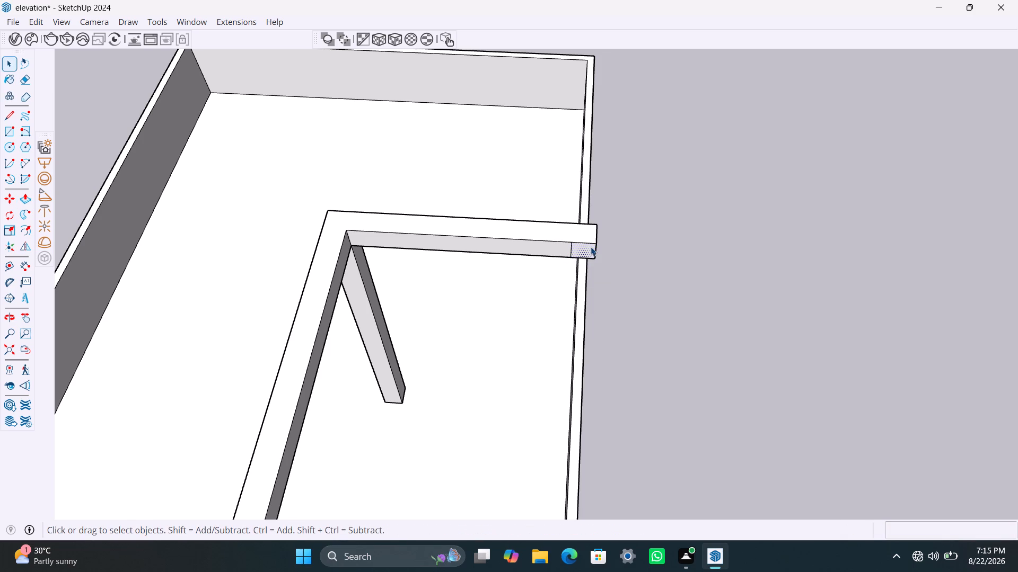
{"action": "key", "text": "p"}
{"action": "left_click", "coordinate": [582, 248]}
{"action": "scroll", "coordinate": [543, 364], "scroll_direction": "down", "scroll_amount": 12}
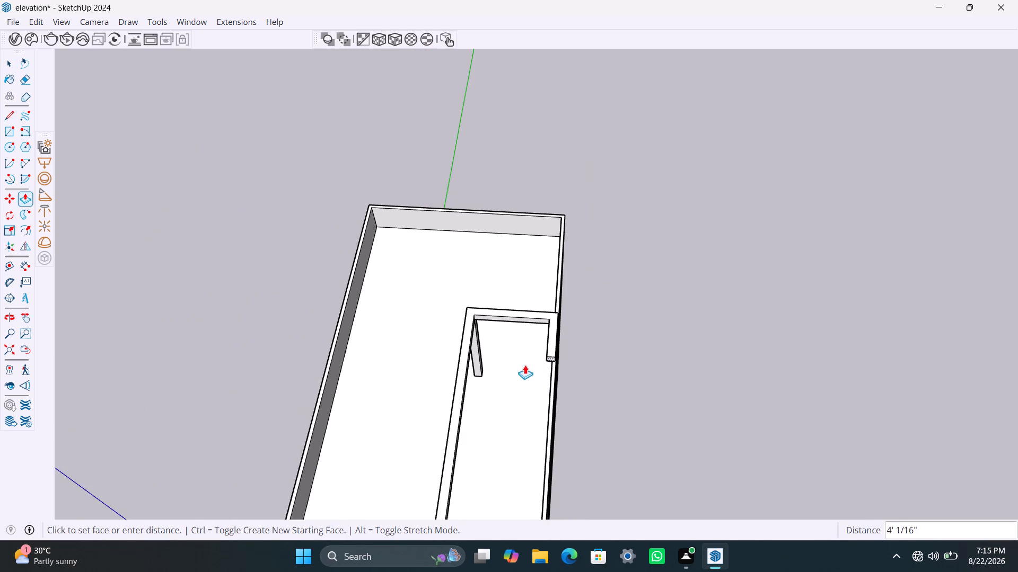
{"action": "scroll", "coordinate": [515, 395], "scroll_direction": "down", "scroll_amount": 3}
{"action": "middle_click_drag", "start_coordinate": [515, 396], "coordinate": [531, 240]}
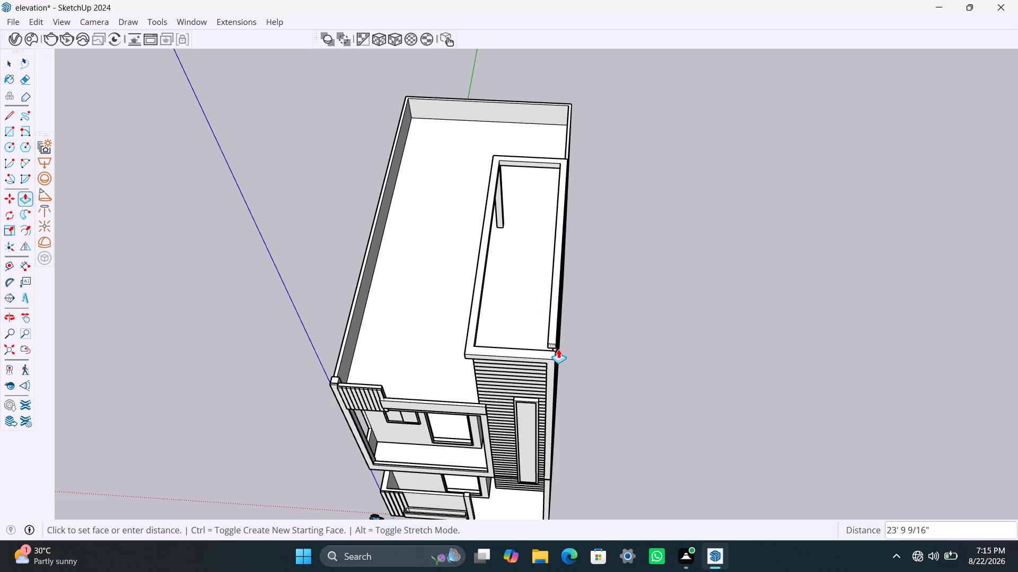
{"action": "left_click", "coordinate": [558, 351]}
{"action": "key", "text": "space"}
Draw a short line across the frame's underside at the outer rear corner, separating the long outer beam from the cross beam.
{"action": "middle_click_drag", "start_coordinate": [576, 307], "coordinate": [356, 212]}
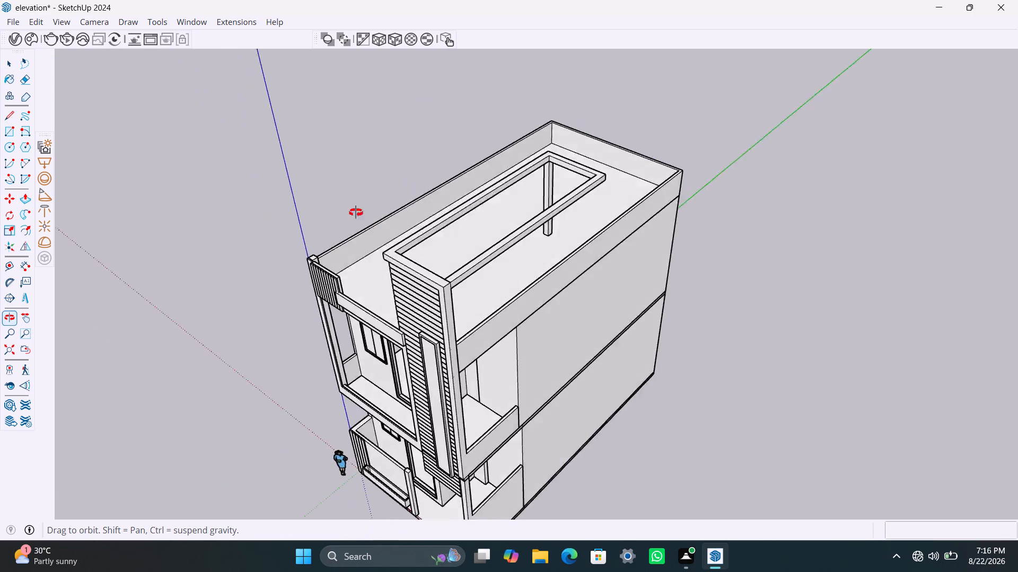
{"action": "middle_click_drag", "start_coordinate": [356, 212], "coordinate": [187, 76]}
{"action": "scroll", "coordinate": [534, 218], "scroll_direction": "up", "scroll_amount": 3}
{"action": "middle_click_drag", "start_coordinate": [485, 193], "coordinate": [481, 121]}
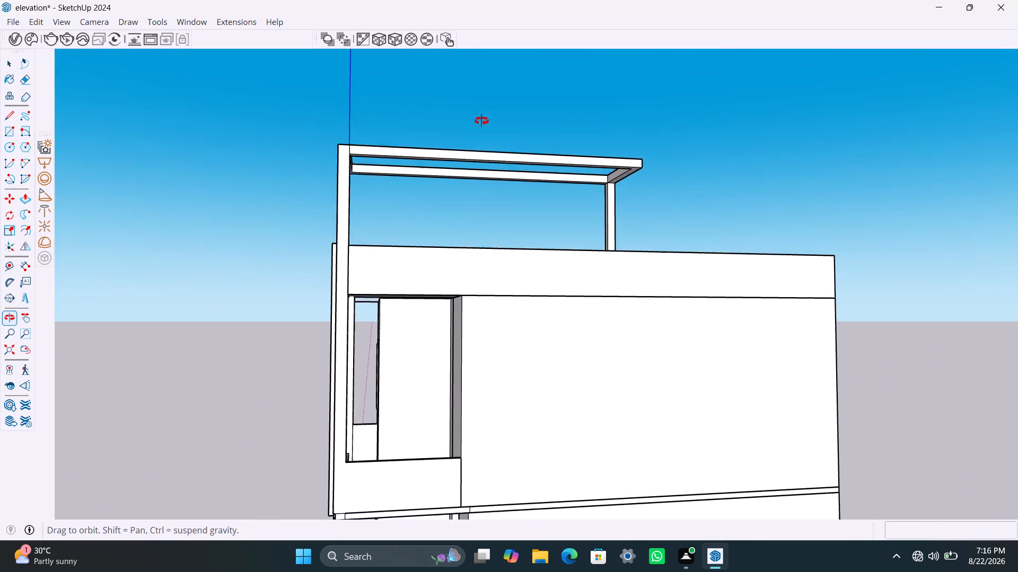
{"action": "middle_click_drag", "start_coordinate": [481, 121], "coordinate": [485, 51]}
{"action": "scroll", "coordinate": [603, 162], "scroll_direction": "up", "scroll_amount": 3}
{"action": "middle_click_drag", "start_coordinate": [663, 166], "coordinate": [653, 149]}
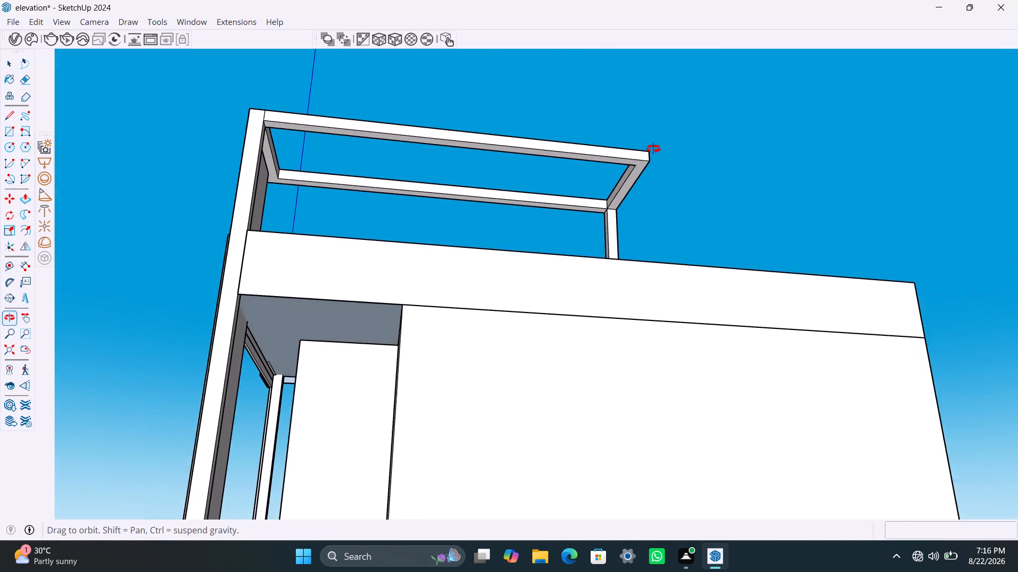
{"action": "middle_click_drag", "start_coordinate": [653, 149], "coordinate": [653, 148]}
{"action": "scroll", "coordinate": [649, 173], "scroll_direction": "up", "scroll_amount": 4}
{"action": "key", "text": "l"}
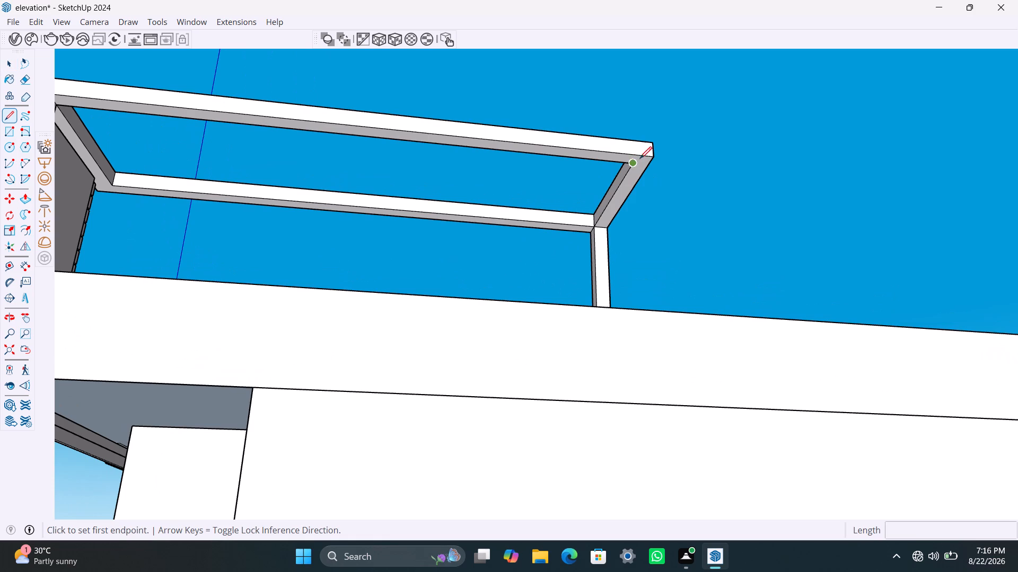
{"action": "left_click", "coordinate": [635, 163]}
{"action": "left_click", "coordinate": [635, 157]}
{"action": "key", "text": "space"}
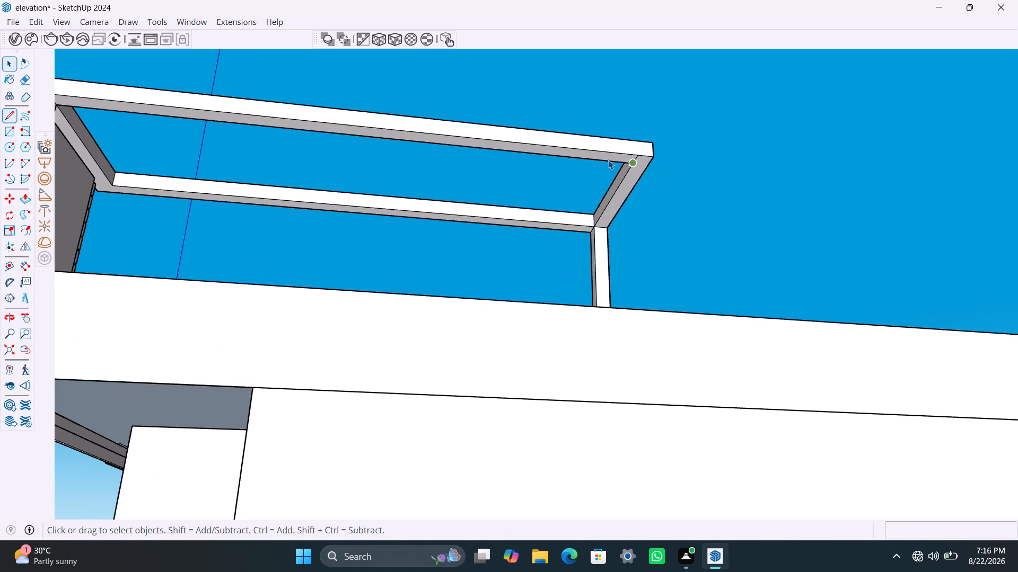
Push/Pull the underside of the long outer beam down 7'6" to the side parapet as a wall.
{"action": "left_click", "coordinate": [608, 158]}
{"action": "key", "text": "p"}
{"action": "left_click", "coordinate": [608, 158]}
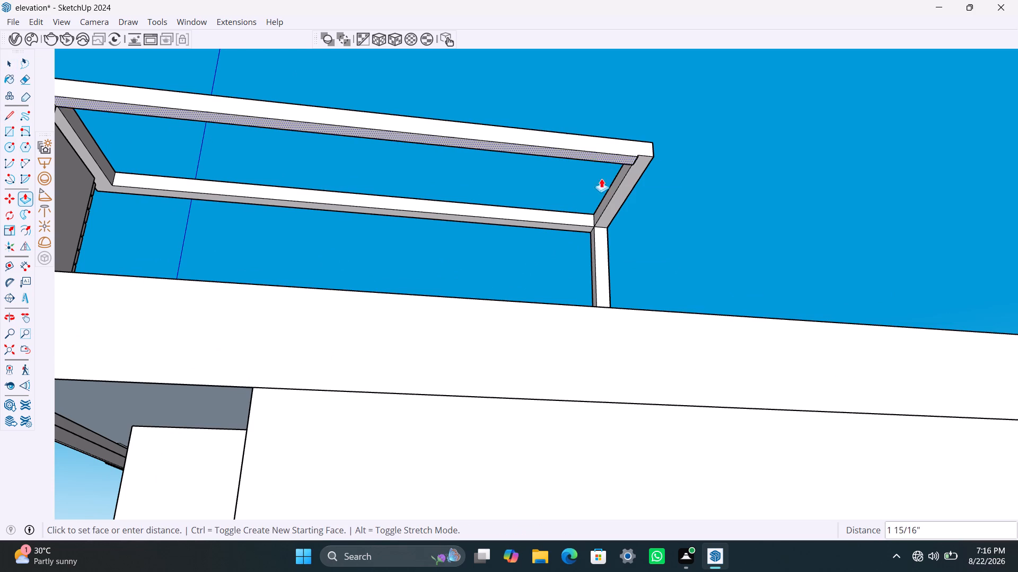
{"action": "left_click", "coordinate": [574, 310]}
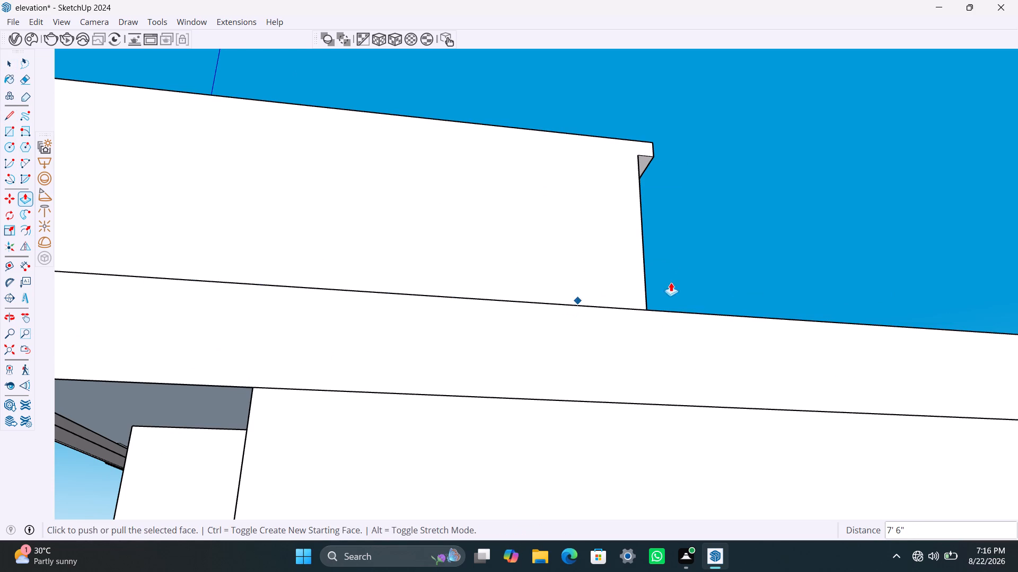
{"action": "key", "text": "space"}
{"action": "left_click", "coordinate": [717, 236]}
Examine the rooftop frame, its new side wall and the open rear side from above and behind.
{"action": "scroll", "coordinate": [607, 148], "scroll_direction": "down", "scroll_amount": 6}
{"action": "middle_click_drag", "start_coordinate": [569, 163], "coordinate": [1017, 461]}
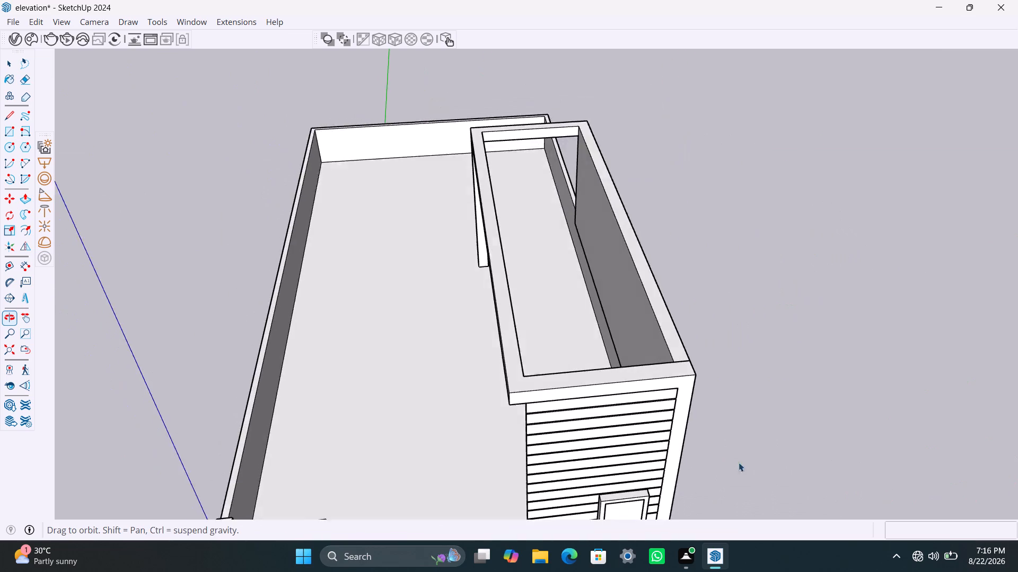
{"action": "middle_click_drag", "start_coordinate": [363, 291], "coordinate": [867, 278]}
{"action": "scroll", "coordinate": [293, 318], "scroll_direction": "up", "scroll_amount": 4}
{"action": "middle_click_drag", "start_coordinate": [233, 360], "coordinate": [199, 390]}
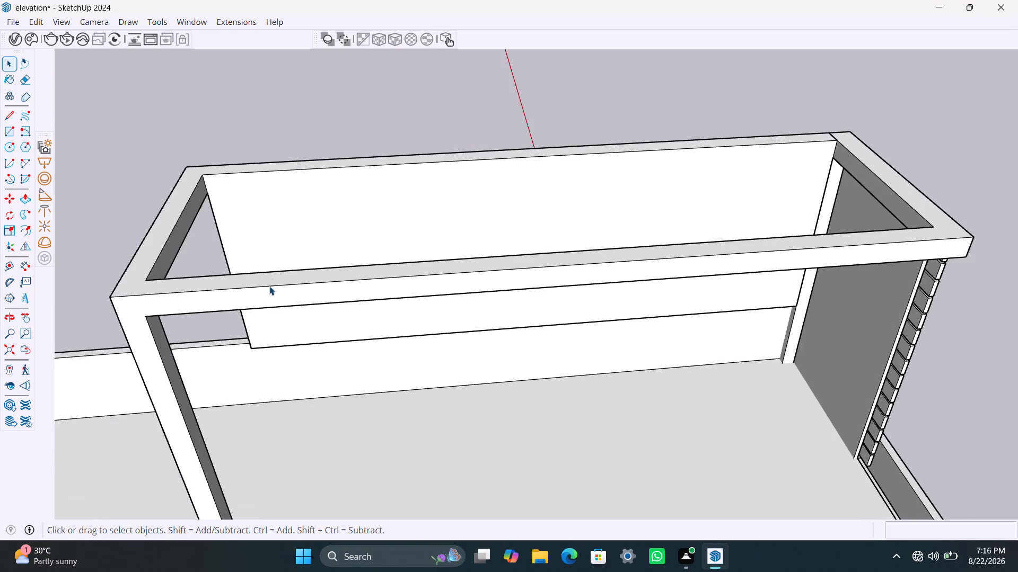
{"action": "scroll", "coordinate": [272, 267], "scroll_direction": "up", "scroll_amount": 3}
{"action": "scroll", "coordinate": [244, 243], "scroll_direction": "down", "scroll_amount": 6}
{"action": "scroll", "coordinate": [339, 274], "scroll_direction": "down", "scroll_amount": 5}
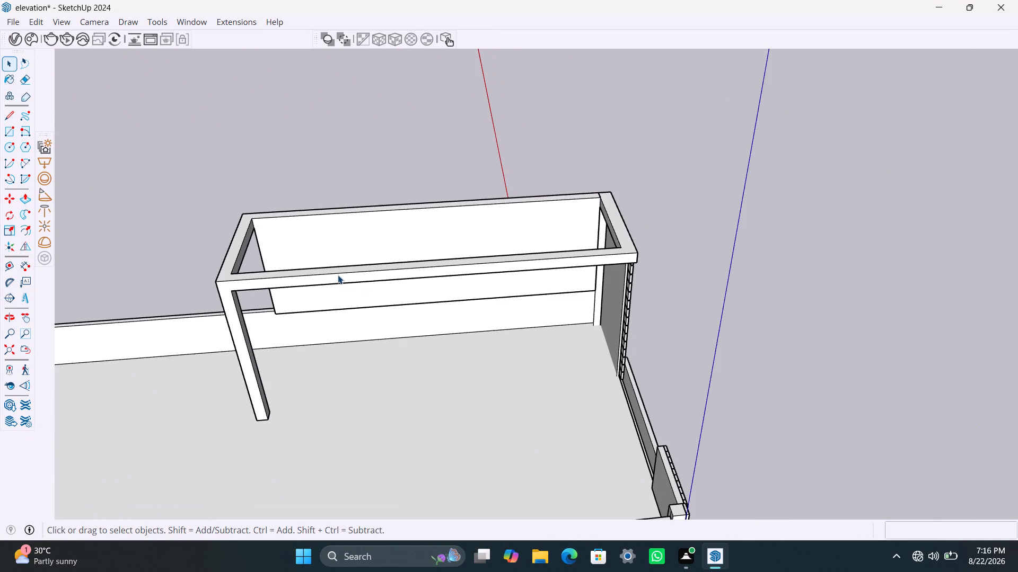
{"action": "scroll", "coordinate": [335, 254], "scroll_direction": "down", "scroll_amount": 3}
{"action": "middle_click_drag", "start_coordinate": [338, 270], "coordinate": [315, 275]}
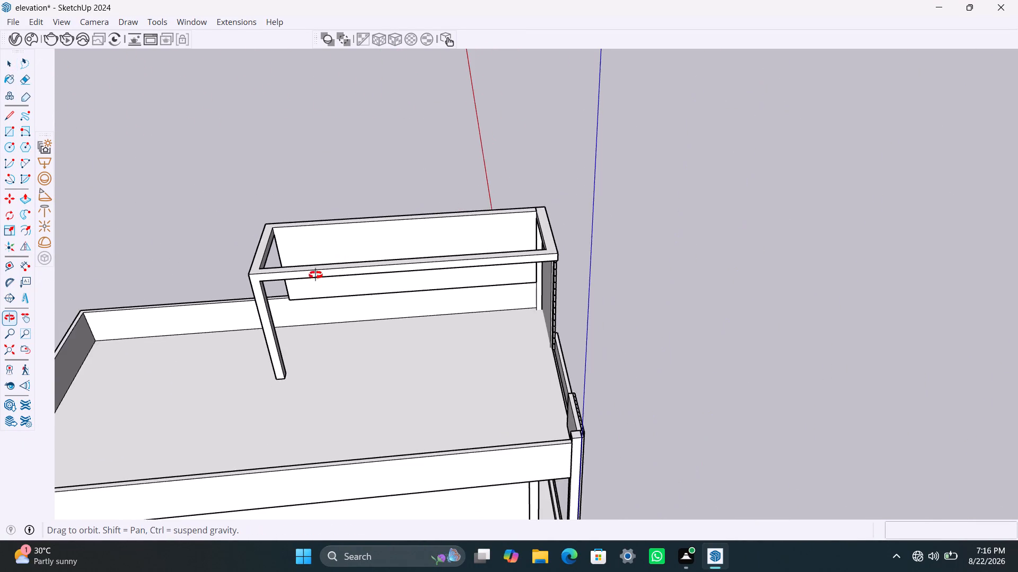
{"action": "middle_click_drag", "start_coordinate": [315, 275], "coordinate": [368, 320]}
{"action": "scroll", "coordinate": [292, 266], "scroll_direction": "up", "scroll_amount": 1}
{"action": "middle_click_drag", "start_coordinate": [291, 275], "coordinate": [298, 319]}
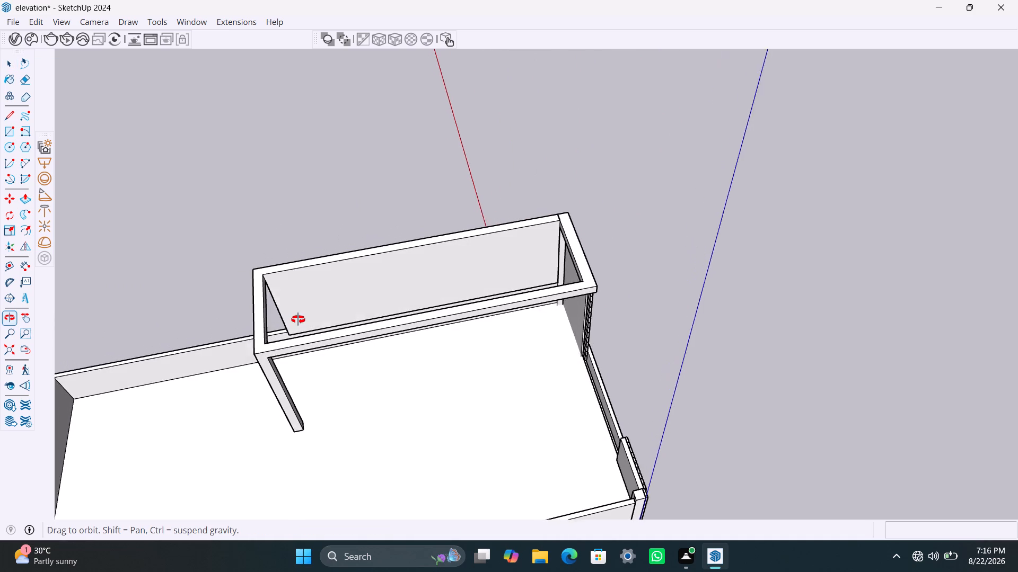
{"action": "middle_click_drag", "start_coordinate": [298, 319], "coordinate": [323, 296]}
{"action": "scroll", "coordinate": [290, 308], "scroll_direction": "down", "scroll_amount": 1}
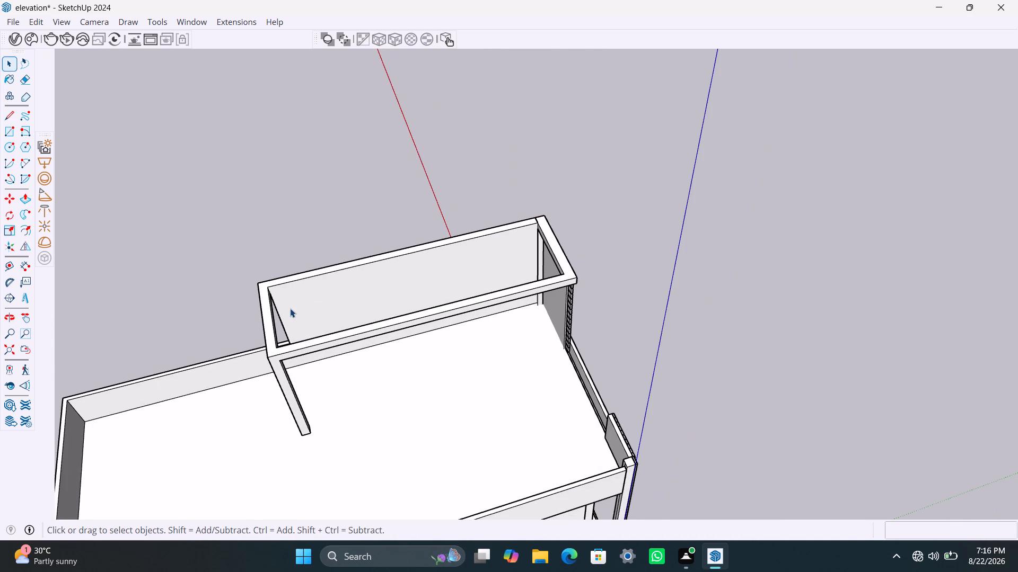
{"action": "middle_click_drag", "start_coordinate": [322, 347], "coordinate": [280, 345]}
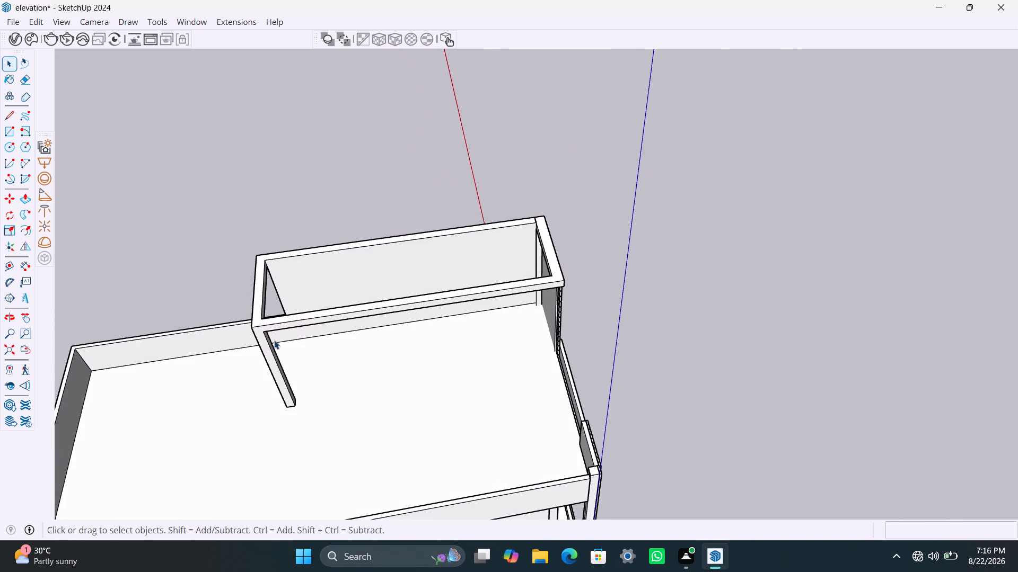
{"action": "middle_click_drag", "start_coordinate": [280, 342], "coordinate": [668, 127]}
{"action": "scroll", "coordinate": [496, 286], "scroll_direction": "up", "scroll_amount": 2}
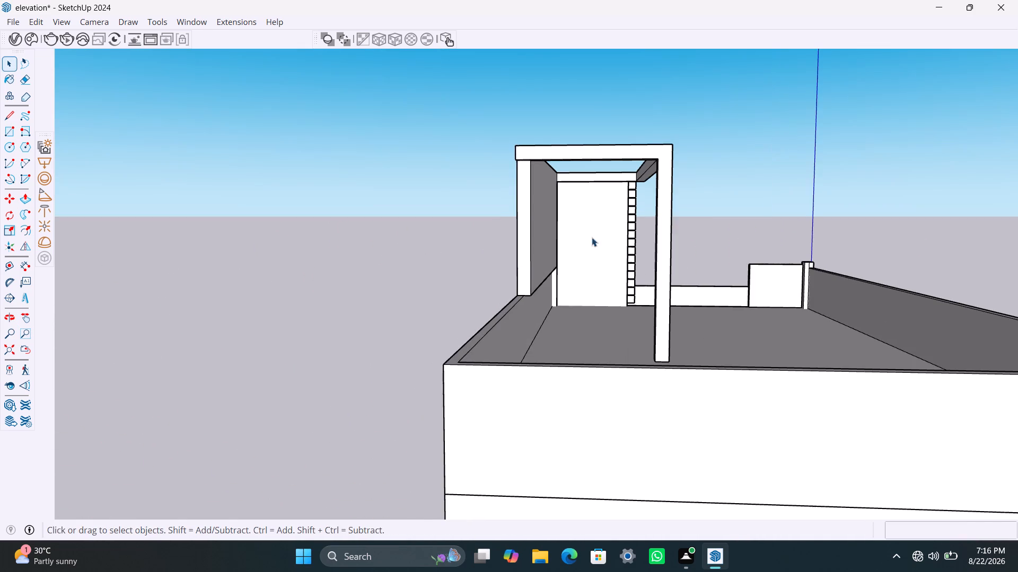
Push/Pull the underside of the rear cross beam down to the top of the side parapet as a rear wall.
{"action": "middle_click_drag", "start_coordinate": [592, 237], "coordinate": [398, 221]}
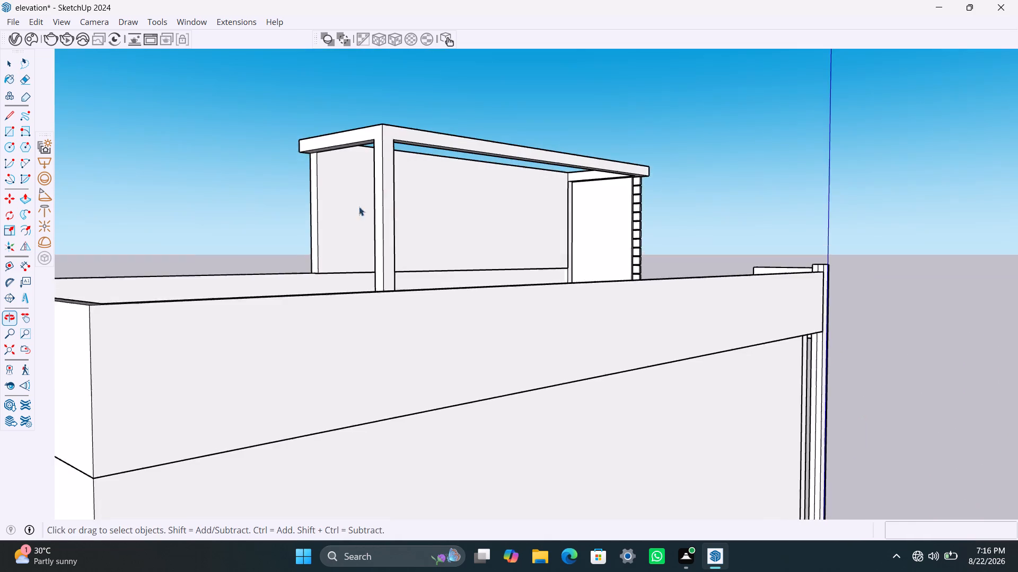
{"action": "scroll", "coordinate": [347, 193], "scroll_direction": "up", "scroll_amount": 6}
{"action": "scroll", "coordinate": [321, 138], "scroll_direction": "up", "scroll_amount": 3}
{"action": "left_click", "coordinate": [310, 120]}
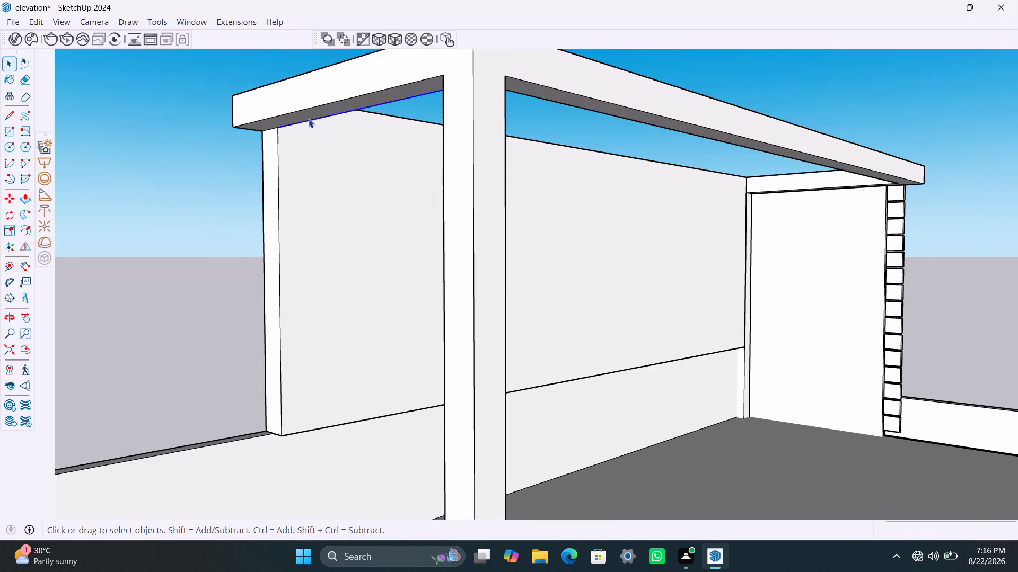
{"action": "left_click", "coordinate": [306, 118]}
{"action": "scroll", "coordinate": [304, 118], "scroll_direction": "up", "scroll_amount": 4}
{"action": "middle_click", "coordinate": [304, 118]}
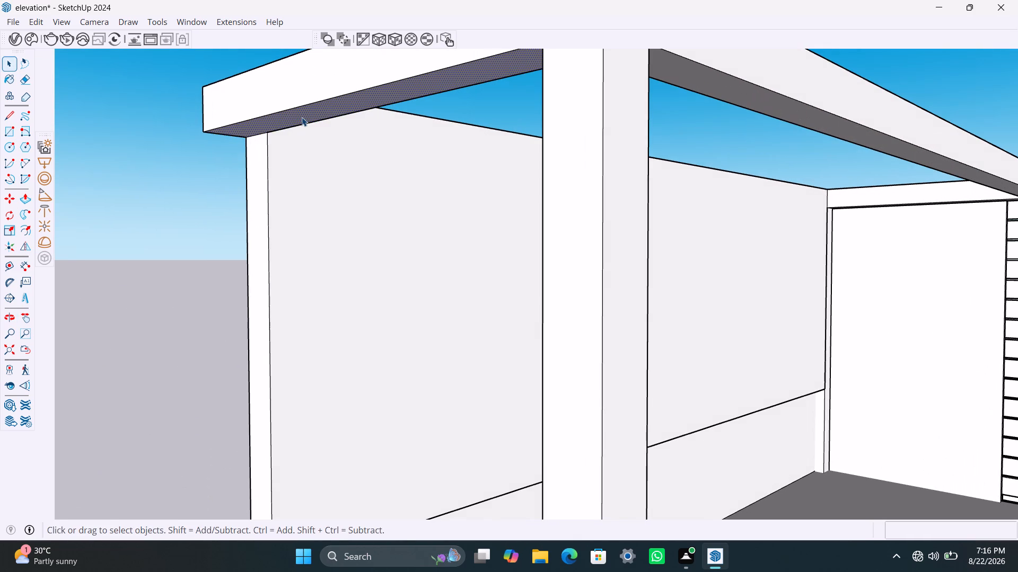
{"action": "key", "text": "p"}
{"action": "left_click", "coordinate": [302, 117]}
{"action": "scroll", "coordinate": [304, 268], "scroll_direction": "down", "scroll_amount": 9}
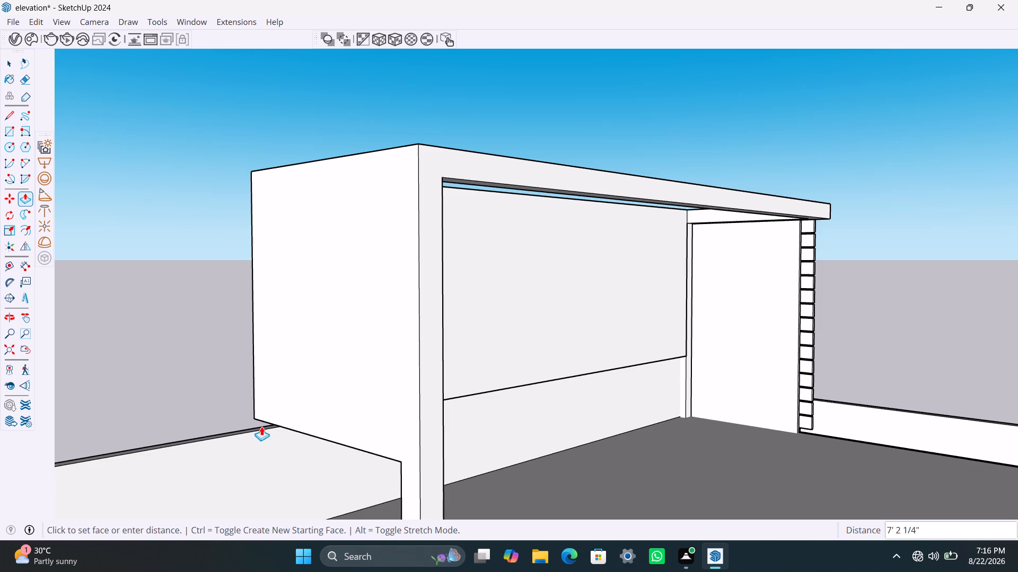
{"action": "left_click", "coordinate": [244, 430]}
{"action": "key", "text": "space"}
{"action": "left_click", "coordinate": [172, 300]}
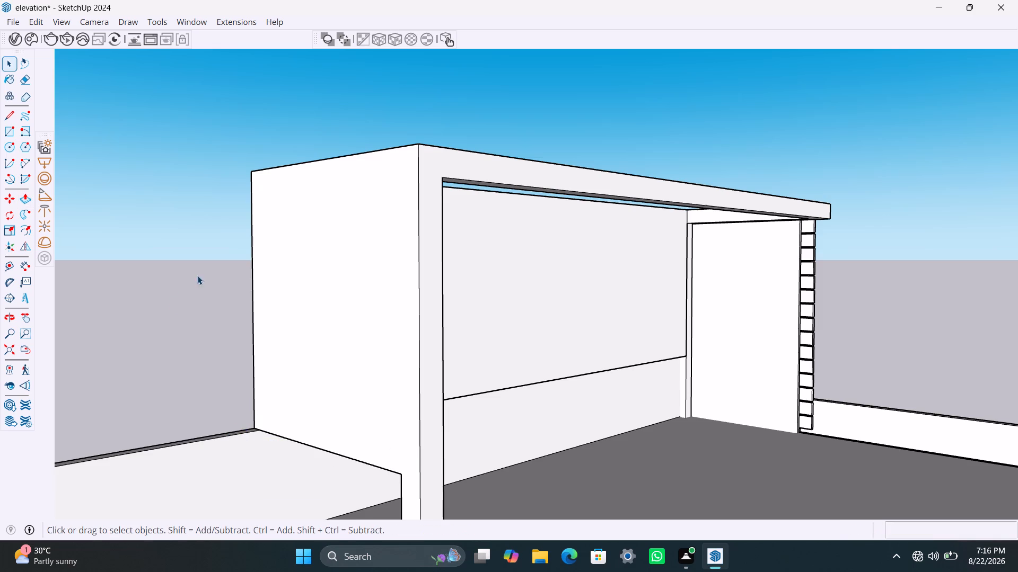
Delete the leftover seam edge across the rooftop frame's top face at the outer front corner.
{"action": "scroll", "coordinate": [197, 275], "scroll_direction": "down", "scroll_amount": 5}
{"action": "middle_click_drag", "start_coordinate": [303, 281], "coordinate": [2, 445]}
{"action": "scroll", "coordinate": [364, 250], "scroll_direction": "up", "scroll_amount": 1}
{"action": "middle_click_drag", "start_coordinate": [356, 279], "coordinate": [358, 335]}
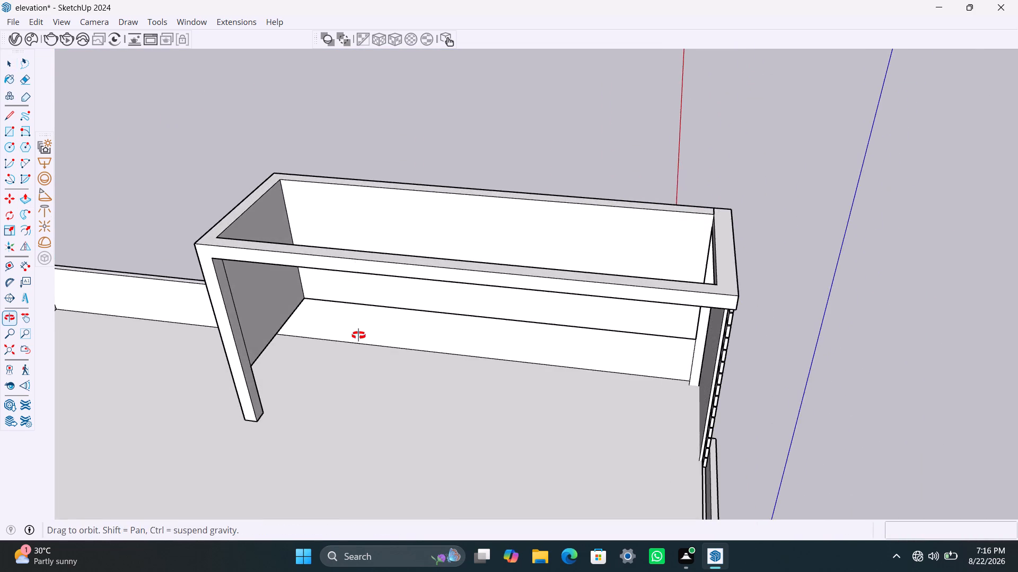
{"action": "middle_click_drag", "start_coordinate": [358, 335], "coordinate": [344, 499]}
{"action": "scroll", "coordinate": [424, 294], "scroll_direction": "down", "scroll_amount": 2}
{"action": "middle_click_drag", "start_coordinate": [418, 315], "coordinate": [599, 349]}
{"action": "scroll", "coordinate": [429, 345], "scroll_direction": "up", "scroll_amount": 1}
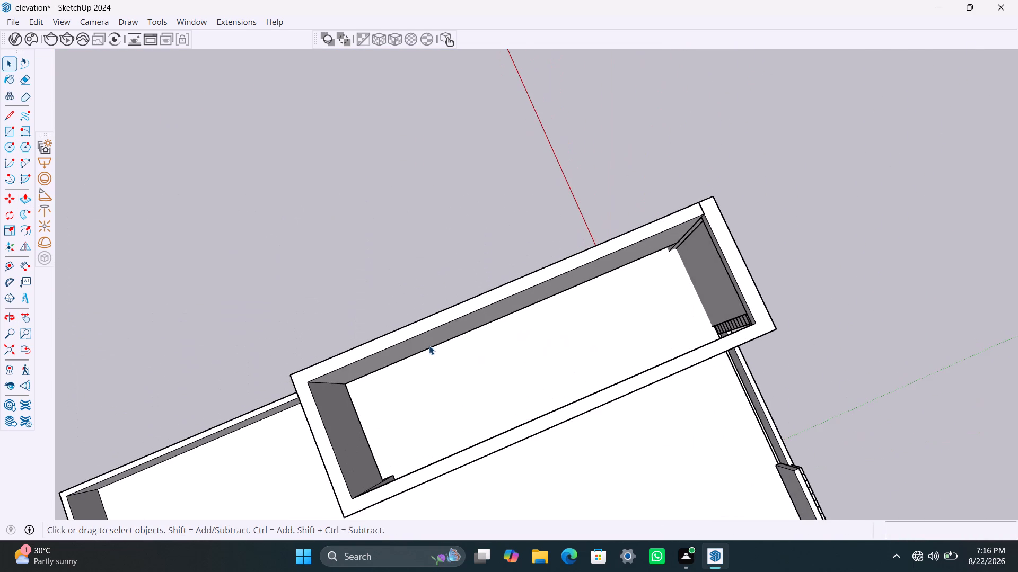
{"action": "middle_click_drag", "start_coordinate": [429, 345], "coordinate": [317, 344]}
{"action": "scroll", "coordinate": [687, 306], "scroll_direction": "up", "scroll_amount": 7}
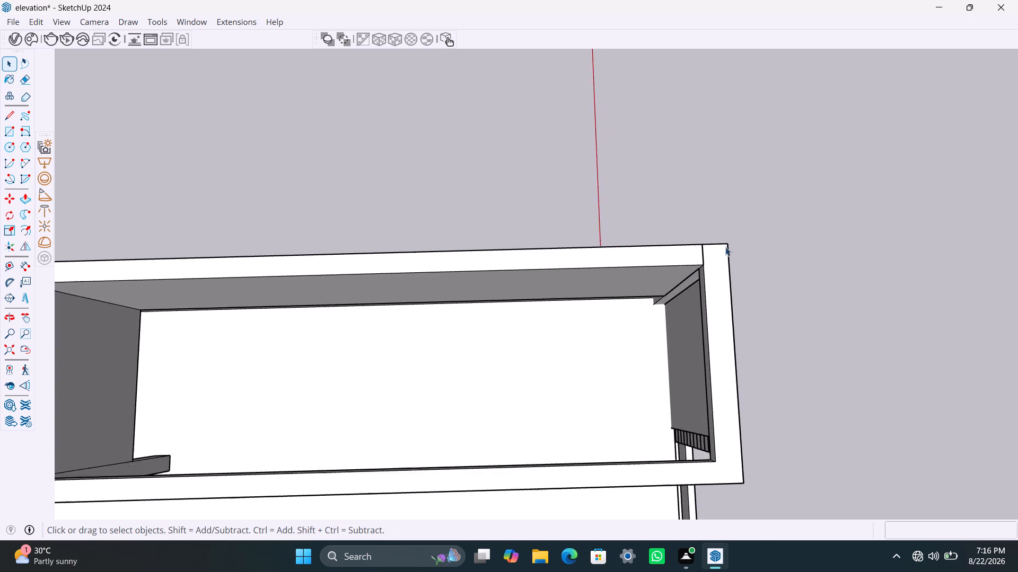
{"action": "scroll", "coordinate": [725, 247], "scroll_direction": "up", "scroll_amount": 20}
{"action": "scroll", "coordinate": [725, 247], "scroll_direction": "up", "scroll_amount": 2}
{"action": "scroll", "coordinate": [677, 266], "scroll_direction": "up", "scroll_amount": 3}
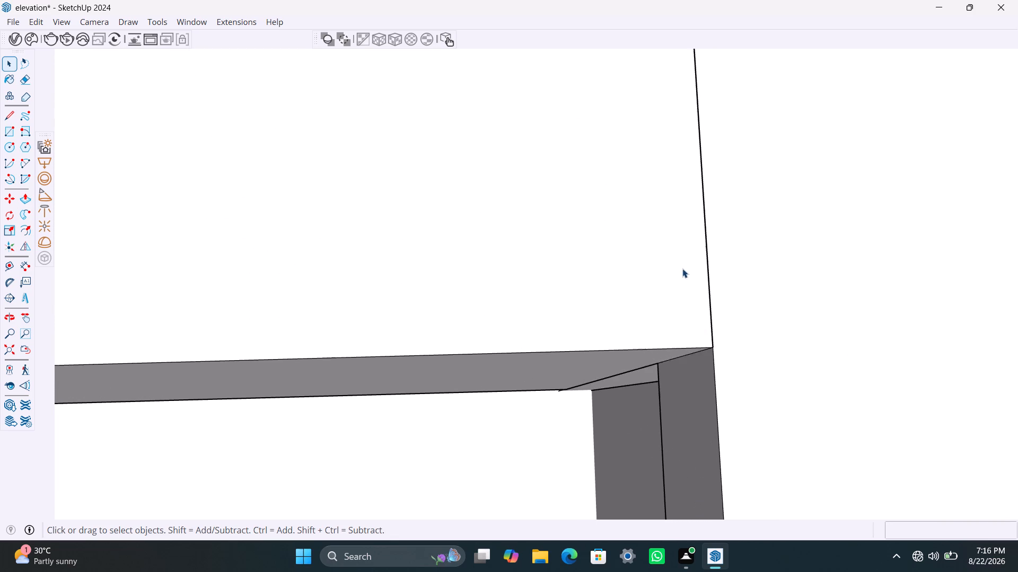
{"action": "left_click", "coordinate": [710, 238]}
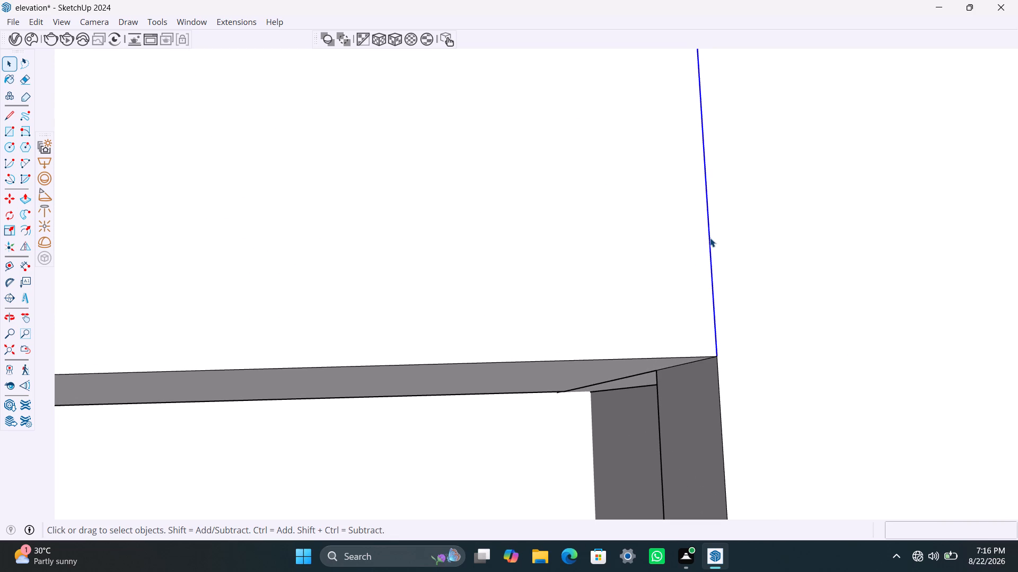
{"action": "key", "text": "Delete"}
Draw a rectangular strip about 10" by 24'6" in the rooftop frame's opening along the outer beam, and delete the remaining infill face.
{"action": "scroll", "coordinate": [702, 247], "scroll_direction": "down", "scroll_amount": 16}
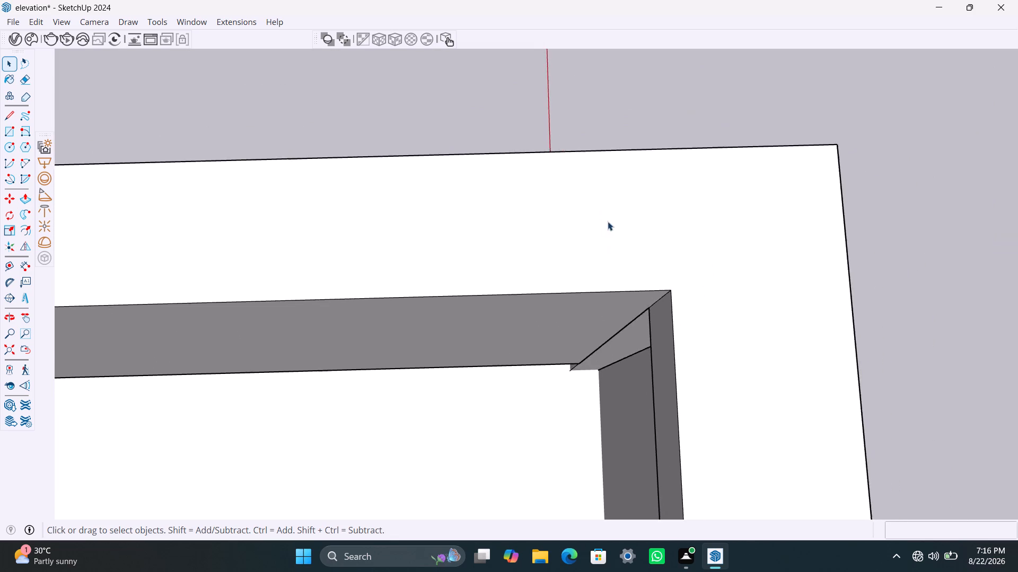
{"action": "scroll", "coordinate": [608, 221], "scroll_direction": "down", "scroll_amount": 20}
{"action": "scroll", "coordinate": [608, 221], "scroll_direction": "down", "scroll_amount": 16}
{"action": "middle_click_drag", "start_coordinate": [423, 309], "coordinate": [423, 310]}
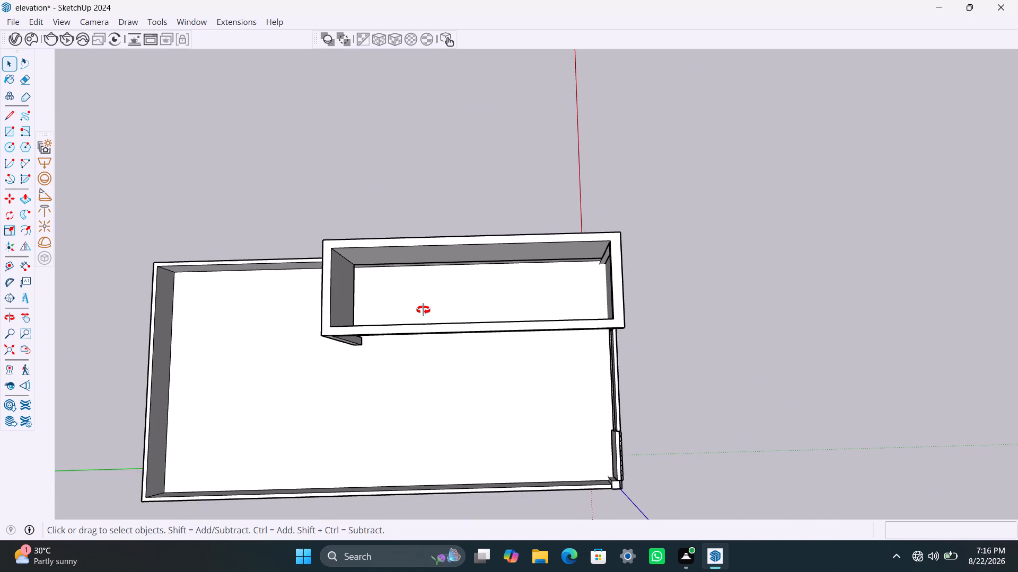
{"action": "middle_click_drag", "start_coordinate": [423, 310], "coordinate": [409, 315]}
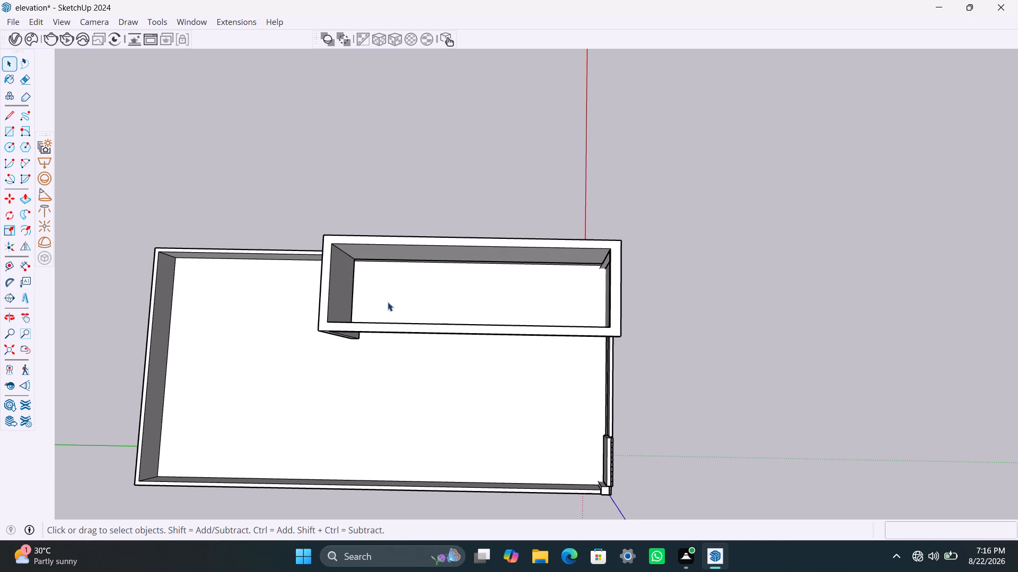
{"action": "key", "text": "r"}
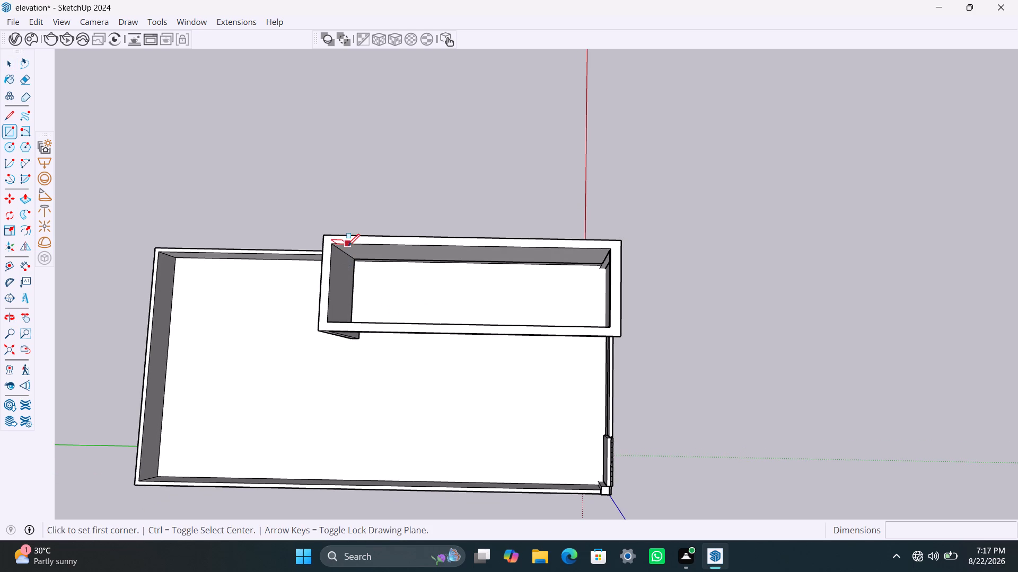
{"action": "left_click", "coordinate": [336, 249]}
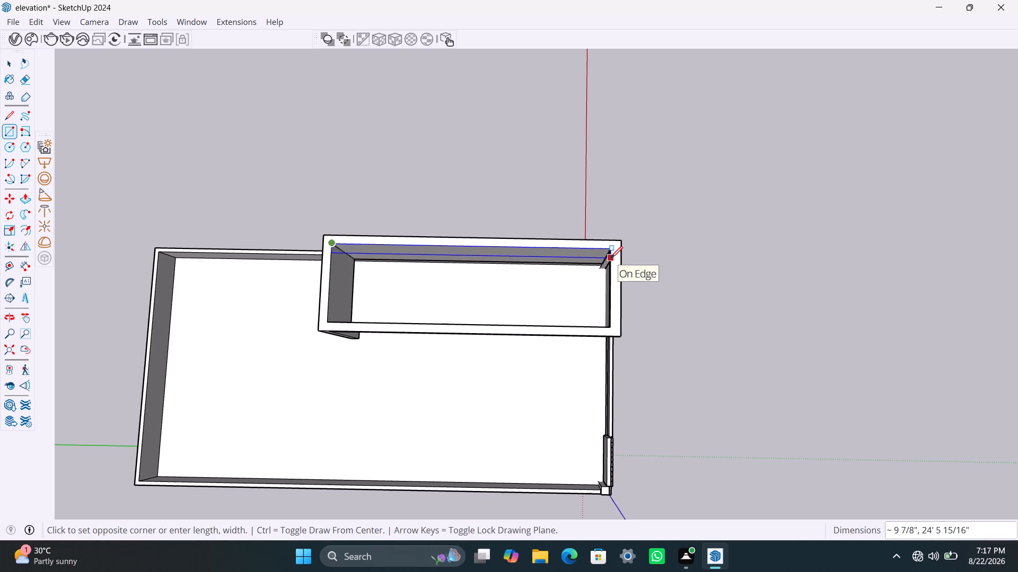
{"action": "left_click", "coordinate": [611, 258]}
{"action": "key", "text": "space"}
{"action": "left_click", "coordinate": [552, 273]}
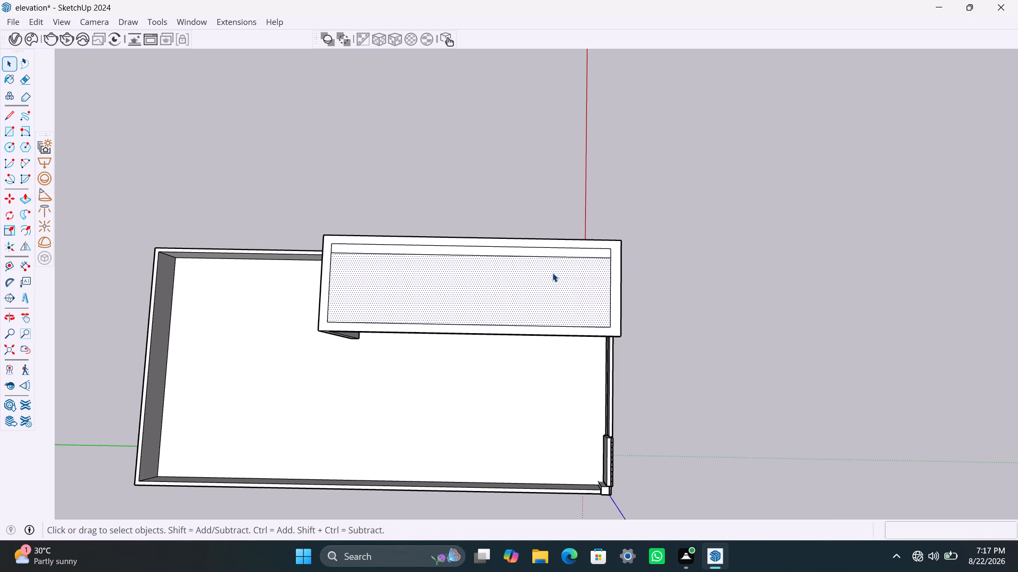
{"action": "key", "text": "Delete"}
Make the strip face with its edges a group.
{"action": "left_click", "coordinate": [499, 249]}
{"action": "left_click", "coordinate": [499, 249]}
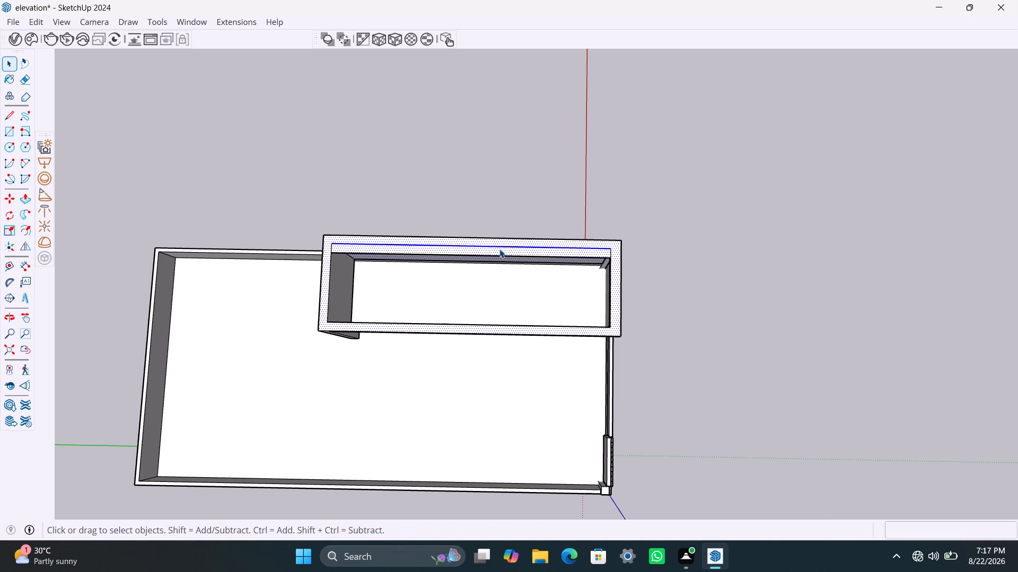
{"action": "triple_click", "coordinate": [499, 250]}
{"action": "left_click", "coordinate": [499, 250]}
{"action": "double_click", "coordinate": [503, 254]}
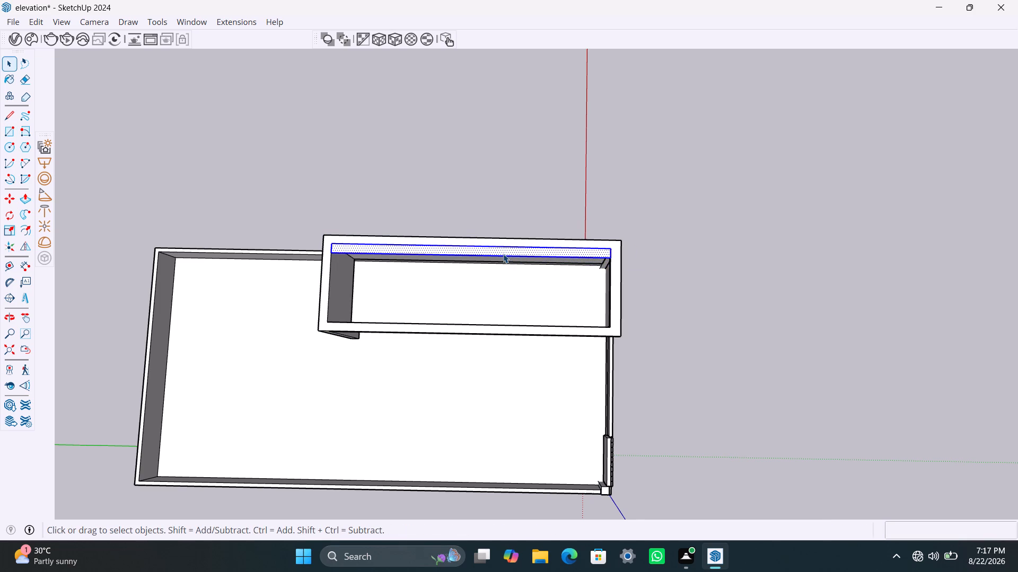
{"action": "right_click", "coordinate": [503, 249]}
{"action": "left_click", "coordinate": [554, 373]}
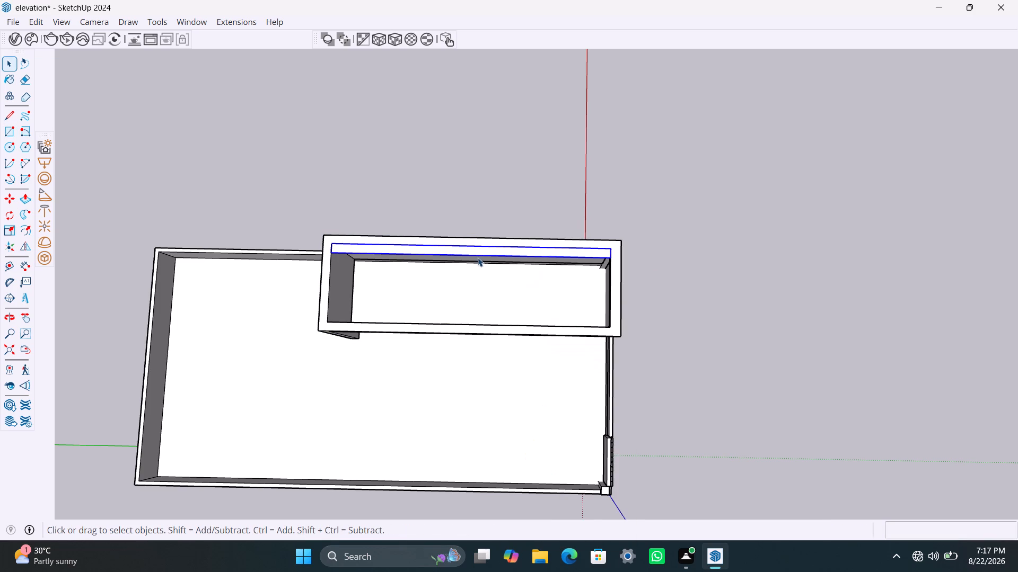
Inside the strip's group, Push/Pull the face 2" to form a cover slat.
{"action": "scroll", "coordinate": [478, 256], "scroll_direction": "up", "scroll_amount": 6}
{"action": "triple_click", "coordinate": [462, 247]}
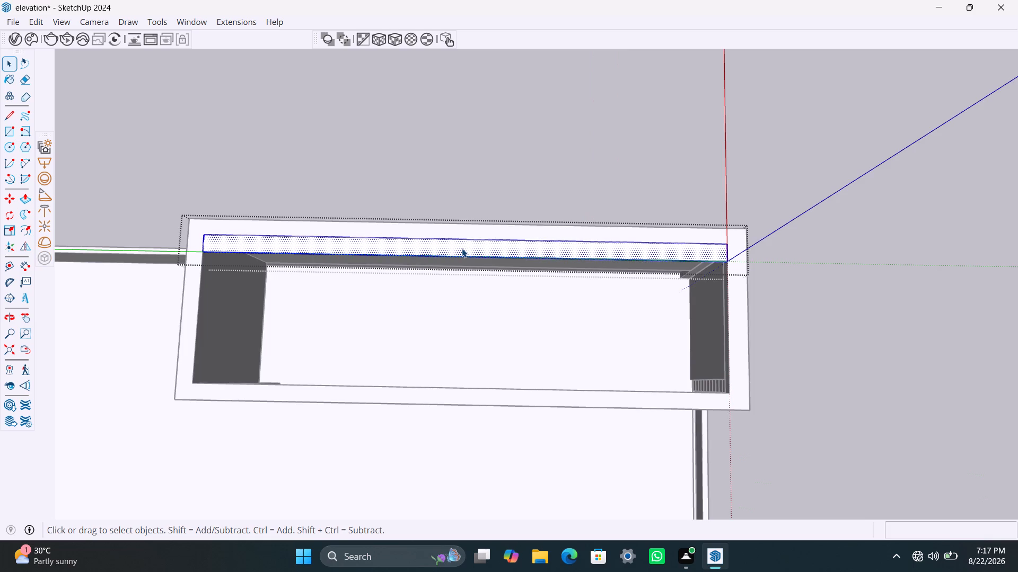
{"action": "key", "text": "p"}
{"action": "left_click", "coordinate": [462, 248]}
{"action": "type", "text": "2\""}
{"action": "key", "text": "Return"}
{"action": "key", "text": "space"}
{"action": "left_click", "coordinate": [455, 177]}
Copy the slat across the frame's opening to the opposite inner corner and divide the distance by 4 for evenly spaced slats.
{"action": "scroll", "coordinate": [343, 292], "scroll_direction": "up", "scroll_amount": 2}
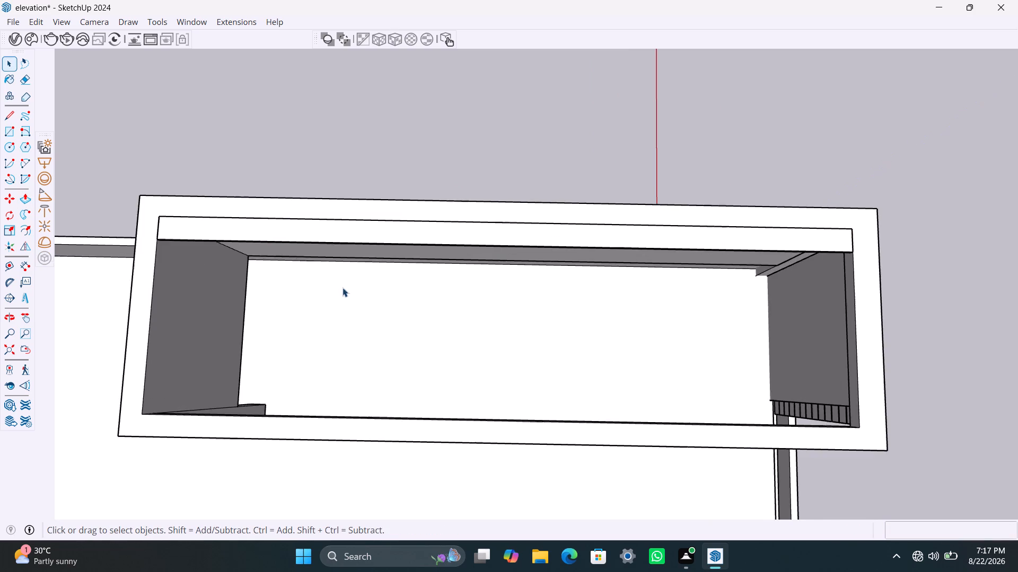
{"action": "middle_click_drag", "start_coordinate": [344, 285], "coordinate": [340, 223]}
{"action": "scroll", "coordinate": [346, 222], "scroll_direction": "down", "scroll_amount": 1}
{"action": "middle_click_drag", "start_coordinate": [346, 222], "coordinate": [312, 309], "text": "shift"}
{"action": "scroll", "coordinate": [328, 286], "scroll_direction": "up", "scroll_amount": 2}
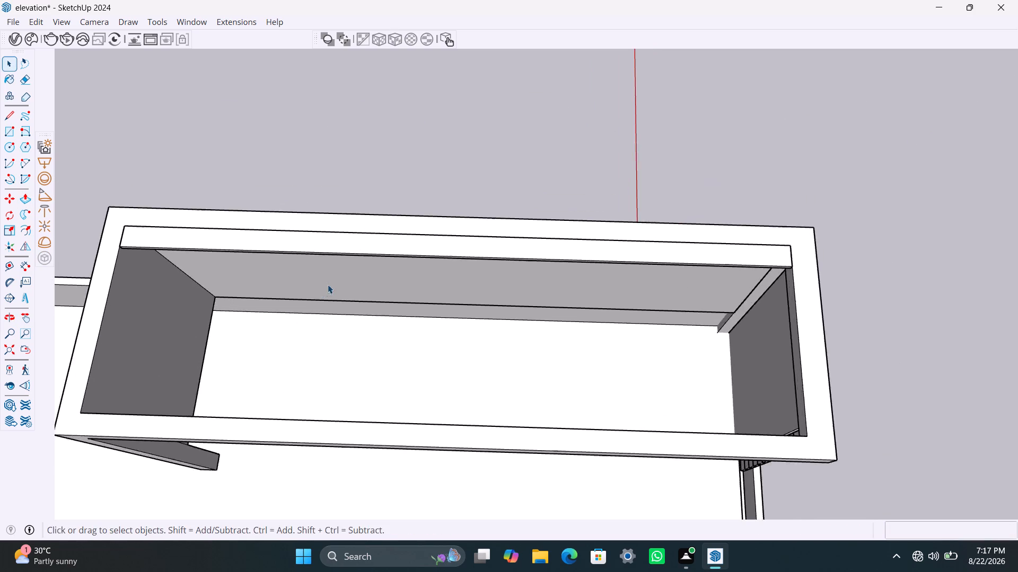
{"action": "middle_click_drag", "start_coordinate": [328, 284], "coordinate": [329, 266]}
{"action": "left_click", "coordinate": [103, 205]}
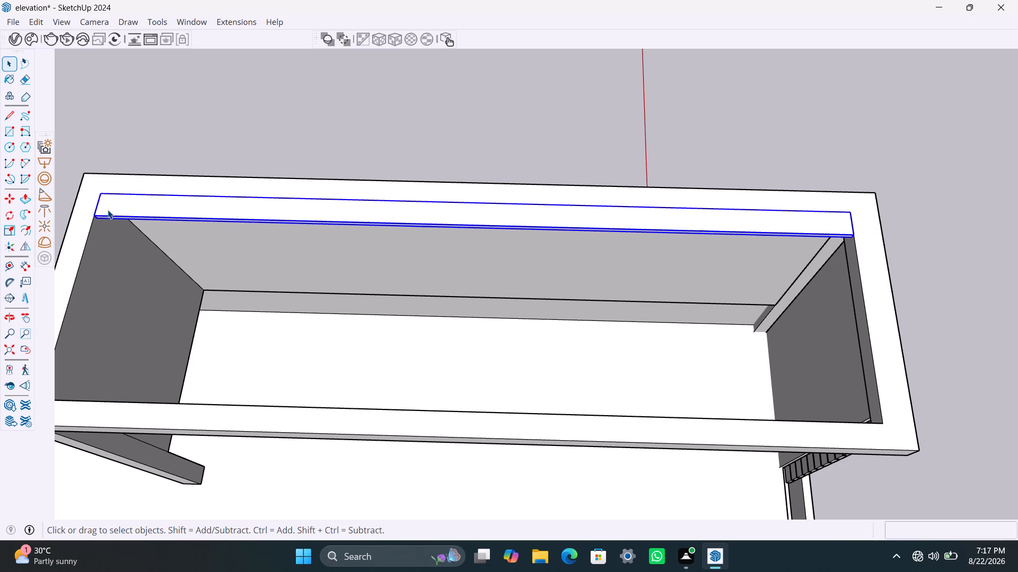
{"action": "key", "text": "m"}
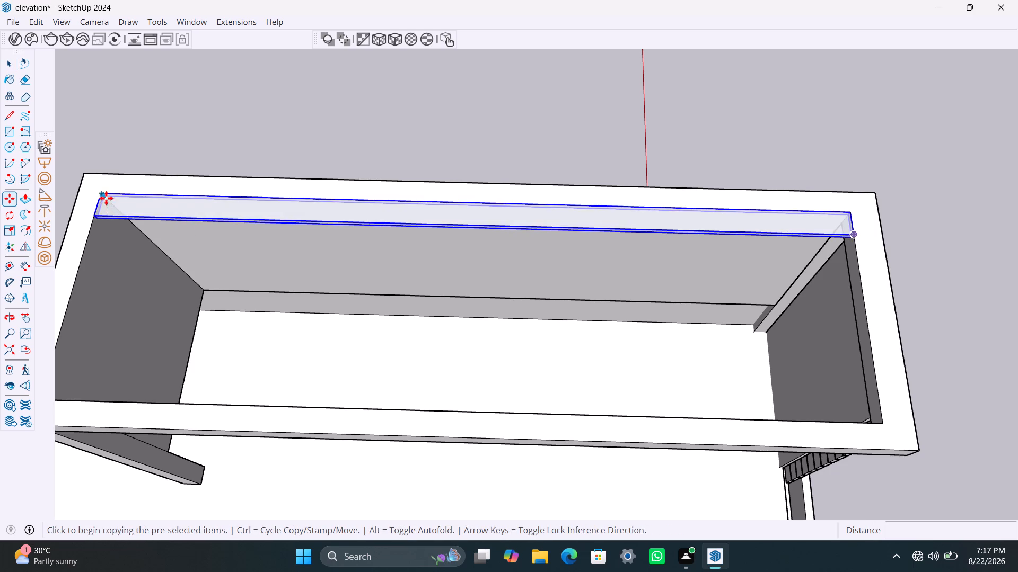
{"action": "left_click", "coordinate": [99, 217]}
{"action": "scroll", "coordinate": [58, 367], "scroll_direction": "down", "scroll_amount": 3}
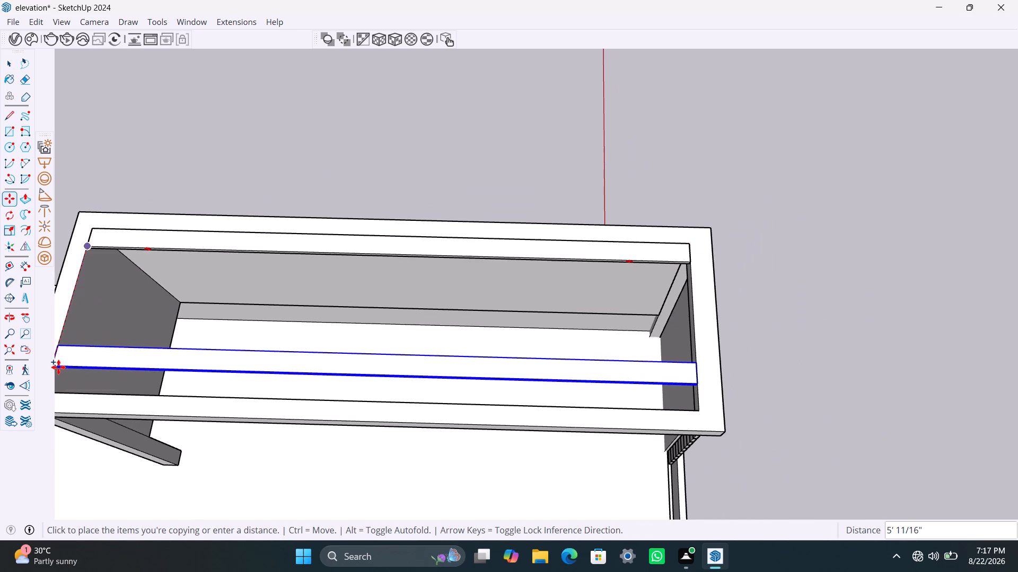
{"action": "middle_click_drag", "start_coordinate": [58, 367], "coordinate": [147, 363]}
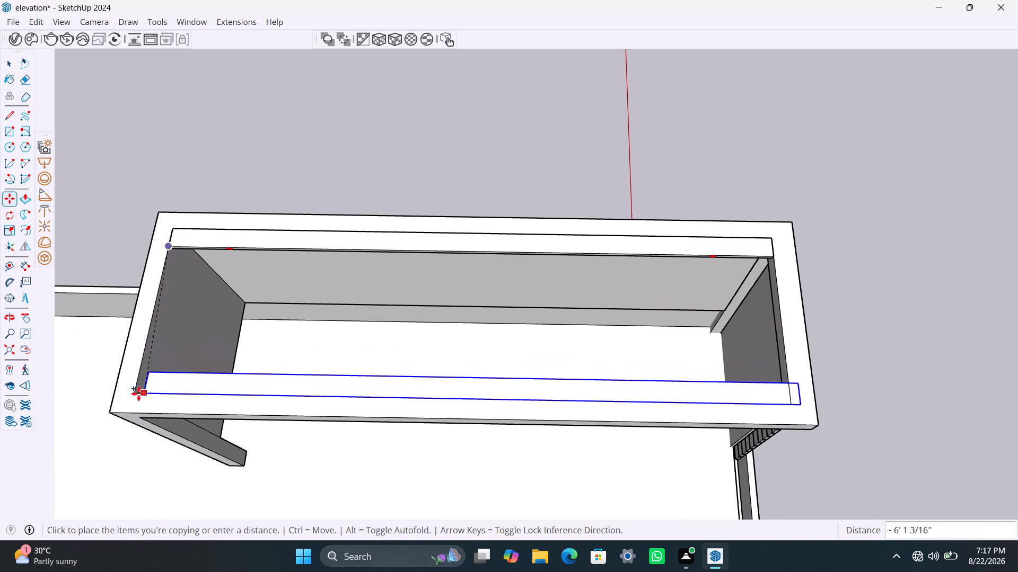
{"action": "left_click", "coordinate": [137, 393]}
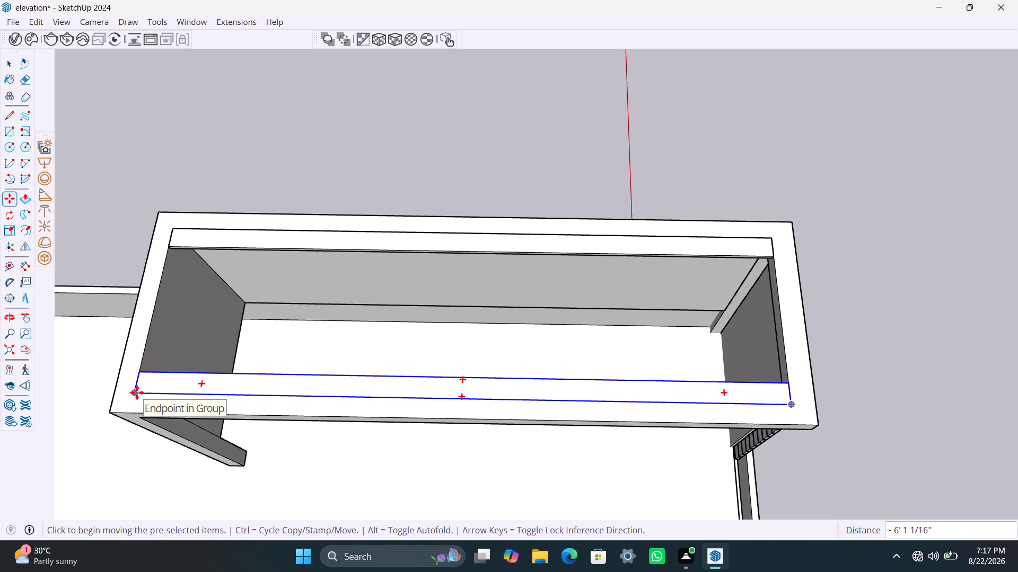
{"action": "key", "text": "slash"}
{"action": "key", "text": "4"}
{"action": "key", "text": "Return"}
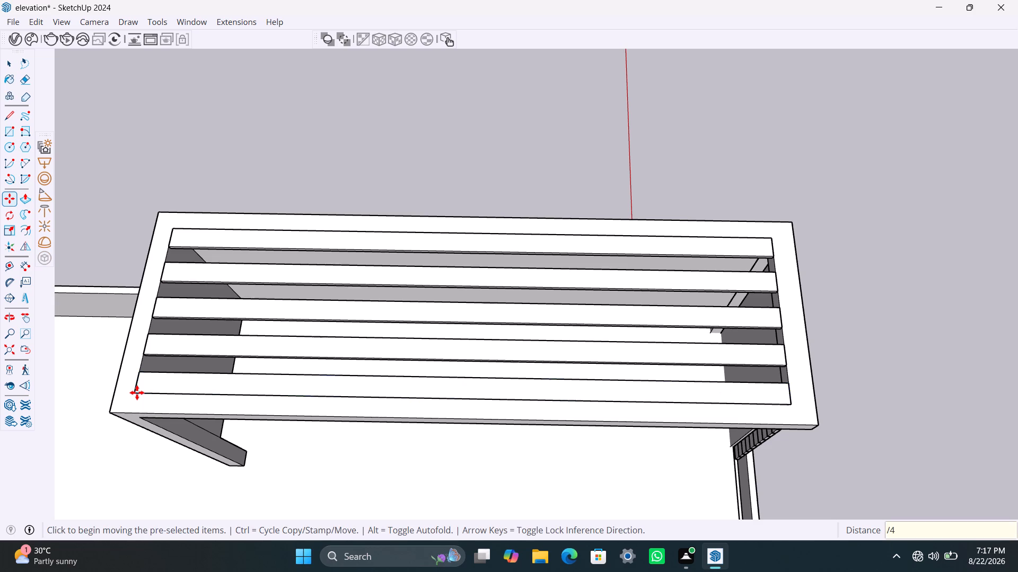
Examine the slatted rooftop cover and the whole house from below, the front and the side.
{"action": "scroll", "coordinate": [146, 374], "scroll_direction": "down", "scroll_amount": 4}
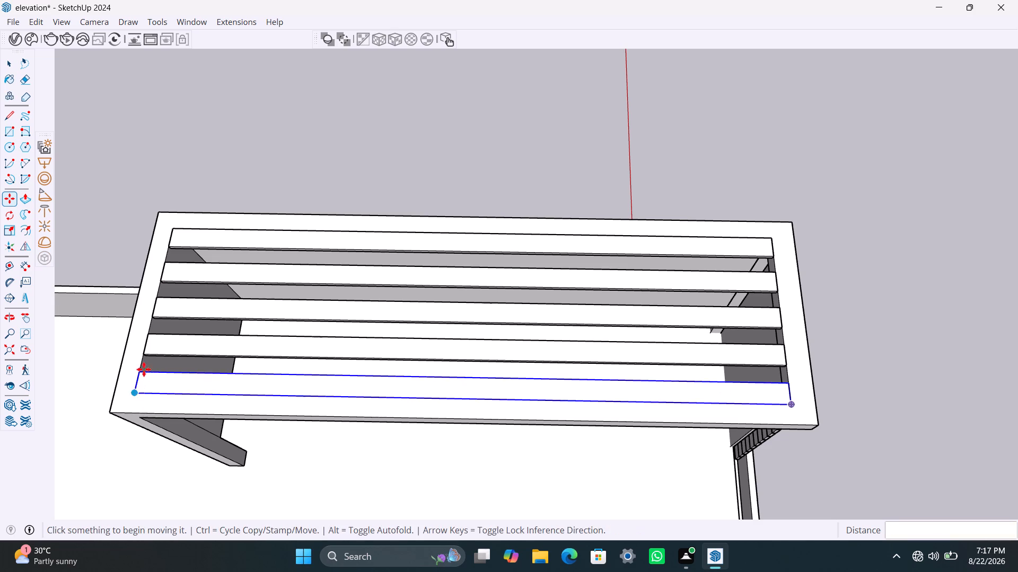
{"action": "scroll", "coordinate": [144, 369], "scroll_direction": "down", "scroll_amount": 1}
{"action": "middle_click_drag", "start_coordinate": [215, 461], "coordinate": [152, 84]}
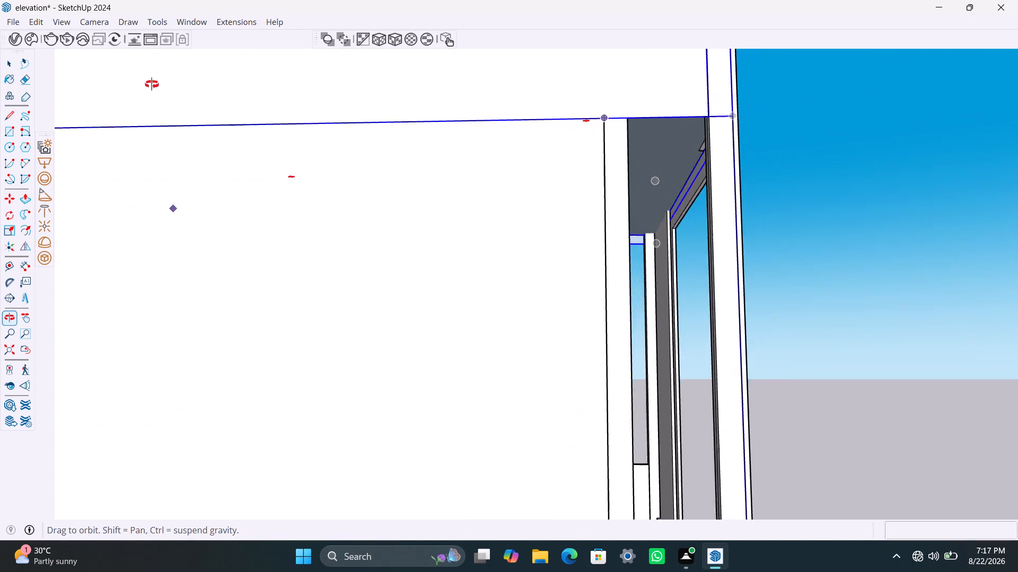
{"action": "middle_click_drag", "start_coordinate": [152, 84], "coordinate": [0, 91]}
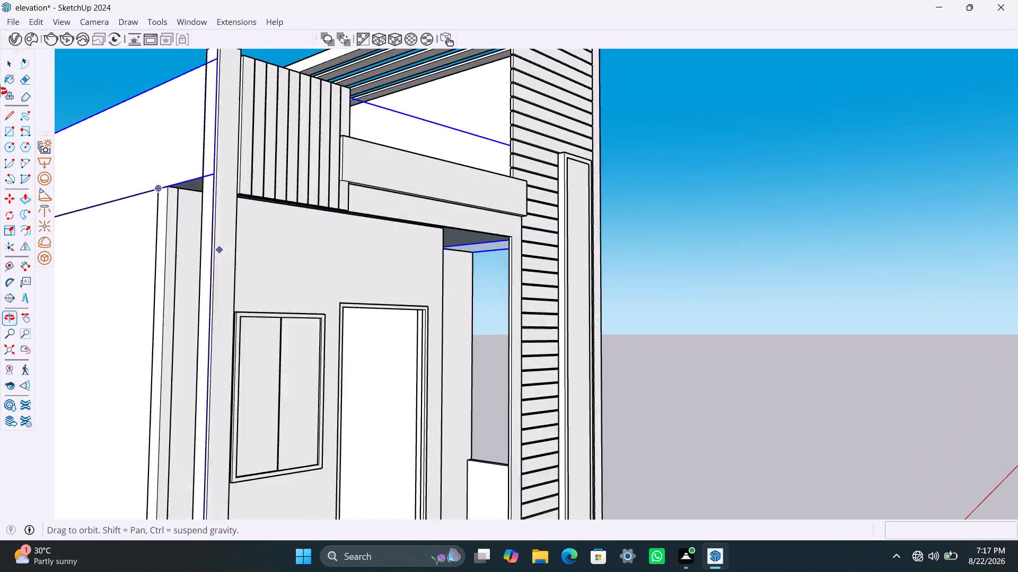
{"action": "middle_click_drag", "start_coordinate": [0, 91], "coordinate": [0, 172]}
{"action": "key", "text": "space"}
{"action": "left_click", "coordinate": [712, 219]}
{"action": "scroll", "coordinate": [545, 244], "scroll_direction": "down", "scroll_amount": 5}
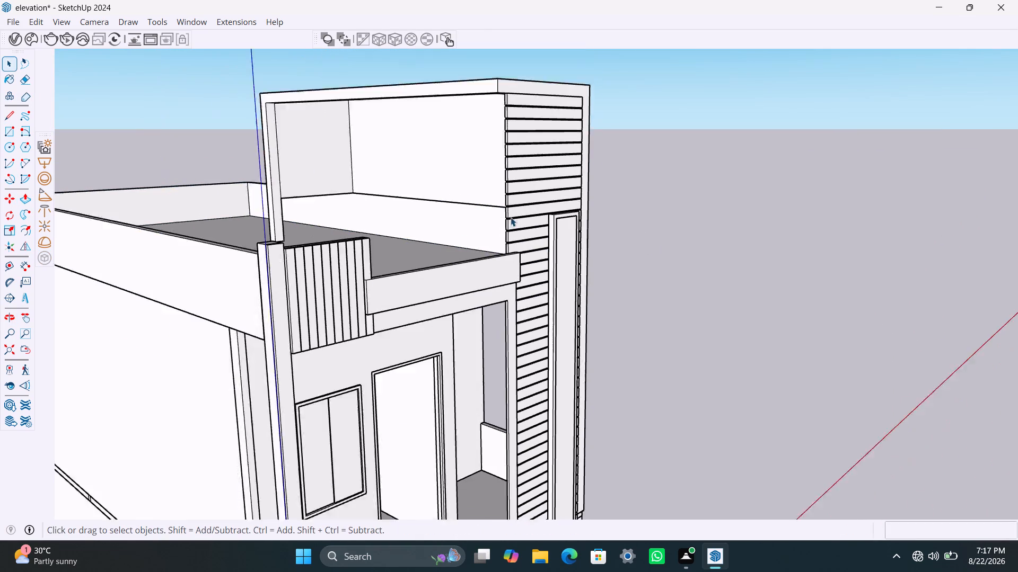
{"action": "middle_click_drag", "start_coordinate": [512, 205], "coordinate": [609, 276]}
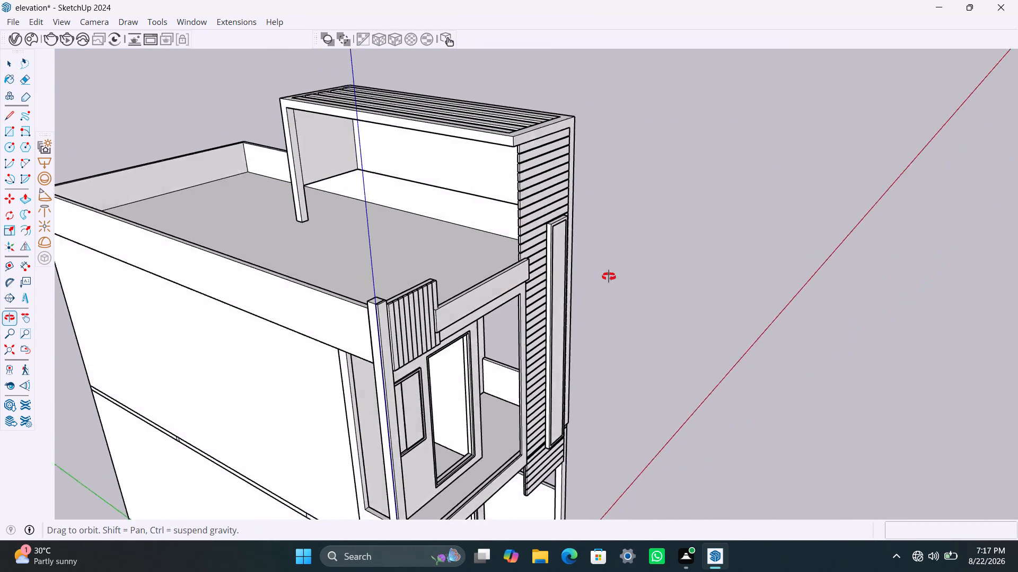
{"action": "middle_click_drag", "start_coordinate": [609, 276], "coordinate": [288, 264]}
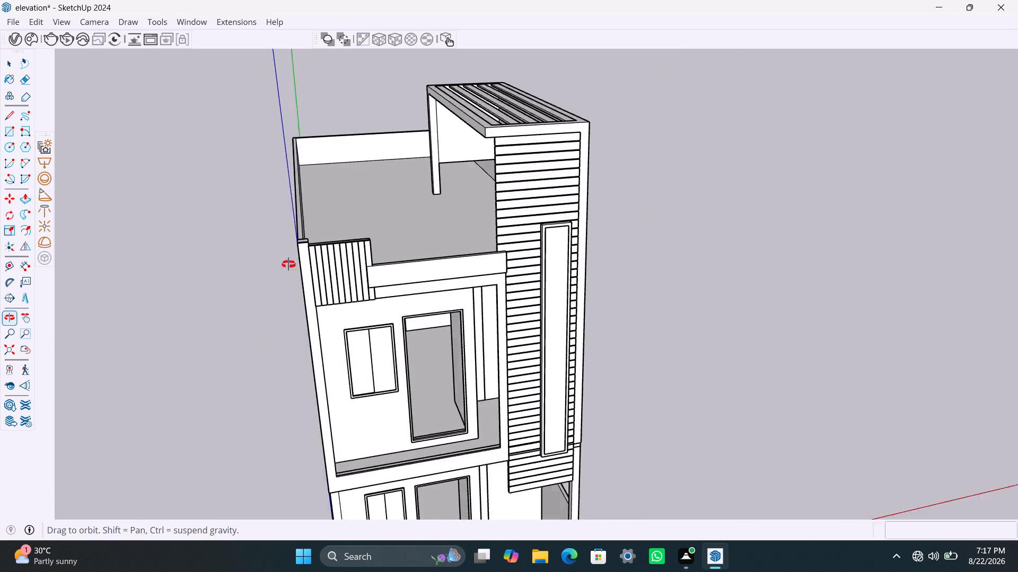
{"action": "middle_click_drag", "start_coordinate": [288, 264], "coordinate": [251, 263]}
{"action": "scroll", "coordinate": [557, 224], "scroll_direction": "down", "scroll_amount": 8}
{"action": "middle_click_drag", "start_coordinate": [492, 201], "coordinate": [646, 235]}
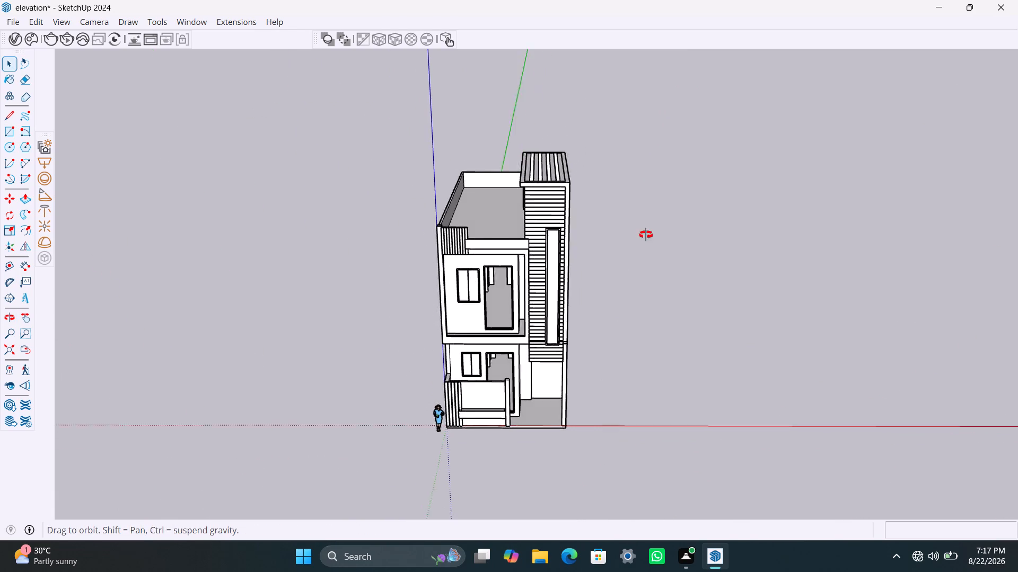
{"action": "middle_click_drag", "start_coordinate": [646, 235], "coordinate": [925, 241]}
Draw a short vertical edge on the frame's terrace side separating the long beam's face from the rear leg.
{"action": "scroll", "coordinate": [484, 210], "scroll_direction": "up", "scroll_amount": 3}
{"action": "middle_click_drag", "start_coordinate": [459, 213], "coordinate": [565, 246]}
{"action": "scroll", "coordinate": [440, 195], "scroll_direction": "up", "scroll_amount": 3}
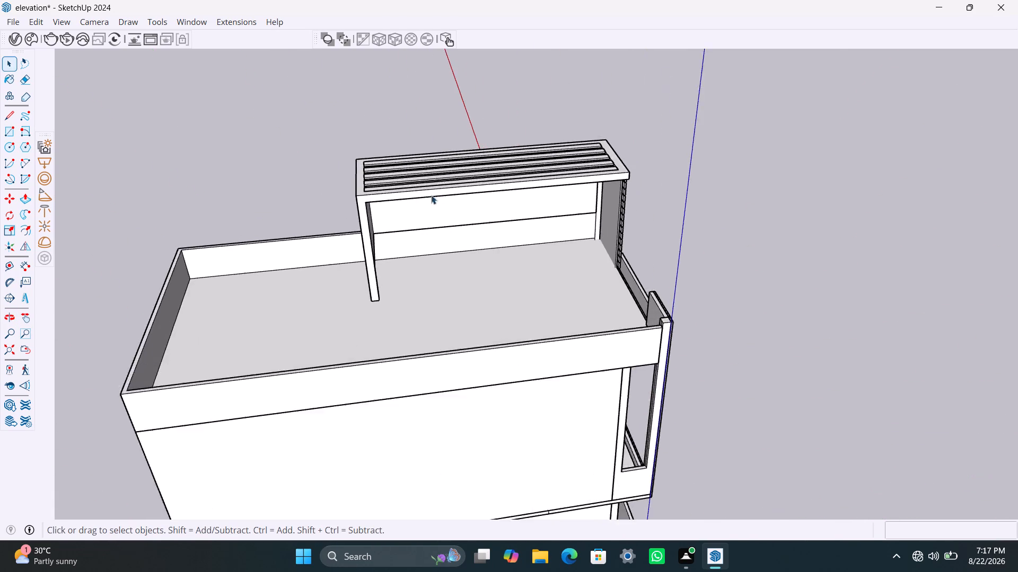
{"action": "scroll", "coordinate": [431, 195], "scroll_direction": "up", "scroll_amount": 3}
{"action": "key", "text": "l"}
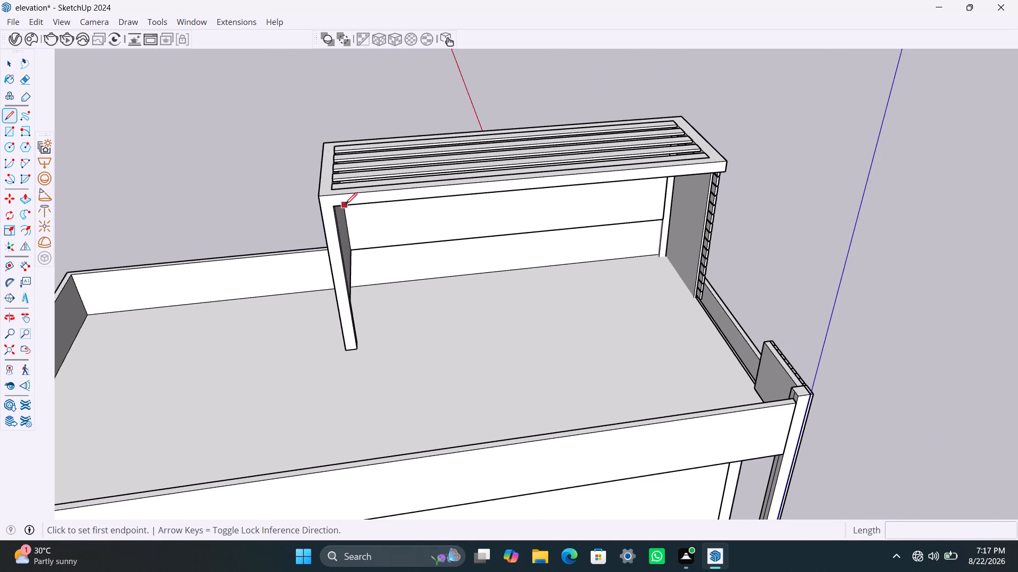
{"action": "left_click", "coordinate": [334, 205]}
{"action": "left_click", "coordinate": [332, 197]}
{"action": "key", "text": "space"}
Push/Pull the long beam's terrace-side face outward 2".
{"action": "left_click", "coordinate": [349, 202]}
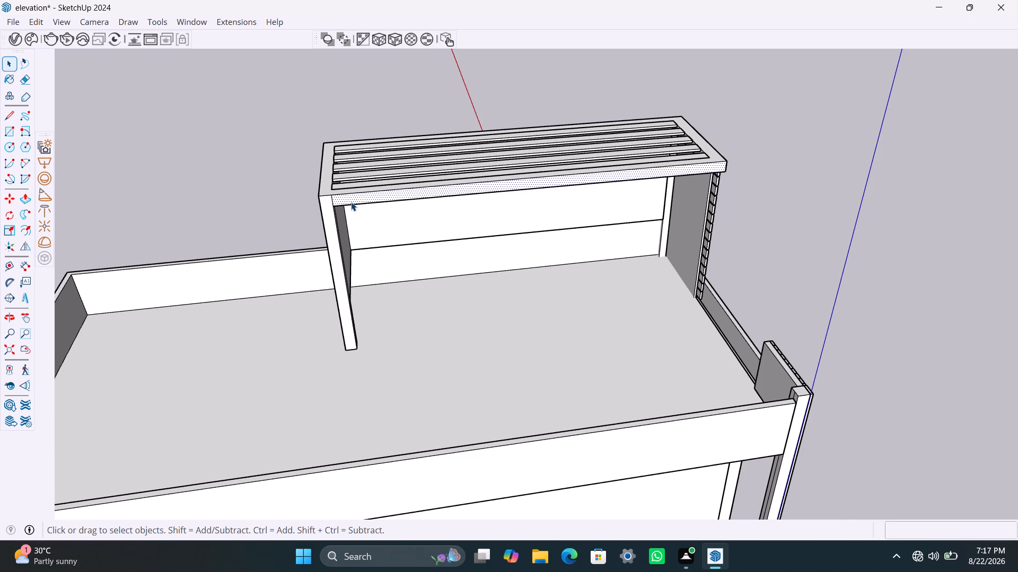
{"action": "key", "text": "p"}
{"action": "left_click", "coordinate": [351, 201]}
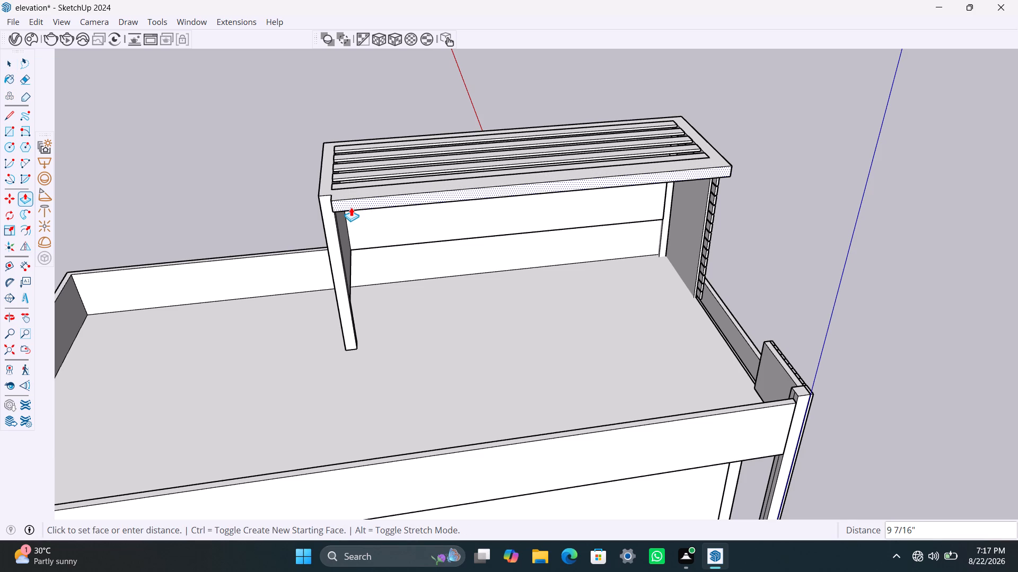
{"action": "type", "text": "2\""}
{"action": "key", "text": "Return"}
{"action": "key", "text": "space"}
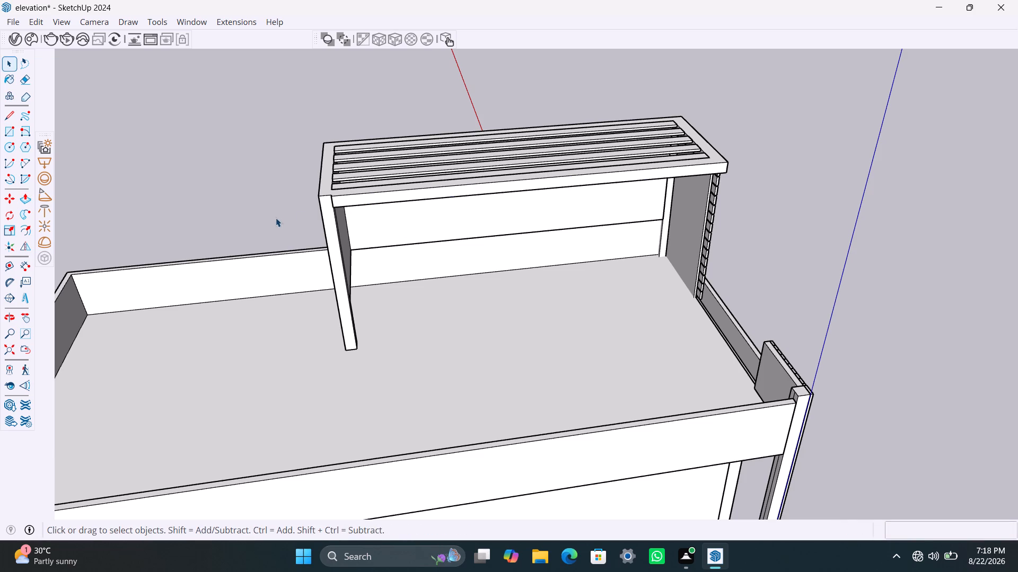
Push/Pull the long beam's terrace-side face outward another 3".
{"action": "scroll", "coordinate": [275, 218], "scroll_direction": "down", "scroll_amount": 3}
{"action": "middle_click_drag", "start_coordinate": [270, 222], "coordinate": [557, 281]}
{"action": "scroll", "coordinate": [507, 334], "scroll_direction": "up", "scroll_amount": 3}
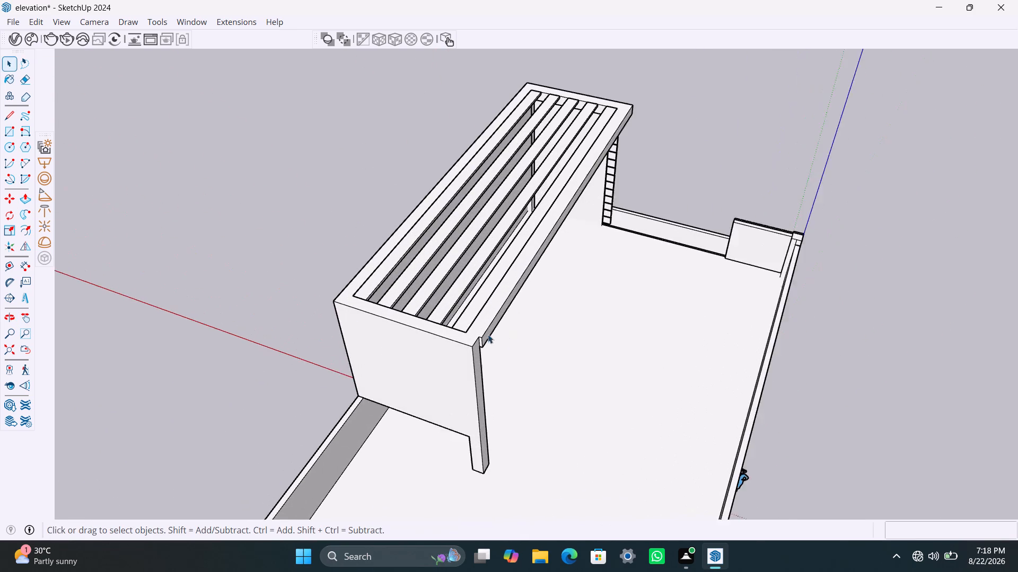
{"action": "left_click", "coordinate": [487, 335]}
{"action": "left_click", "coordinate": [487, 335]}
{"action": "scroll", "coordinate": [487, 334], "scroll_direction": "up", "scroll_amount": 4}
{"action": "left_click", "coordinate": [487, 332]}
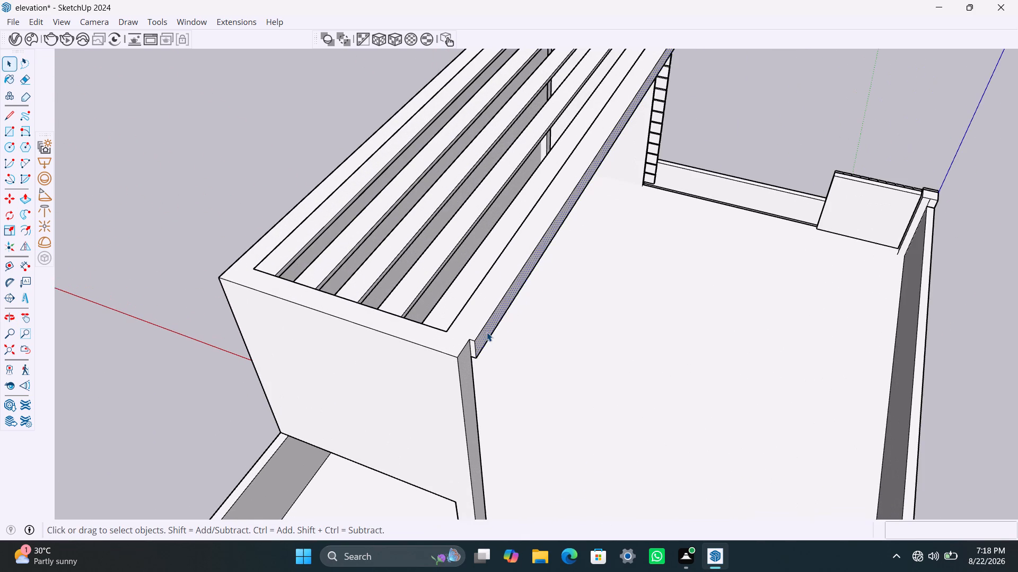
{"action": "key", "text": "p"}
{"action": "left_click", "coordinate": [487, 332]}
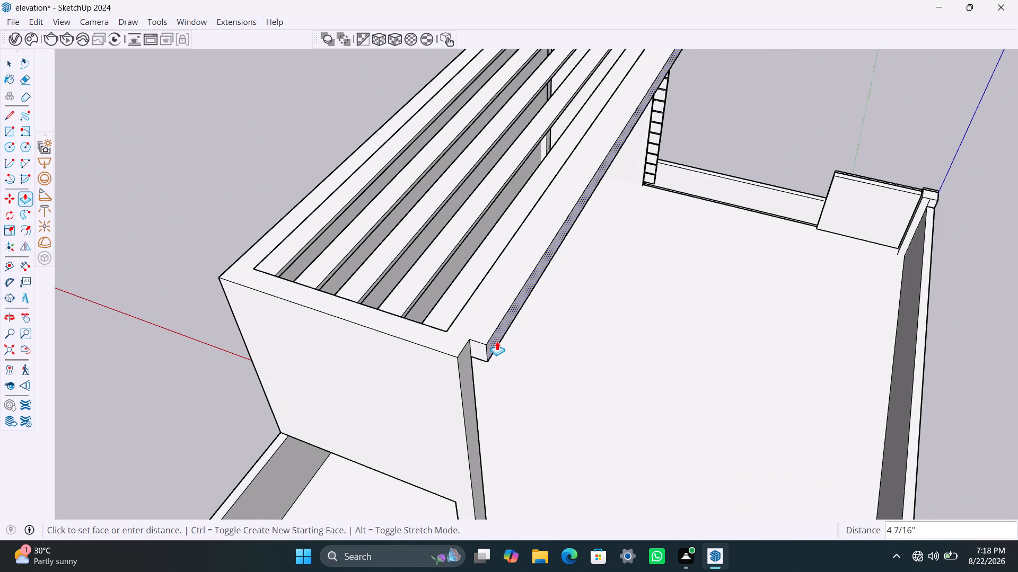
{"action": "type", "text": "3\""}
{"action": "key", "text": "Return"}
{"action": "key", "text": "space"}
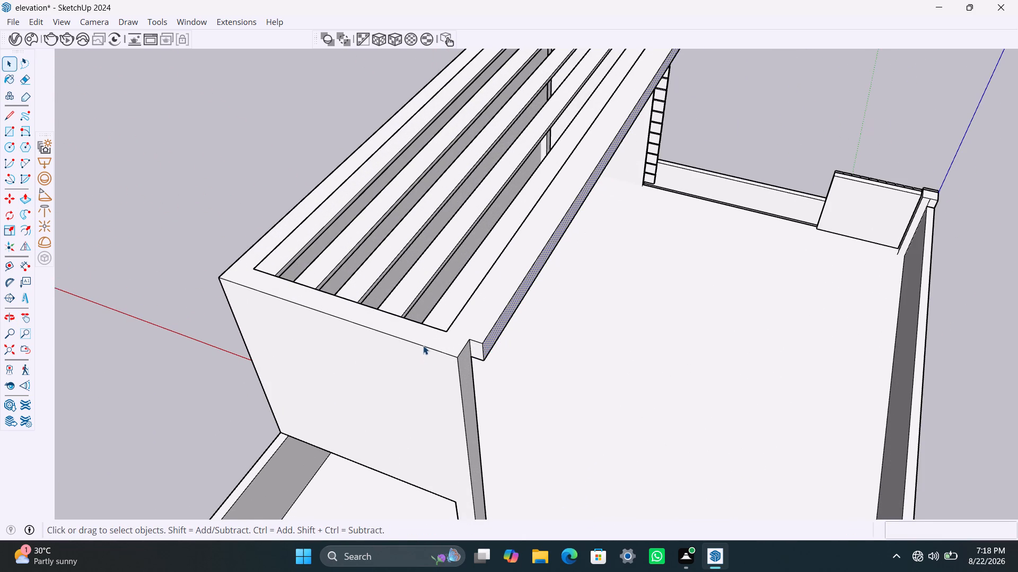
{"action": "scroll", "coordinate": [417, 341], "scroll_direction": "down", "scroll_amount": 3}
{"action": "middle_click_drag", "start_coordinate": [406, 380], "coordinate": [435, 385]}
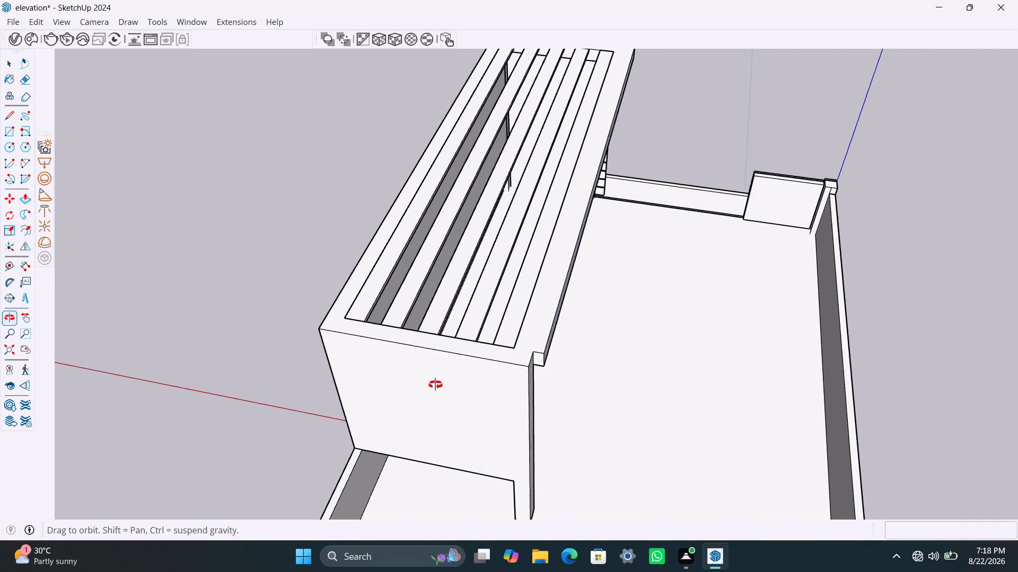
Examine the rooftop cover with its thickened long beam and the whole front elevation from above and street level.
{"action": "middle_click_drag", "start_coordinate": [435, 385], "coordinate": [158, 341]}
{"action": "middle_click_drag", "start_coordinate": [466, 289], "coordinate": [369, 305]}
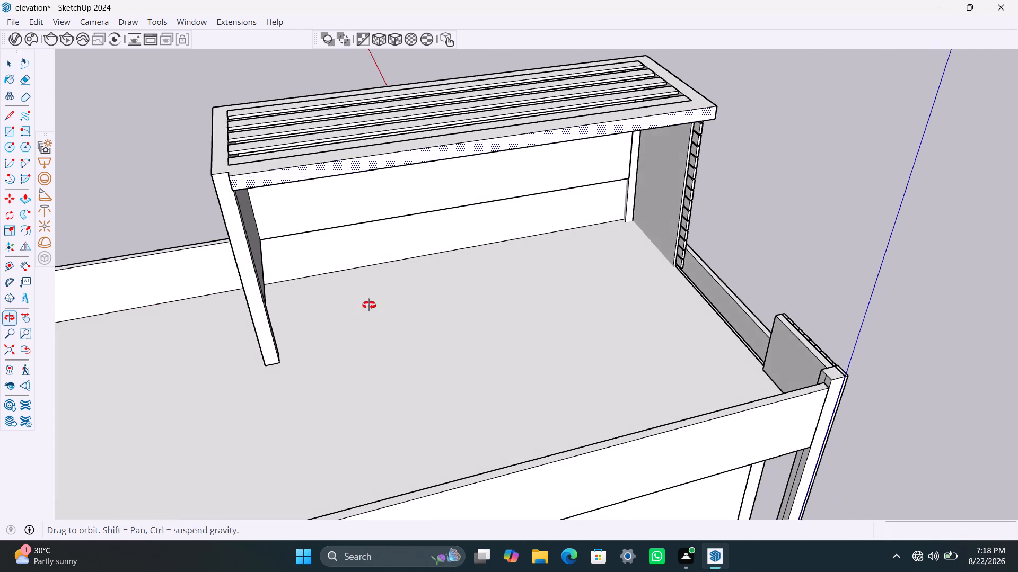
{"action": "middle_click_drag", "start_coordinate": [369, 305], "coordinate": [297, 307]}
{"action": "scroll", "coordinate": [395, 199], "scroll_direction": "down", "scroll_amount": 3}
{"action": "middle_click_drag", "start_coordinate": [415, 214], "coordinate": [368, 231]}
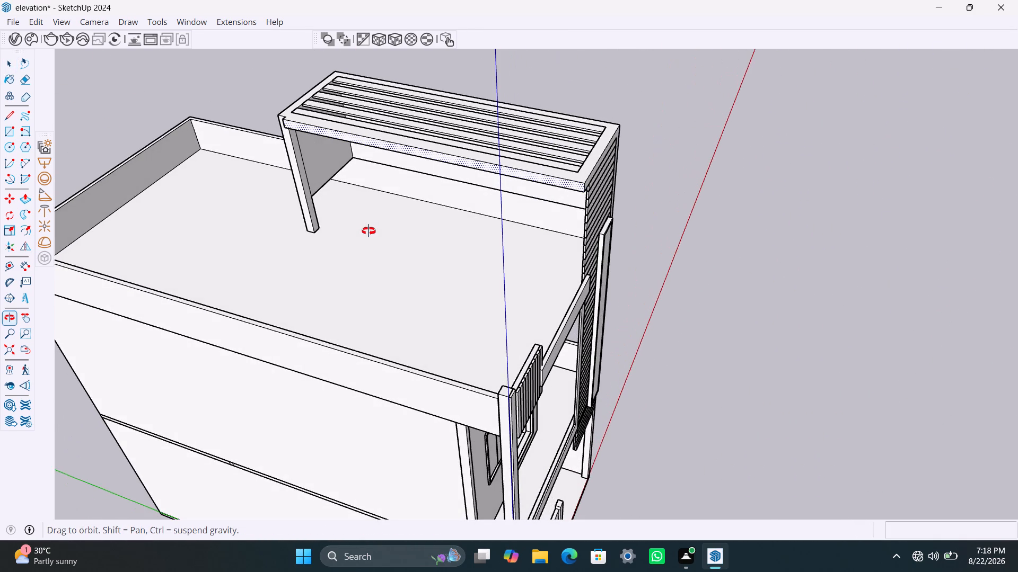
{"action": "middle_click_drag", "start_coordinate": [368, 231], "coordinate": [364, 288]}
{"action": "scroll", "coordinate": [503, 259], "scroll_direction": "up", "scroll_amount": 3}
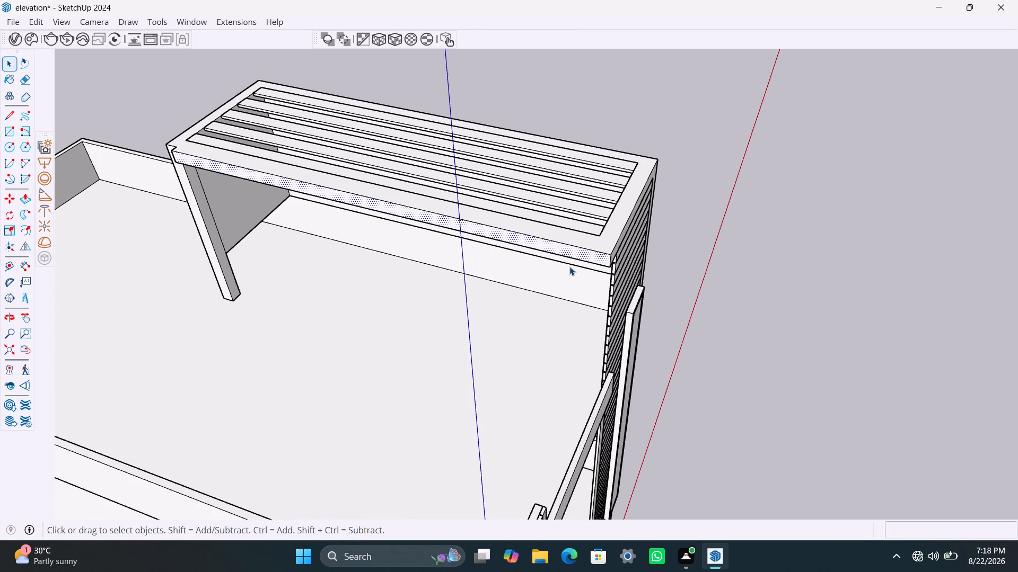
{"action": "scroll", "coordinate": [558, 264], "scroll_direction": "down", "scroll_amount": 4}
{"action": "middle_click_drag", "start_coordinate": [545, 279], "coordinate": [228, 229]}
{"action": "scroll", "coordinate": [488, 290], "scroll_direction": "down", "scroll_amount": 4}
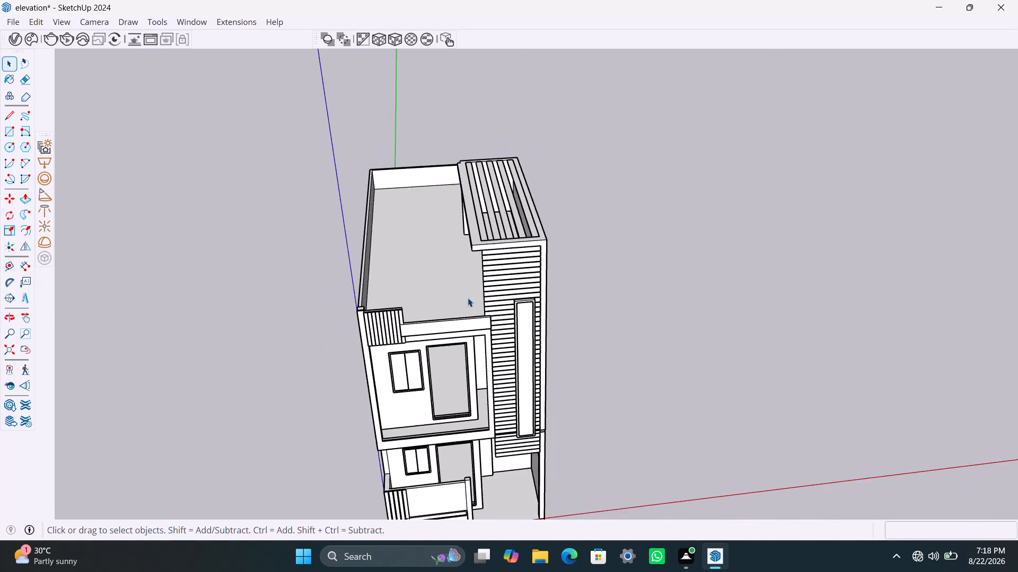
{"action": "middle_click_drag", "start_coordinate": [468, 298], "coordinate": [444, 120]}
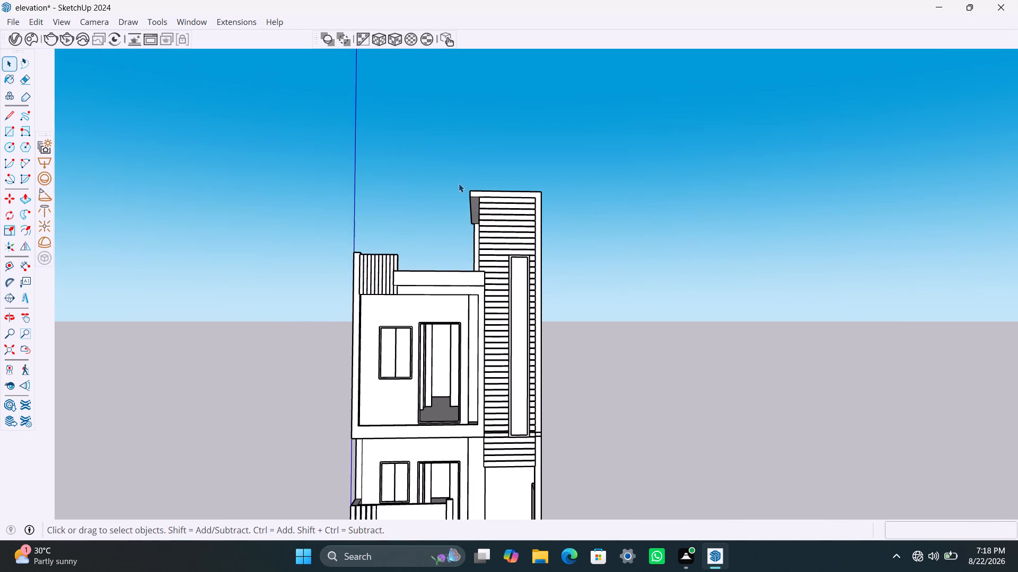
{"action": "scroll", "coordinate": [474, 251], "scroll_direction": "down", "scroll_amount": 1}
{"action": "middle_click_drag", "start_coordinate": [478, 264], "coordinate": [573, 195], "text": "shift"}
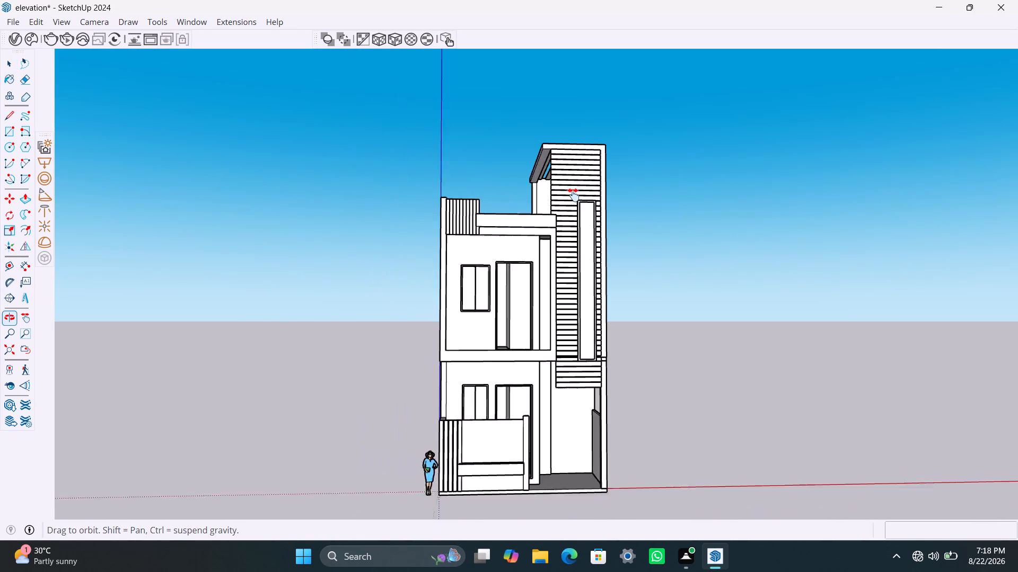
{"action": "middle_click_drag", "start_coordinate": [573, 195], "coordinate": [537, 210], "text": "shift"}
{"action": "key", "text": "space"}
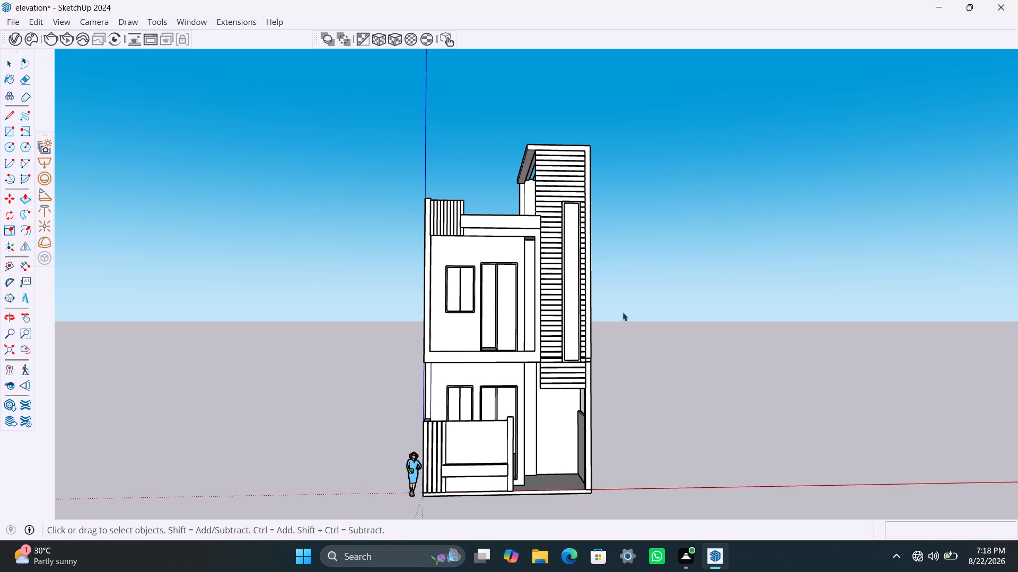
{"action": "left_click", "coordinate": [626, 311]}
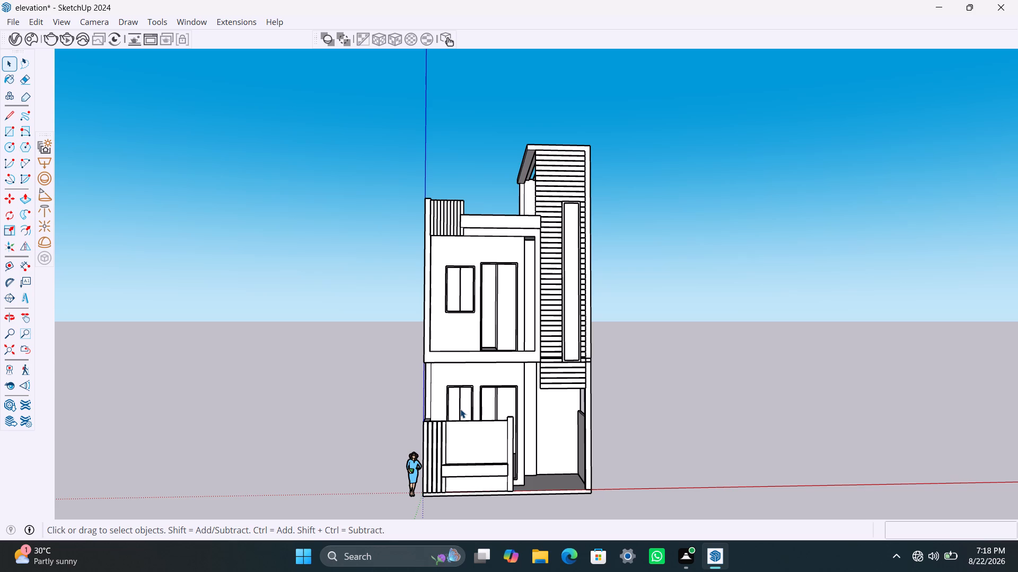
Examine the ground-floor gate opening, corner pillar and low side wall from the front and the side.
{"action": "scroll", "coordinate": [593, 472], "scroll_direction": "up", "scroll_amount": 3}
{"action": "middle_click_drag", "start_coordinate": [592, 460], "coordinate": [662, 463]}
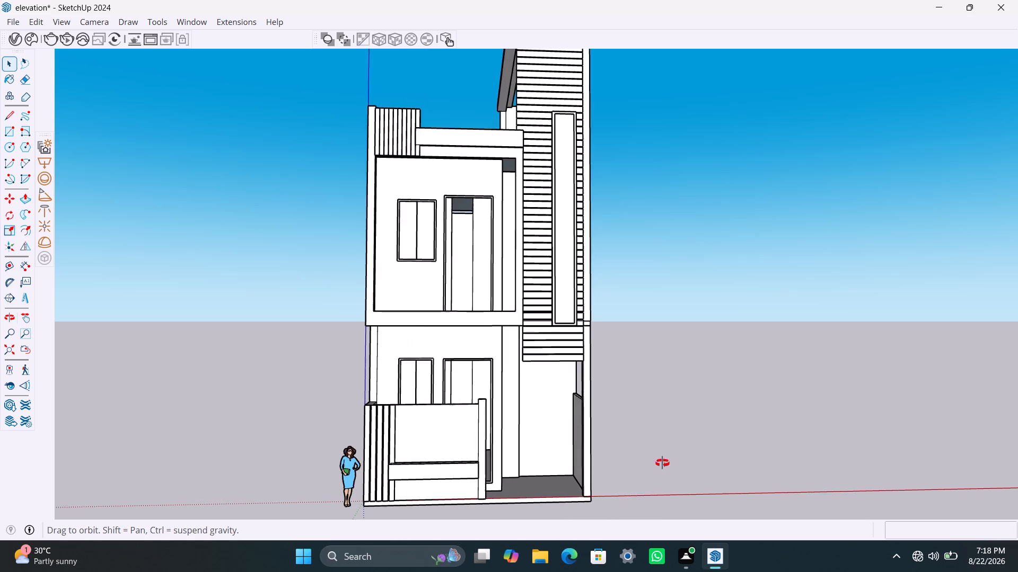
{"action": "middle_click_drag", "start_coordinate": [662, 463], "coordinate": [706, 466]}
{"action": "scroll", "coordinate": [583, 427], "scroll_direction": "up", "scroll_amount": 8}
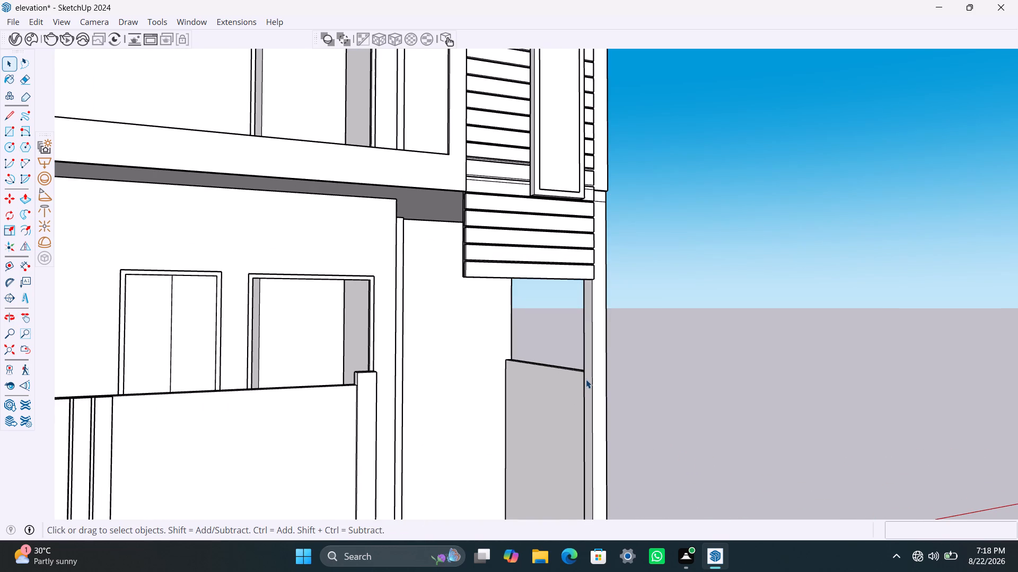
{"action": "scroll", "coordinate": [586, 377], "scroll_direction": "up", "scroll_amount": 1}
{"action": "scroll", "coordinate": [575, 370], "scroll_direction": "down", "scroll_amount": 4}
{"action": "middle_click_drag", "start_coordinate": [566, 417], "coordinate": [516, 418]}
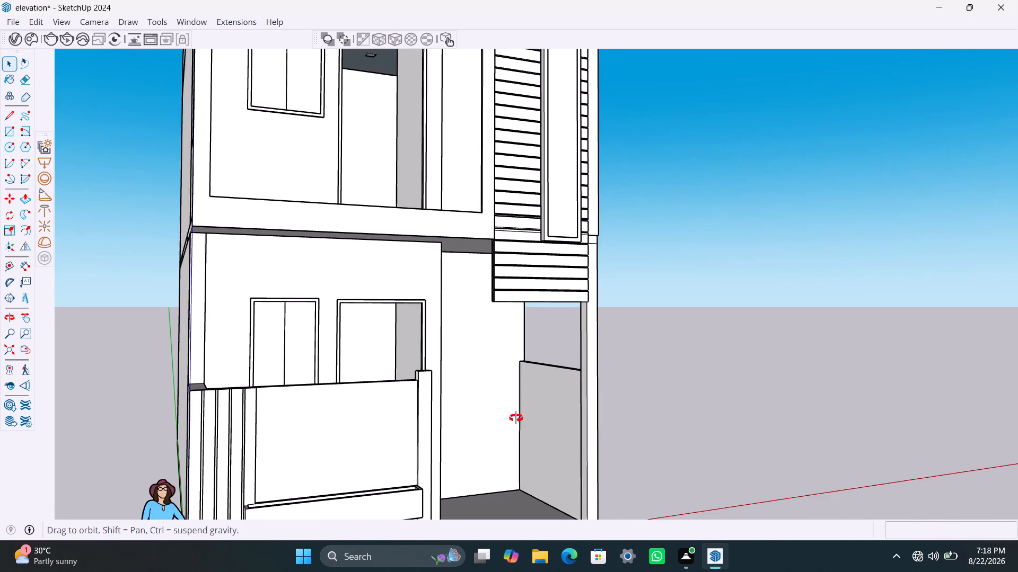
{"action": "middle_click_drag", "start_coordinate": [516, 418], "coordinate": [470, 408]}
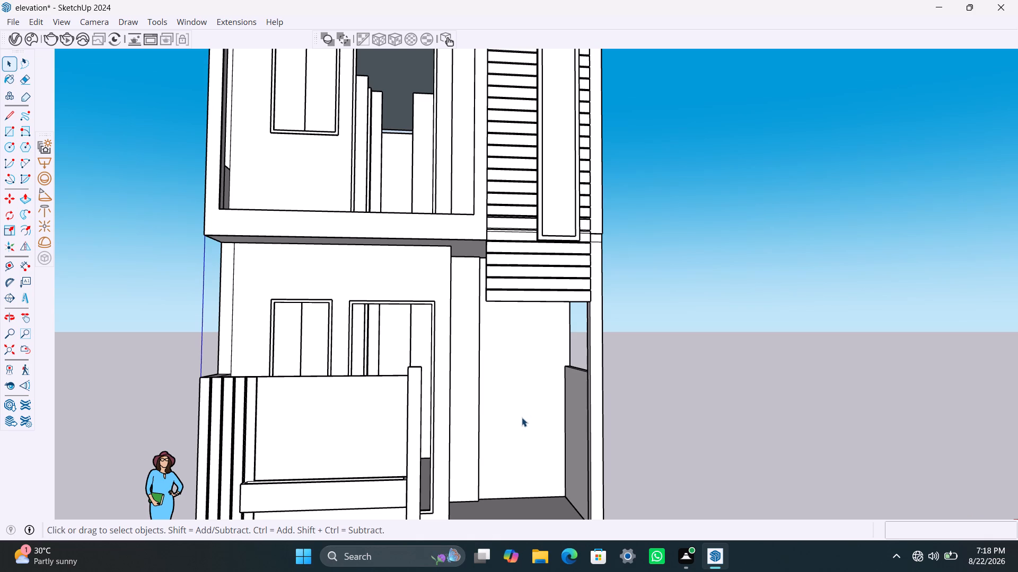
{"action": "scroll", "coordinate": [590, 416], "scroll_direction": "up", "scroll_amount": 2}
{"action": "middle_click_drag", "start_coordinate": [561, 435], "coordinate": [592, 436]}
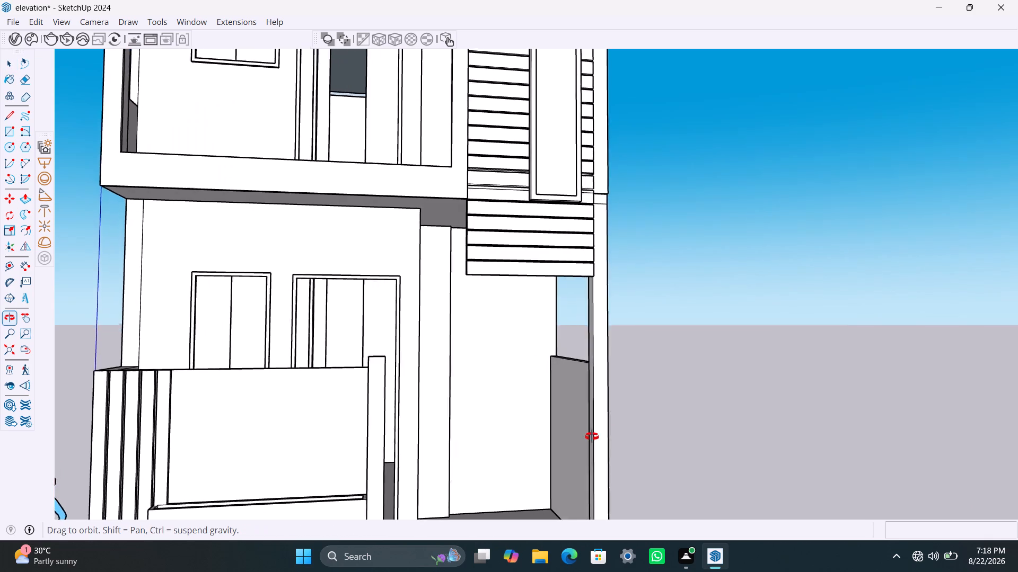
{"action": "middle_click_drag", "start_coordinate": [592, 436], "coordinate": [368, 441]}
{"action": "scroll", "coordinate": [528, 410], "scroll_direction": "up", "scroll_amount": 3}
{"action": "middle_click_drag", "start_coordinate": [584, 394], "coordinate": [482, 401]}
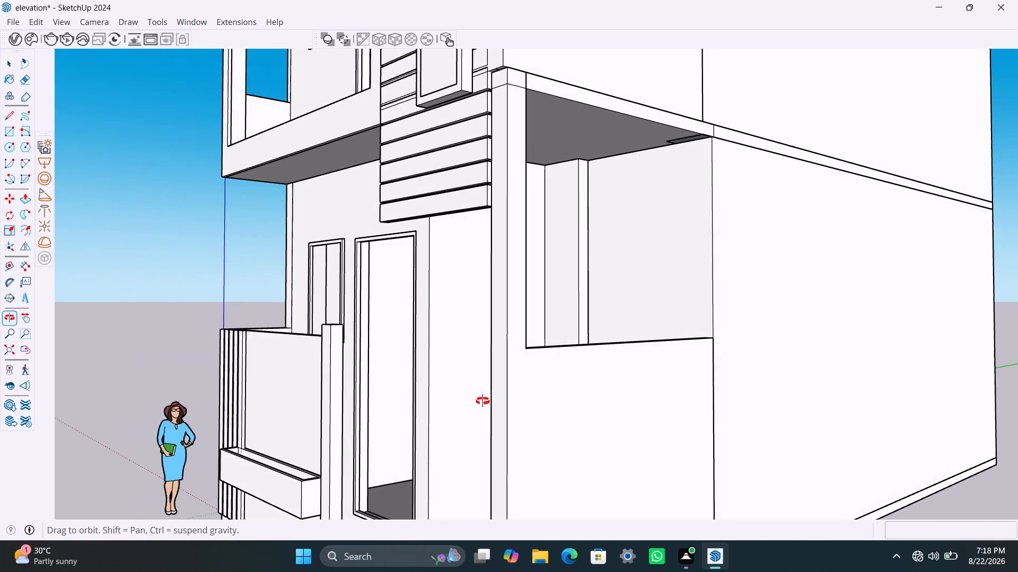
{"action": "middle_click_drag", "start_coordinate": [482, 401], "coordinate": [482, 401]}
Draw a 9" horizontal edge across the corner pillar's inner face, starting at the low side wall's top corner.
{"action": "key", "text": "l"}
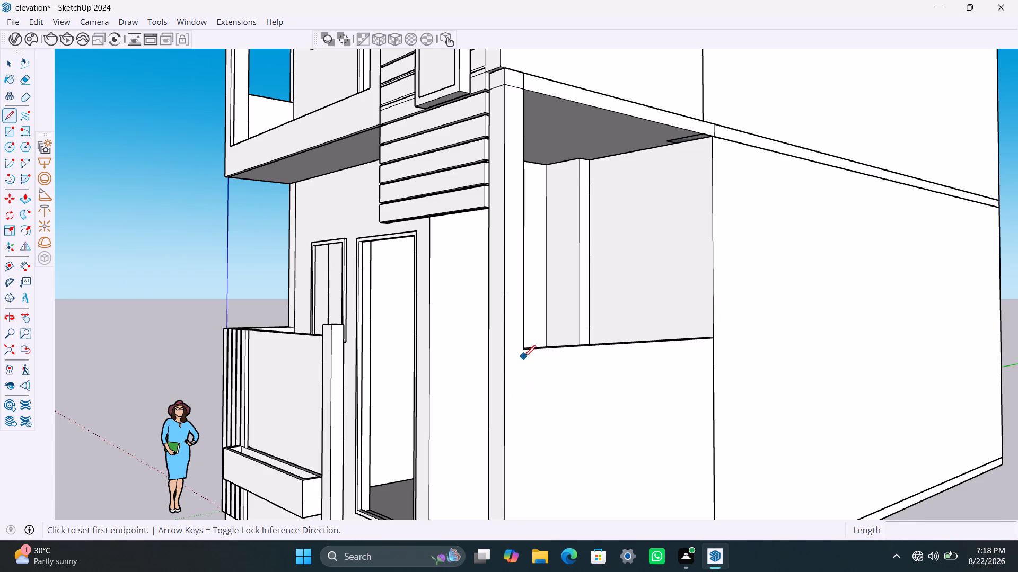
{"action": "scroll", "coordinate": [444, 399], "scroll_direction": "down", "scroll_amount": 2}
{"action": "middle_click_drag", "start_coordinate": [446, 403], "coordinate": [831, 451]}
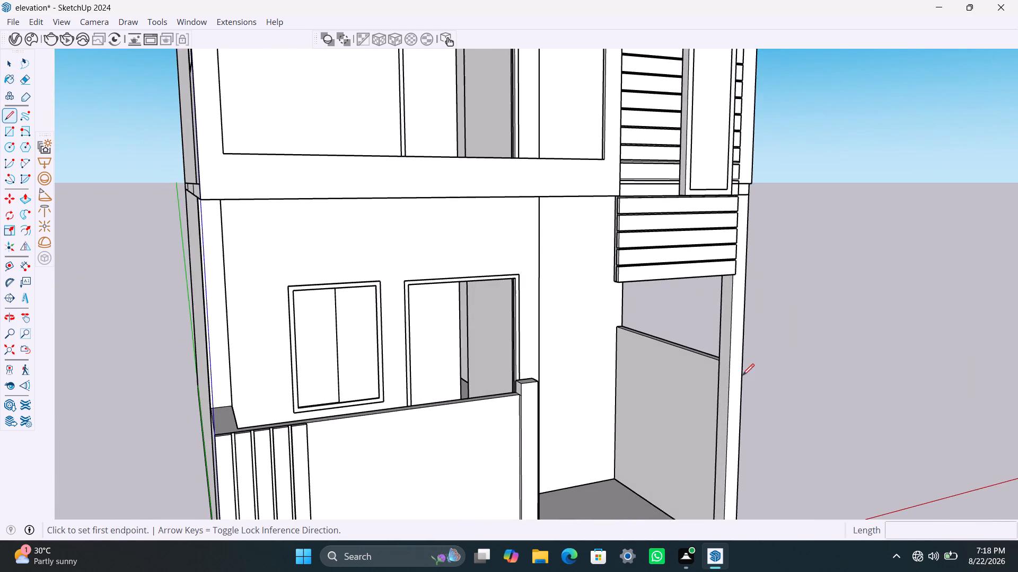
{"action": "scroll", "coordinate": [741, 374], "scroll_direction": "up", "scroll_amount": 3}
{"action": "middle_click_drag", "start_coordinate": [704, 364], "coordinate": [786, 375]}
{"action": "scroll", "coordinate": [684, 350], "scroll_direction": "up", "scroll_amount": 13}
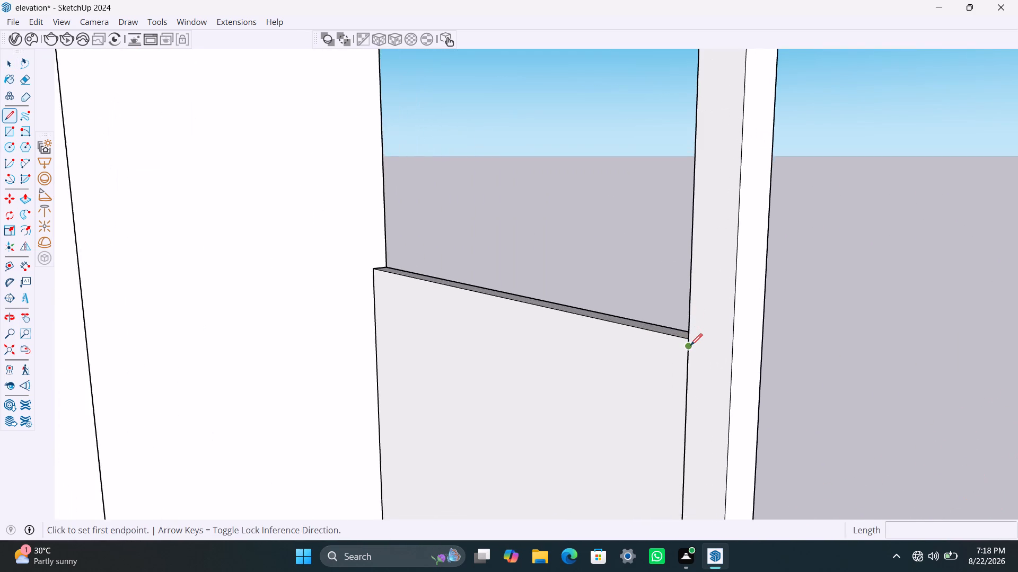
{"action": "scroll", "coordinate": [690, 345], "scroll_direction": "up", "scroll_amount": 2}
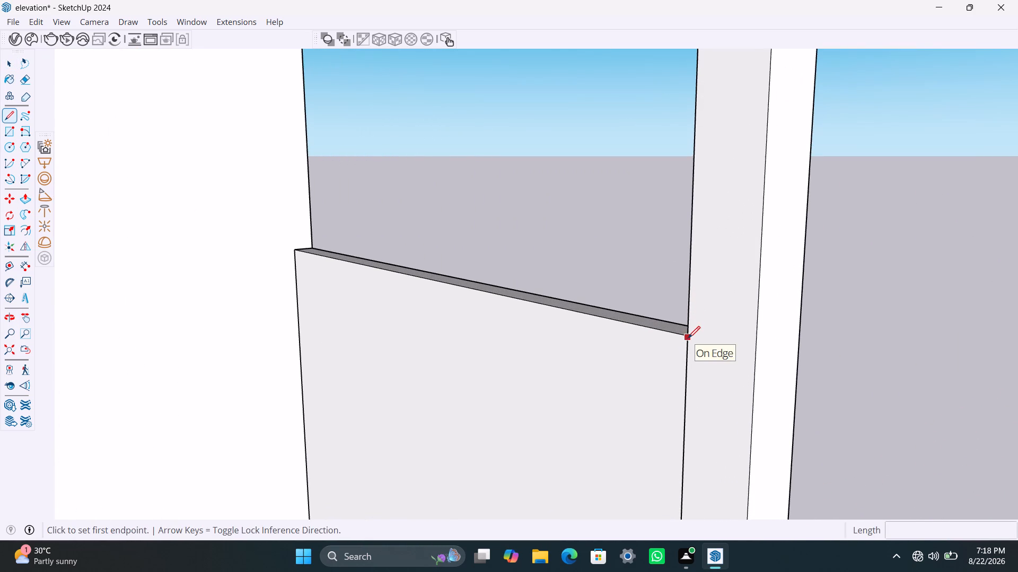
{"action": "middle_click_drag", "start_coordinate": [683, 348], "coordinate": [763, 387]}
{"action": "scroll", "coordinate": [762, 389], "scroll_direction": "up", "scroll_amount": 1}
{"action": "scroll", "coordinate": [742, 348], "scroll_direction": "up", "scroll_amount": 5}
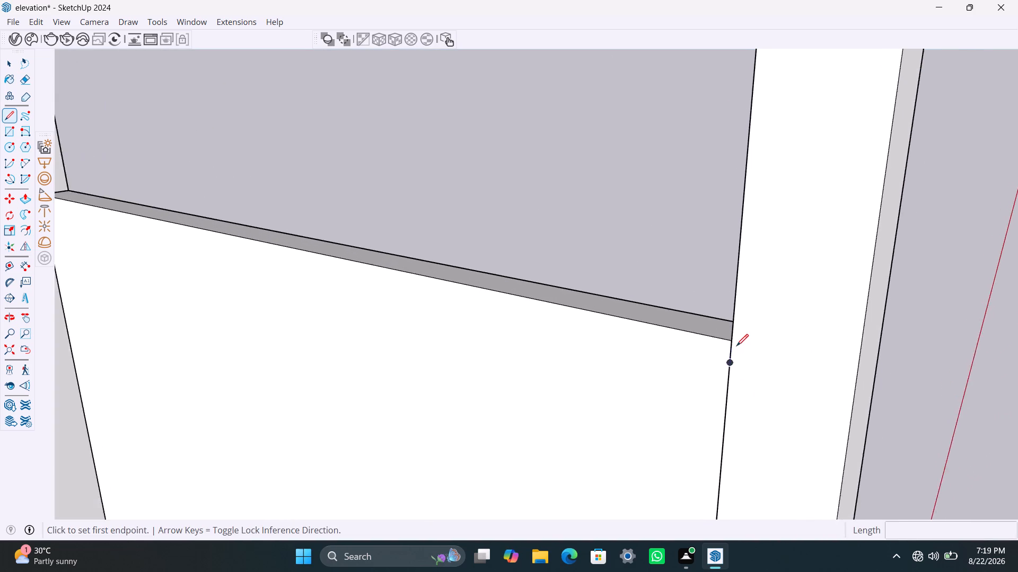
{"action": "scroll", "coordinate": [736, 346], "scroll_direction": "up", "scroll_amount": 5}
{"action": "left_click", "coordinate": [730, 339]}
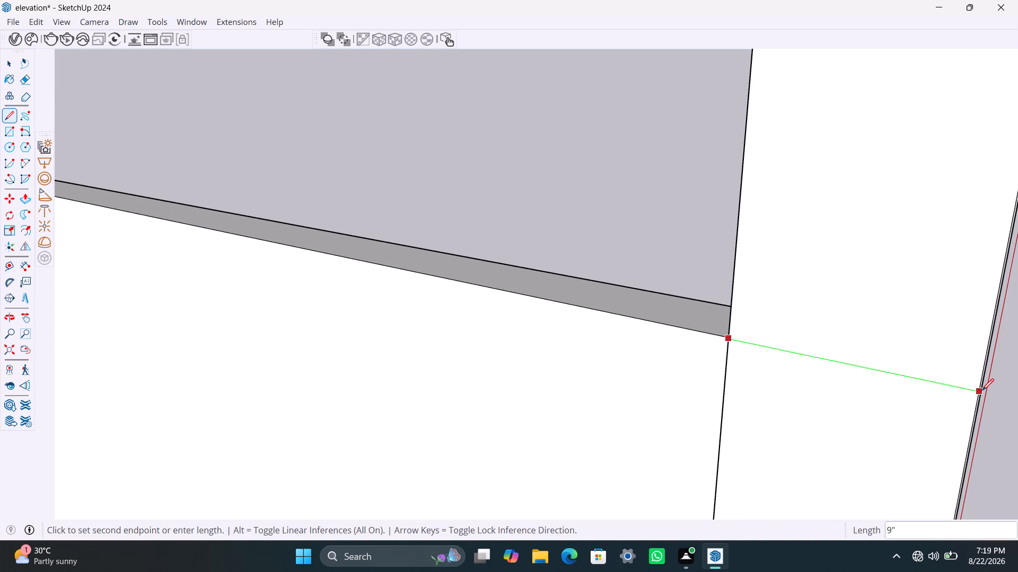
{"action": "left_click", "coordinate": [982, 390]}
{"action": "scroll", "coordinate": [989, 403], "scroll_direction": "down", "scroll_amount": 4}
{"action": "middle_click_drag", "start_coordinate": [989, 404], "coordinate": [754, 374]}
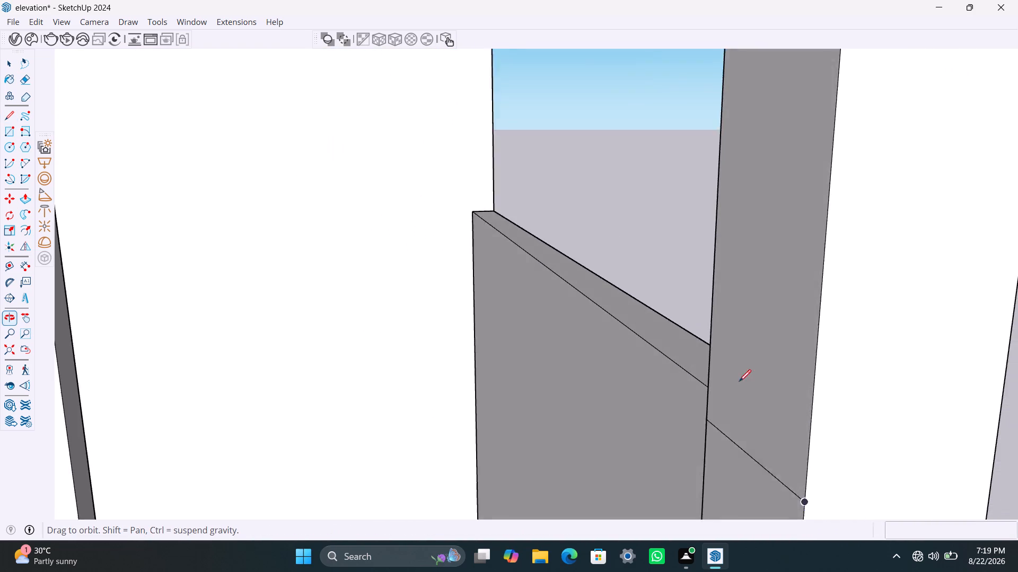
{"action": "scroll", "coordinate": [737, 405], "scroll_direction": "down", "scroll_amount": 12}
{"action": "key", "text": "space"}
Push/Pull the lower part of the corner pillar's inner face 3" into the gate opening.
{"action": "scroll", "coordinate": [730, 454], "scroll_direction": "down", "scroll_amount": 14}
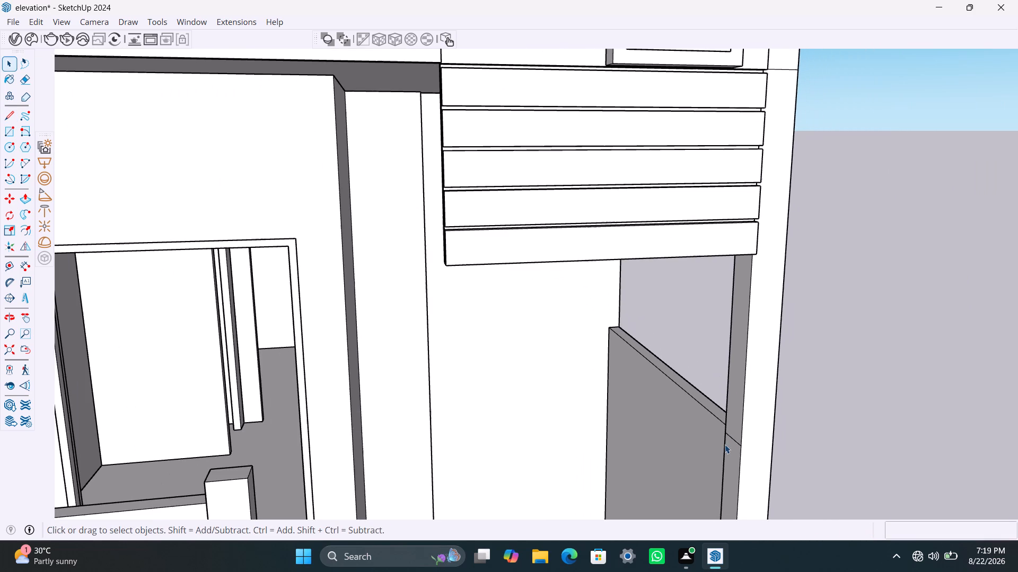
{"action": "middle_click_drag", "start_coordinate": [725, 444], "coordinate": [743, 248]}
{"action": "left_click", "coordinate": [753, 289]}
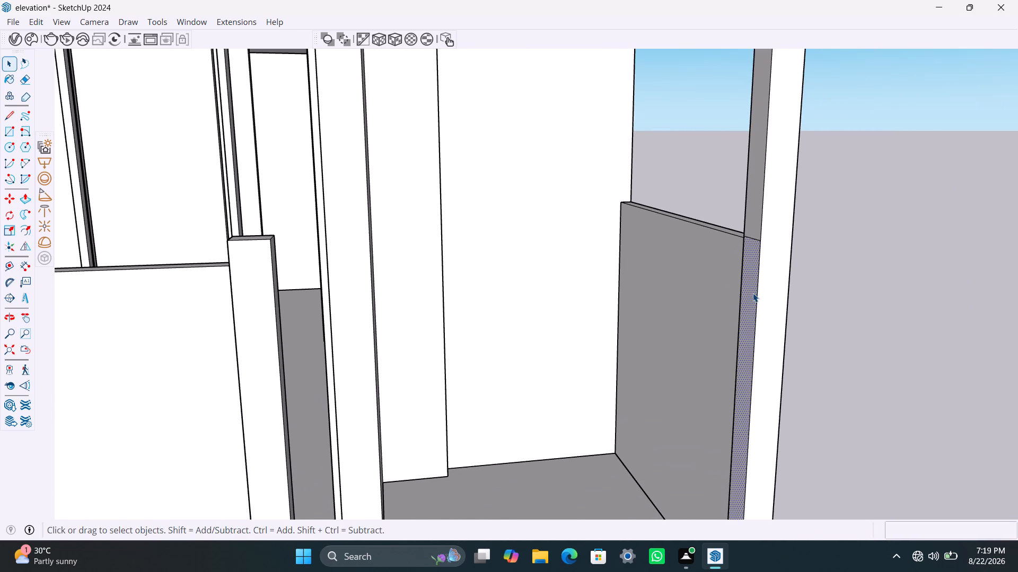
{"action": "key", "text": "p"}
{"action": "left_click", "coordinate": [753, 293]}
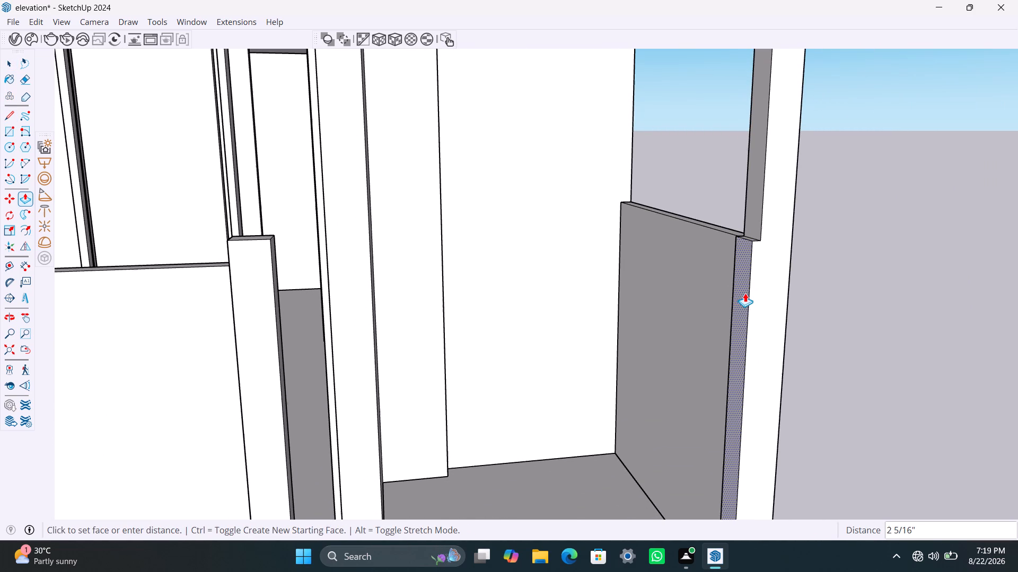
{"action": "scroll", "coordinate": [736, 294], "scroll_direction": "down", "scroll_amount": 2}
{"action": "middle_click_drag", "start_coordinate": [736, 294], "coordinate": [677, 288]}
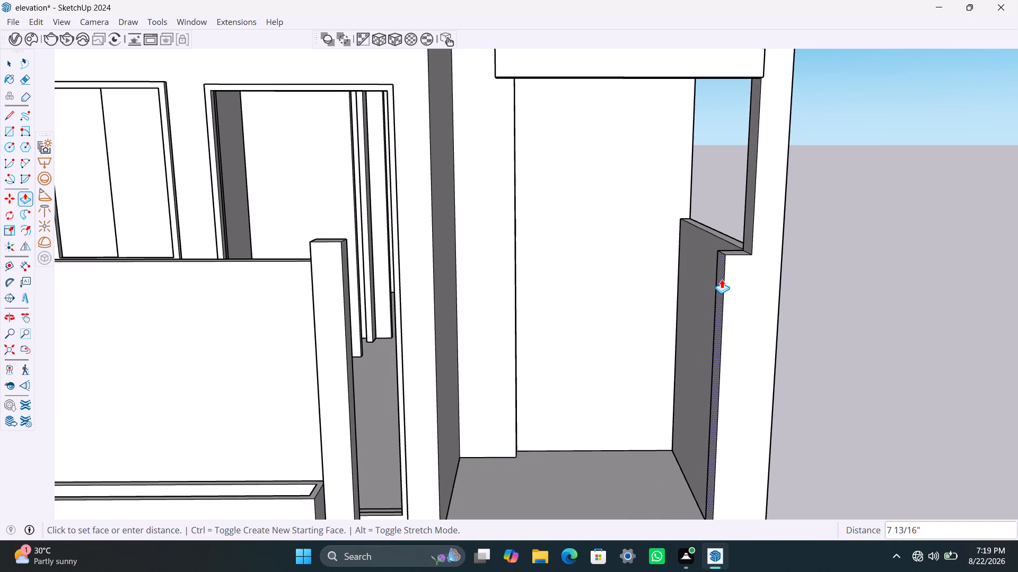
{"action": "type", "text": "3\""}
{"action": "key", "text": "Return"}
{"action": "key", "text": "space"}
{"action": "left_click_drag", "start_coordinate": [863, 240], "coordinate": [863, 235]}
Push/Pull the opening-side face of the front boundary wall's end post outward 3".
{"action": "scroll", "coordinate": [585, 368], "scroll_direction": "down", "scroll_amount": 4}
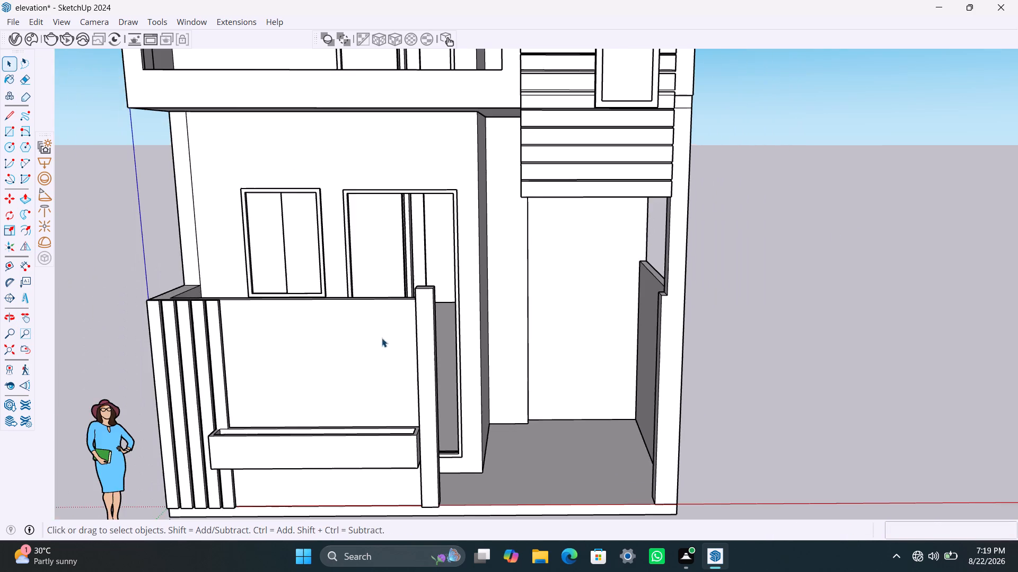
{"action": "middle_click_drag", "start_coordinate": [428, 357], "coordinate": [323, 387]}
{"action": "scroll", "coordinate": [434, 351], "scroll_direction": "up", "scroll_amount": 4}
{"action": "middle_click_drag", "start_coordinate": [450, 352], "coordinate": [387, 369]}
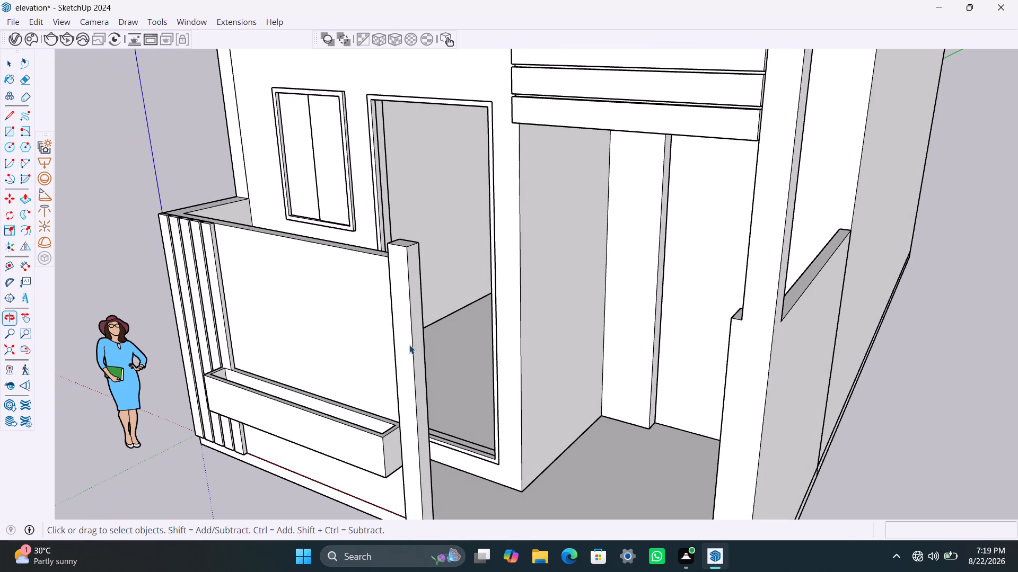
{"action": "left_click", "coordinate": [420, 330]}
{"action": "key", "text": "p"}
{"action": "left_click", "coordinate": [416, 326]}
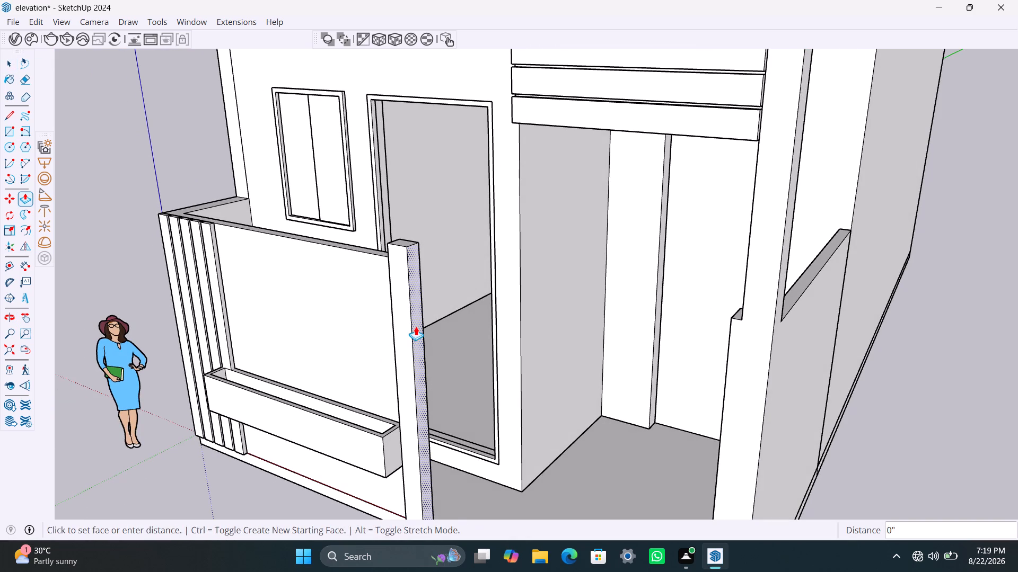
{"action": "type", "text": "3\""}
{"action": "key", "text": "Return"}
{"action": "key", "text": "space"}
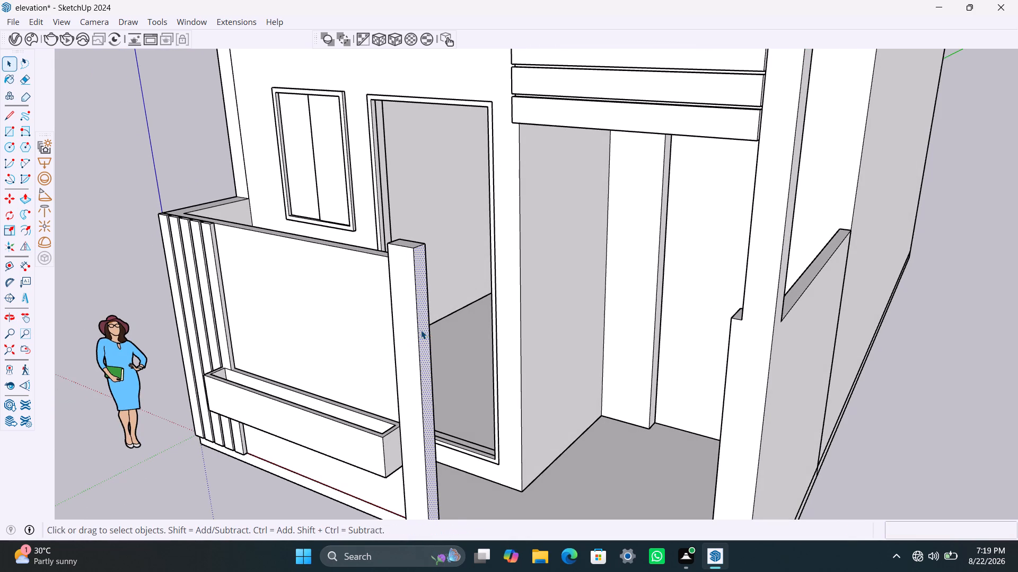
{"action": "left_click", "coordinate": [918, 358]}
Save the elevation model.
{"action": "scroll", "coordinate": [661, 348], "scroll_direction": "down", "scroll_amount": 6}
{"action": "middle_click_drag", "start_coordinate": [629, 370], "coordinate": [745, 380]}
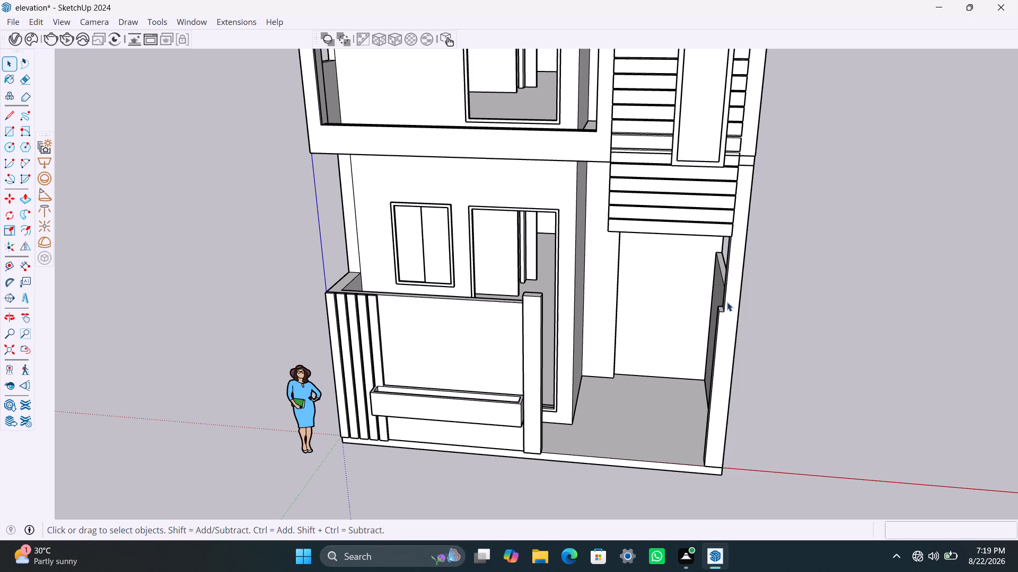
{"action": "scroll", "coordinate": [569, 334], "scroll_direction": "down", "scroll_amount": 3}
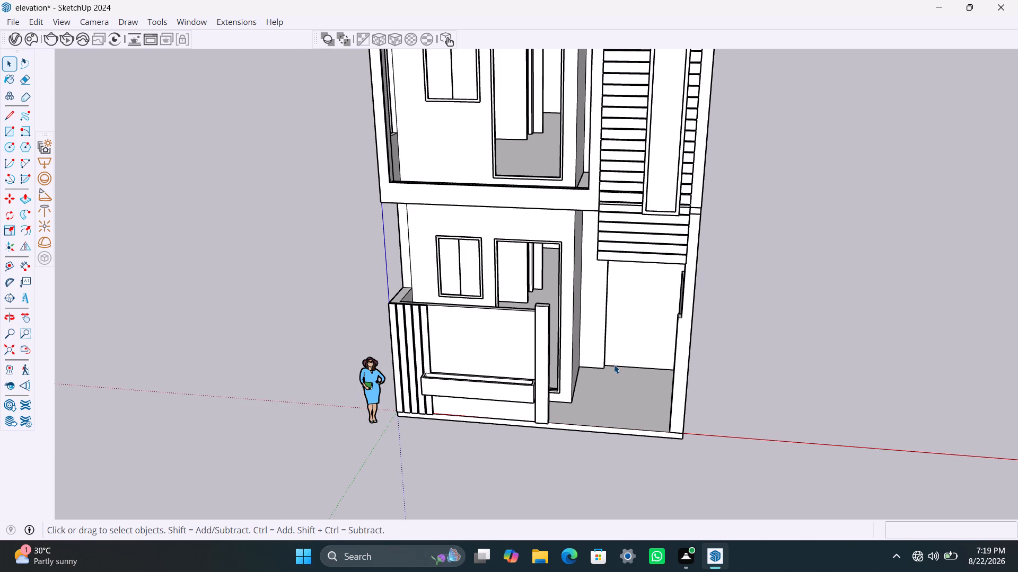
{"action": "key", "text": "ctrl+s"}
{"action": "left_click_drag", "start_coordinate": [614, 364], "coordinate": [666, 392]}
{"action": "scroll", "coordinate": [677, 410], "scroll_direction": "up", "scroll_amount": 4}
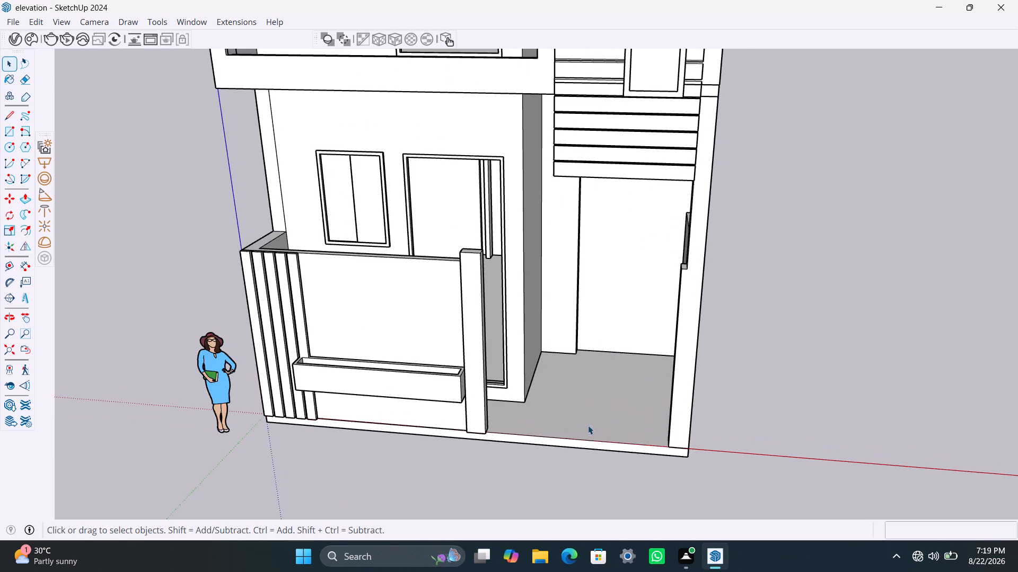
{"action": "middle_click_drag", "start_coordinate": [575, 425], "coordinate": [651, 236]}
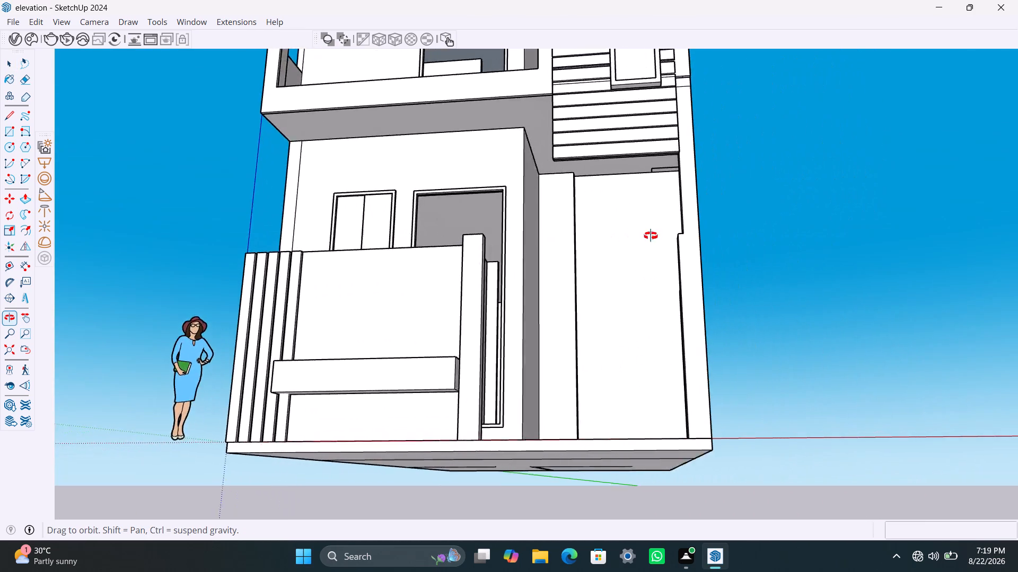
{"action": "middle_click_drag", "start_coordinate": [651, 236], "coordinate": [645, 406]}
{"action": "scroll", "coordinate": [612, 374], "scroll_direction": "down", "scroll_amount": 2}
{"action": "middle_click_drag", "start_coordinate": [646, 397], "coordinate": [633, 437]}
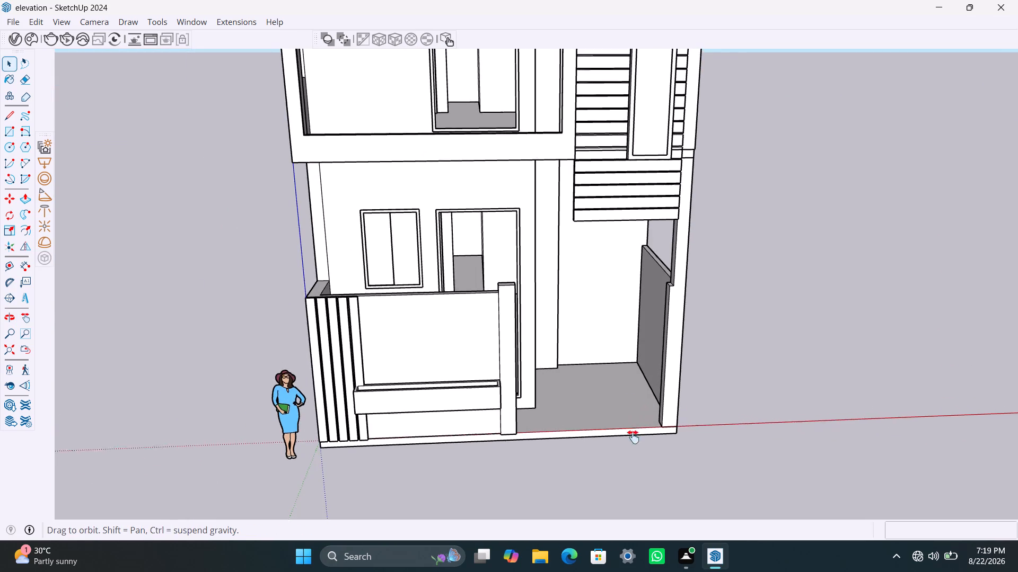
Examine the front elevation from several angles, ending at the lower front edge of the first-floor balcony frame.
{"action": "middle_click_drag", "start_coordinate": [633, 437], "coordinate": [622, 462]}
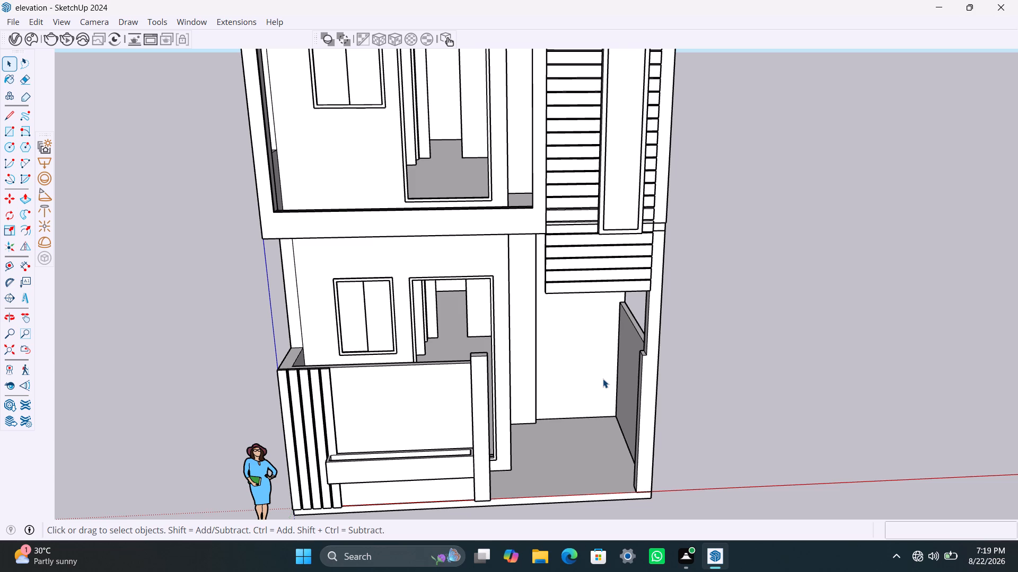
{"action": "scroll", "coordinate": [523, 242], "scroll_direction": "down", "scroll_amount": 3}
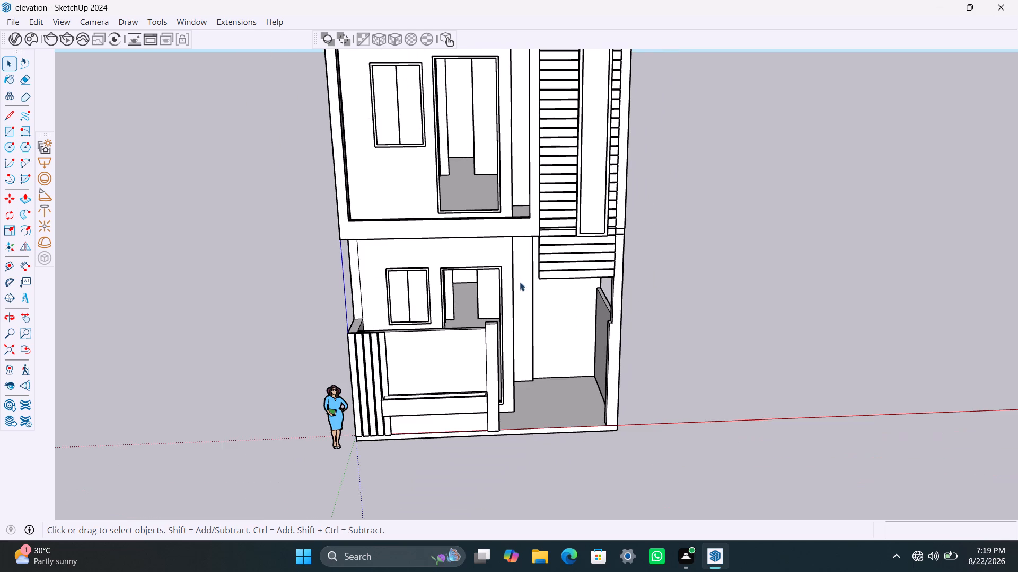
{"action": "middle_click_drag", "start_coordinate": [521, 288], "coordinate": [551, 385], "text": "shift"}
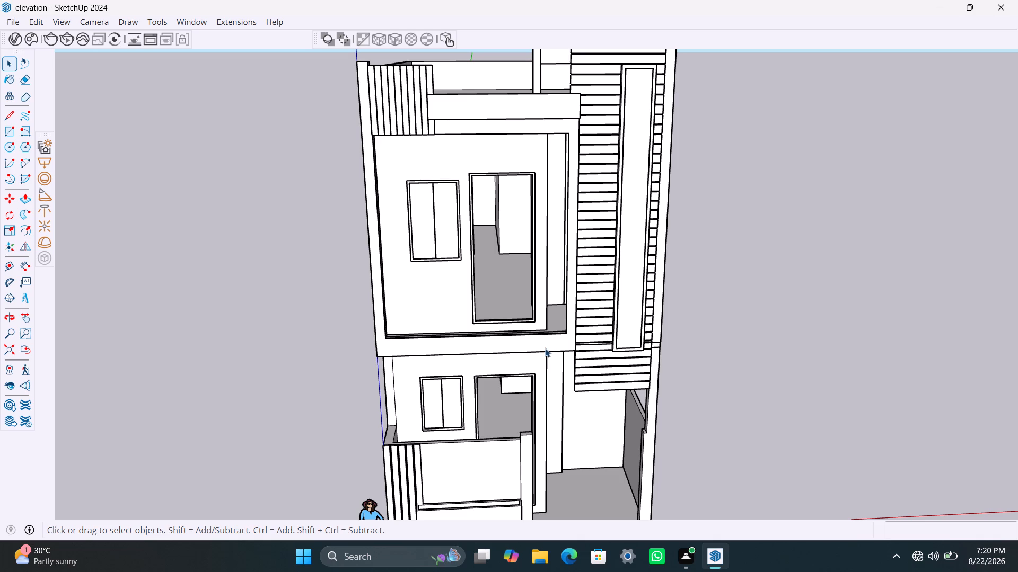
{"action": "scroll", "coordinate": [490, 305], "scroll_direction": "up", "scroll_amount": 1}
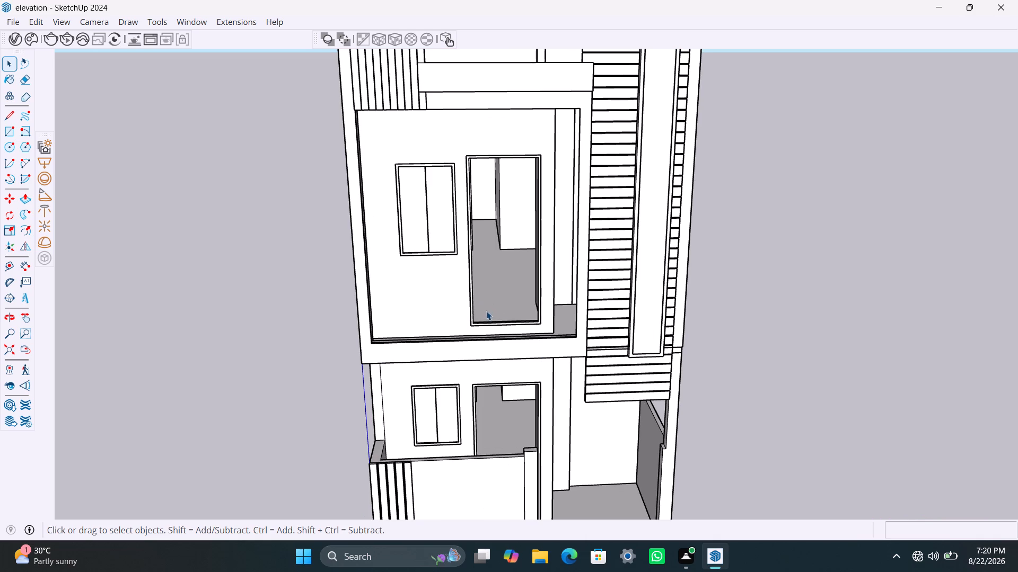
{"action": "middle_click_drag", "start_coordinate": [455, 311], "coordinate": [446, 354]}
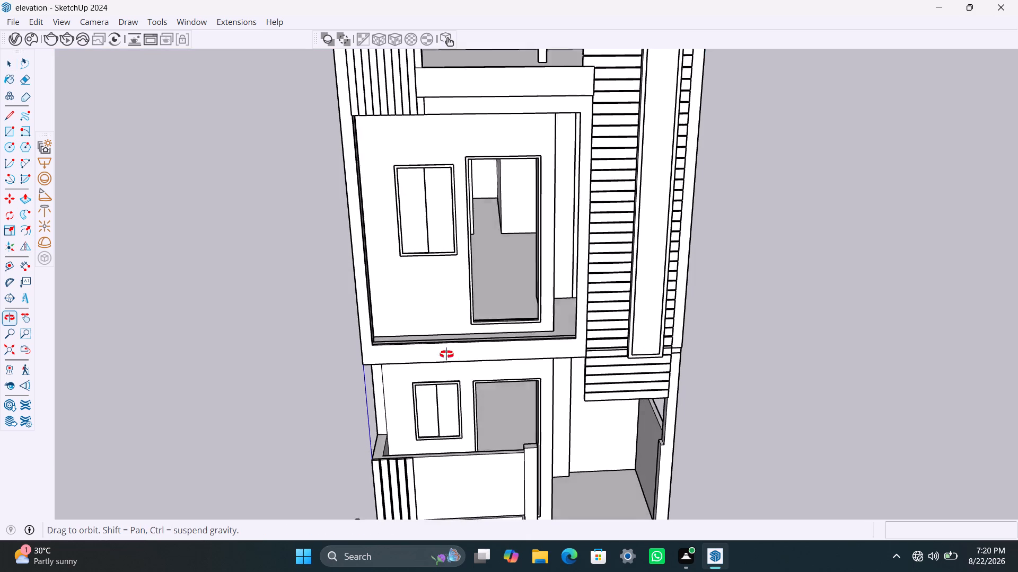
{"action": "middle_click_drag", "start_coordinate": [446, 354], "coordinate": [426, 423]}
{"action": "scroll", "coordinate": [393, 326], "scroll_direction": "up", "scroll_amount": 6}
{"action": "middle_click_drag", "start_coordinate": [404, 337], "coordinate": [411, 387]}
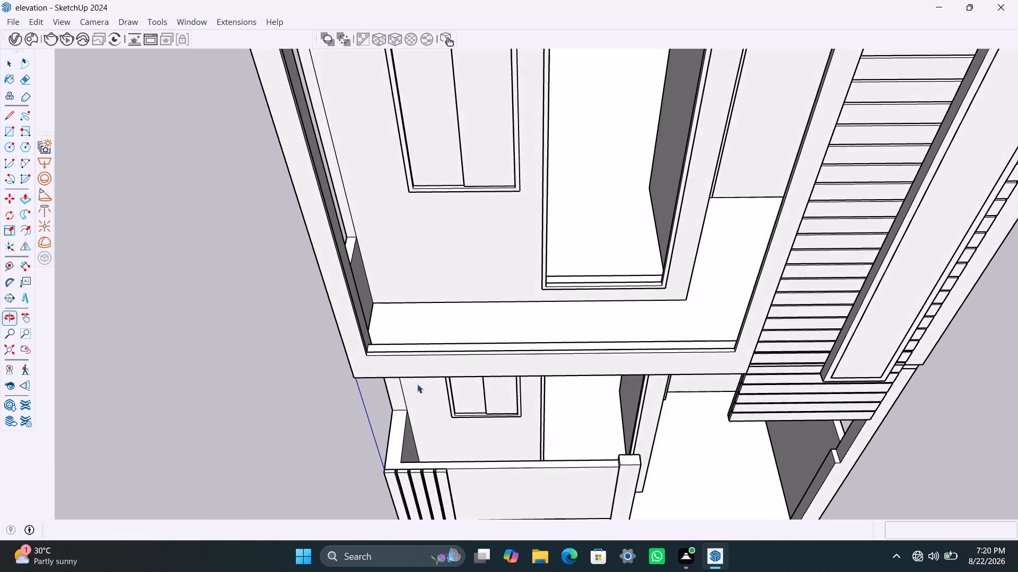
{"action": "scroll", "coordinate": [478, 351], "scroll_direction": "up", "scroll_amount": 4}
{"action": "scroll", "coordinate": [387, 354], "scroll_direction": "up", "scroll_amount": 3}
{"action": "middle_click_drag", "start_coordinate": [393, 350], "coordinate": [393, 385]}
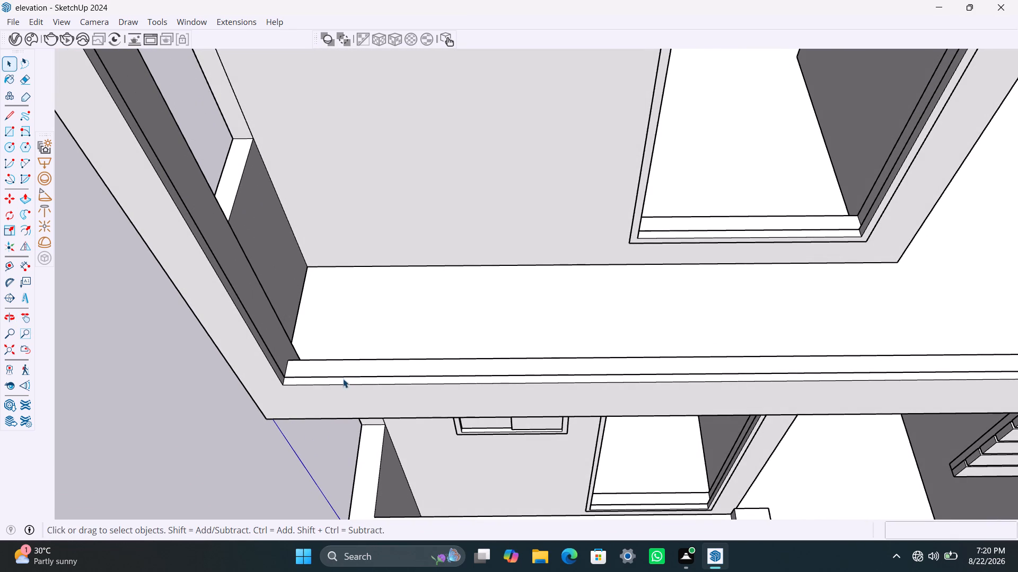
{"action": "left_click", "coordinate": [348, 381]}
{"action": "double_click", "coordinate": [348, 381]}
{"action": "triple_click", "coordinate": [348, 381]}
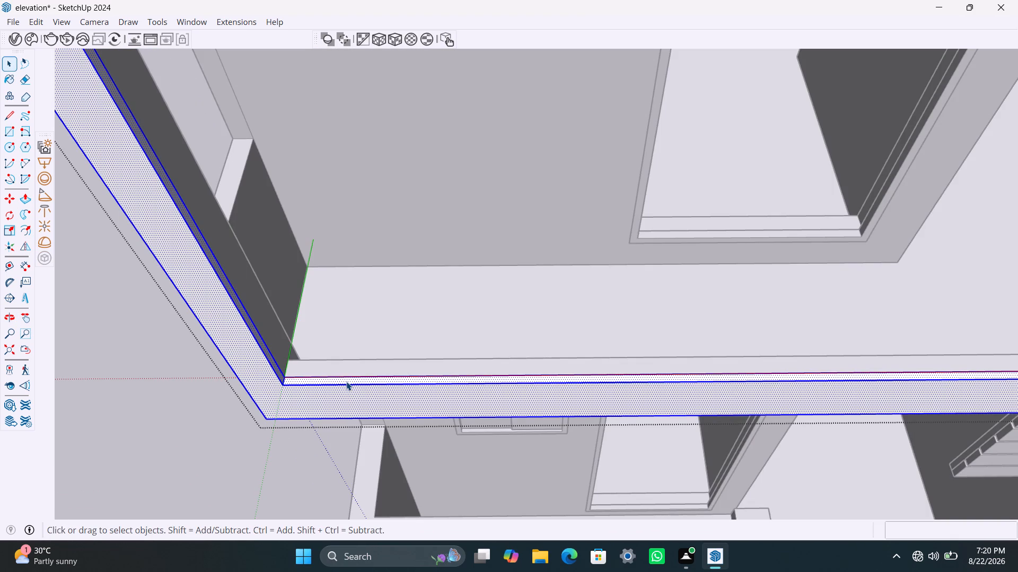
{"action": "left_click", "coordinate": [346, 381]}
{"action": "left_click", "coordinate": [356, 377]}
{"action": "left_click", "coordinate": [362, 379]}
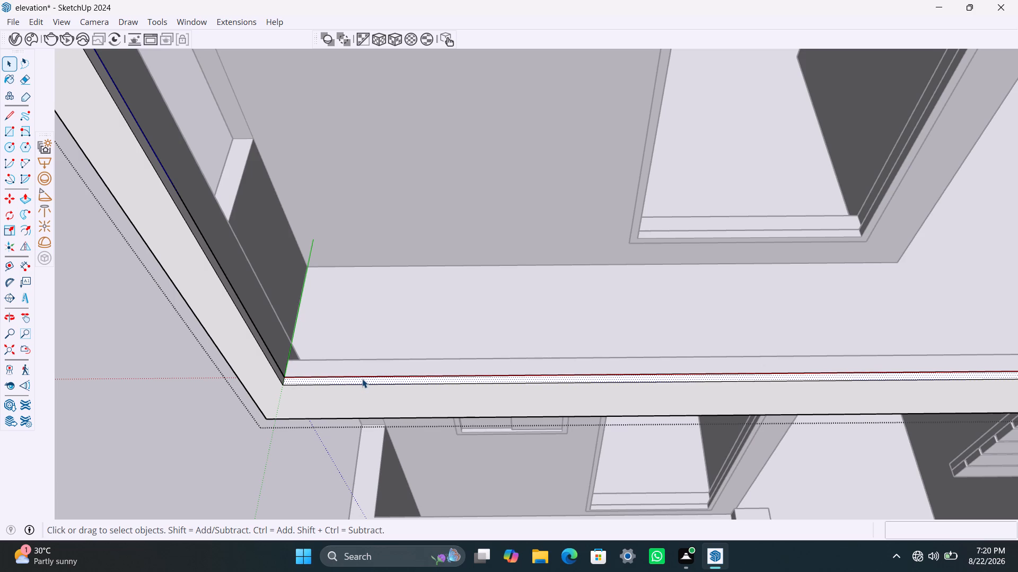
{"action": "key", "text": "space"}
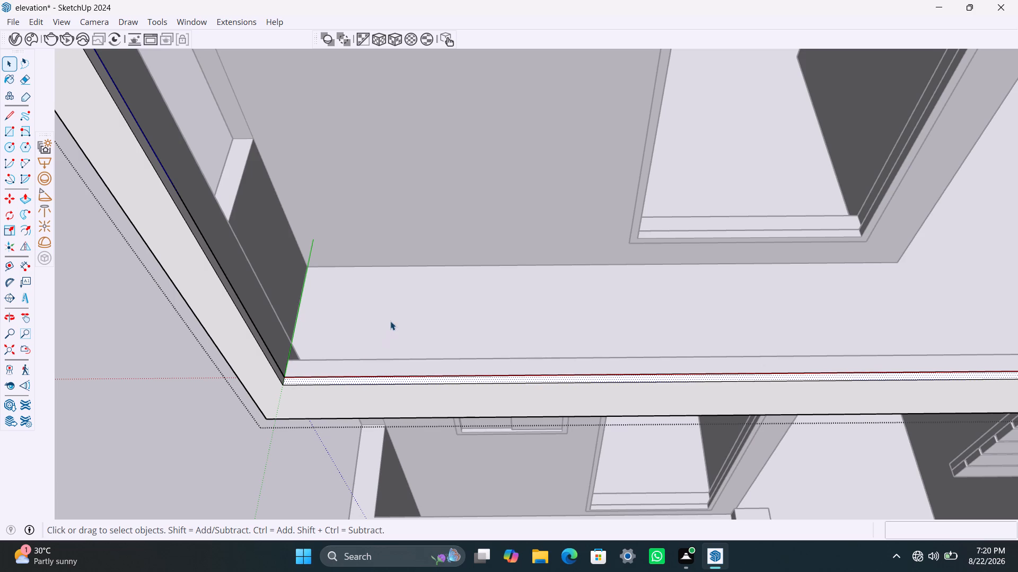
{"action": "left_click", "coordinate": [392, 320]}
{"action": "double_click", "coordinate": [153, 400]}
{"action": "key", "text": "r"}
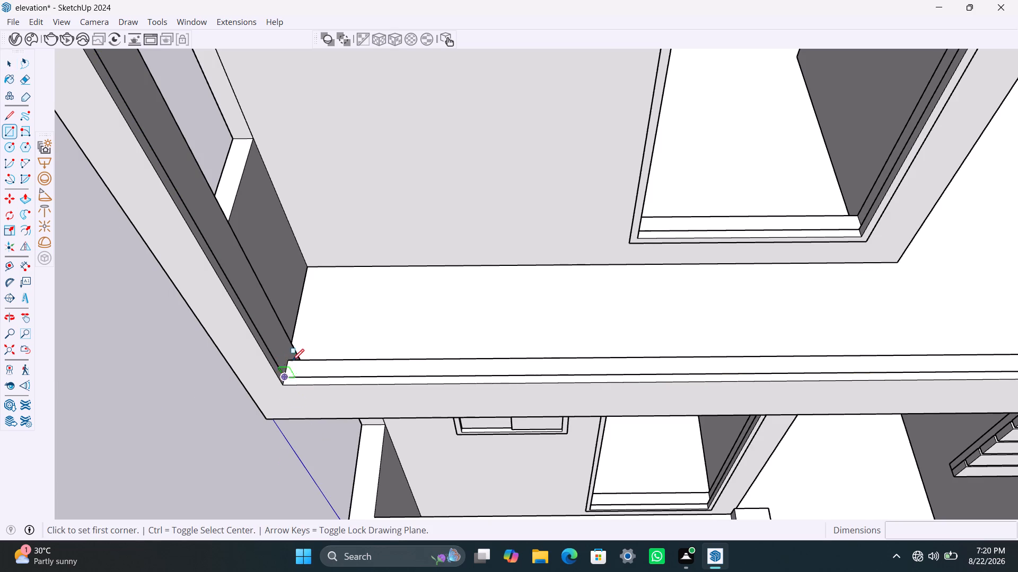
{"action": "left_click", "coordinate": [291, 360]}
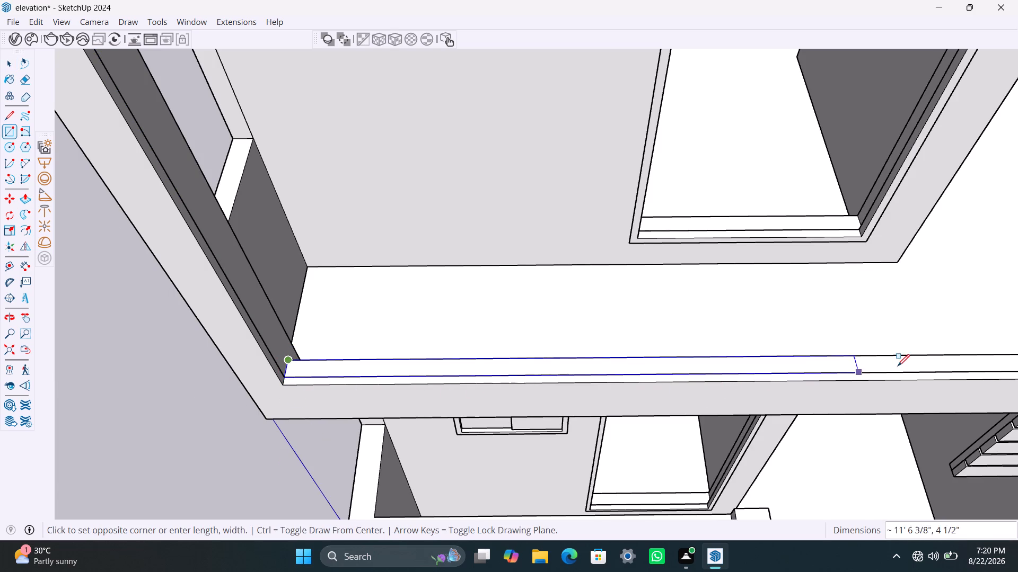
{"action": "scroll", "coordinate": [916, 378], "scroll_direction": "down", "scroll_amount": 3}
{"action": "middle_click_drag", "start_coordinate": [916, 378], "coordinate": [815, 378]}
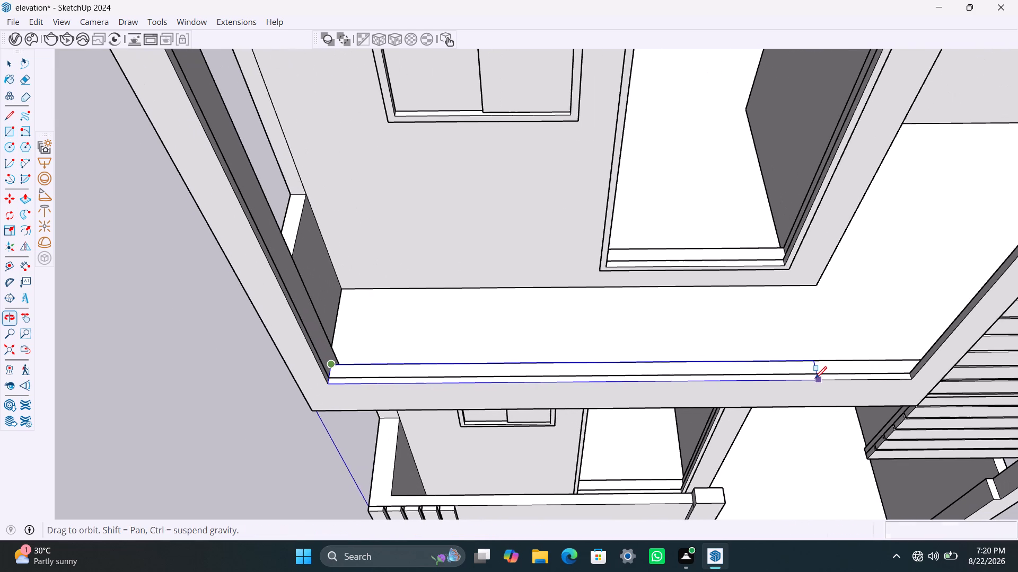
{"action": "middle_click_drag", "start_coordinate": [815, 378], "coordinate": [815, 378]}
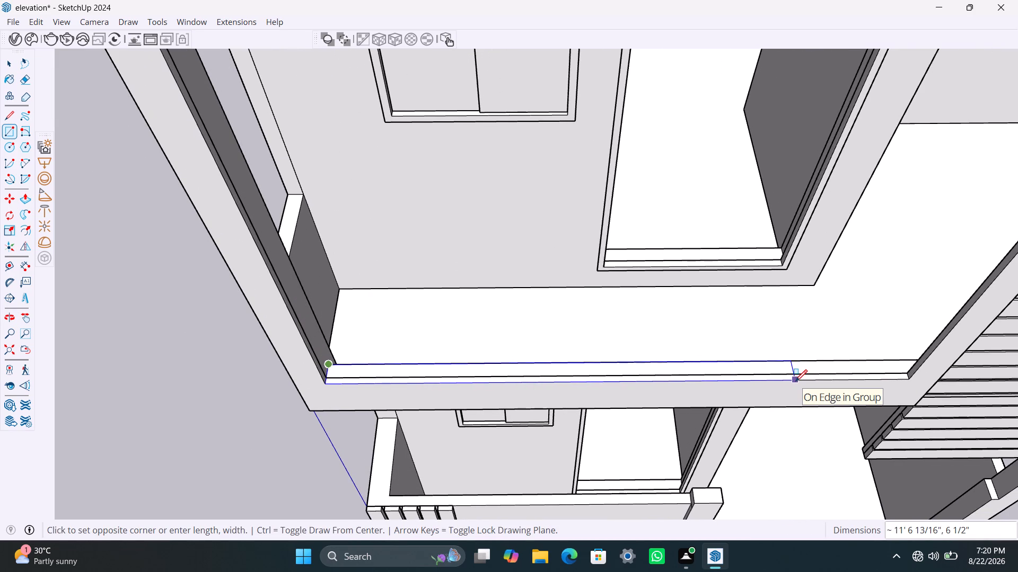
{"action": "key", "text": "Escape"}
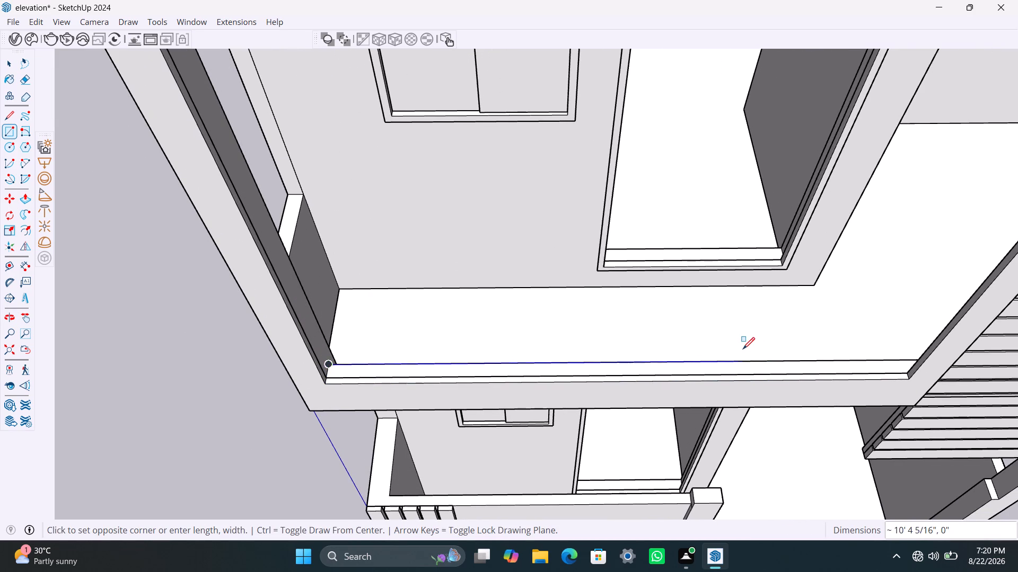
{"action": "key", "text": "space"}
Place a guide line 5'6" from the first-floor balcony frame's inner side edge next to the horizontal cladding.
{"action": "key", "text": "t"}
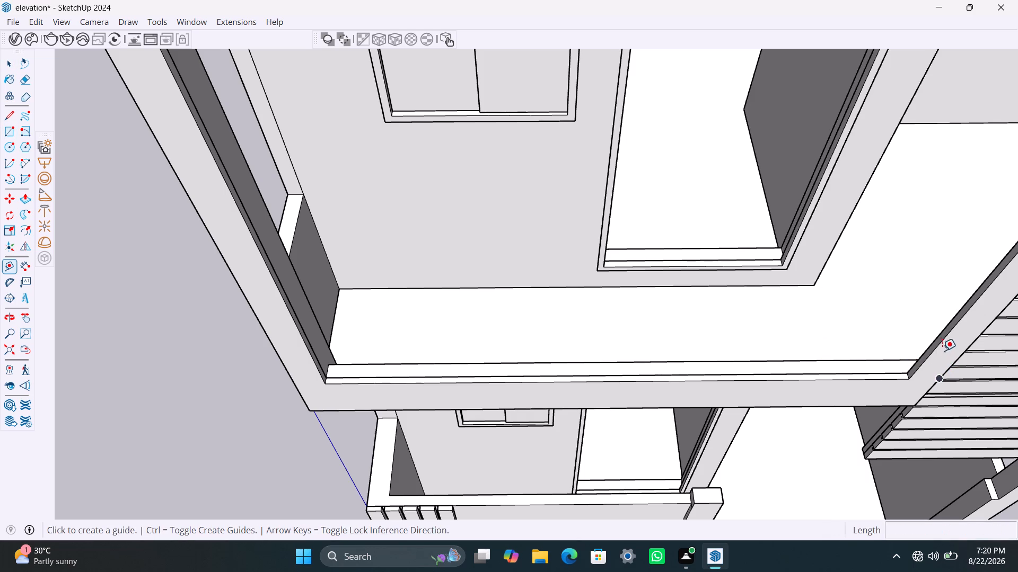
{"action": "left_click", "coordinate": [943, 337]}
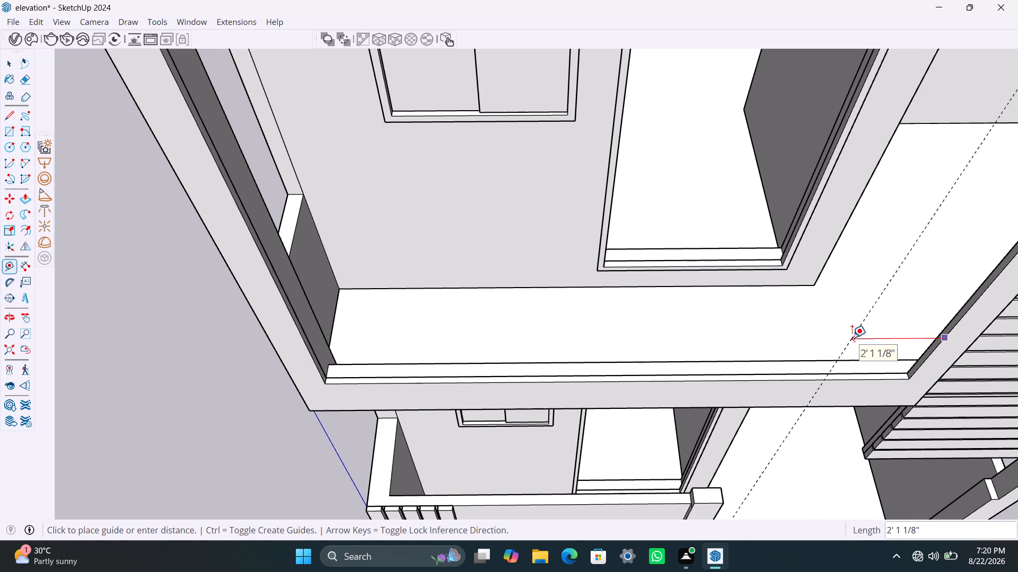
{"action": "type", "text": "5'6\""}
{"action": "key", "text": "Return"}
{"action": "key", "text": "space"}
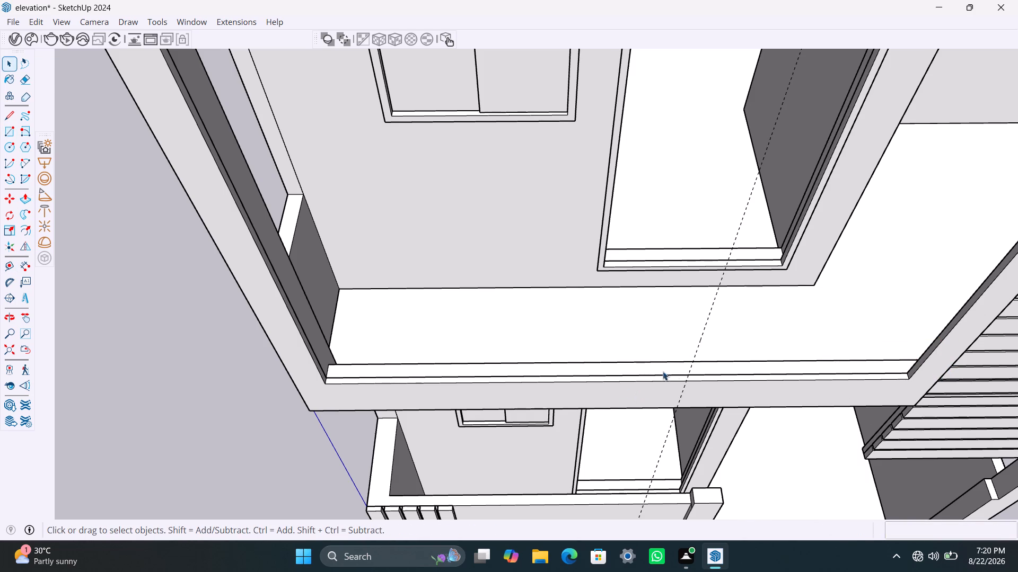
Place a second guide 5'6" along the balcony frame's lower strip, measured from the midpoint of its cladding-side end edge.
{"action": "key", "text": "t"}
{"action": "scroll", "coordinate": [911, 378], "scroll_direction": "up", "scroll_amount": 12}
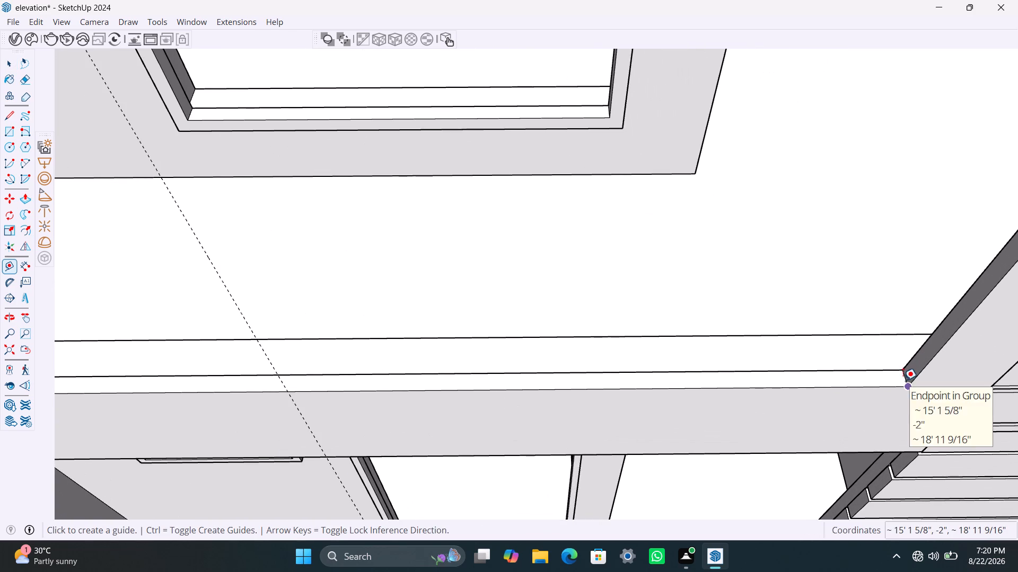
{"action": "scroll", "coordinate": [901, 379], "scroll_direction": "up", "scroll_amount": 8}
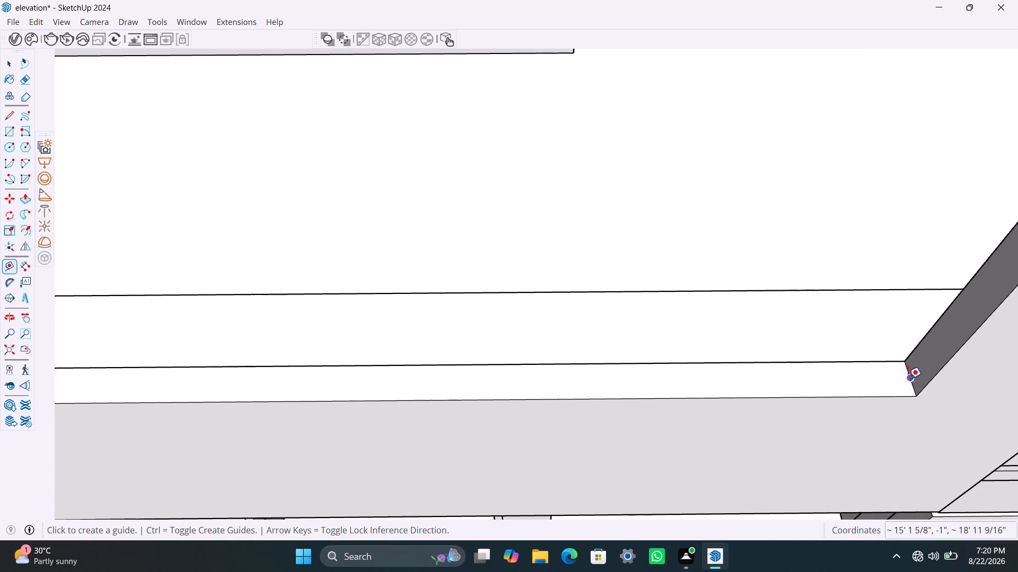
{"action": "left_click", "coordinate": [908, 381]}
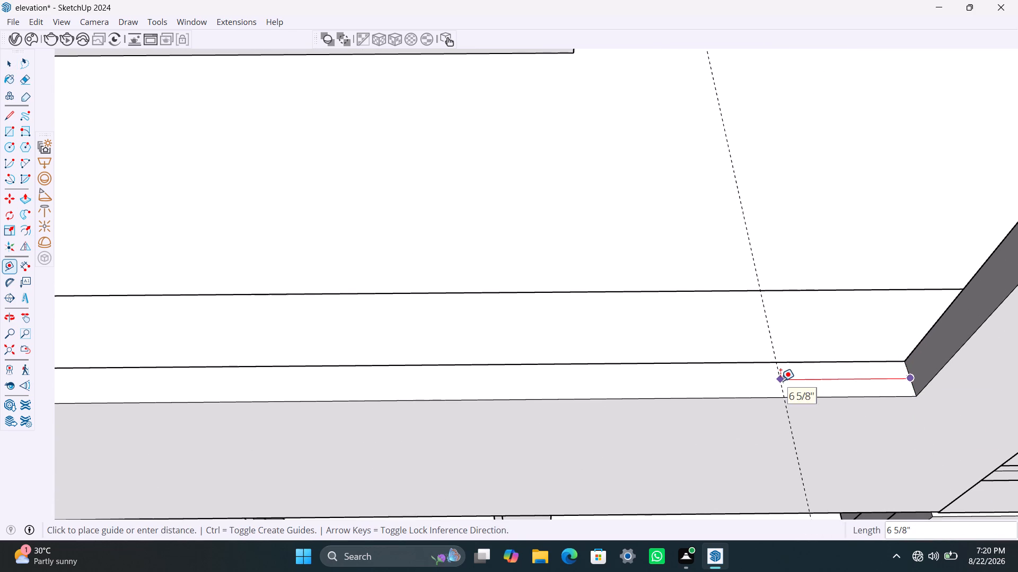
{"action": "key", "text": "5"}
{"action": "type", "text": "'6\""}
{"action": "key", "text": "Return"}
{"action": "key", "text": "space"}
Draw a short line across the balcony frame's narrow lower strip where the two guides cross.
{"action": "scroll", "coordinate": [749, 371], "scroll_direction": "down", "scroll_amount": 19}
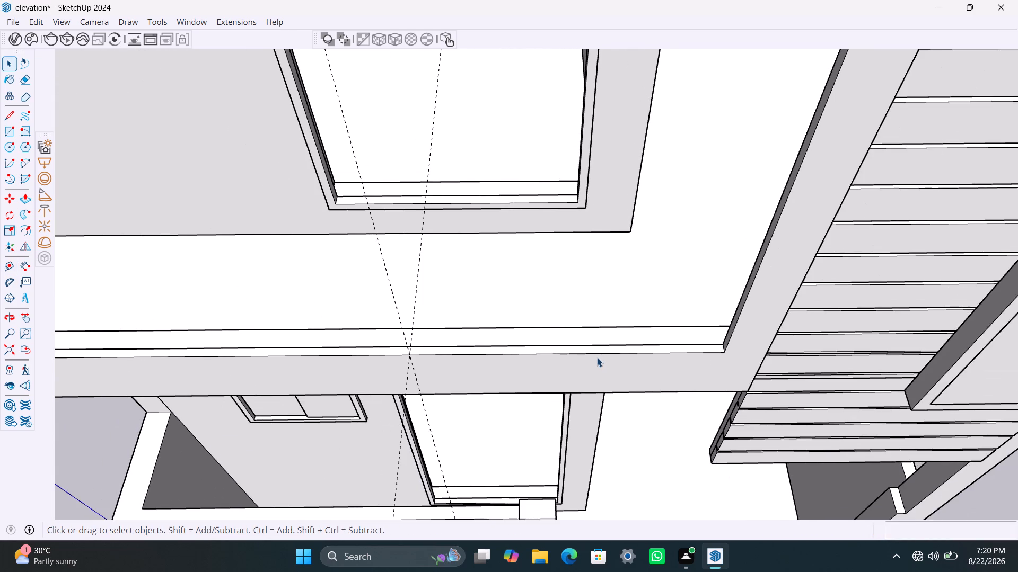
{"action": "middle_click_drag", "start_coordinate": [598, 358], "coordinate": [902, 354]}
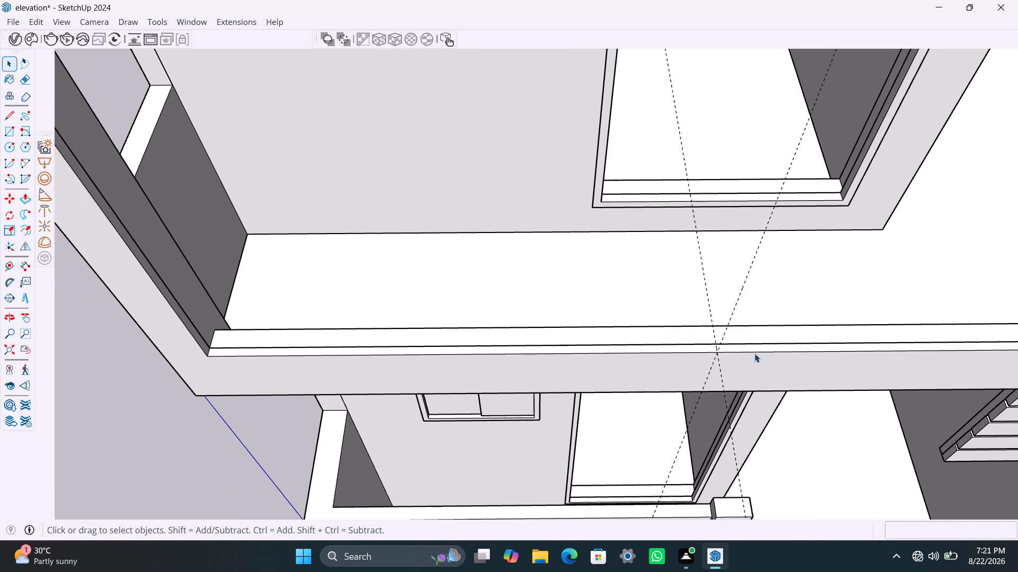
{"action": "scroll", "coordinate": [727, 344], "scroll_direction": "up", "scroll_amount": 7}
{"action": "middle_click", "coordinate": [724, 358]}
{"action": "scroll", "coordinate": [710, 355], "scroll_direction": "up", "scroll_amount": 1}
{"action": "scroll", "coordinate": [708, 342], "scroll_direction": "down", "scroll_amount": 3}
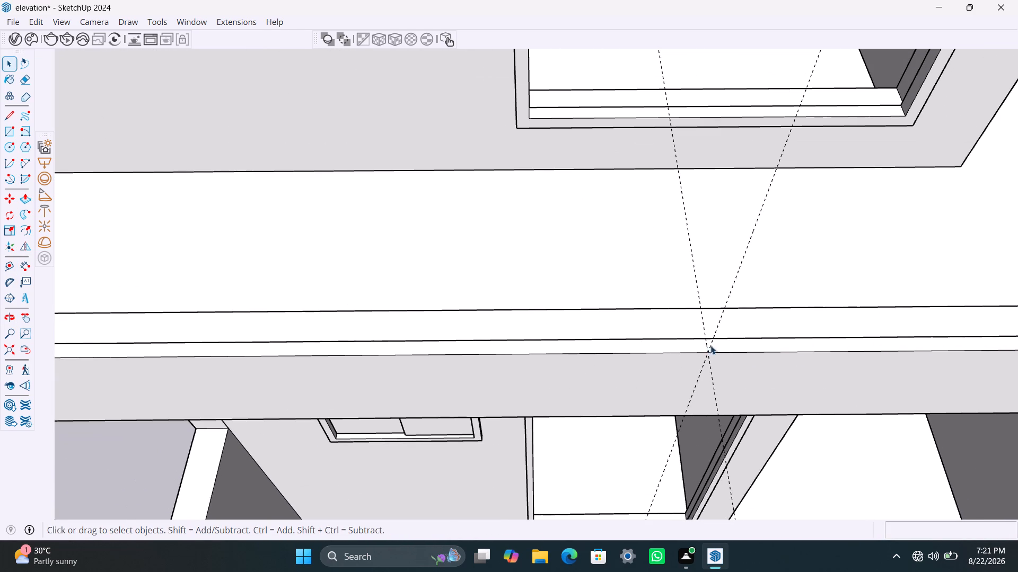
{"action": "key", "text": "l"}
{"action": "left_click", "coordinate": [709, 353]}
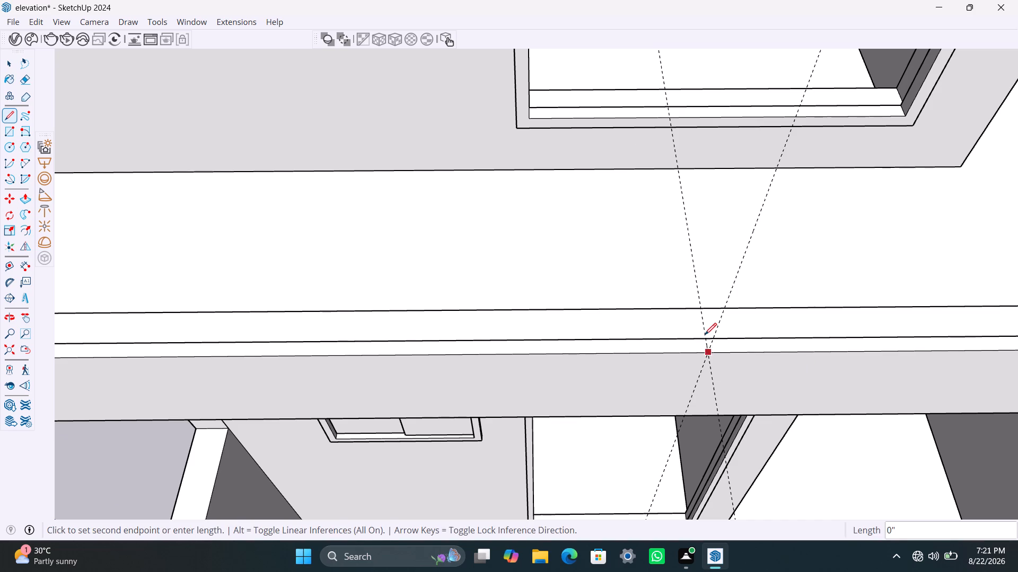
{"action": "left_click", "coordinate": [706, 337]}
{"action": "key", "text": "space"}
{"action": "left_click", "coordinate": [785, 301]}
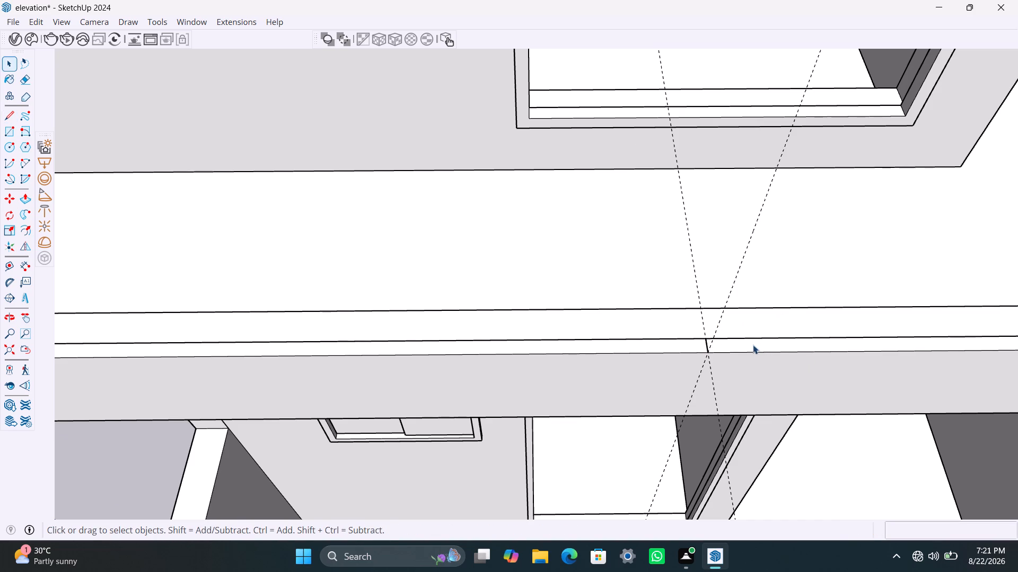
Inside the balcony frame group, draw a line across the lower strip at the guides to split its face, then exit the group.
{"action": "left_click", "coordinate": [749, 348]}
{"action": "double_click", "coordinate": [677, 343]}
{"action": "triple_click", "coordinate": [677, 343]}
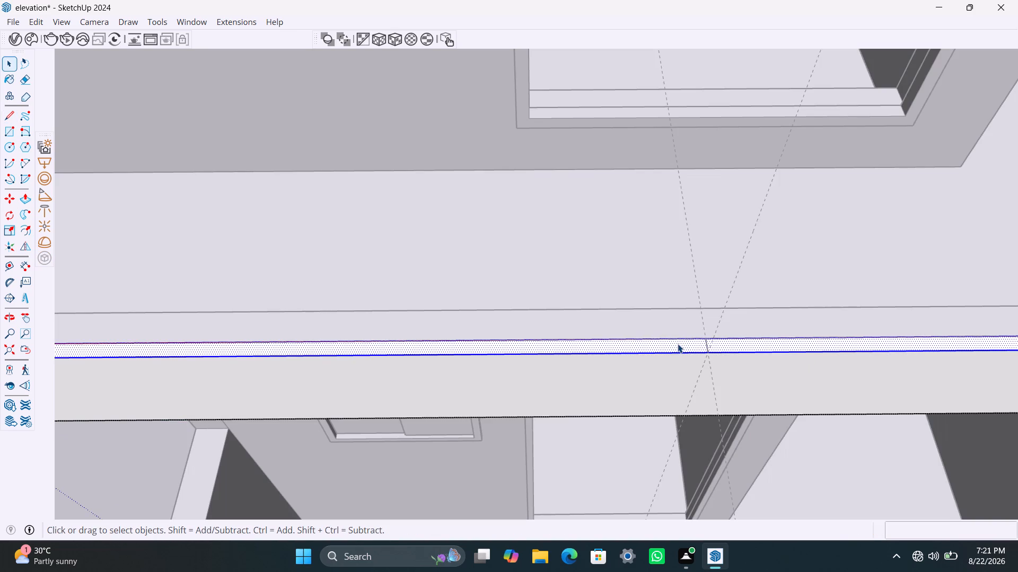
{"action": "left_click", "coordinate": [683, 343]}
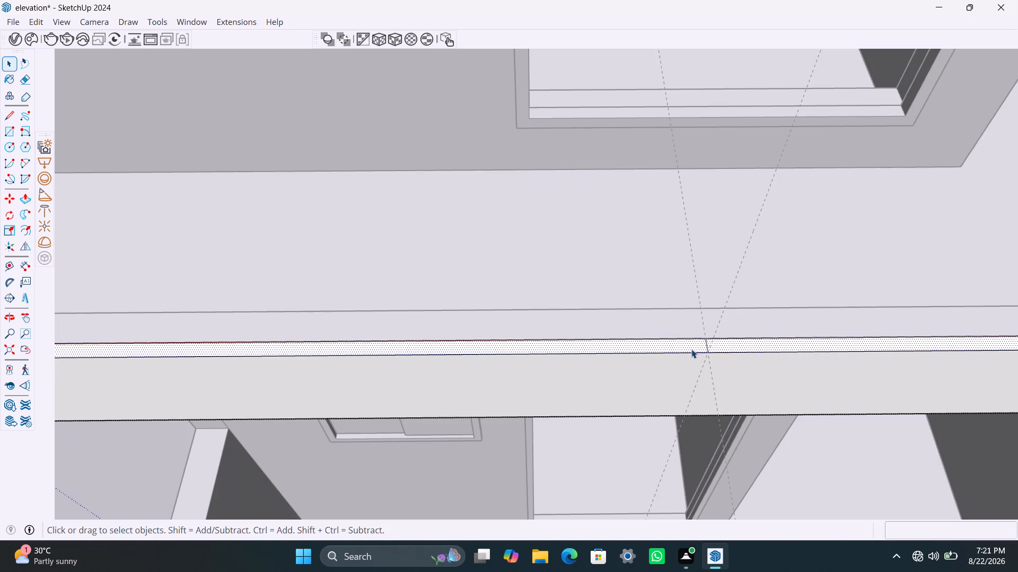
{"action": "key", "text": "l"}
{"action": "left_click", "coordinate": [709, 348]}
{"action": "left_click", "coordinate": [709, 342]}
{"action": "key", "text": "space"}
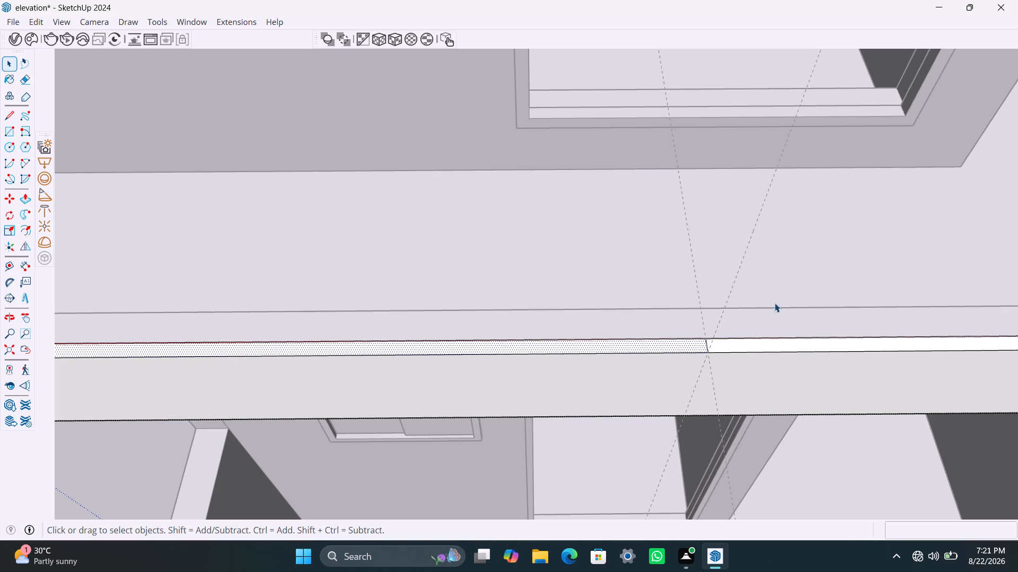
{"action": "left_click", "coordinate": [776, 302]}
{"action": "scroll", "coordinate": [646, 282], "scroll_direction": "down", "scroll_amount": 11}
{"action": "left_click", "coordinate": [717, 276]}
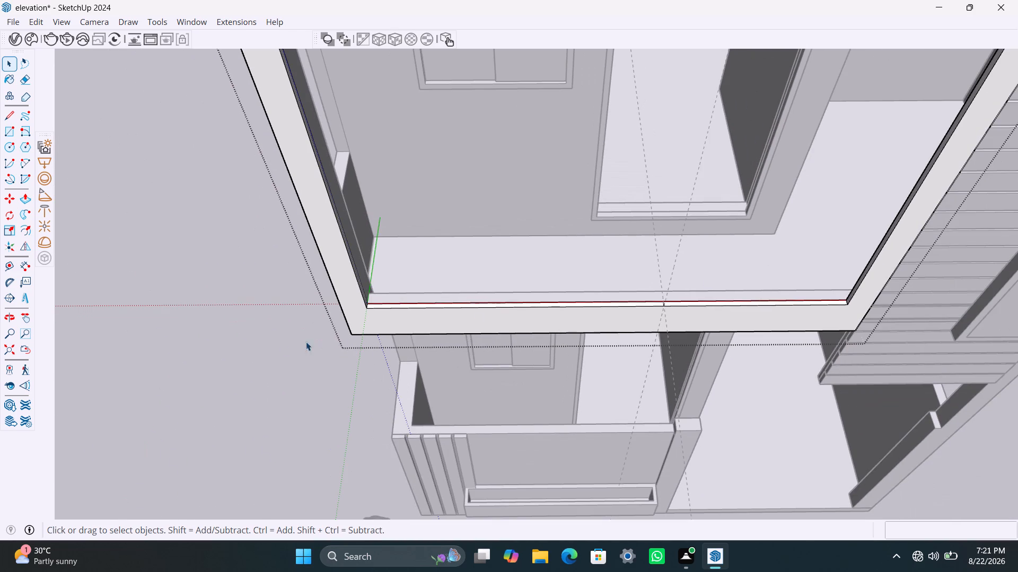
{"action": "triple_click", "coordinate": [260, 353]}
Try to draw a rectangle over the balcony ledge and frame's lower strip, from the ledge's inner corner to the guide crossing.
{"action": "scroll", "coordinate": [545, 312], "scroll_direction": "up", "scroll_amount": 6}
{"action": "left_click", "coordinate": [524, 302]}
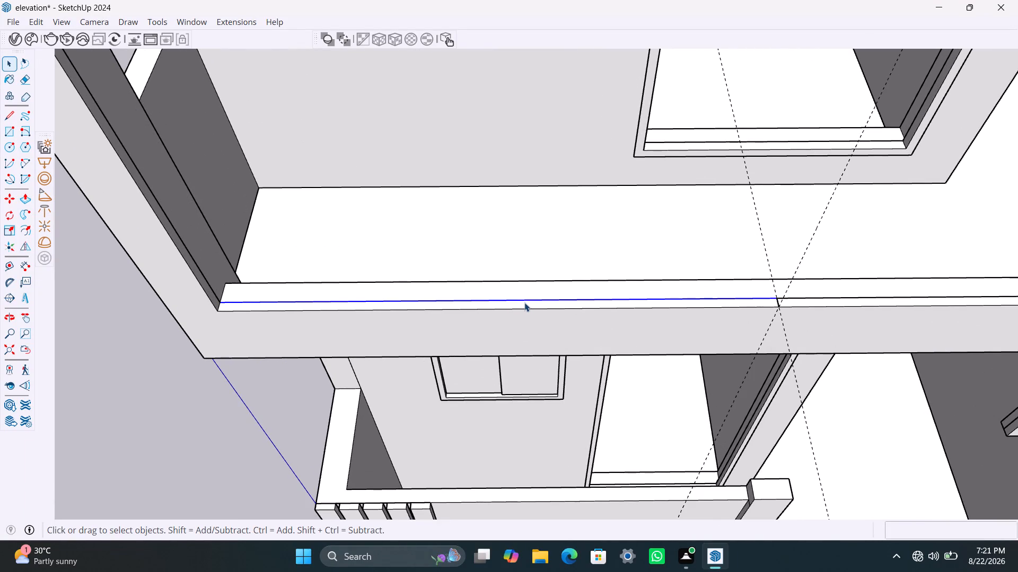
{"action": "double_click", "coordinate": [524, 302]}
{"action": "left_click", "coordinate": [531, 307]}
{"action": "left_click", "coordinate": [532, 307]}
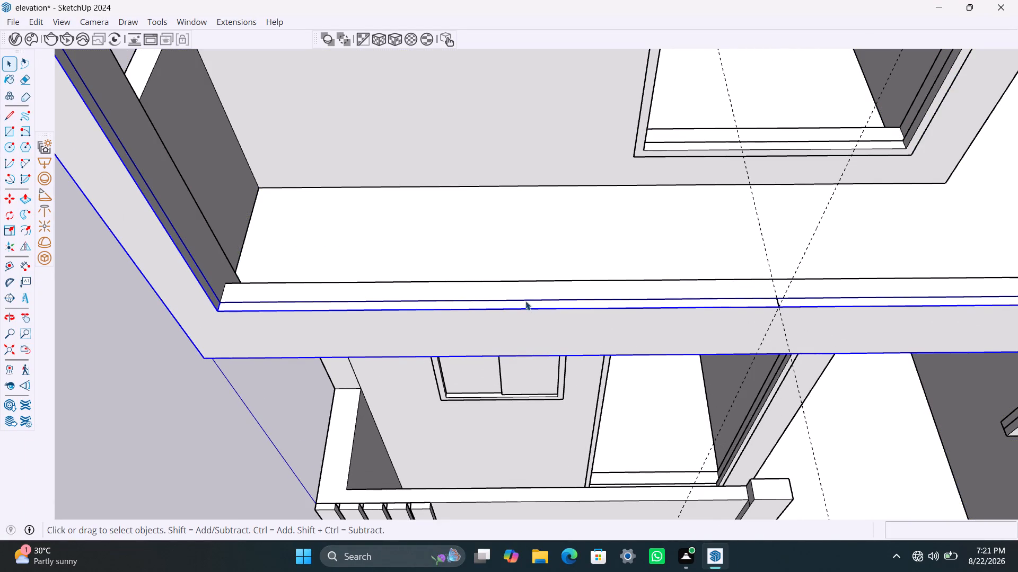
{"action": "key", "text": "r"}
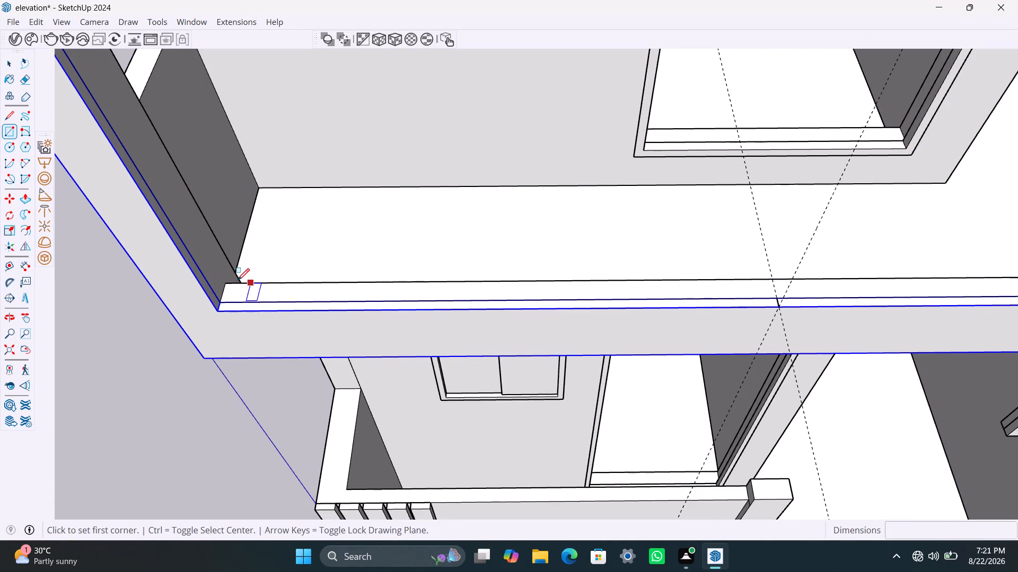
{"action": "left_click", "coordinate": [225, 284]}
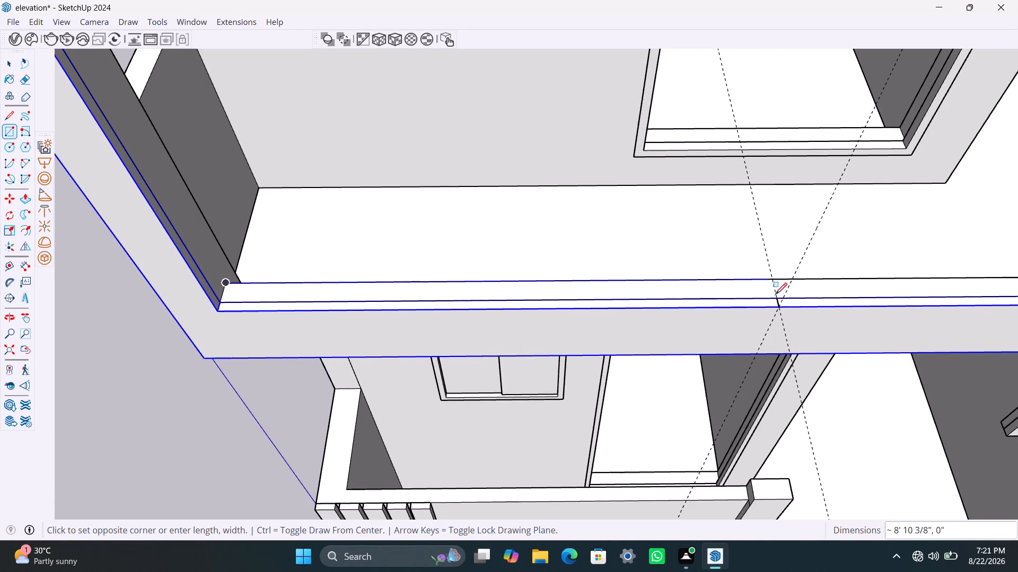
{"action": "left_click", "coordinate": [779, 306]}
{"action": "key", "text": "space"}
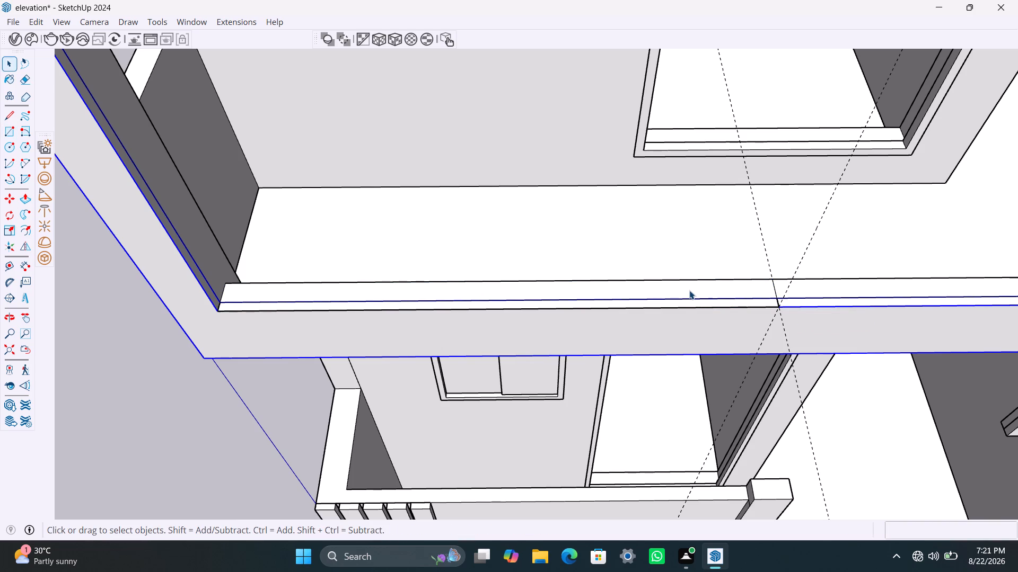
Undo the rectangle and the dividing lines drawn across the balcony frame's lower strip.
{"action": "key", "text": "ctrl+z"}
{"action": "key", "text": "ctrl+z"}
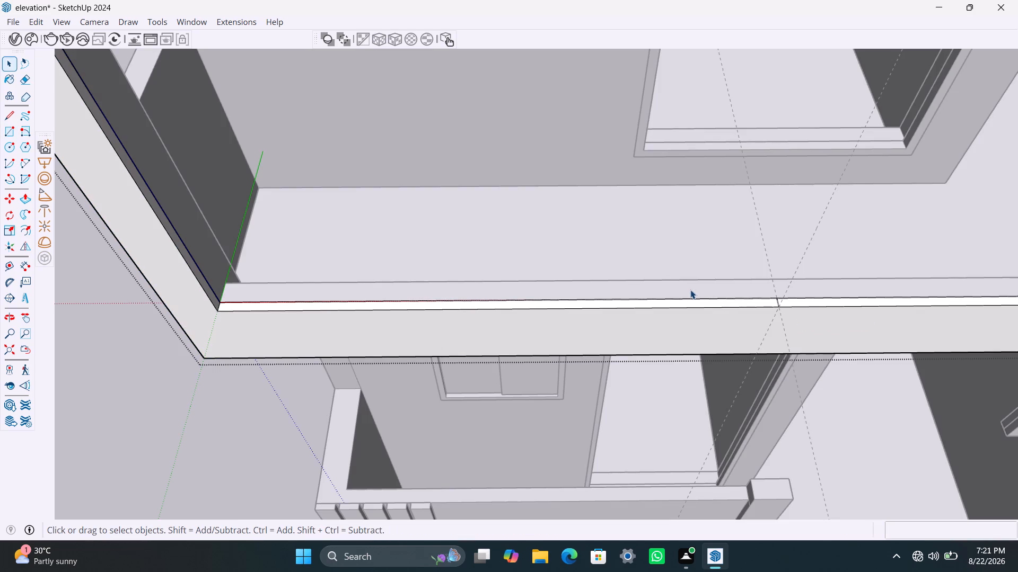
{"action": "key", "text": "ctrl+z"}
{"action": "key", "text": "ctrl+z"}
{"action": "key", "text": "ctrl+z"}
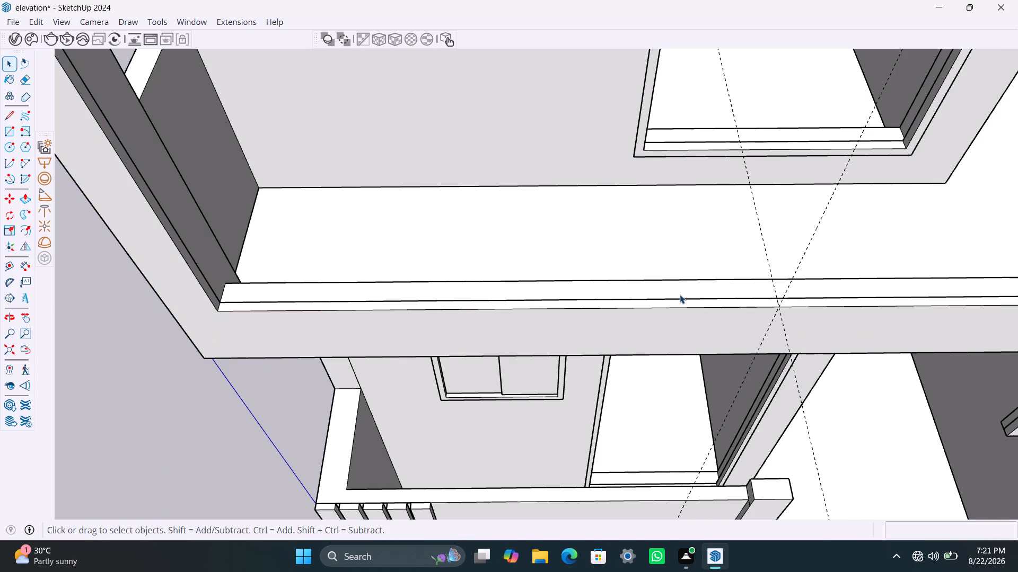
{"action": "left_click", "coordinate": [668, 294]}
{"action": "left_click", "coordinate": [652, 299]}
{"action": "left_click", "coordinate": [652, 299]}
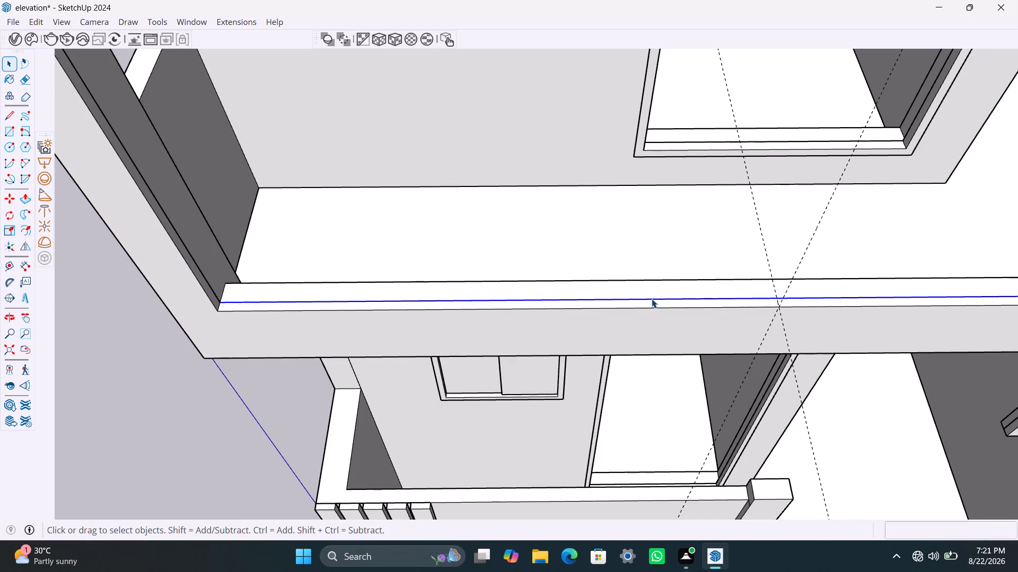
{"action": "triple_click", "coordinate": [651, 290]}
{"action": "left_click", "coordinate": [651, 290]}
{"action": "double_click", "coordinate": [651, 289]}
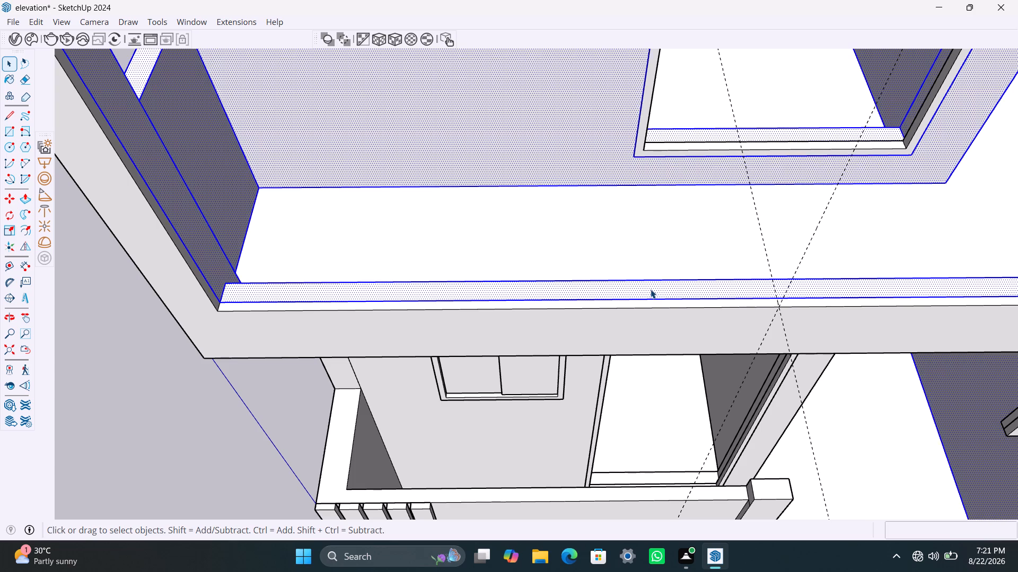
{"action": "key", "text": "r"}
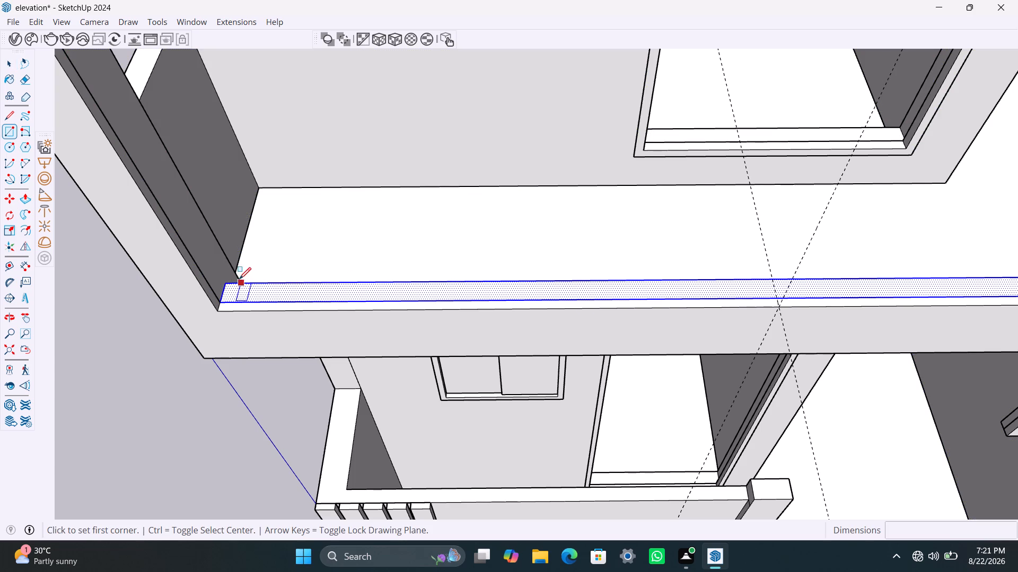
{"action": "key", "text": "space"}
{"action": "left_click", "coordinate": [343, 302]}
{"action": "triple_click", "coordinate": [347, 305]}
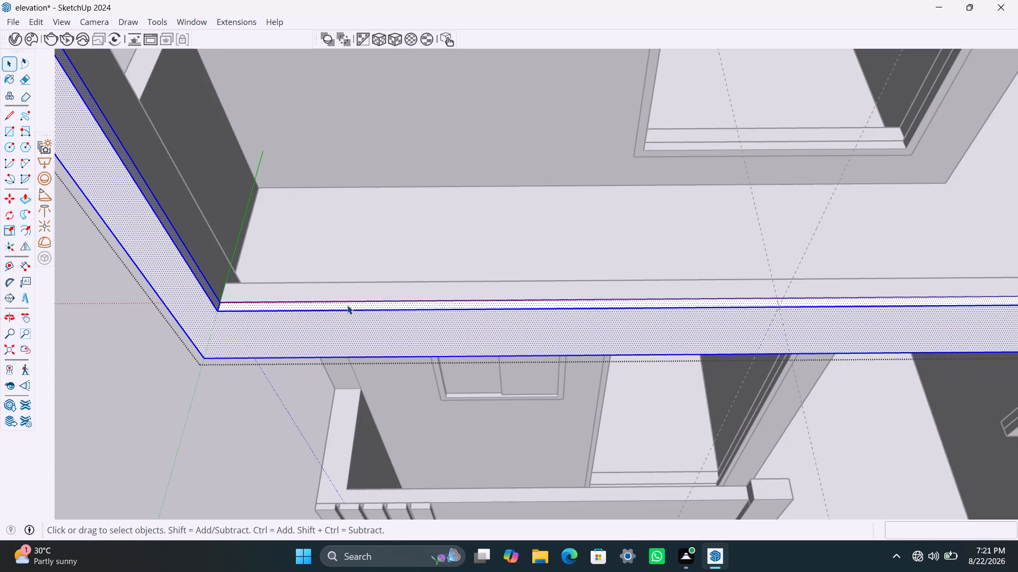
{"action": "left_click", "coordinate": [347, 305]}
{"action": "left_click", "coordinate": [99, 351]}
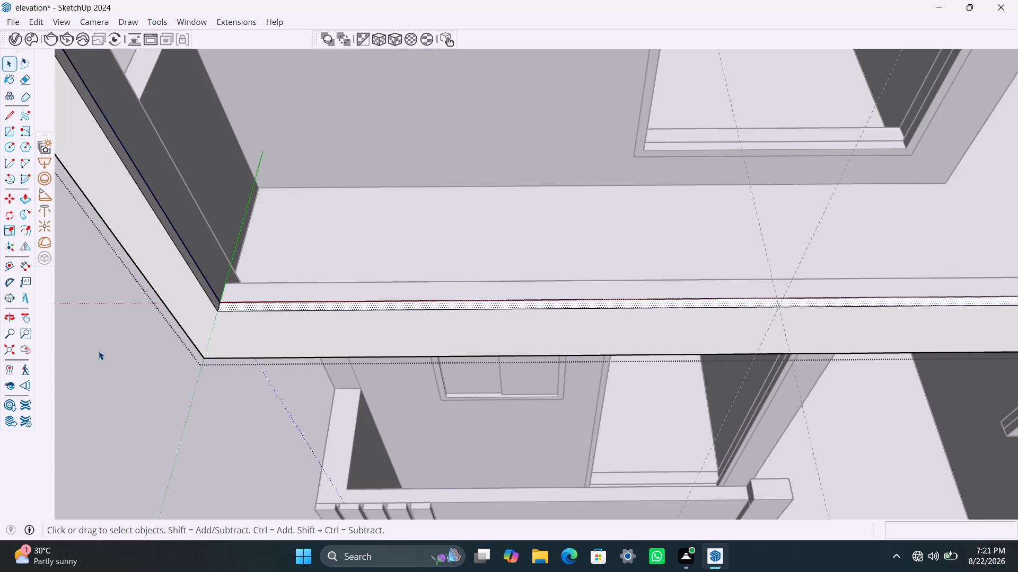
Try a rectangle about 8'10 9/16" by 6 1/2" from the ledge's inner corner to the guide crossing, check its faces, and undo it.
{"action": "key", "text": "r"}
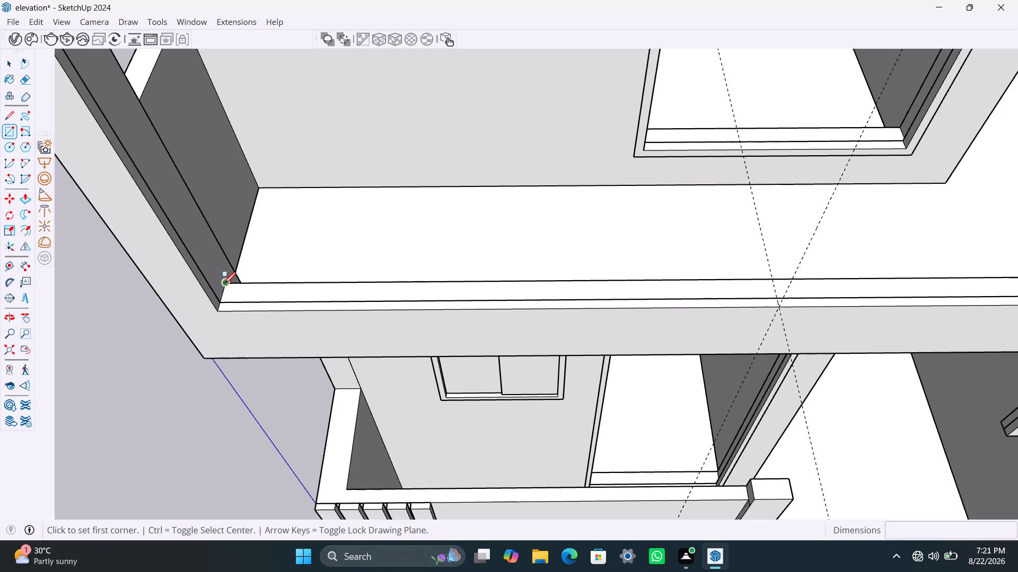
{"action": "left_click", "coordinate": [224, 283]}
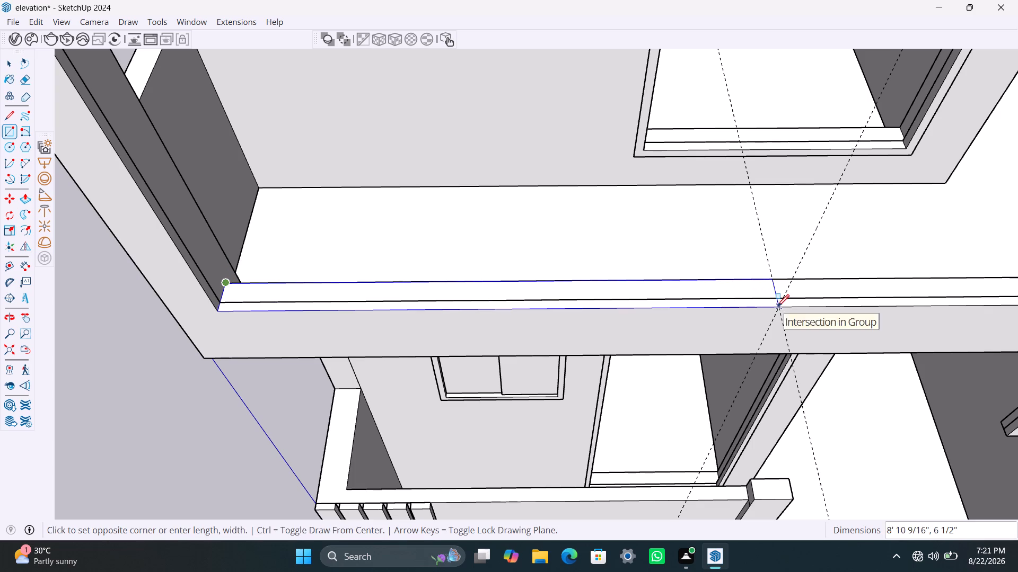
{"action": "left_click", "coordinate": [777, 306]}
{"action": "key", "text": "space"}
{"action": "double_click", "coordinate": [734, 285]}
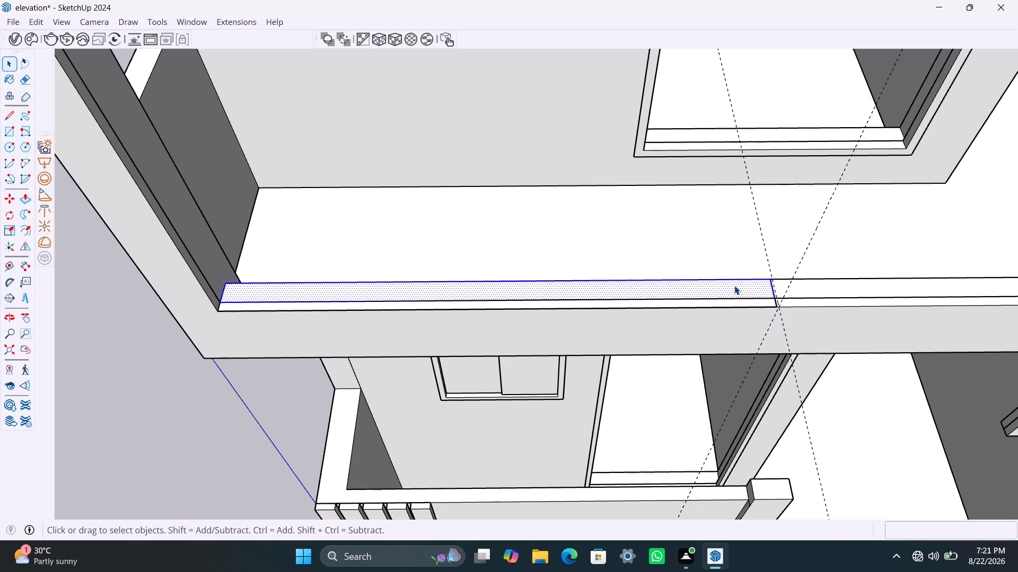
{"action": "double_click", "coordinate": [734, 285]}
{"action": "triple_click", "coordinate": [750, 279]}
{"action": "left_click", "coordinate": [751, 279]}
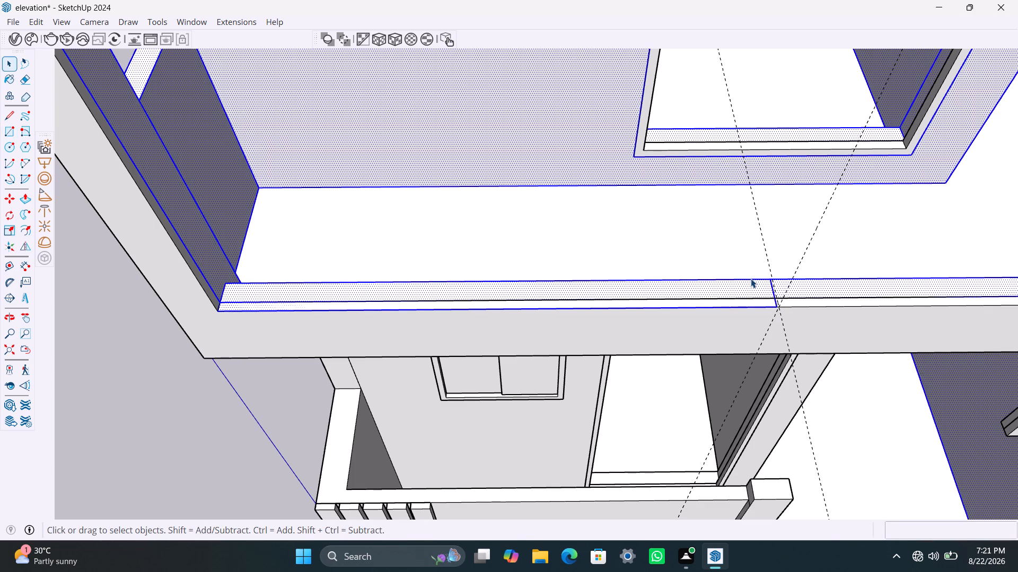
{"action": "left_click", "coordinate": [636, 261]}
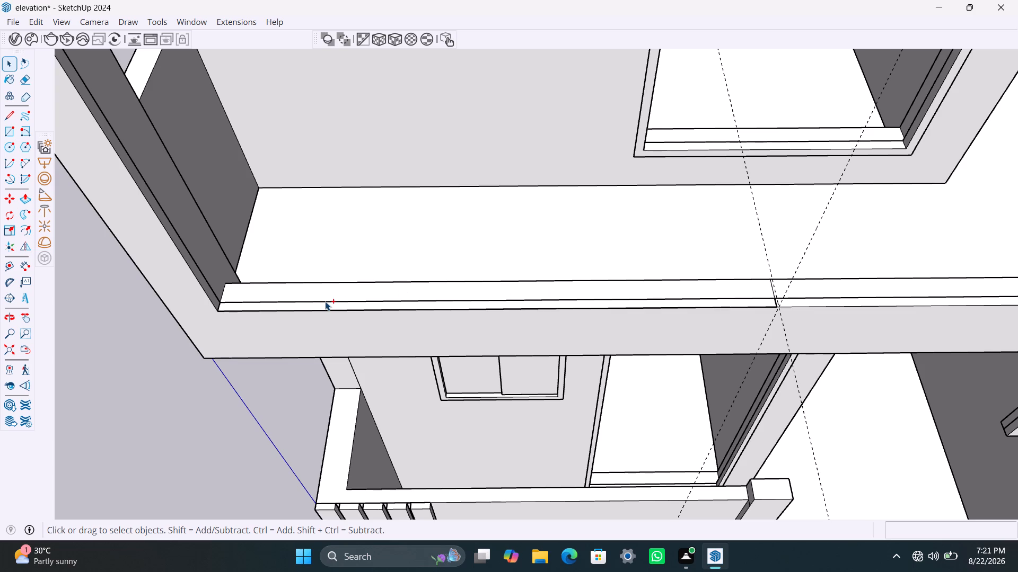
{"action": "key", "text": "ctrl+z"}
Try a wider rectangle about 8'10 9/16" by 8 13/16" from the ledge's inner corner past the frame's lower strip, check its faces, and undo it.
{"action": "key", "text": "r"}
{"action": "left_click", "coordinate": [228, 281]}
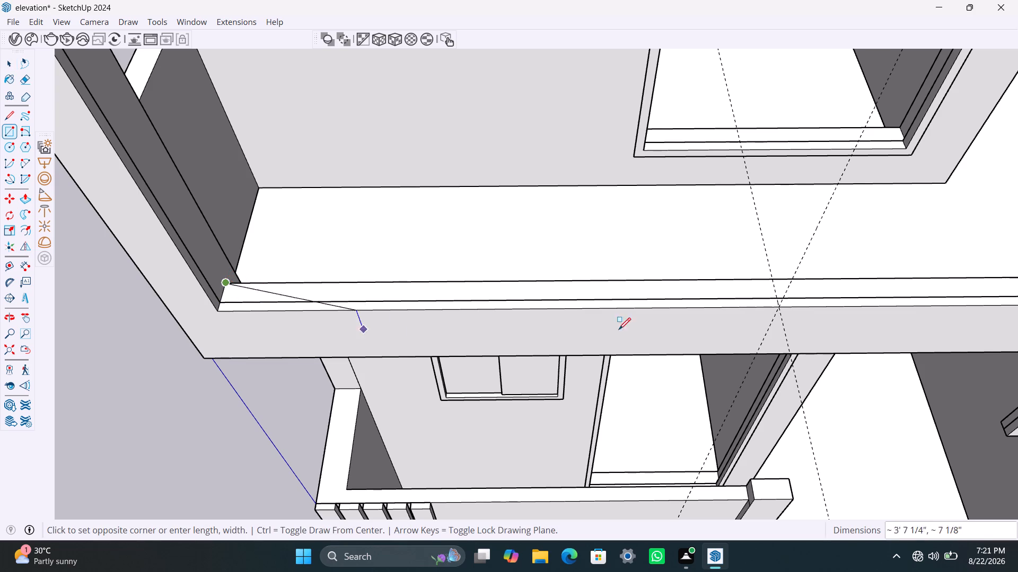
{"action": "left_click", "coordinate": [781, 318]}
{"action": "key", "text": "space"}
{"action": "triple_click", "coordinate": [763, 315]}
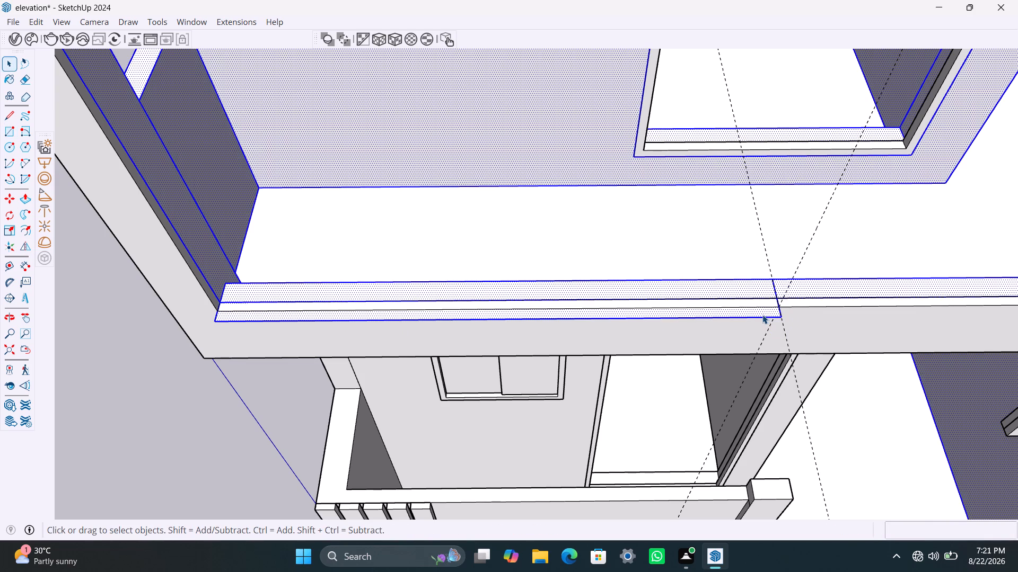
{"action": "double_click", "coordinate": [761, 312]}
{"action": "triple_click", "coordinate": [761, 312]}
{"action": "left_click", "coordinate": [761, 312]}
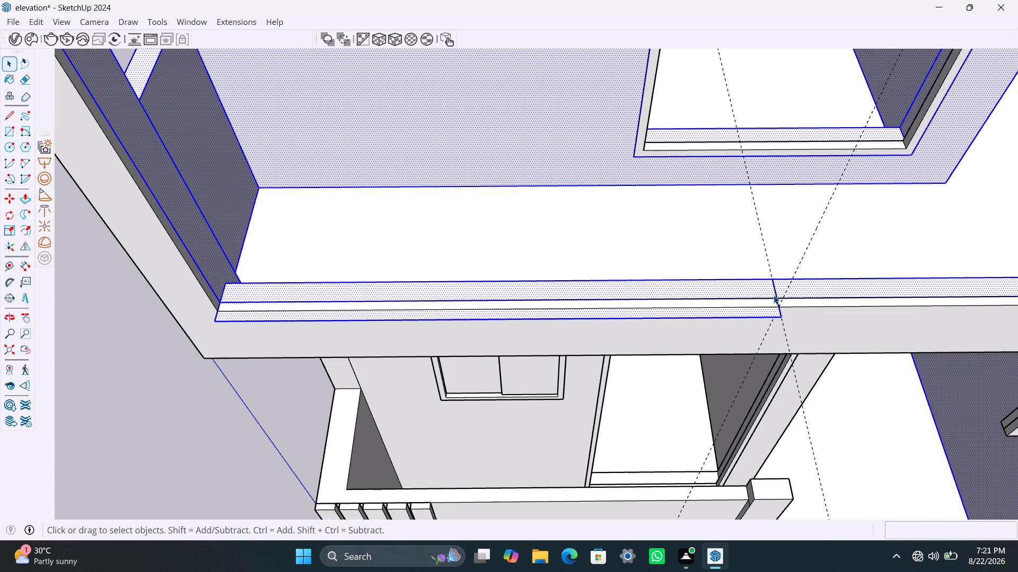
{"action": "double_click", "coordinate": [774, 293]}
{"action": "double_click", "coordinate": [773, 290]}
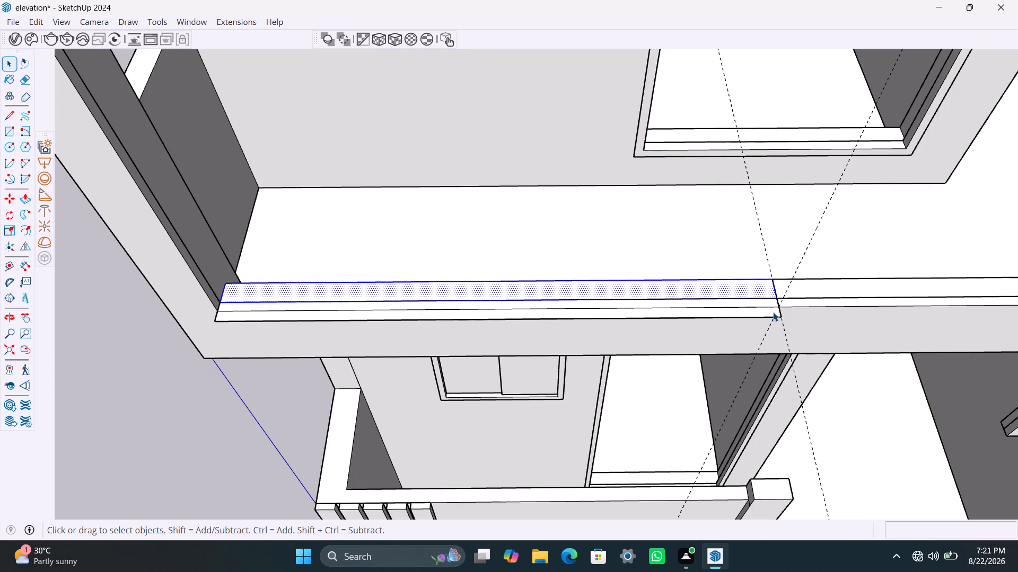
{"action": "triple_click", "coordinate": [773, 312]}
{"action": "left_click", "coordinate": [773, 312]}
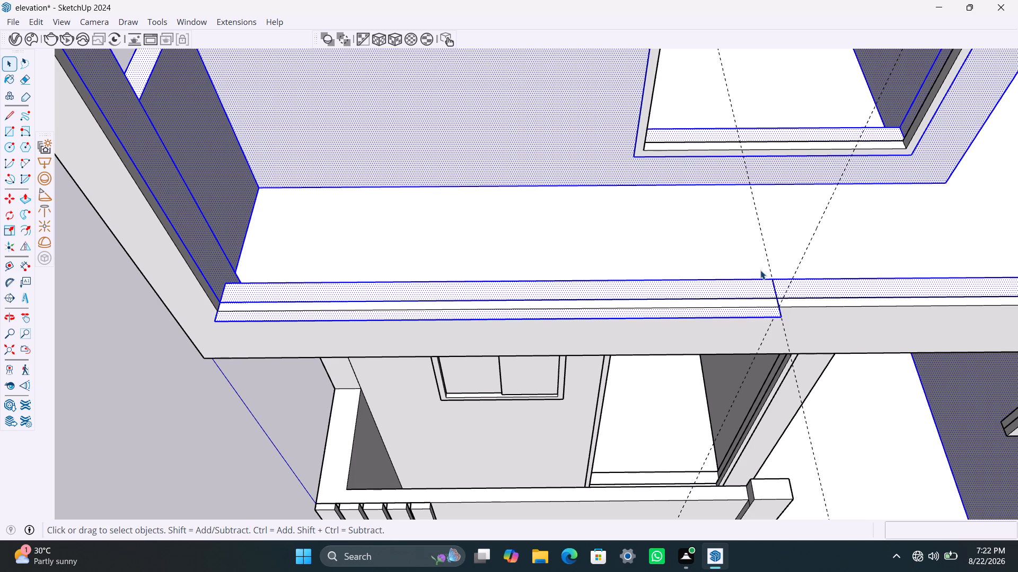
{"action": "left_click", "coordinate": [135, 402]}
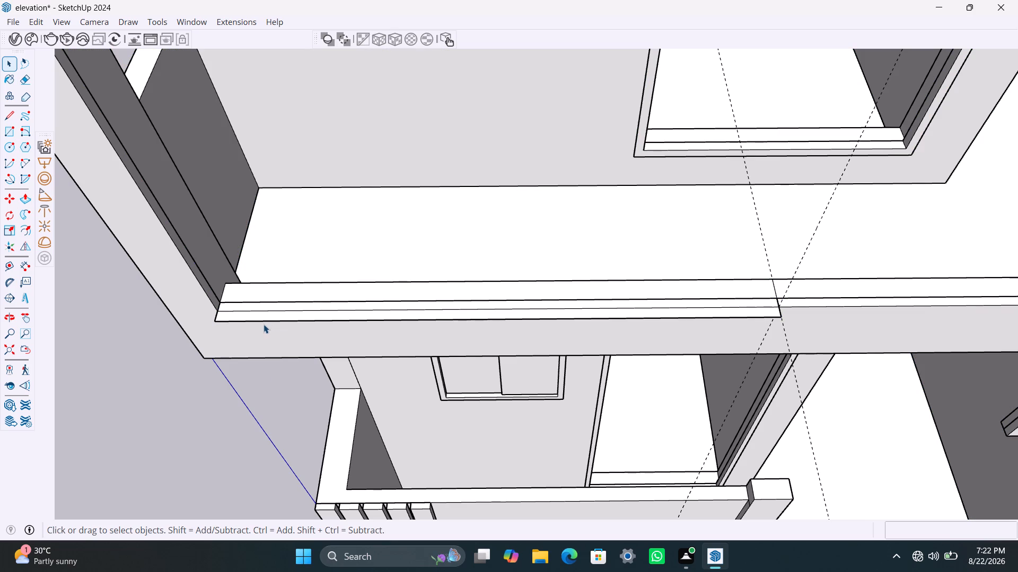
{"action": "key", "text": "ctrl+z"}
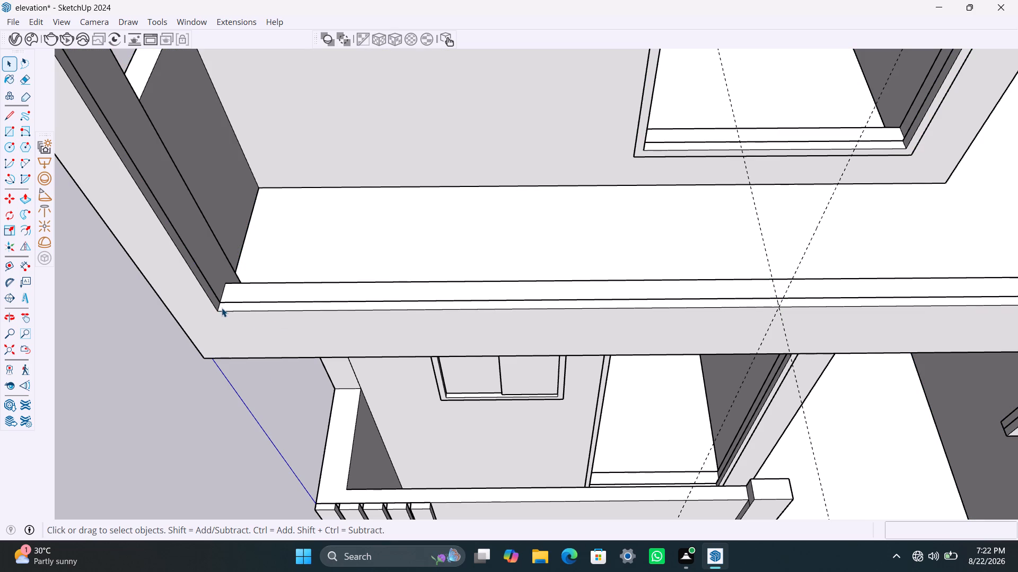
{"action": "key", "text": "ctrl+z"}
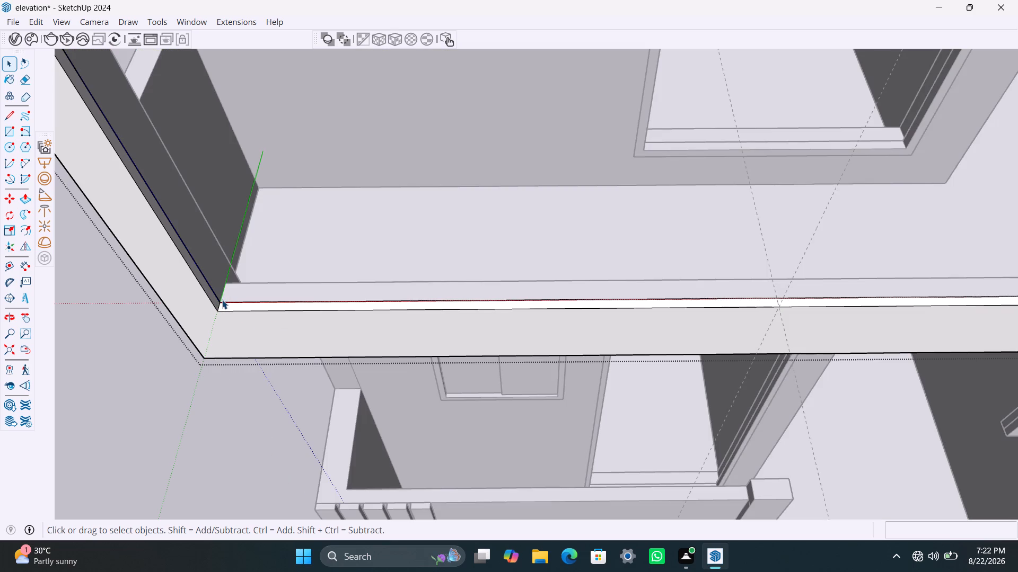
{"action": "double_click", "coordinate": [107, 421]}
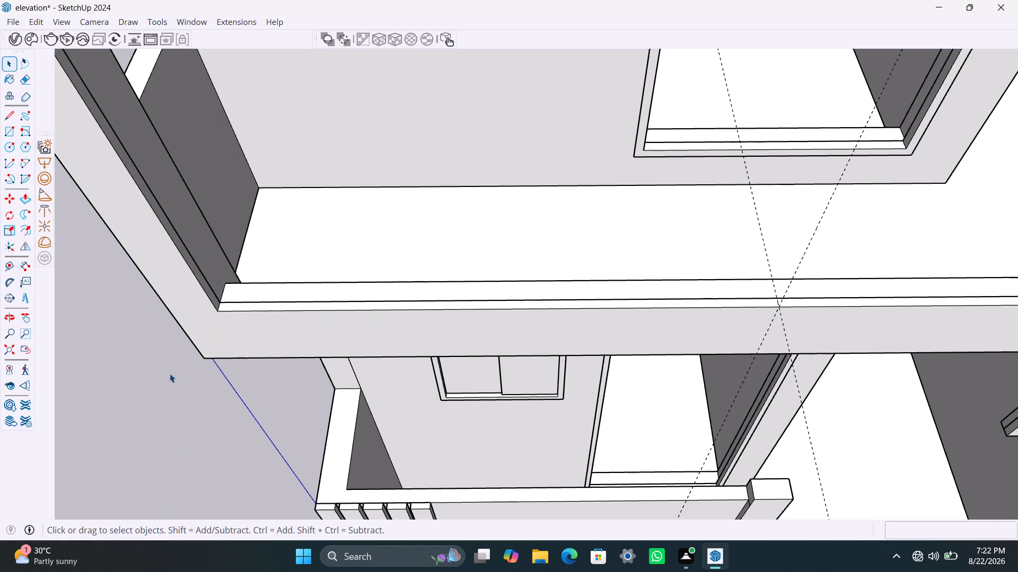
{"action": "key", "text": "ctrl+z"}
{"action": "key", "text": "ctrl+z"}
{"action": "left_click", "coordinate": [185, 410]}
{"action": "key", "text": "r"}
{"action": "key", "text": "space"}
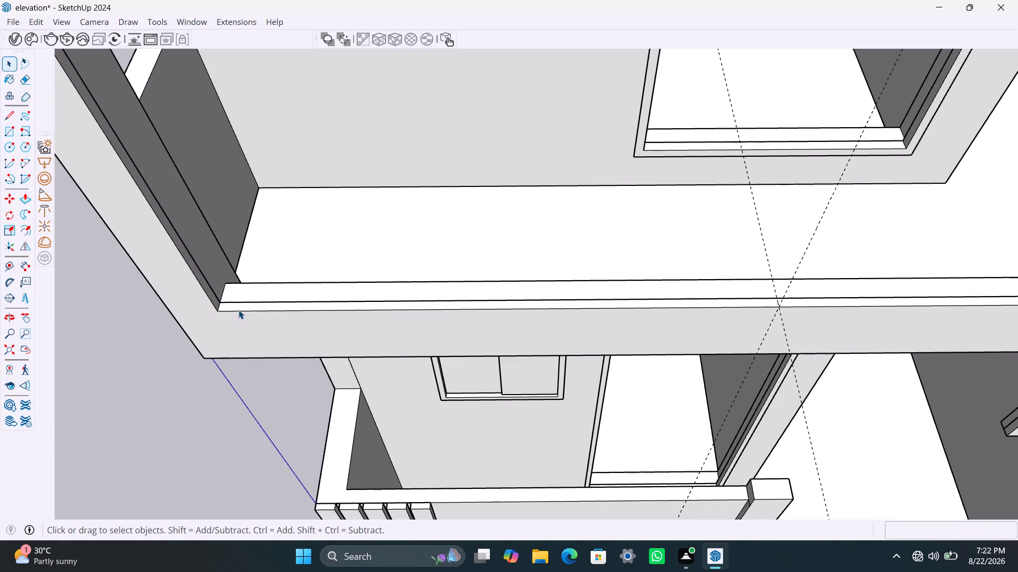
Inside the balcony frame group, draw a rectangle about 8'10 9/16" long over the lower strip, from its inner corner to the guides.
{"action": "left_click", "coordinate": [239, 310]}
{"action": "triple_click", "coordinate": [241, 308]}
{"action": "triple_click", "coordinate": [241, 308]}
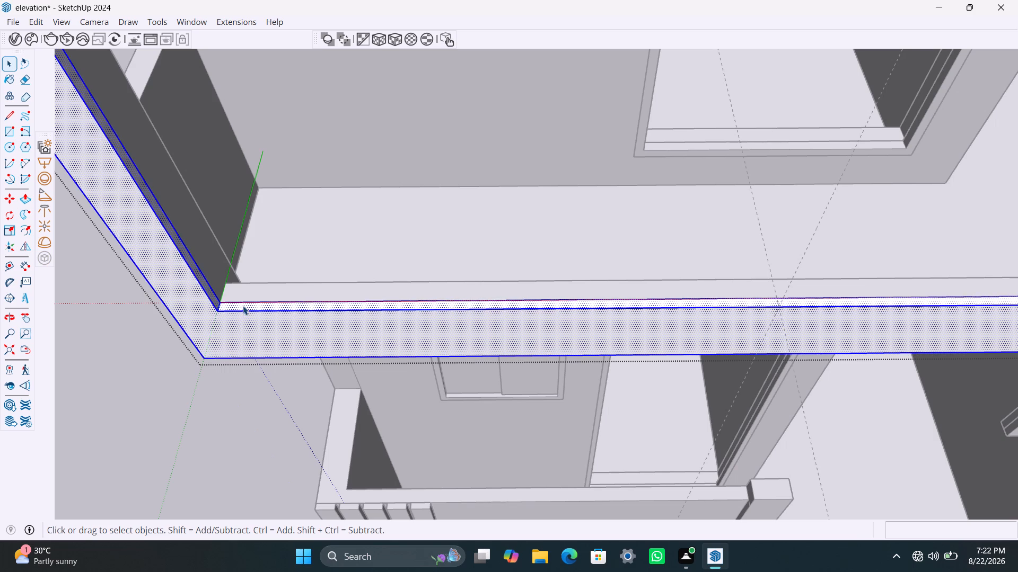
{"action": "triple_click", "coordinate": [243, 303]}
{"action": "left_click", "coordinate": [243, 303]}
{"action": "double_click", "coordinate": [247, 305]}
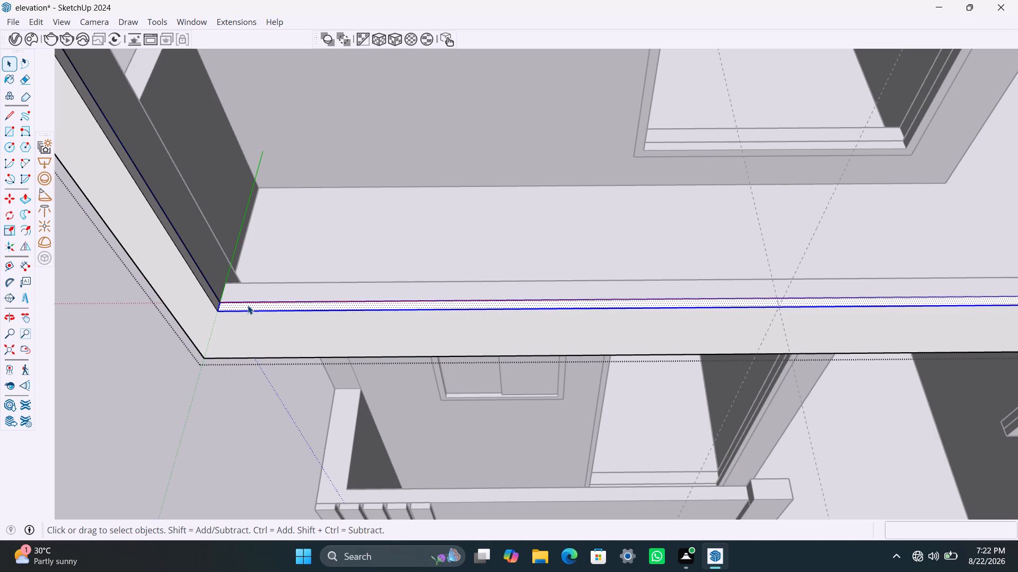
{"action": "key", "text": "r"}
{"action": "left_click", "coordinate": [225, 301]}
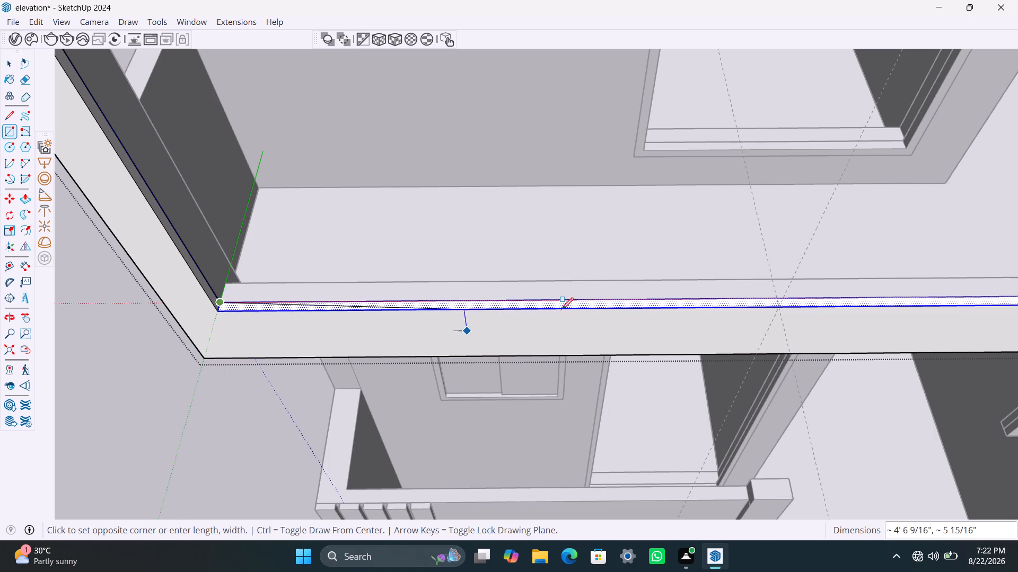
{"action": "left_click", "coordinate": [781, 315]}
{"action": "key", "text": "space"}
Group the narrow rectangle along the balcony frame's lower strip together with its edges, and open the group for editing.
{"action": "double_click", "coordinate": [733, 314]}
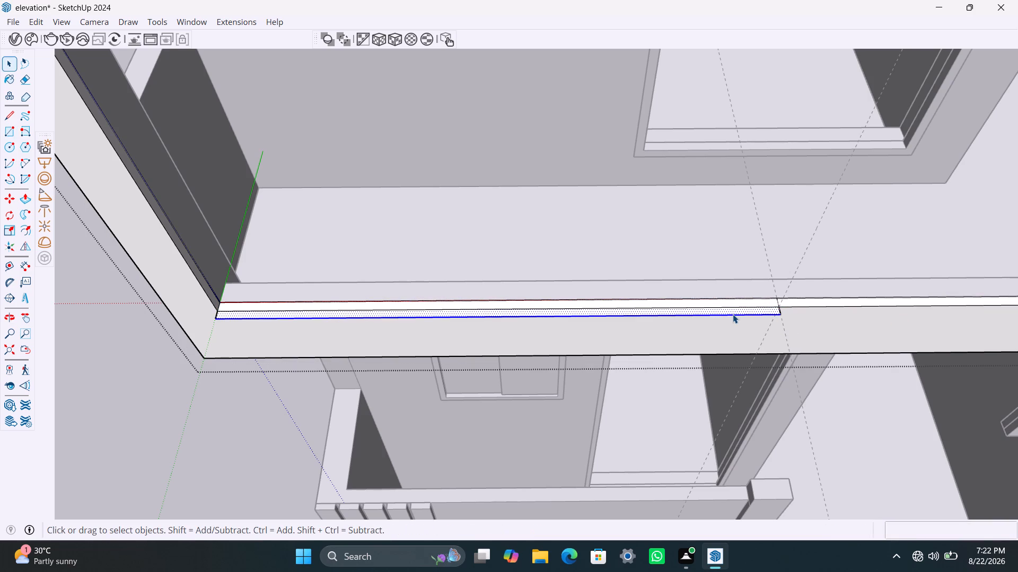
{"action": "double_click", "coordinate": [733, 314]}
{"action": "double_click", "coordinate": [733, 314]}
{"action": "double_click", "coordinate": [733, 314]}
{"action": "double_click", "coordinate": [748, 314]}
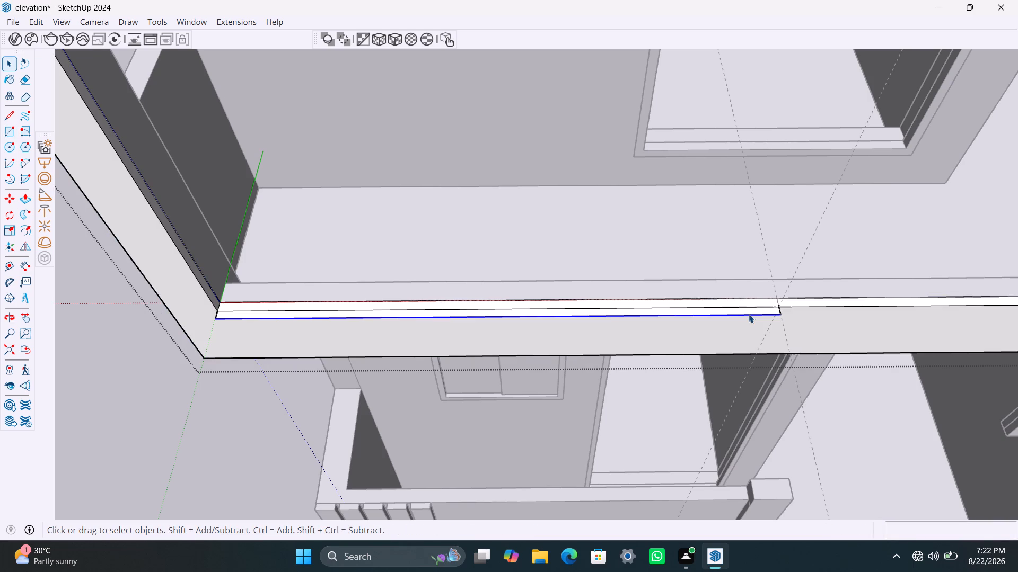
{"action": "scroll", "coordinate": [773, 307], "scroll_direction": "up", "scroll_amount": 9}
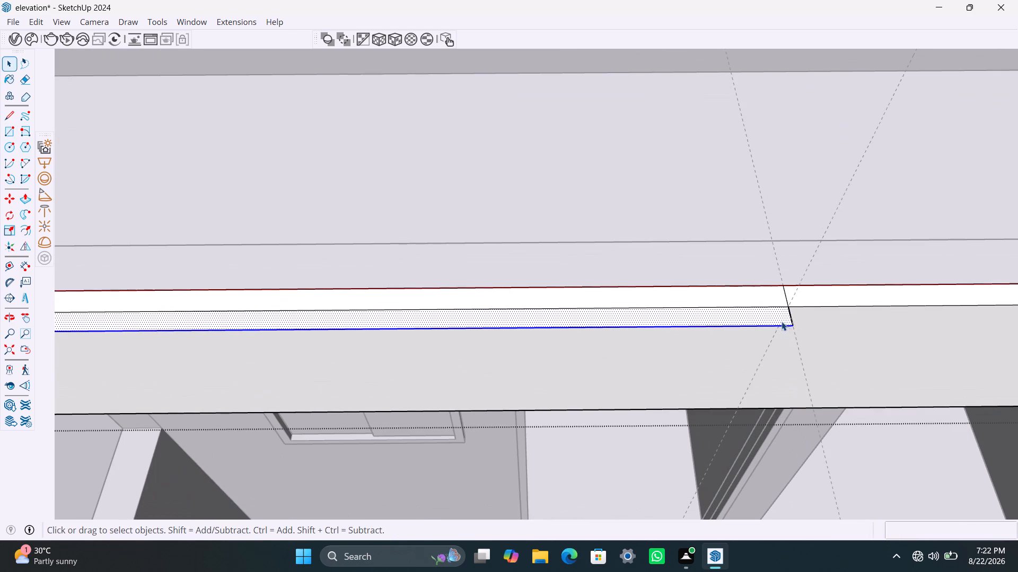
{"action": "triple_click", "coordinate": [784, 320]}
{"action": "double_click", "coordinate": [784, 320]}
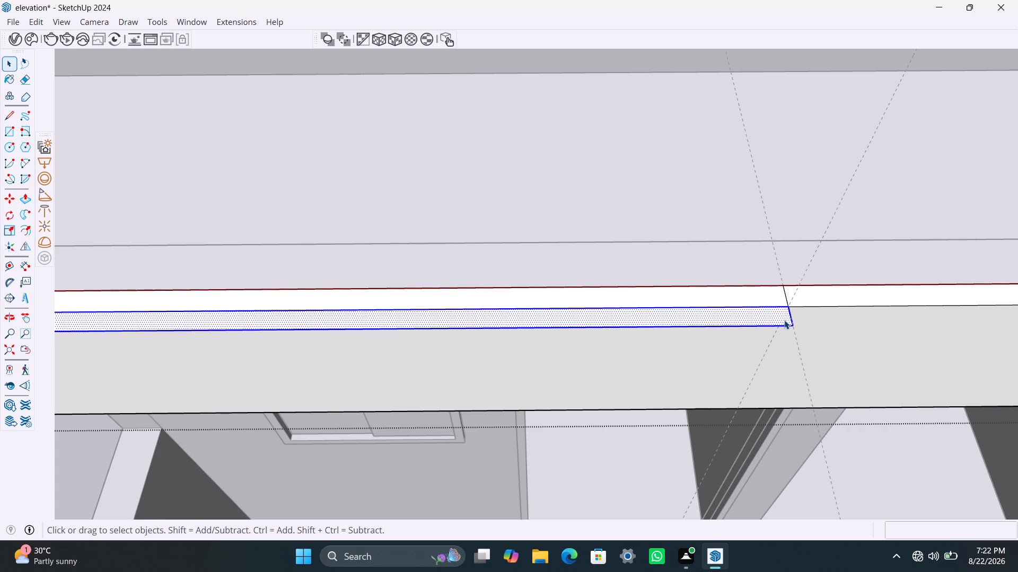
{"action": "left_click", "coordinate": [784, 320]}
{"action": "double_click", "coordinate": [785, 319]}
{"action": "right_click", "coordinate": [785, 319]}
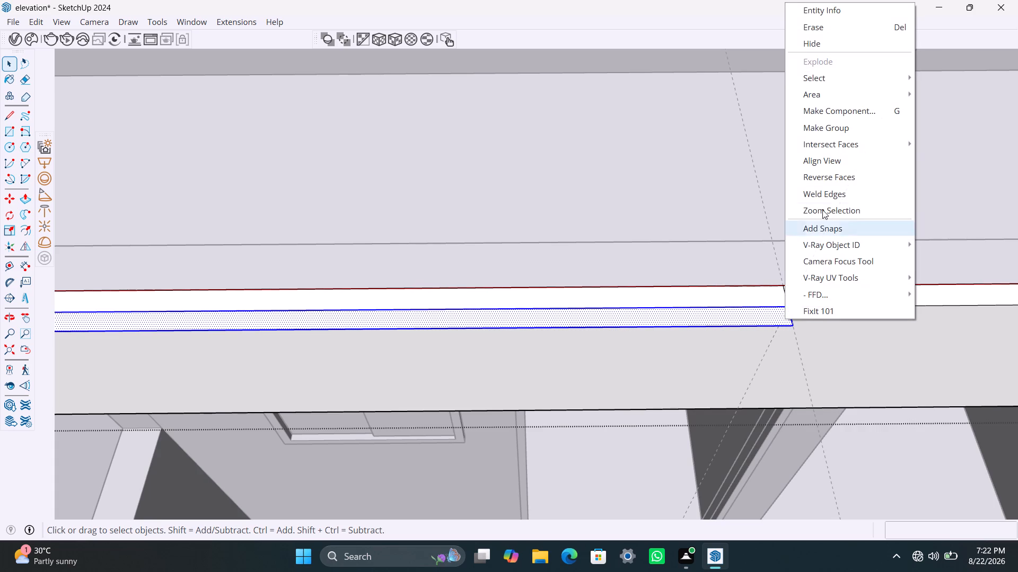
{"action": "left_click", "coordinate": [829, 132]}
{"action": "left_click", "coordinate": [776, 321]}
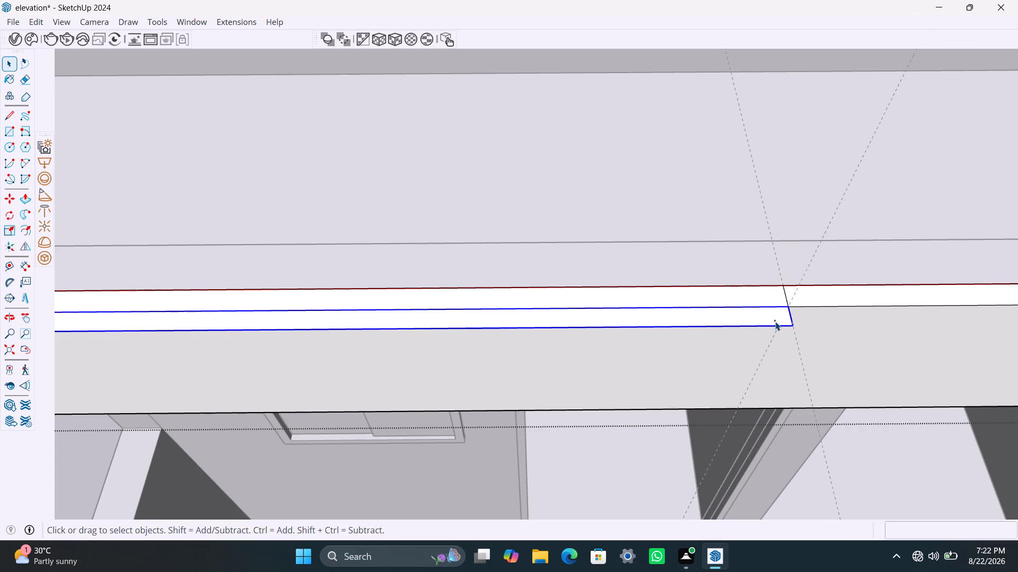
{"action": "triple_click", "coordinate": [771, 320]}
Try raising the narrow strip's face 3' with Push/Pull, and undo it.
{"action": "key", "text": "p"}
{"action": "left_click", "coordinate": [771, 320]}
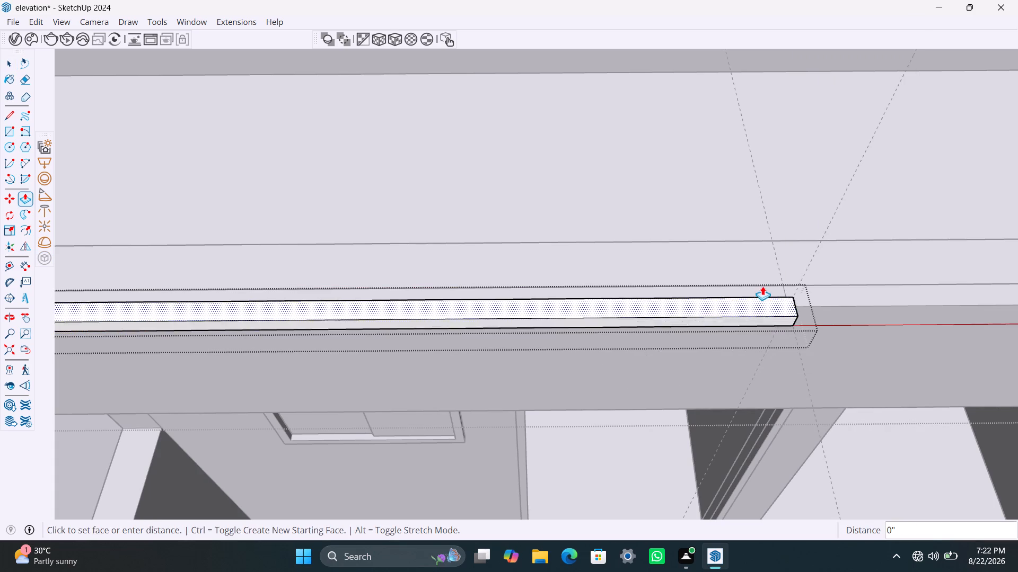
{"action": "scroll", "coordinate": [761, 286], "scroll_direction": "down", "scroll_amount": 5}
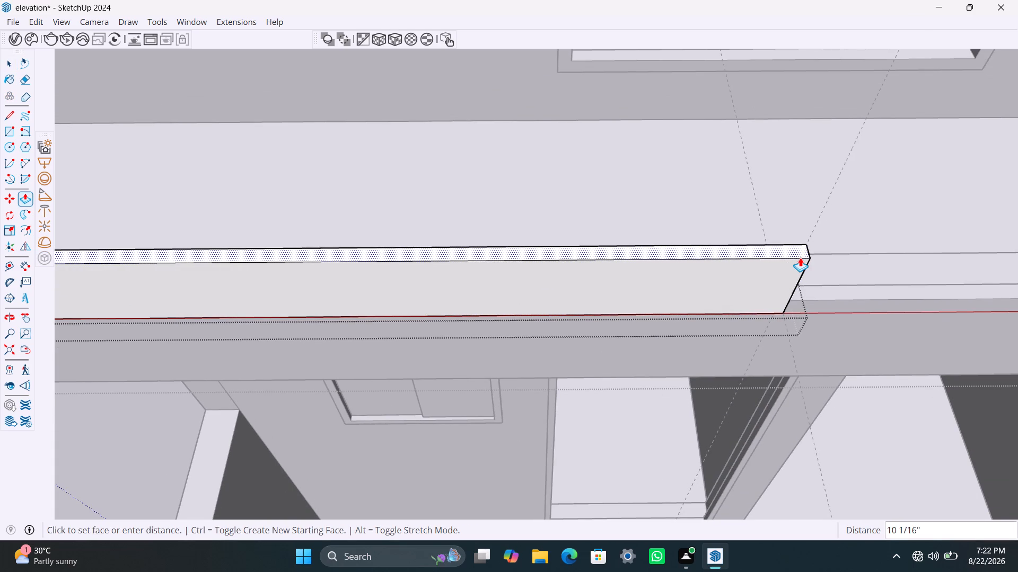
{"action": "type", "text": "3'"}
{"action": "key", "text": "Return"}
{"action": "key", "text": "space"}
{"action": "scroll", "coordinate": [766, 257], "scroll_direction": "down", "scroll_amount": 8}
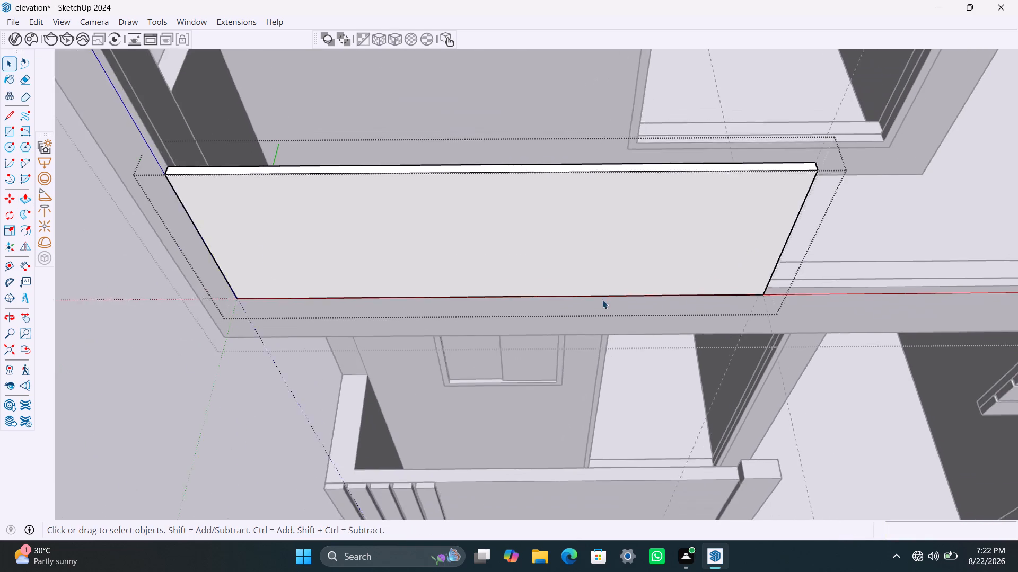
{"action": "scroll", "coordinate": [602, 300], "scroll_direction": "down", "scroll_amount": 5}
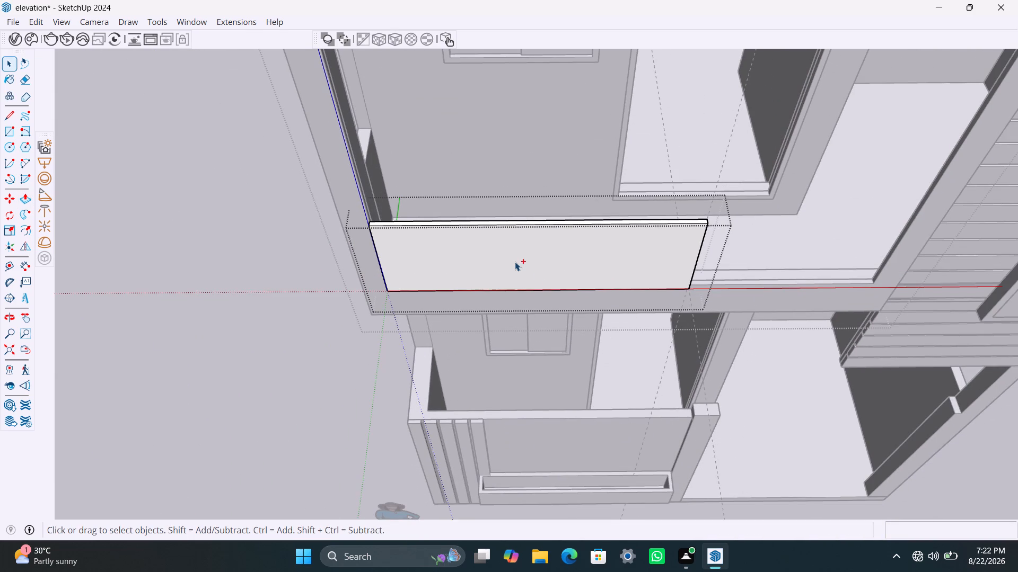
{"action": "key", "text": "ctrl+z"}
Raise the narrow strip's face 9" with Push/Pull to form a low balcony wall.
{"action": "scroll", "coordinate": [506, 284], "scroll_direction": "up", "scroll_amount": 9}
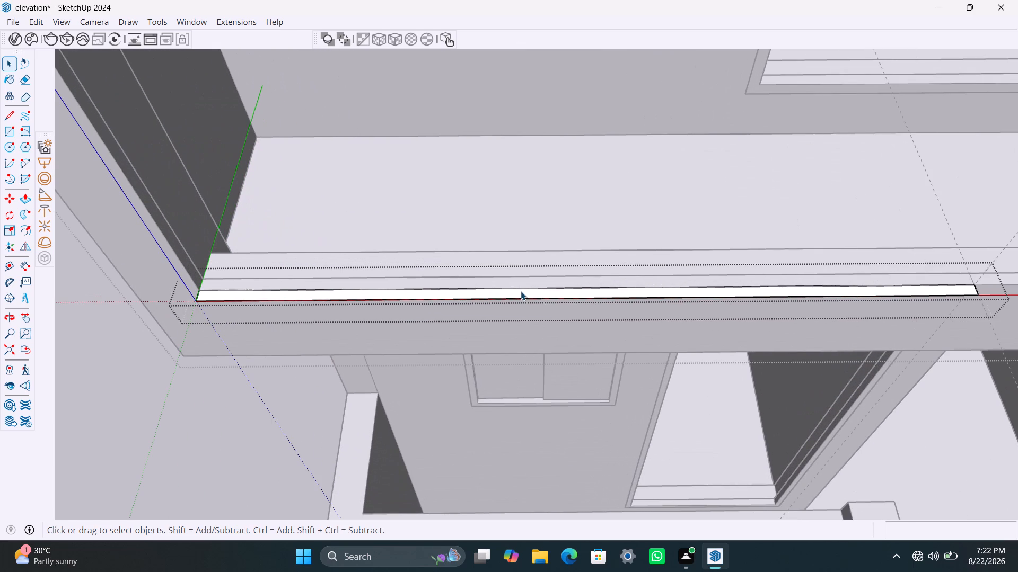
{"action": "left_click", "coordinate": [523, 292]}
{"action": "key", "text": "p"}
{"action": "left_click", "coordinate": [524, 292]}
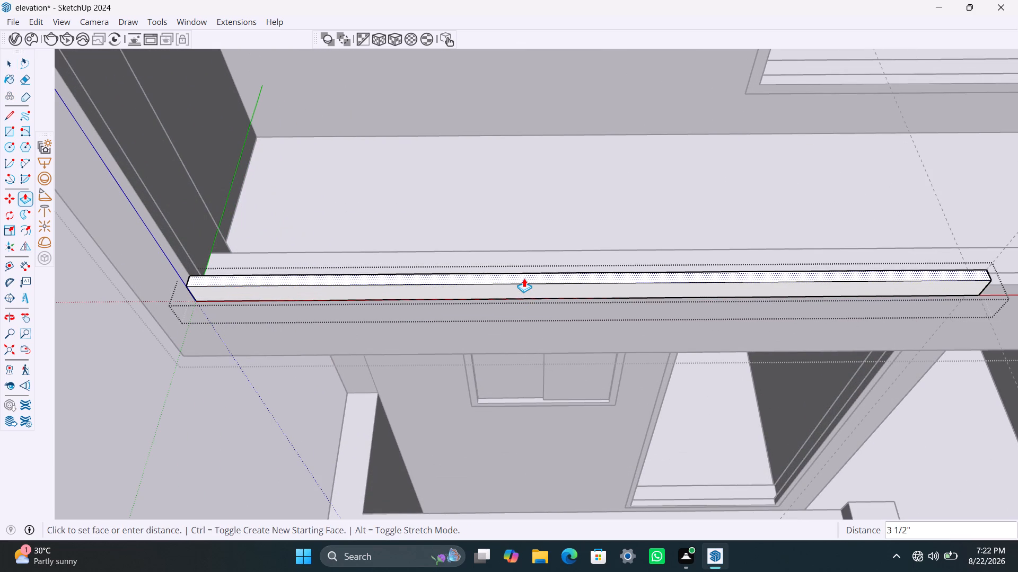
{"action": "type", "text": "9\""}
{"action": "key", "text": "Return"}
{"action": "key", "text": "space"}
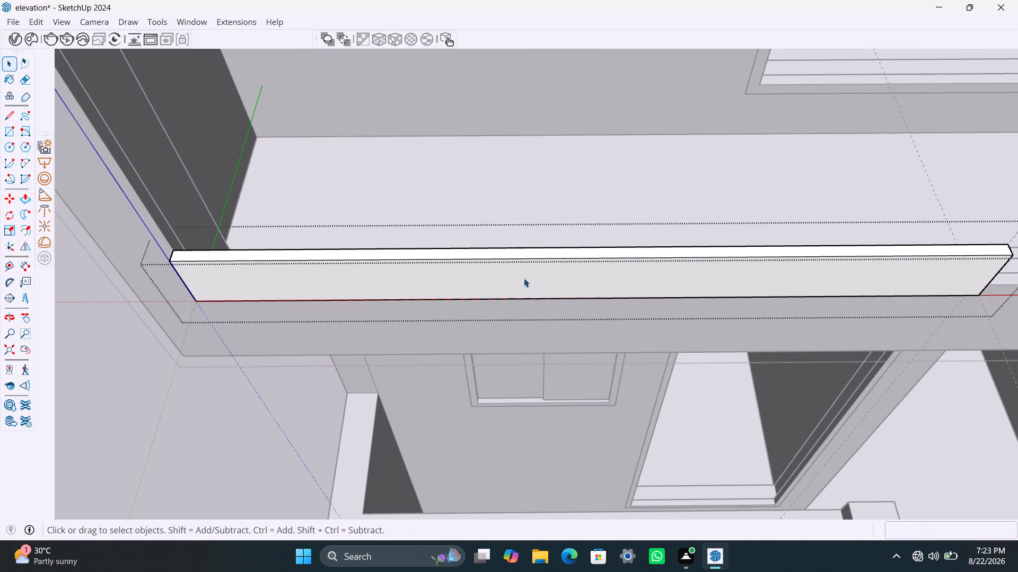
Copy the short edge of the low wall's top face 2' along the wall from the frame's inner corner.
{"action": "scroll", "coordinate": [624, 237], "scroll_direction": "down", "scroll_amount": 8}
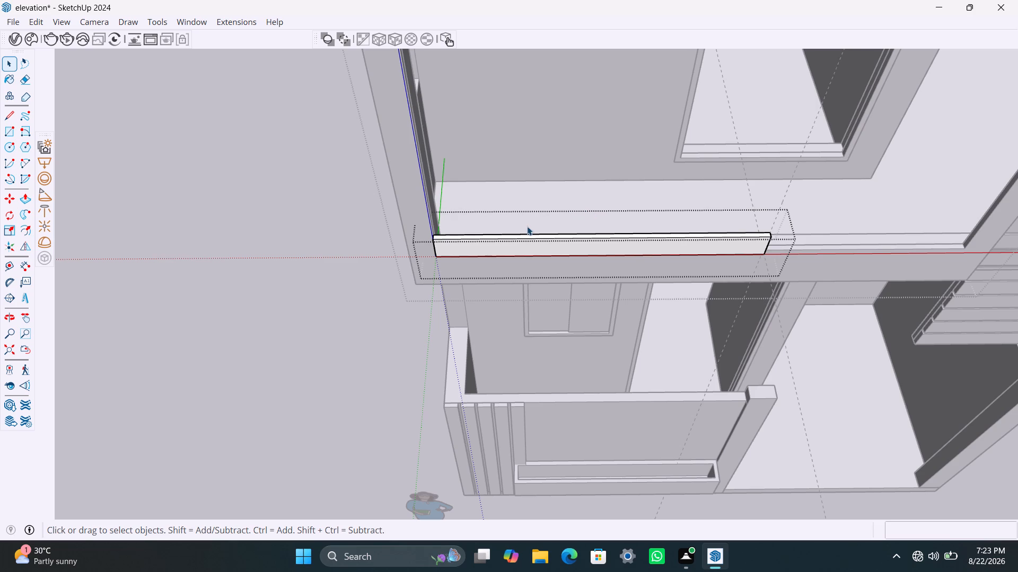
{"action": "middle_click_drag", "start_coordinate": [522, 227], "coordinate": [493, 238]}
{"action": "scroll", "coordinate": [435, 240], "scroll_direction": "up", "scroll_amount": 3}
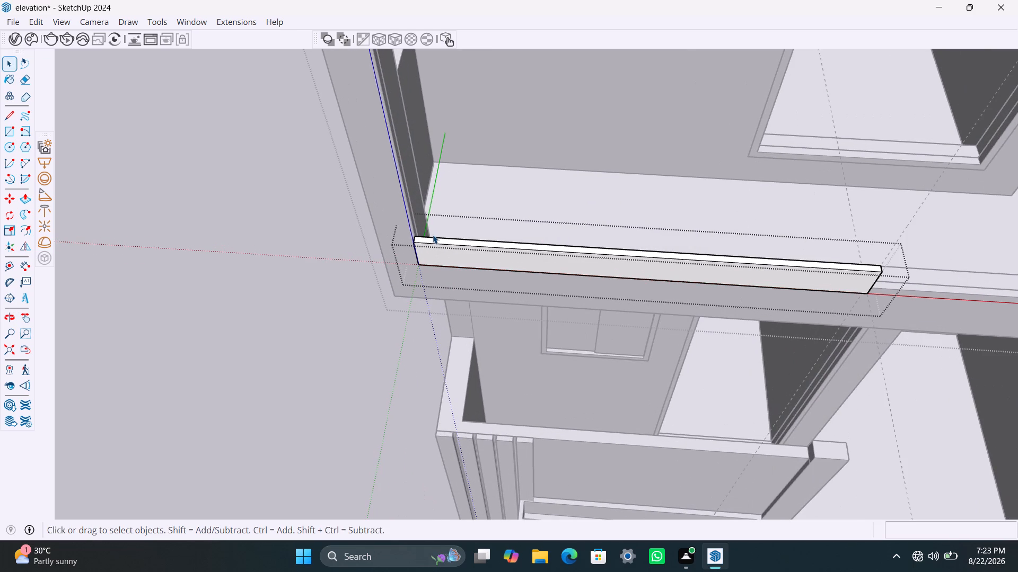
{"action": "scroll", "coordinate": [424, 248], "scroll_direction": "up", "scroll_amount": 4}
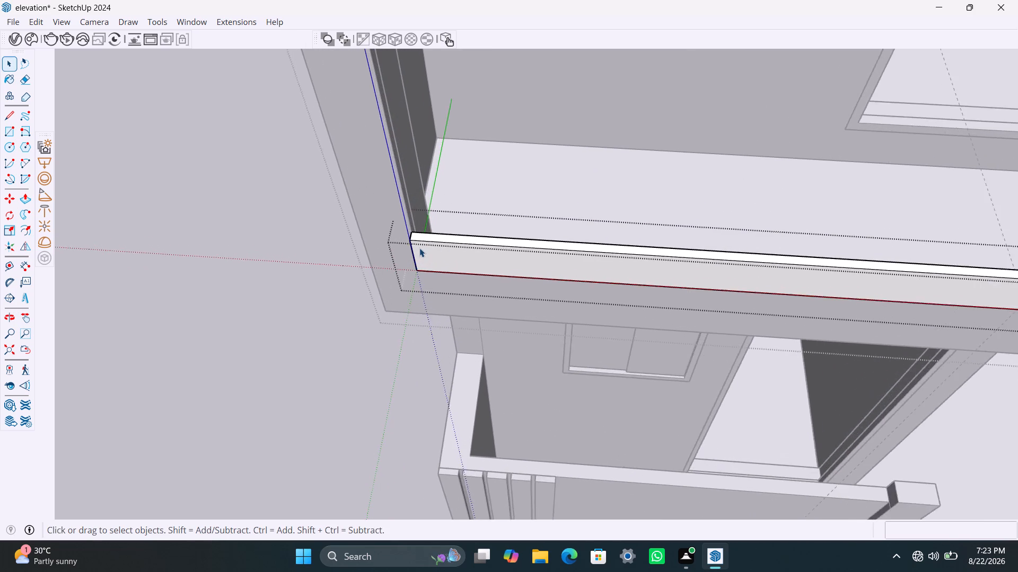
{"action": "scroll", "coordinate": [419, 248], "scroll_direction": "up", "scroll_amount": 6}
{"action": "left_click", "coordinate": [408, 236]}
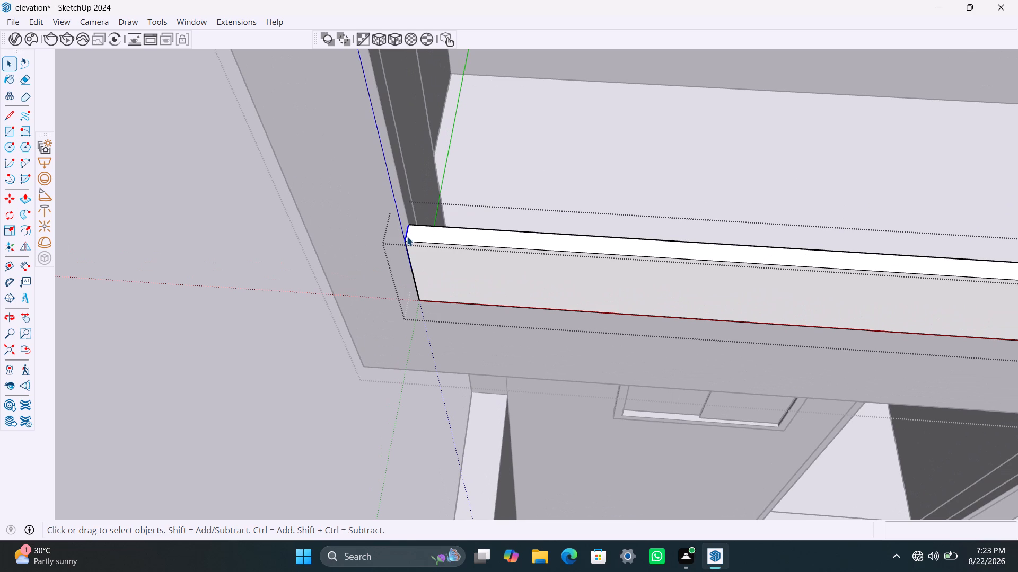
{"action": "key", "text": "m"}
{"action": "left_click", "coordinate": [409, 226]}
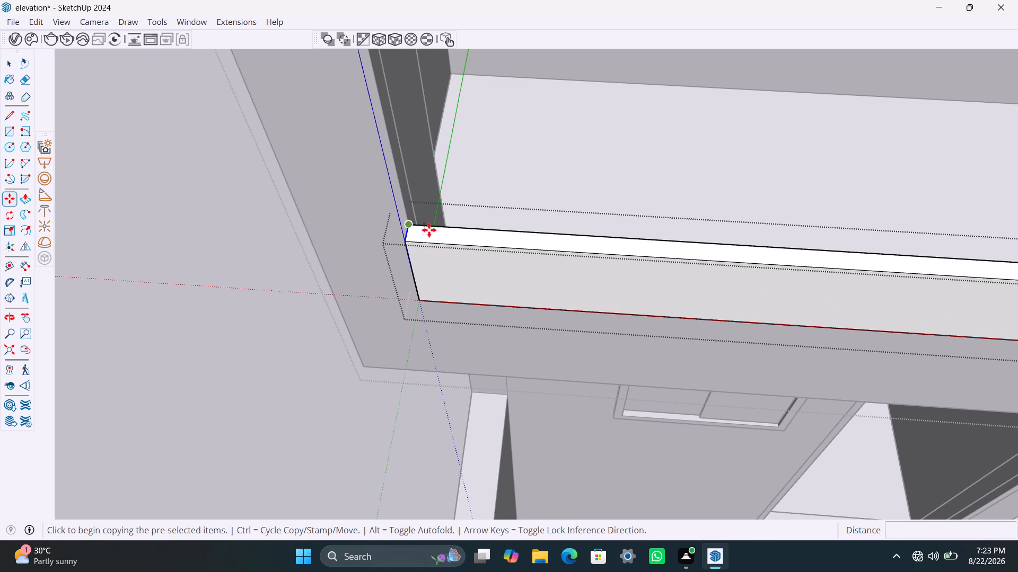
{"action": "type", "text": "2'"}
{"action": "key", "text": "Return"}
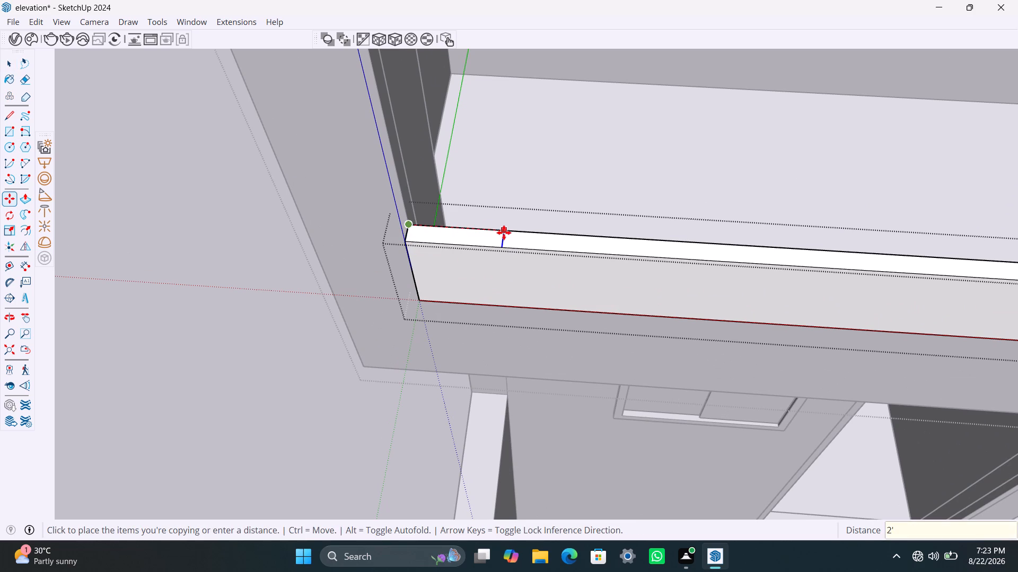
{"action": "key", "text": "space"}
Raise the 2' section of the low wall's top face by 2'3" with Push/Pull.
{"action": "left_click", "coordinate": [523, 240]}
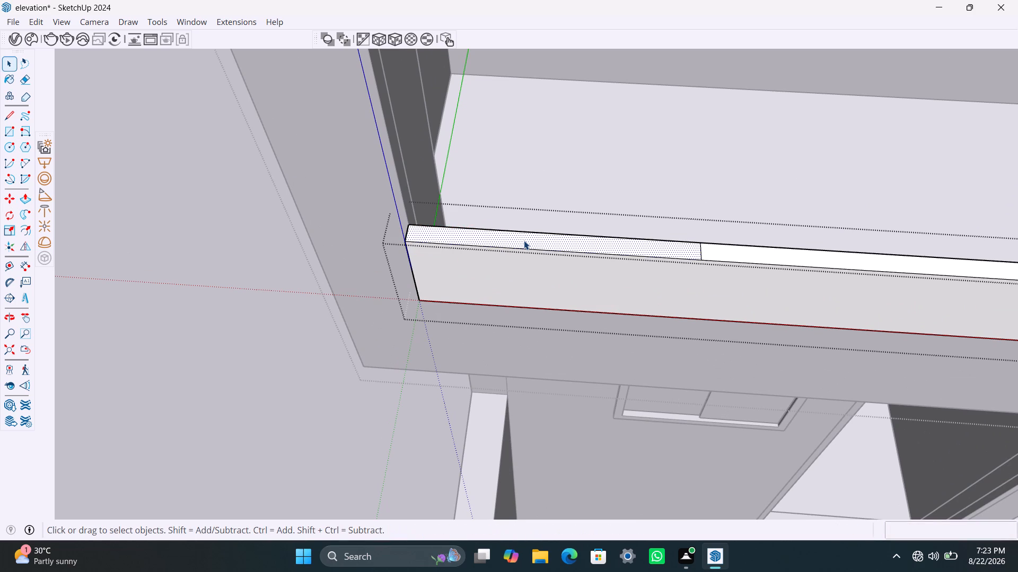
{"action": "key", "text": "p"}
{"action": "left_click", "coordinate": [524, 240]}
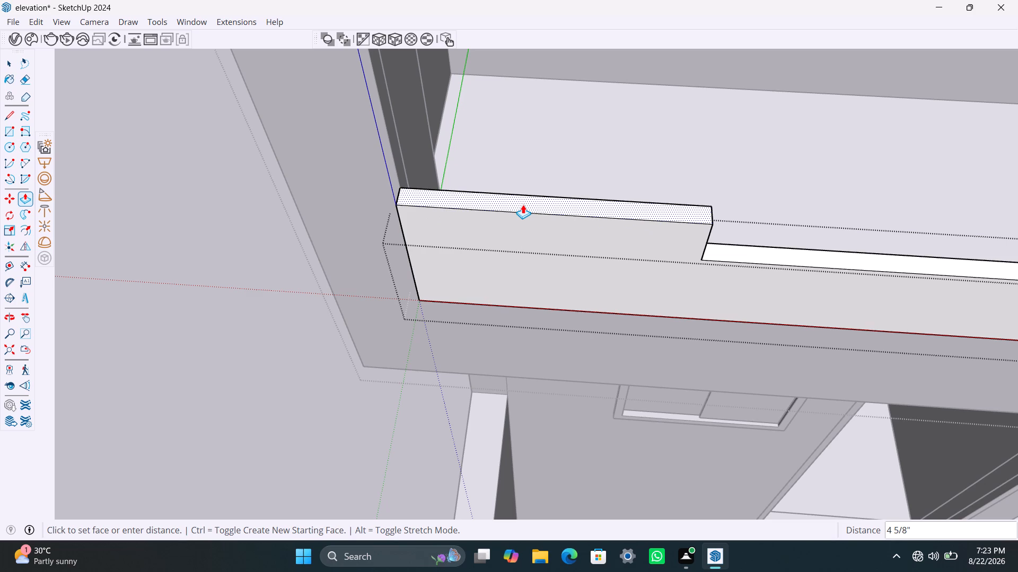
{"action": "type", "text": "2'3"}
{"action": "key", "text": "shift+quotedbl"}
{"action": "key", "text": "Return"}
{"action": "scroll", "coordinate": [524, 203], "scroll_direction": "down", "scroll_amount": 4}
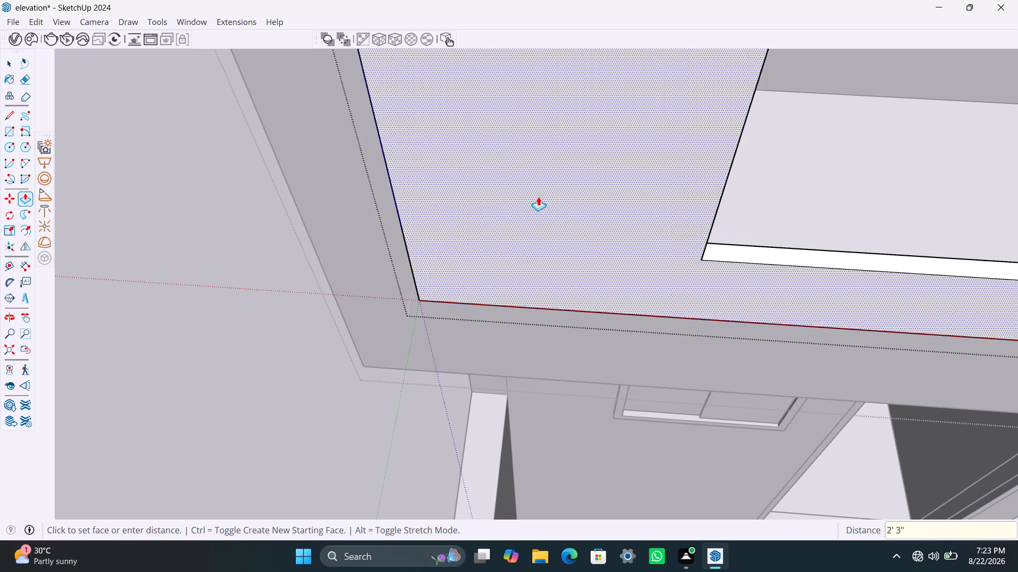
{"action": "scroll", "coordinate": [538, 196], "scroll_direction": "down", "scroll_amount": 10}
{"action": "middle_click_drag", "start_coordinate": [507, 196], "coordinate": [422, 212]}
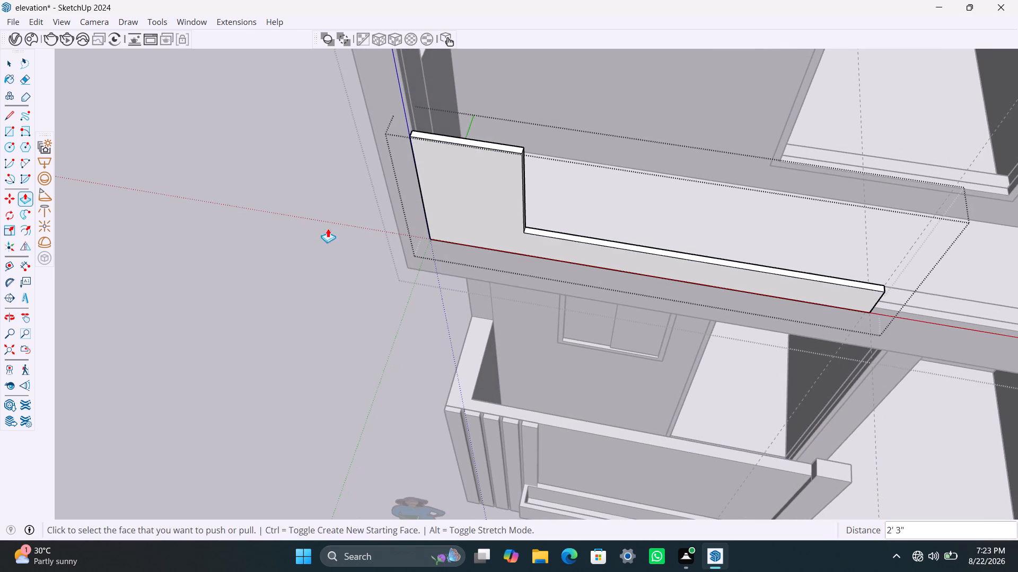
{"action": "key", "text": "space"}
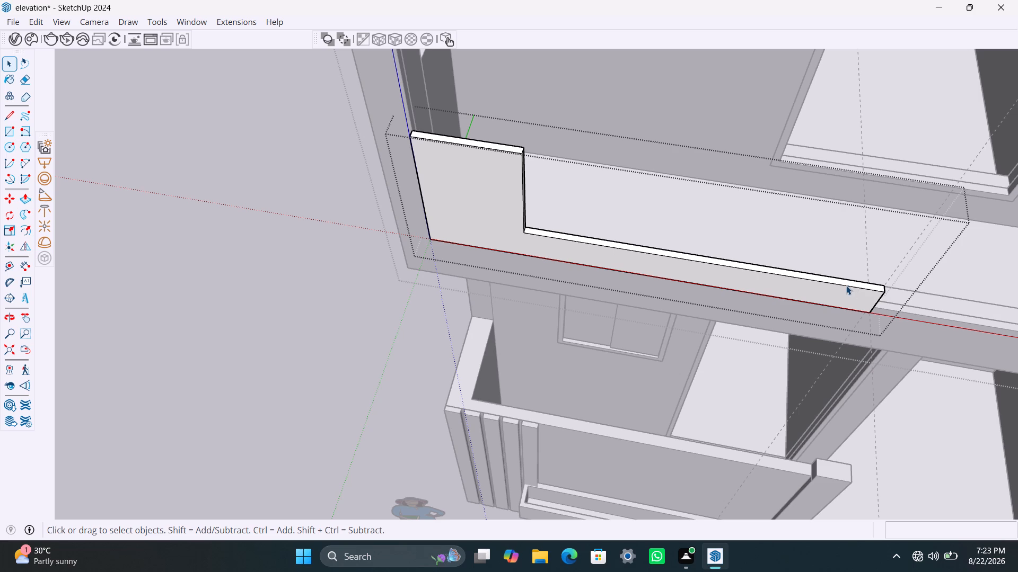
Extend the low wall's free end face about 5'6" with Push/Pull to meet the balcony frame's opposite side.
{"action": "scroll", "coordinate": [873, 273], "scroll_direction": "down", "scroll_amount": 4}
{"action": "middle_click_drag", "start_coordinate": [858, 294], "coordinate": [601, 306]}
{"action": "scroll", "coordinate": [635, 306], "scroll_direction": "up", "scroll_amount": 4}
{"action": "middle_click_drag", "start_coordinate": [627, 290], "coordinate": [561, 259]}
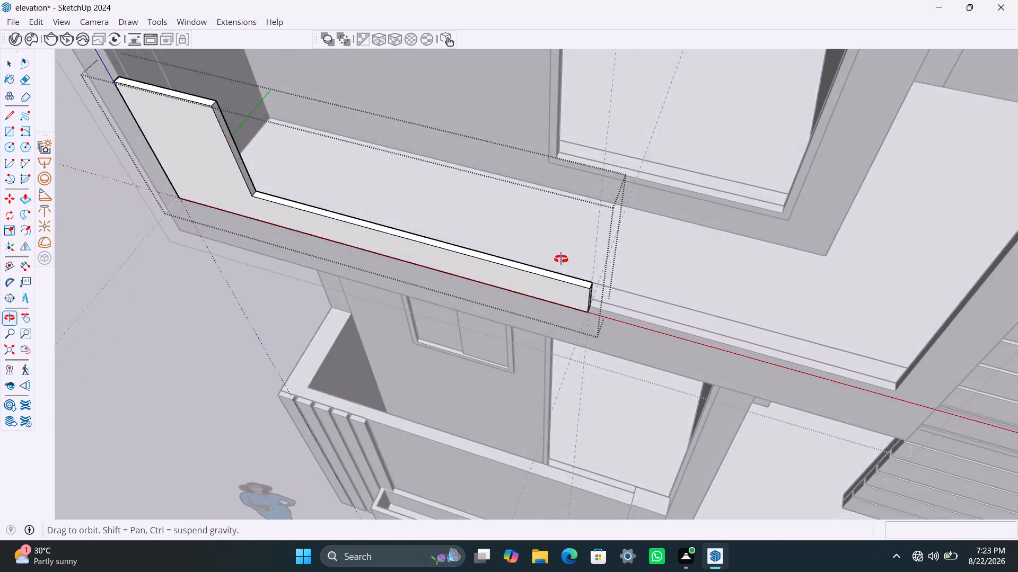
{"action": "middle_click_drag", "start_coordinate": [561, 259], "coordinate": [559, 258]}
{"action": "scroll", "coordinate": [578, 293], "scroll_direction": "up", "scroll_amount": 6}
{"action": "left_click", "coordinate": [571, 285]}
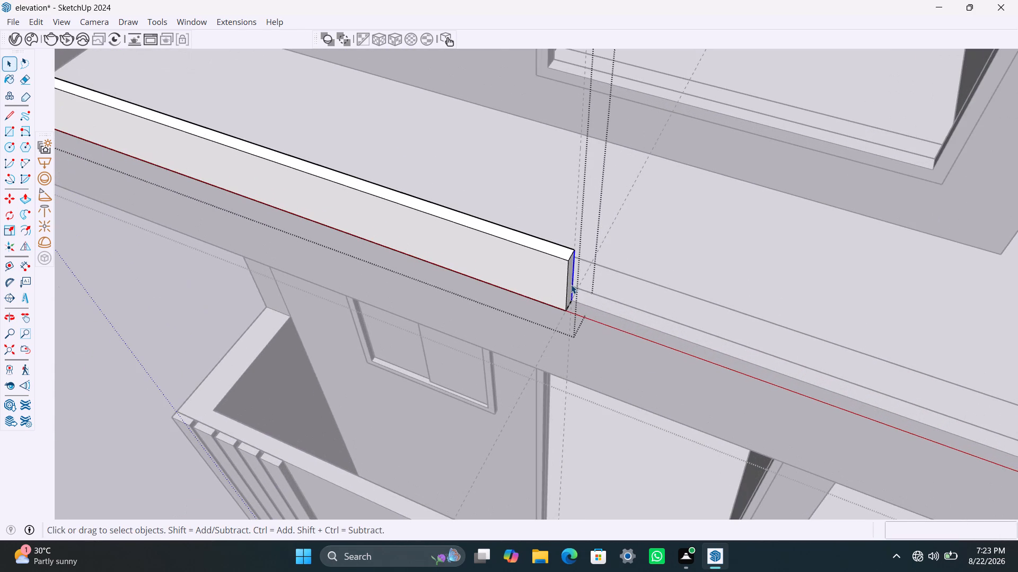
{"action": "left_click", "coordinate": [571, 284]}
{"action": "left_click", "coordinate": [570, 288]}
{"action": "scroll", "coordinate": [570, 288], "scroll_direction": "up", "scroll_amount": 4}
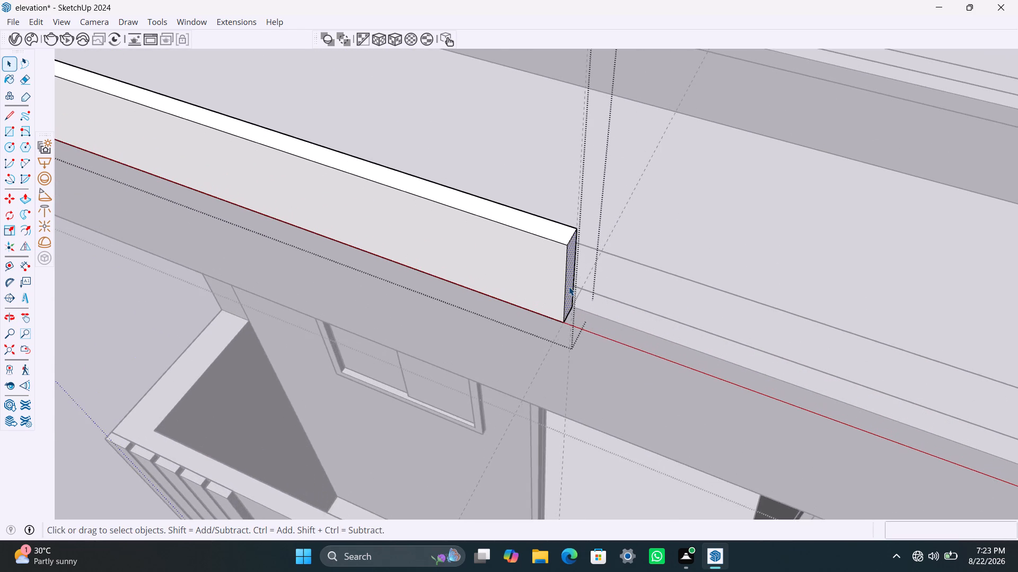
{"action": "scroll", "coordinate": [569, 287], "scroll_direction": "up", "scroll_amount": 3}
{"action": "key", "text": "p"}
{"action": "left_click", "coordinate": [569, 284]}
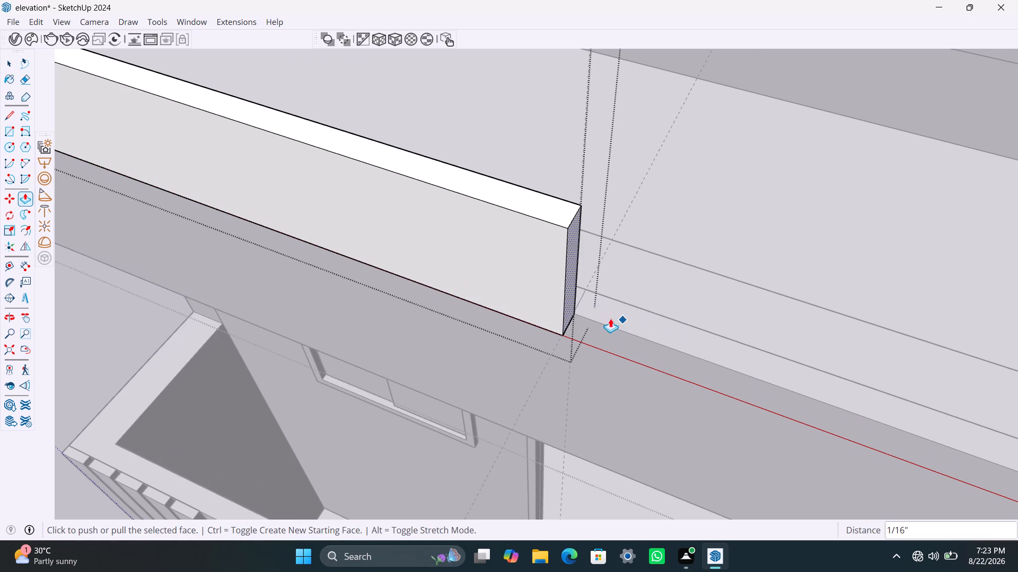
{"action": "key", "text": "space"}
{"action": "left_click", "coordinate": [569, 297]}
{"action": "key", "text": "p"}
{"action": "left_click", "coordinate": [569, 296]}
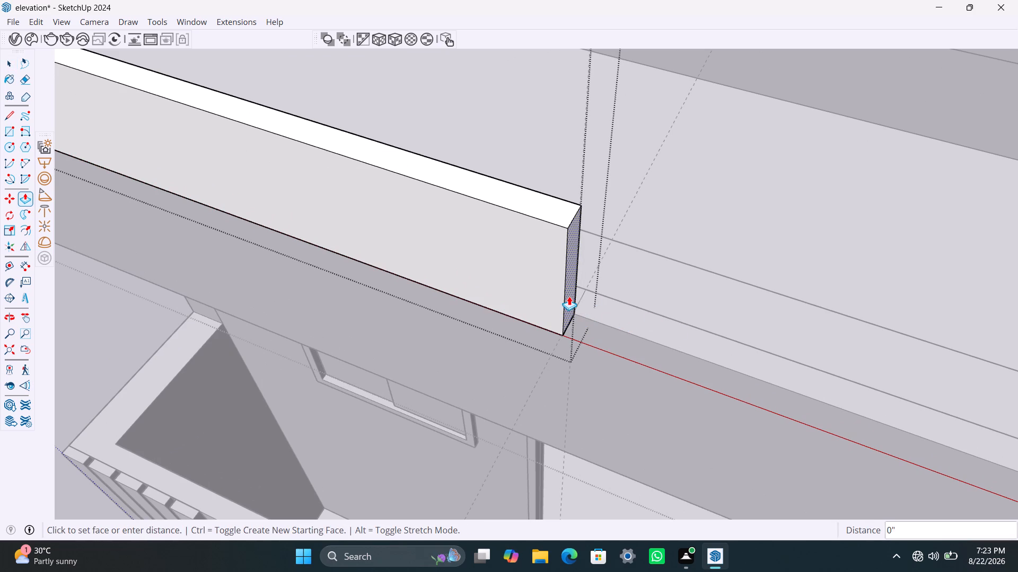
{"action": "scroll", "coordinate": [722, 359], "scroll_direction": "down", "scroll_amount": 20}
{"action": "scroll", "coordinate": [778, 373], "scroll_direction": "down", "scroll_amount": 5}
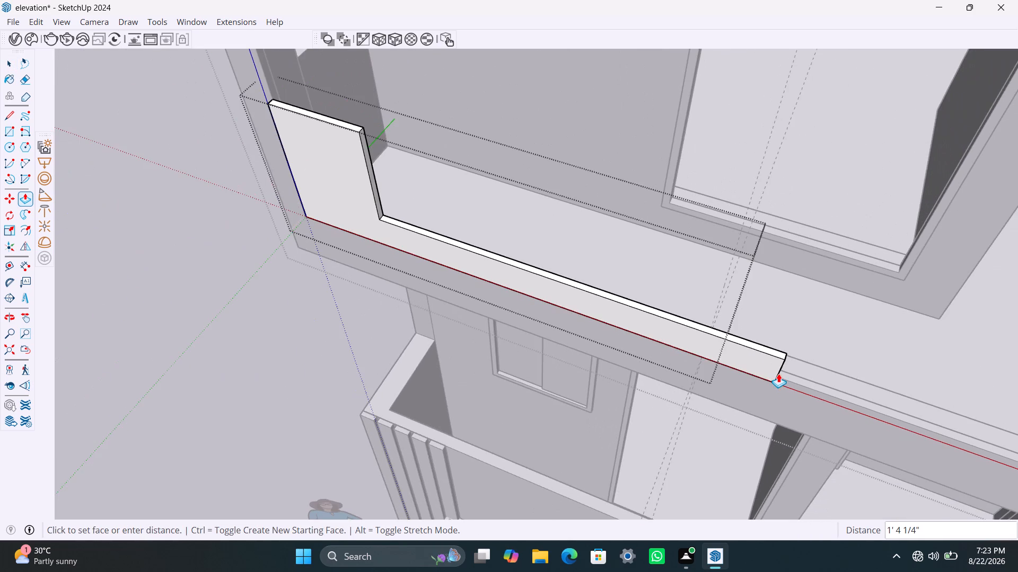
{"action": "middle_click_drag", "start_coordinate": [778, 373], "coordinate": [607, 307], "text": "shift"}
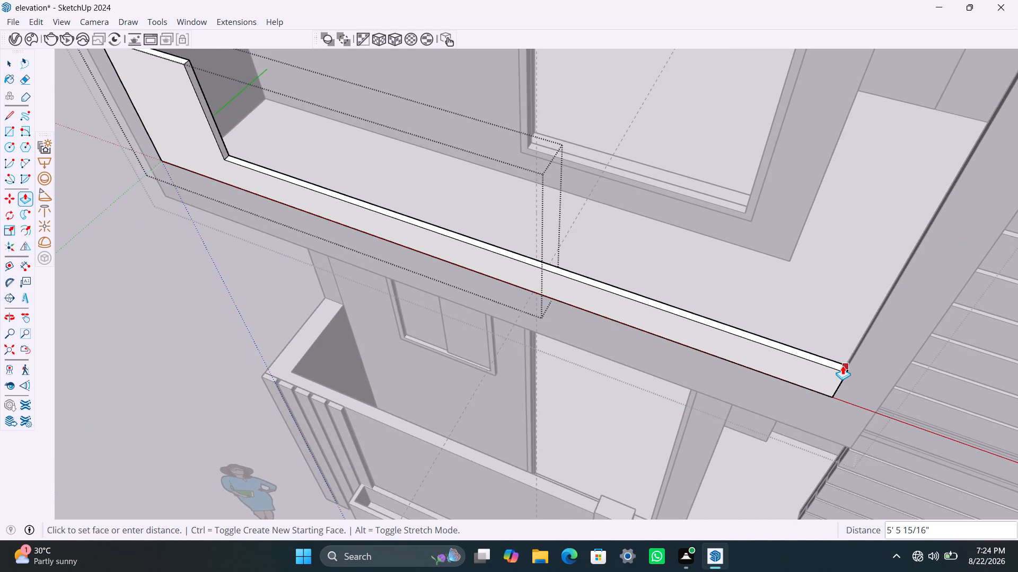
{"action": "left_click", "coordinate": [857, 358]}
{"action": "key", "text": "space"}
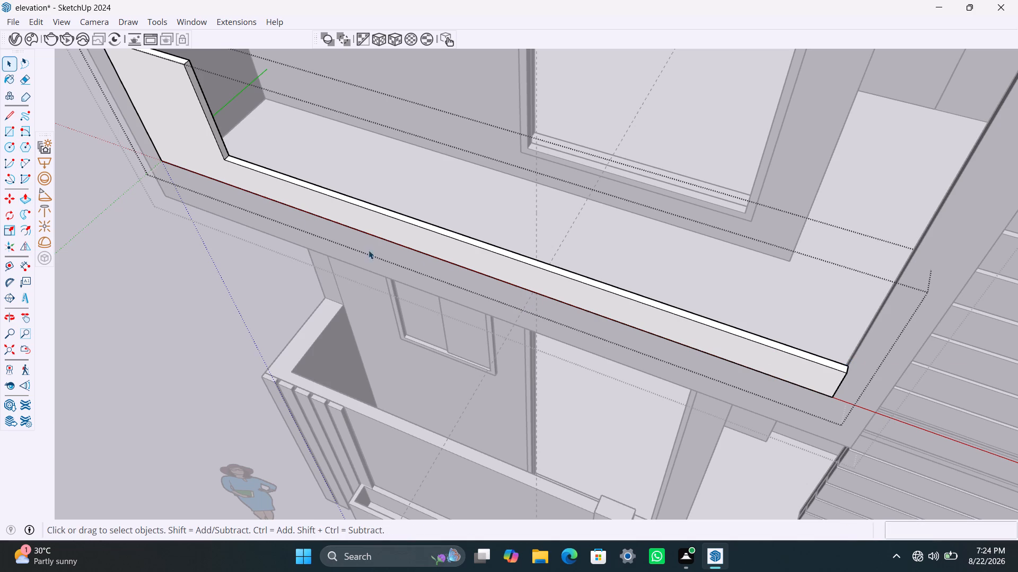
Copy the short end edge of the low wall's top face 5'6" inward from the balcony frame's side.
{"action": "left_click", "coordinate": [846, 367]}
{"action": "left_click", "coordinate": [845, 370]}
{"action": "scroll", "coordinate": [845, 371], "scroll_direction": "up", "scroll_amount": 9}
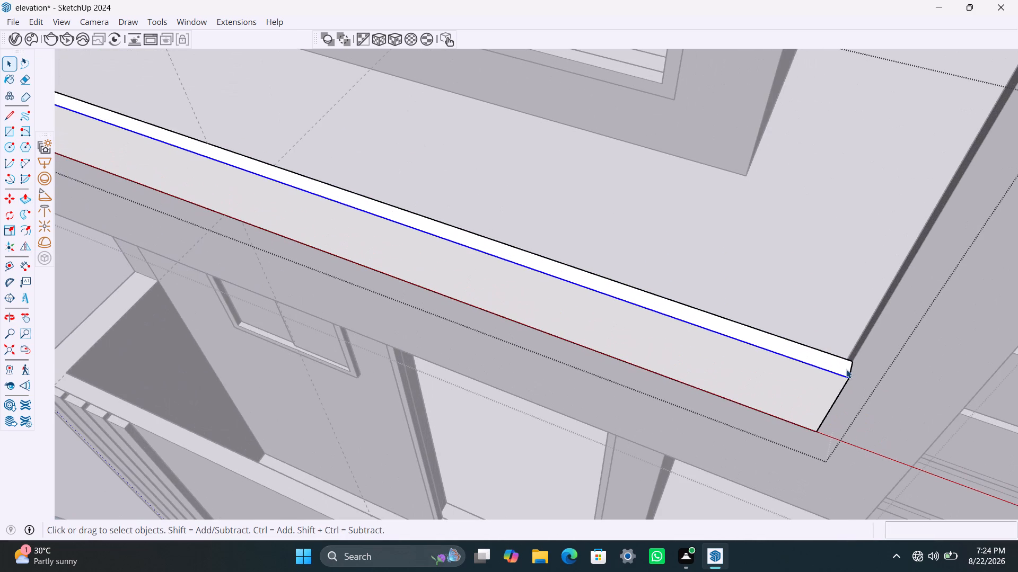
{"action": "left_click", "coordinate": [852, 366]}
{"action": "key", "text": "m"}
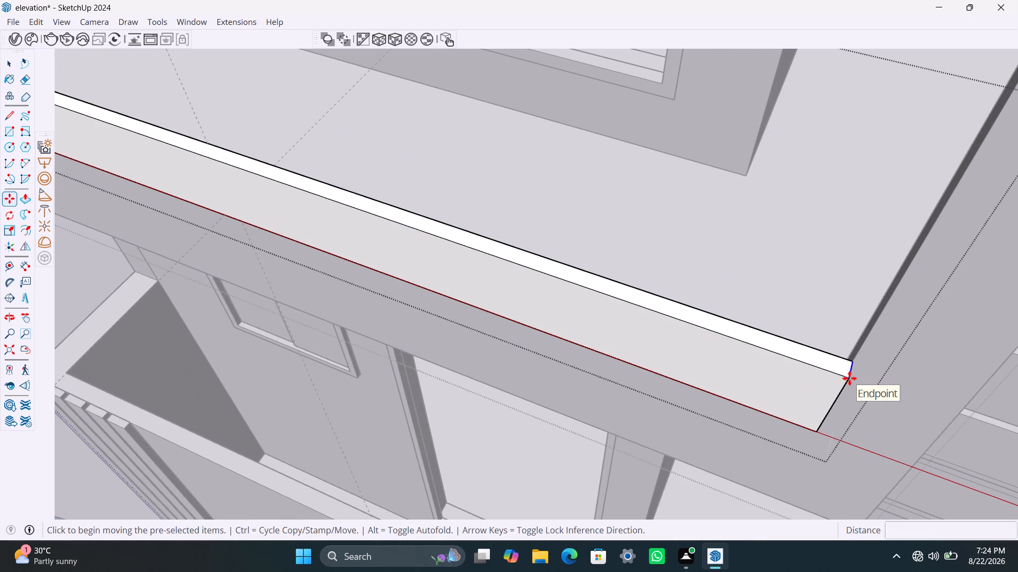
{"action": "left_click", "coordinate": [849, 378]}
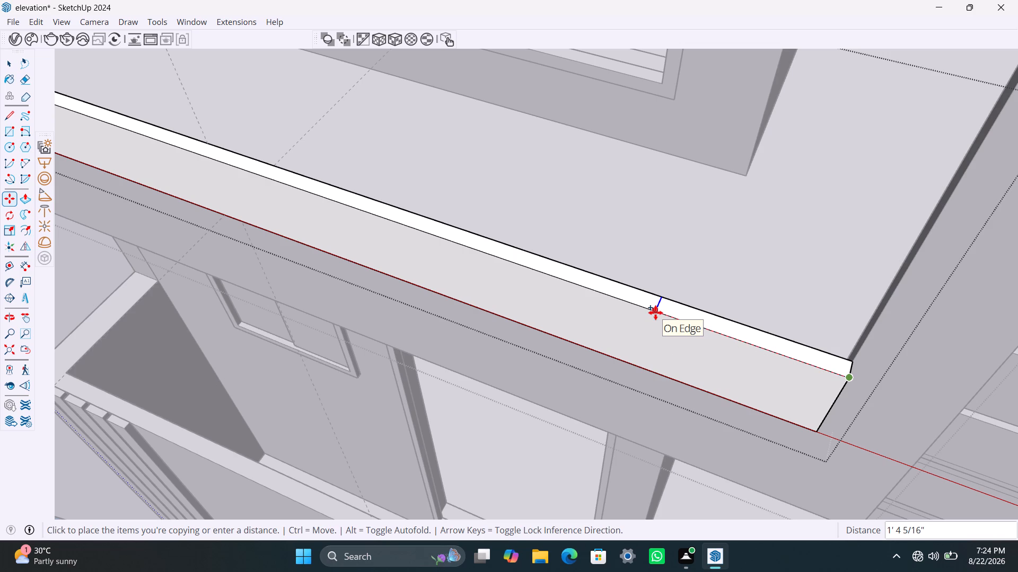
{"action": "type", "text": "5'6\""}
{"action": "key", "text": "Return"}
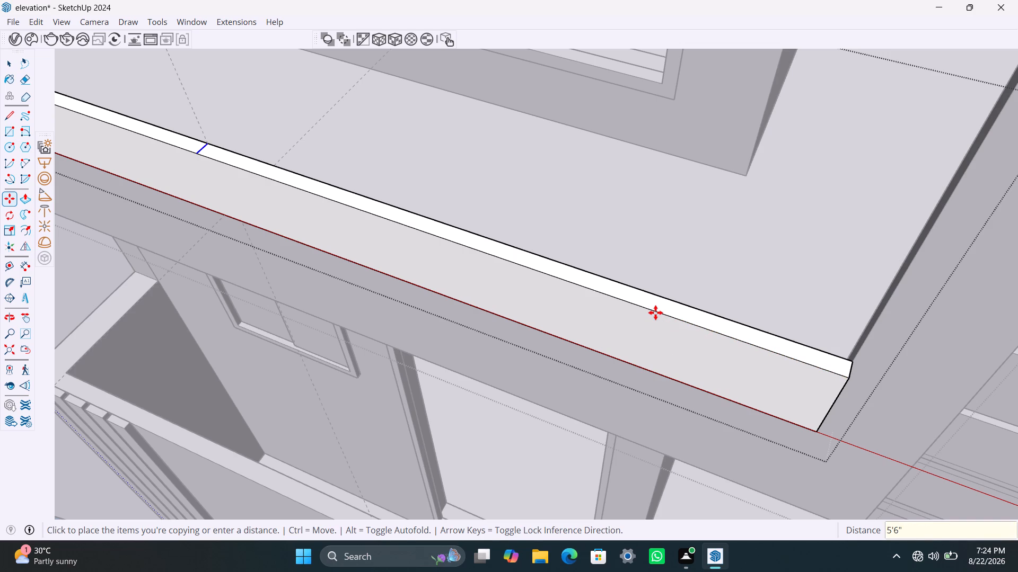
{"action": "key", "text": "space"}
Raise the 5'6" end section of the low wall's top face by 2'3" with Push/Pull.
{"action": "left_click", "coordinate": [661, 303]}
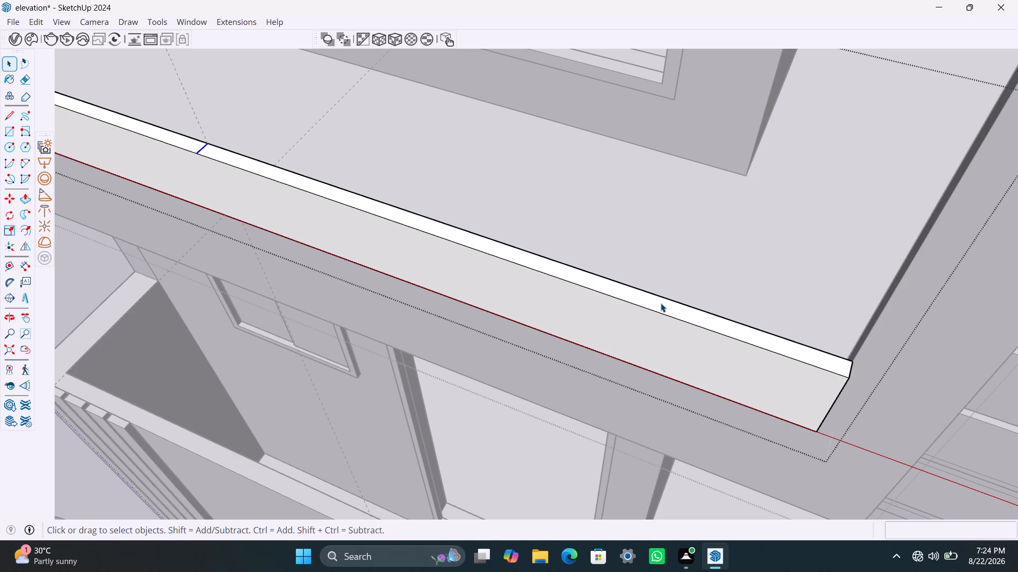
{"action": "key", "text": "p"}
{"action": "left_click", "coordinate": [661, 305]}
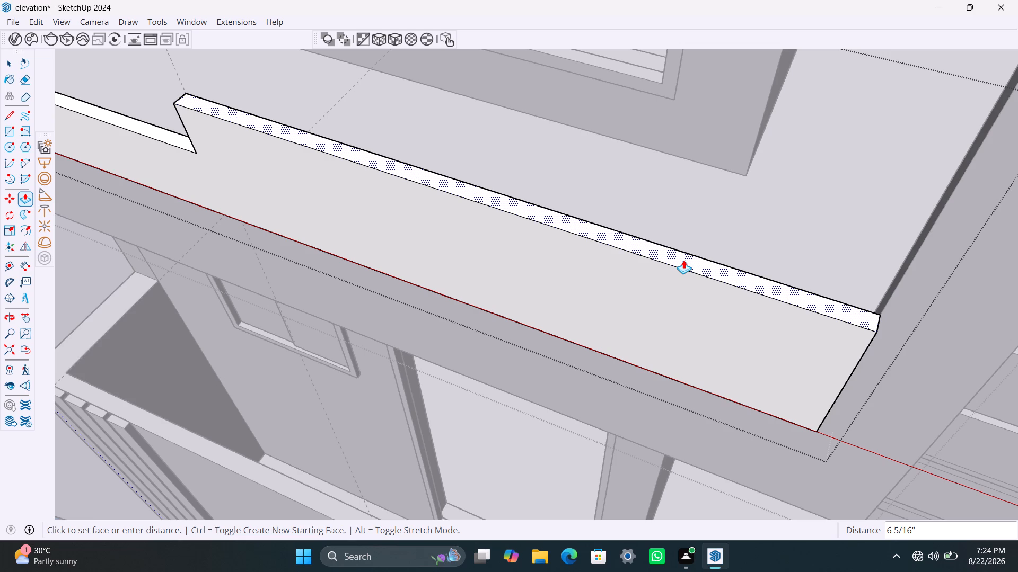
{"action": "type", "text": "2'3\""}
{"action": "key", "text": "Return"}
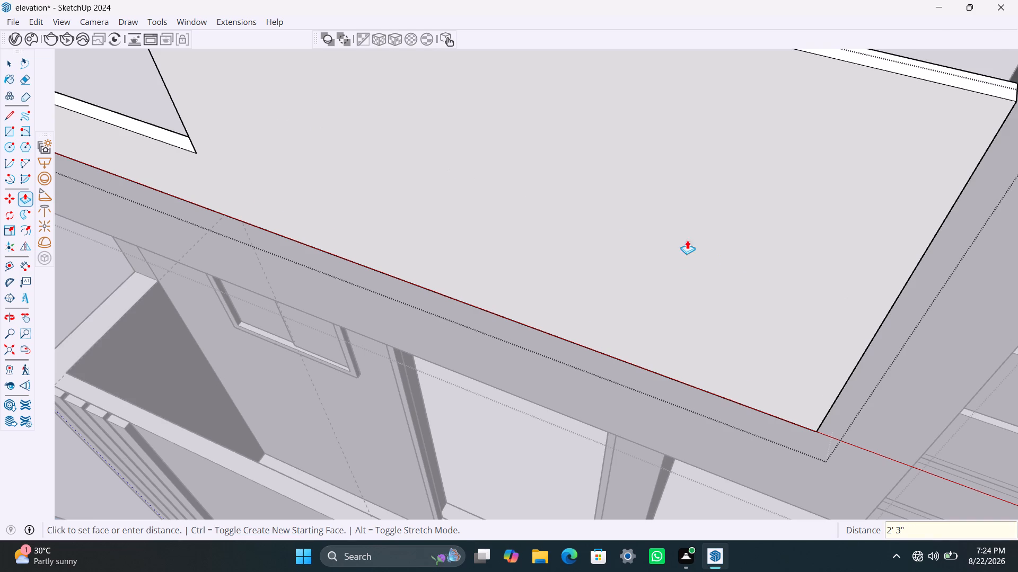
Copy the short inner edge of the raised 5'6" section's top face 2' along the wall toward the frame's side.
{"action": "scroll", "coordinate": [693, 238], "scroll_direction": "down", "scroll_amount": 15}
{"action": "middle_click_drag", "start_coordinate": [670, 254], "coordinate": [679, 258]}
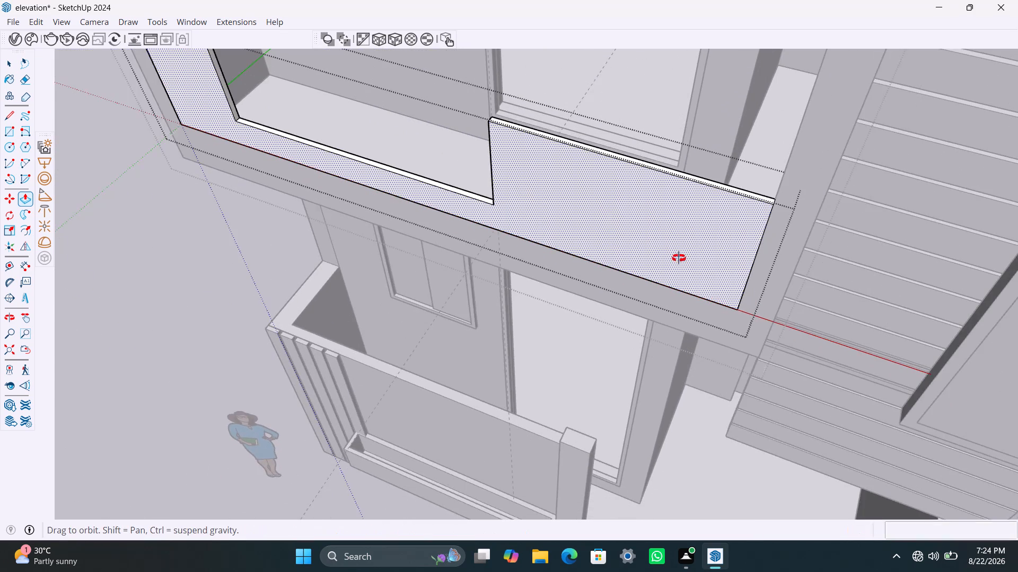
{"action": "middle_click_drag", "start_coordinate": [679, 258], "coordinate": [752, 229]}
{"action": "scroll", "coordinate": [541, 174], "scroll_direction": "down", "scroll_amount": 2}
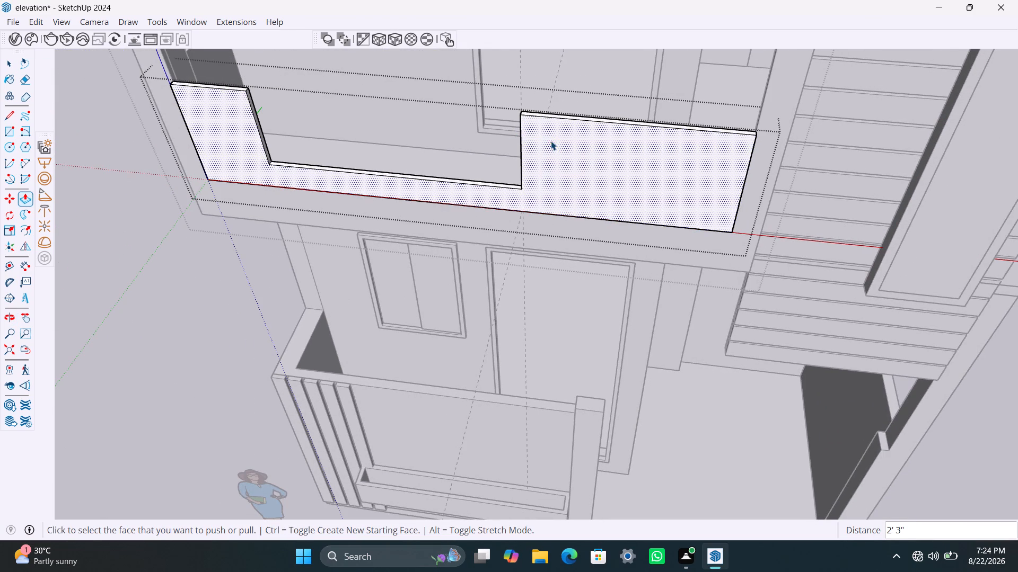
{"action": "key", "text": "space"}
{"action": "scroll", "coordinate": [551, 134], "scroll_direction": "down", "scroll_amount": 1}
{"action": "middle_click_drag", "start_coordinate": [551, 138], "coordinate": [543, 269]}
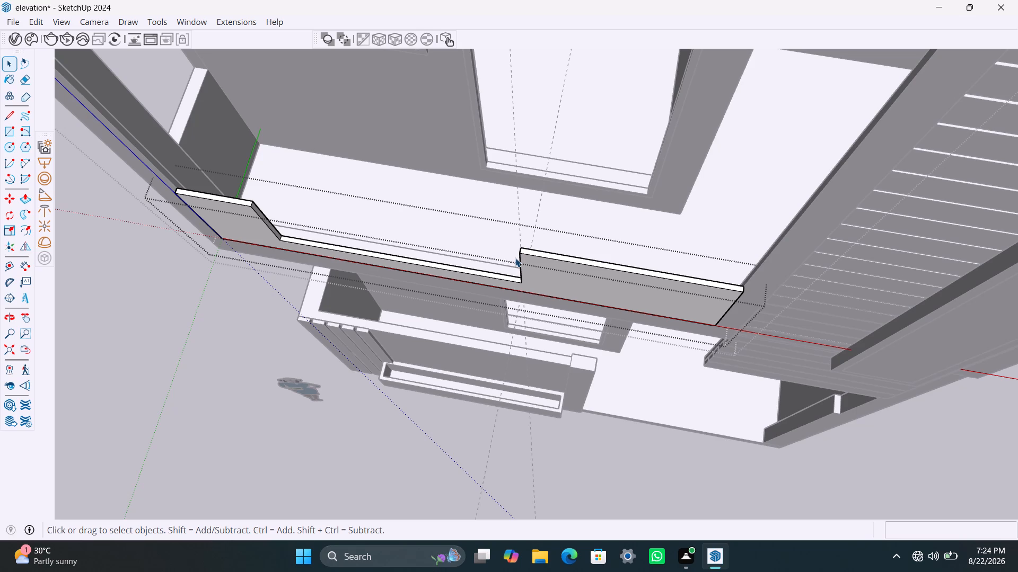
{"action": "scroll", "coordinate": [530, 263], "scroll_direction": "up", "scroll_amount": 3}
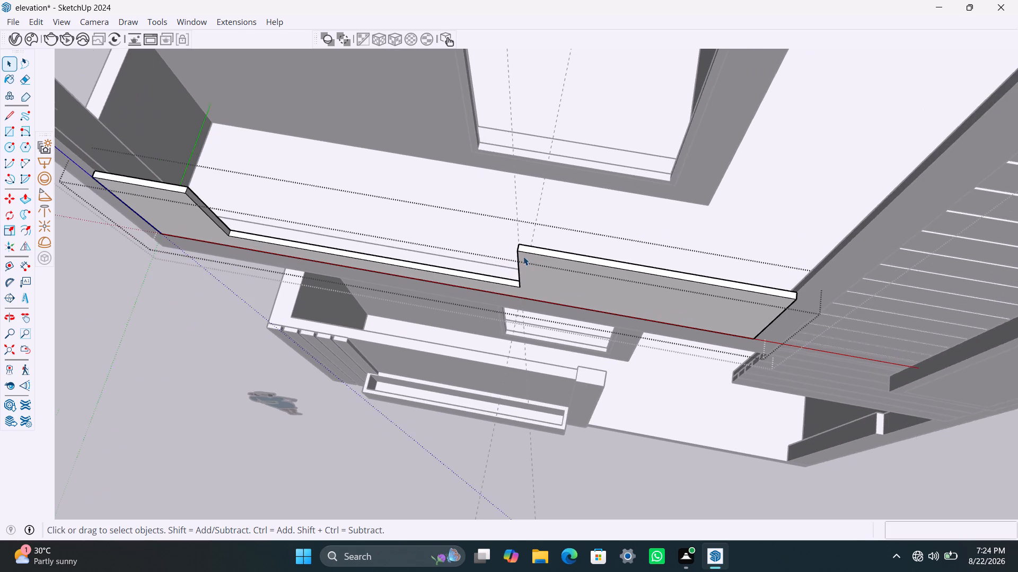
{"action": "left_click", "coordinate": [518, 246]}
{"action": "key", "text": "m"}
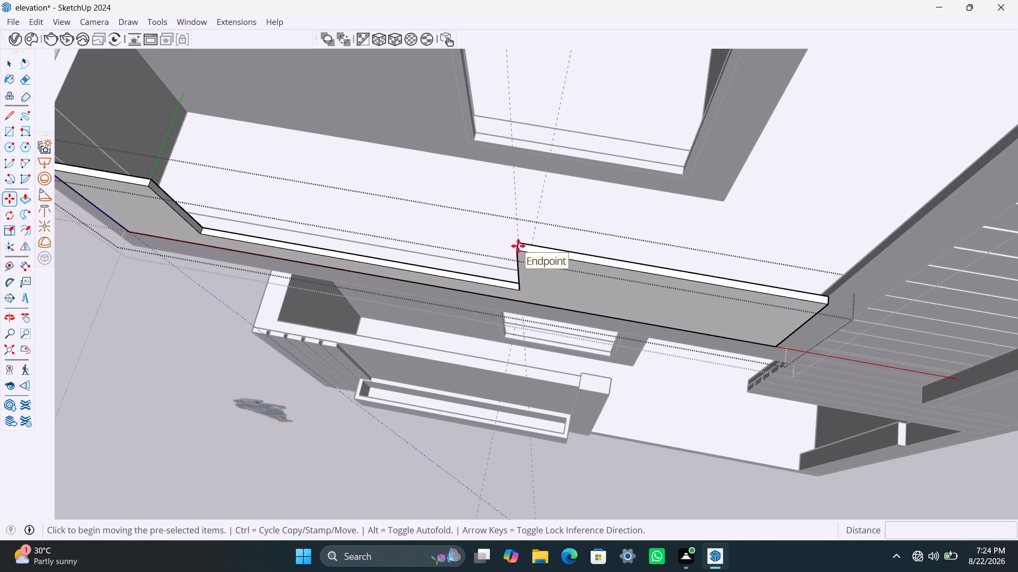
{"action": "left_click", "coordinate": [519, 243]}
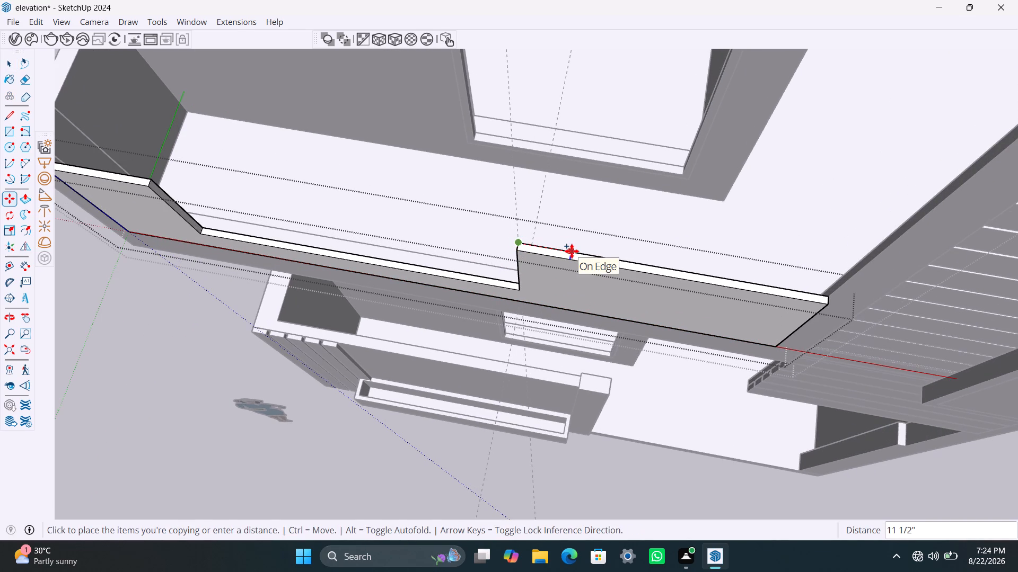
{"action": "type", "text": "2'"}
{"action": "key", "text": "Return"}
{"action": "key", "text": "space"}
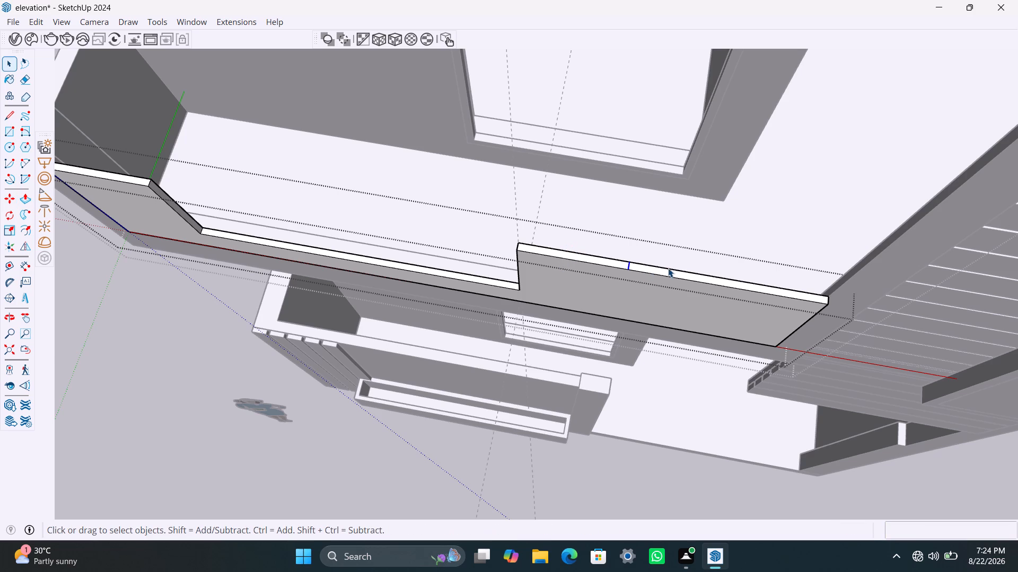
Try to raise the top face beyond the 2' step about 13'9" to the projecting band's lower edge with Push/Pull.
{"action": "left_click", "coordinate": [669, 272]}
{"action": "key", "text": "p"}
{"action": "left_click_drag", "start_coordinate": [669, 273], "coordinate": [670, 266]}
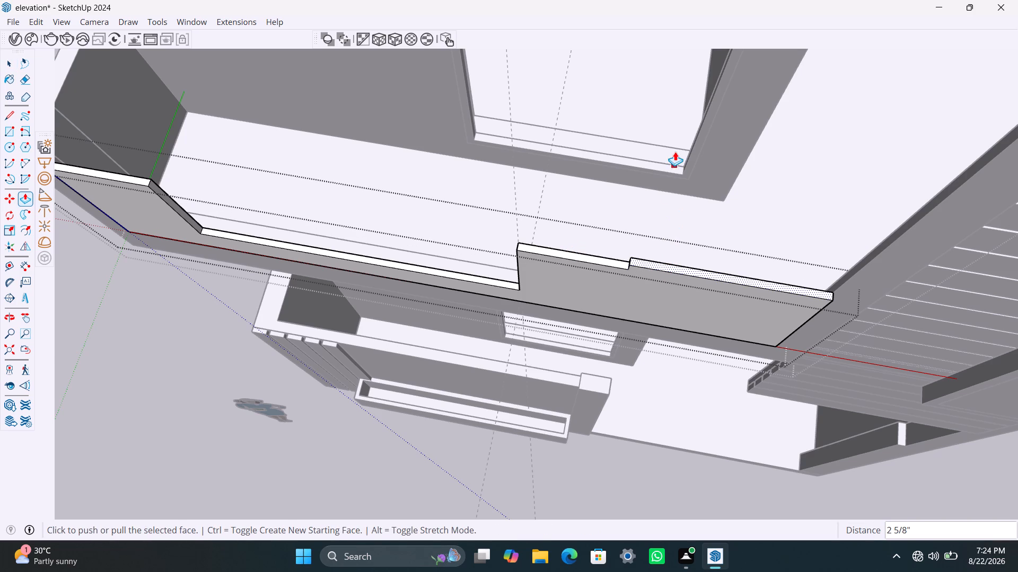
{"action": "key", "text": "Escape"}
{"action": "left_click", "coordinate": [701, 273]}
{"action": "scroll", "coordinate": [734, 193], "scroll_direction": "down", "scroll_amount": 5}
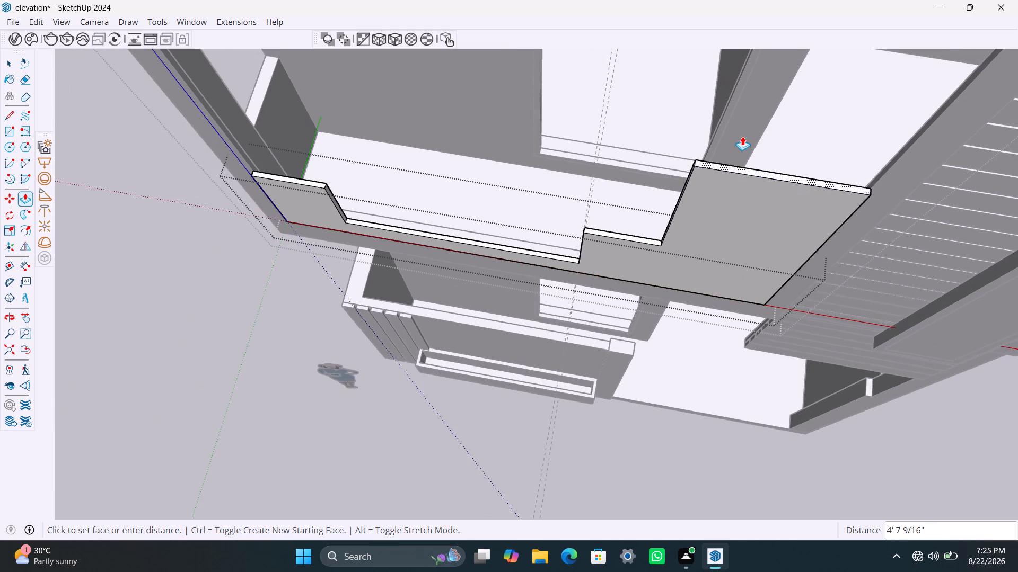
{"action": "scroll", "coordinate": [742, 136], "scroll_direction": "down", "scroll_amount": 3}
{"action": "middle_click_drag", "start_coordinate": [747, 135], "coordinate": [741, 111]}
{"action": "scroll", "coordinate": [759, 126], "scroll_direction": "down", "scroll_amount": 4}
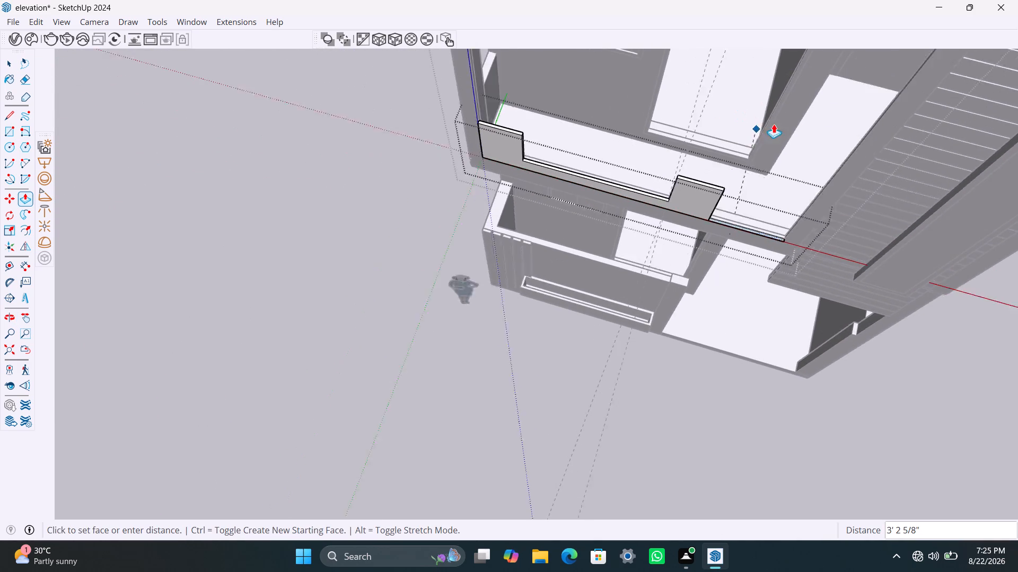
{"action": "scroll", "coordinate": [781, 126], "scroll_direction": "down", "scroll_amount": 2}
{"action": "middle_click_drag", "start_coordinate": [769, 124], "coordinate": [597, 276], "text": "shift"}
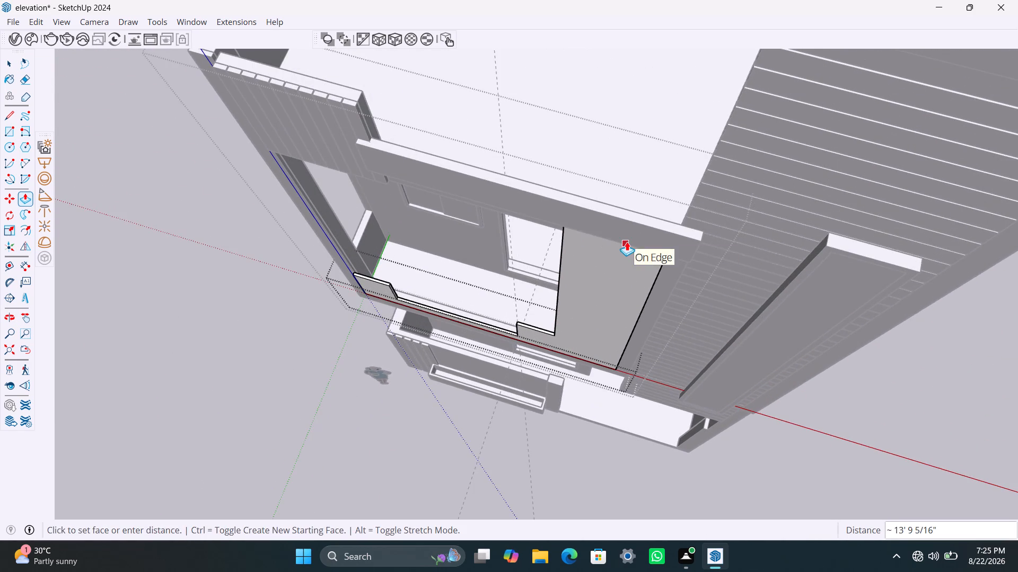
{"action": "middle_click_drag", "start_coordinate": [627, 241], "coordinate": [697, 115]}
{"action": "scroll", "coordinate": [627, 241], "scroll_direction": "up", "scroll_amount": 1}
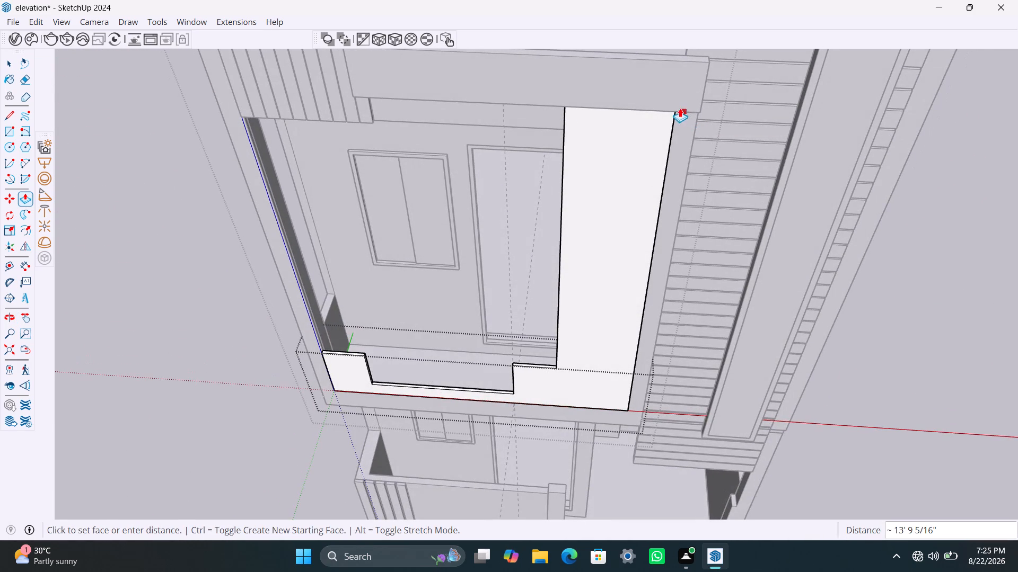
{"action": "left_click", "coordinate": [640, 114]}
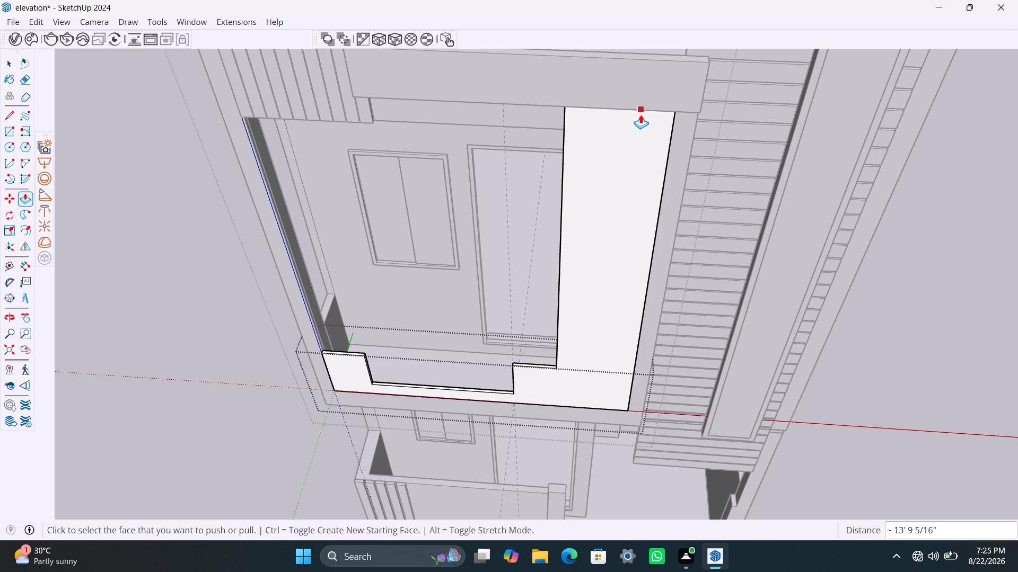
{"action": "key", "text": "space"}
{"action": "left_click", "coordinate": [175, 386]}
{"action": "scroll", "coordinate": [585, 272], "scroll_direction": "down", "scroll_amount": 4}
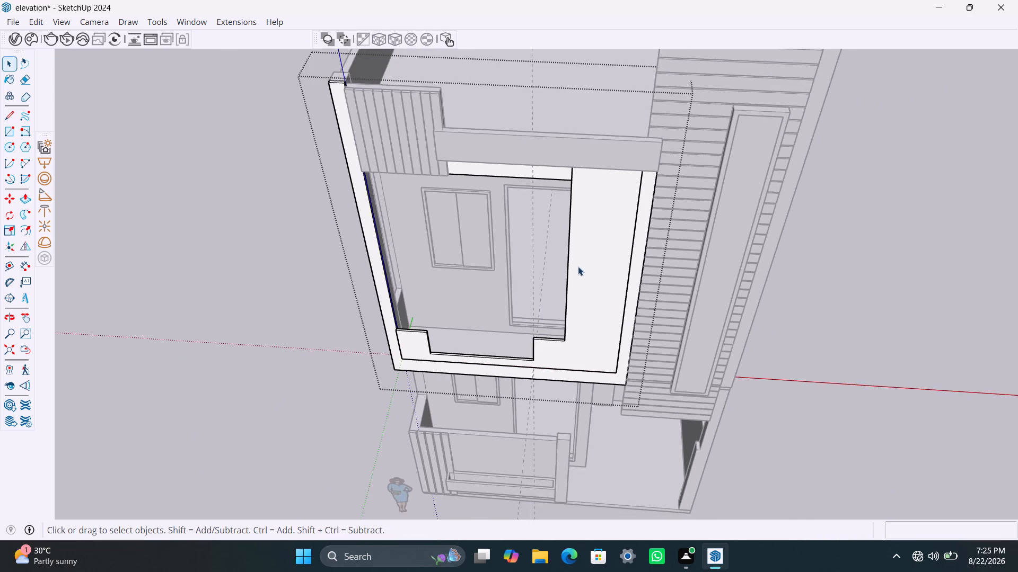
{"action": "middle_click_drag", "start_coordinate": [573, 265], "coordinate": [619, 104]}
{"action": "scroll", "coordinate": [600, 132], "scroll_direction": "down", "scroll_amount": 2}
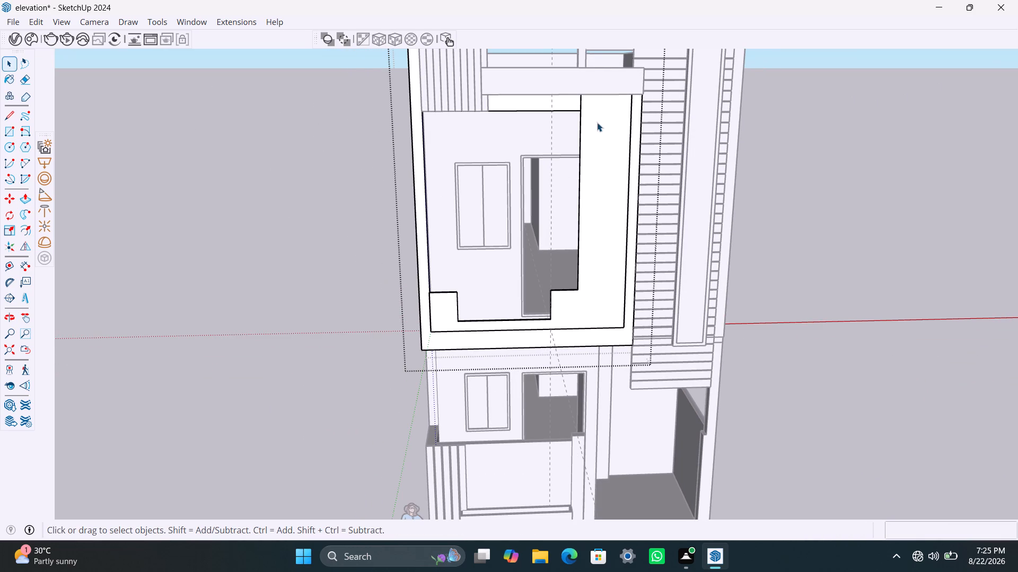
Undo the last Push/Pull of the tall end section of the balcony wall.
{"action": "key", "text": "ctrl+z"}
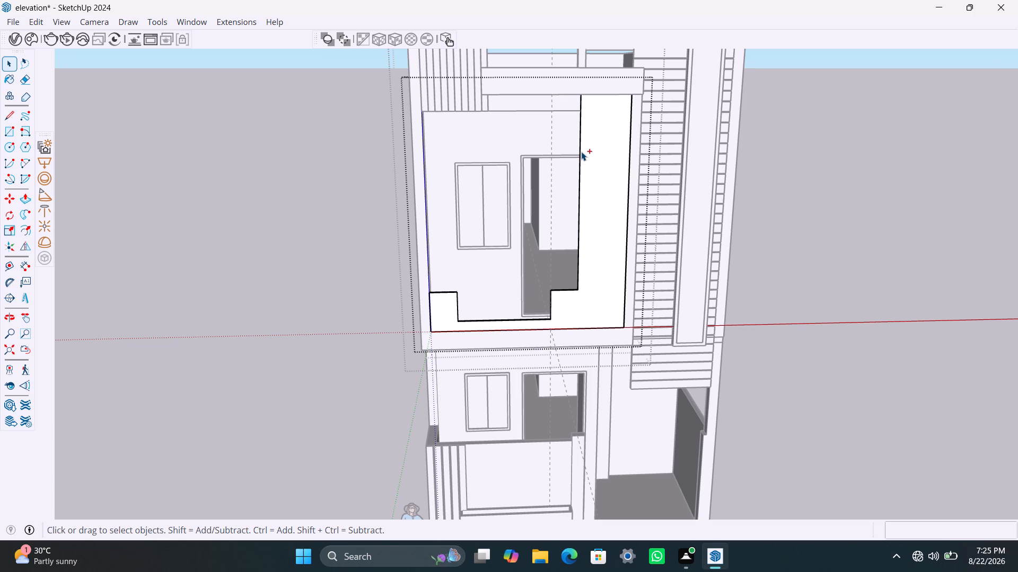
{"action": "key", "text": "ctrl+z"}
Raise the top face beyond the 2' step 12'7" with Push/Pull to meet the underside of the balcony frame's top.
{"action": "middle_click_drag", "start_coordinate": [594, 289], "coordinate": [557, 347]}
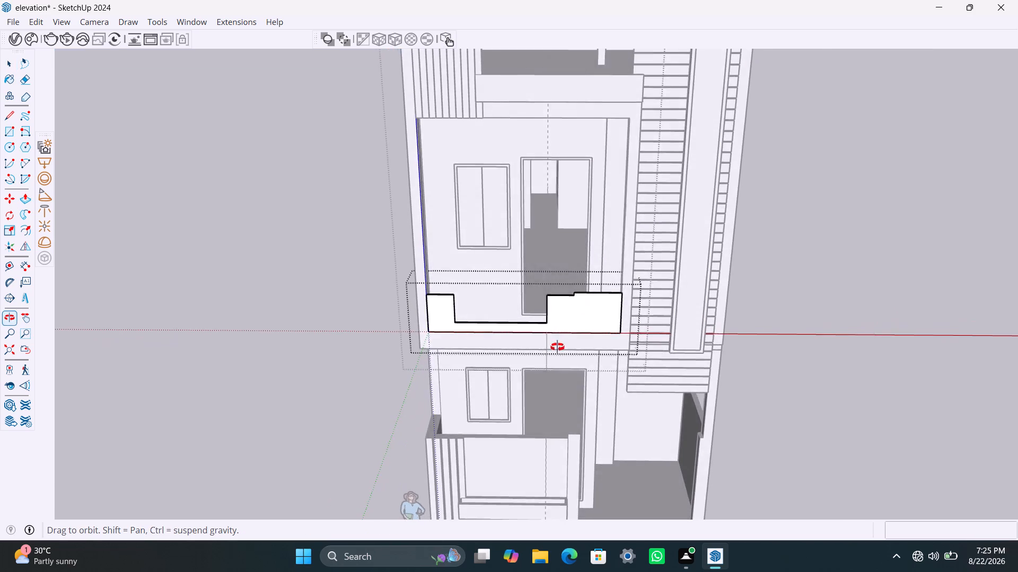
{"action": "middle_click_drag", "start_coordinate": [557, 347], "coordinate": [557, 347]}
{"action": "scroll", "coordinate": [585, 318], "scroll_direction": "up", "scroll_amount": 3}
{"action": "middle_click_drag", "start_coordinate": [587, 317], "coordinate": [576, 401]}
{"action": "scroll", "coordinate": [599, 319], "scroll_direction": "up", "scroll_amount": 7}
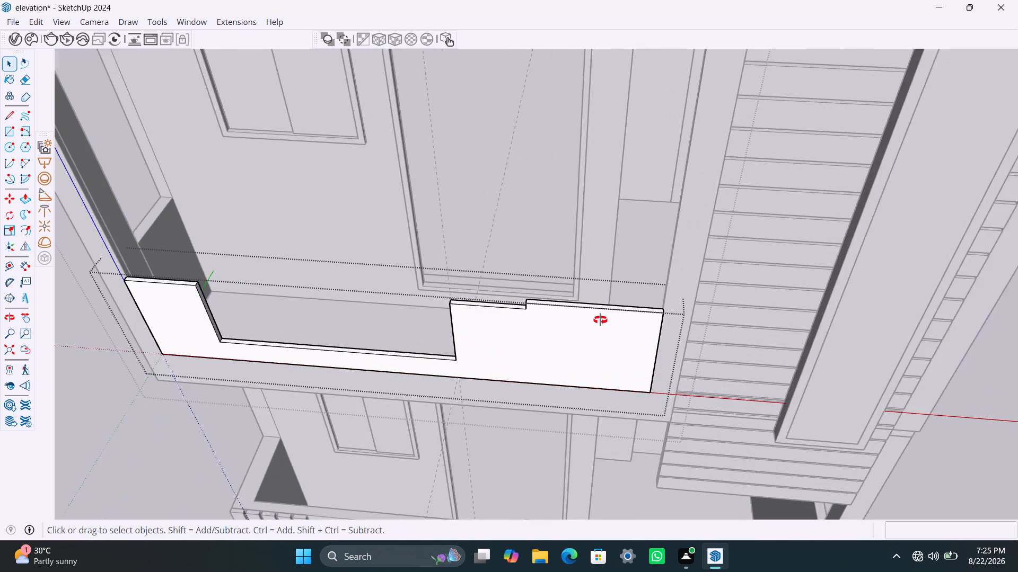
{"action": "middle_click_drag", "start_coordinate": [600, 318], "coordinate": [591, 364]}
{"action": "scroll", "coordinate": [592, 349], "scroll_direction": "up", "scroll_amount": 7}
{"action": "left_click", "coordinate": [593, 330]}
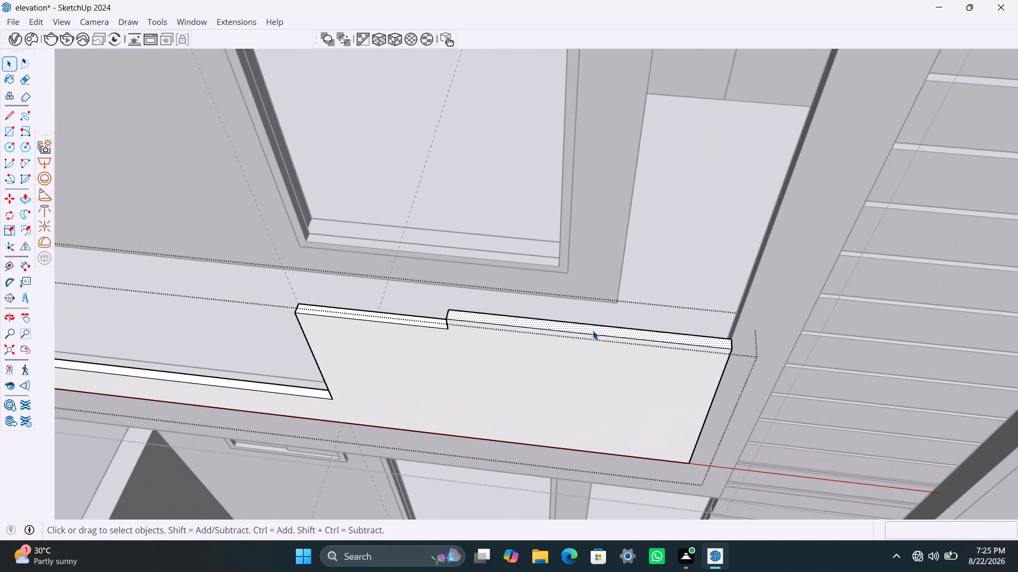
{"action": "key", "text": "p"}
{"action": "left_click", "coordinate": [593, 330]}
{"action": "scroll", "coordinate": [595, 260], "scroll_direction": "down", "scroll_amount": 11}
{"action": "scroll", "coordinate": [615, 187], "scroll_direction": "down", "scroll_amount": 5}
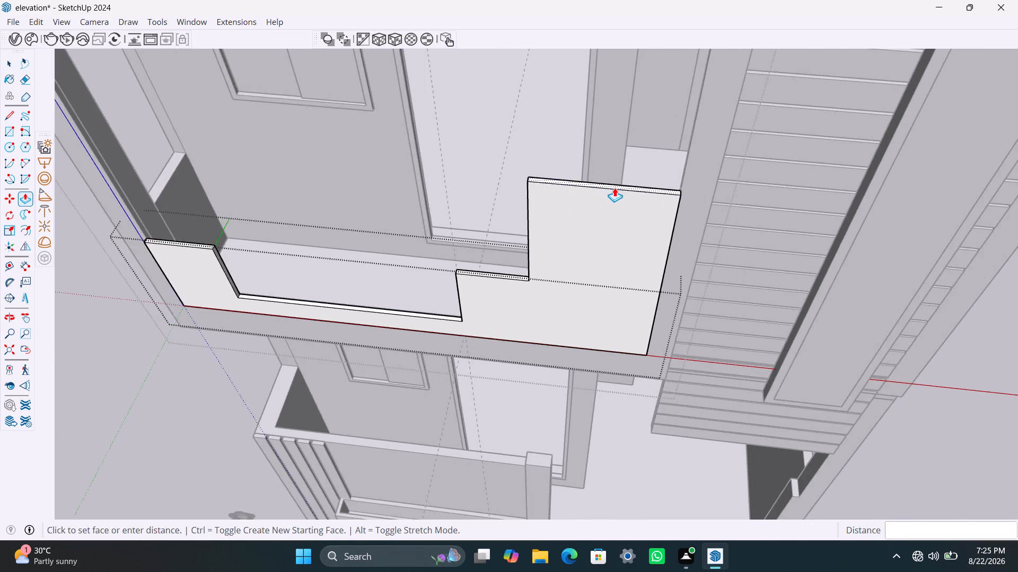
{"action": "middle_click_drag", "start_coordinate": [615, 187], "coordinate": [582, 367], "text": "shift"}
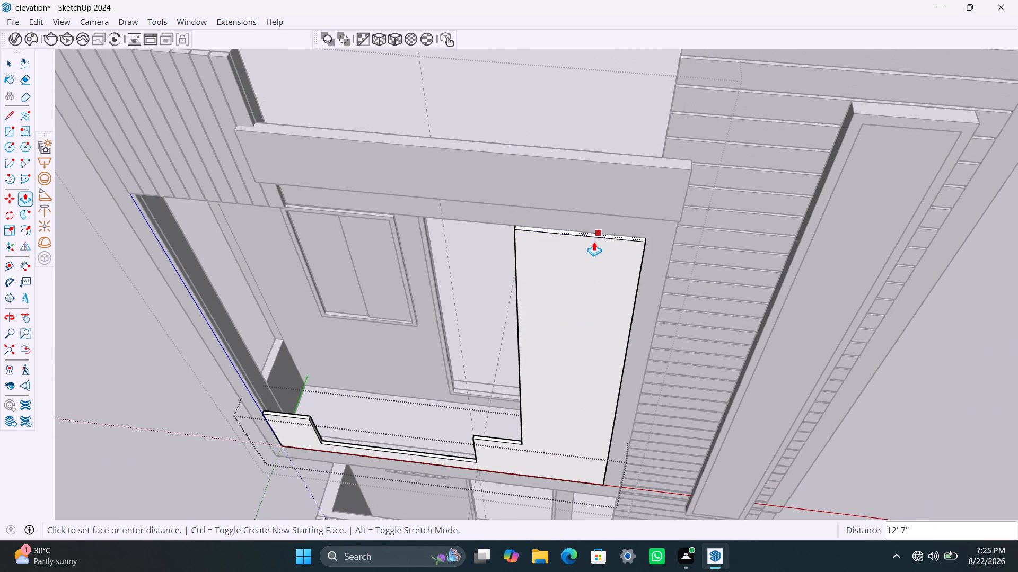
{"action": "left_click", "coordinate": [595, 236]}
{"action": "key", "text": "space"}
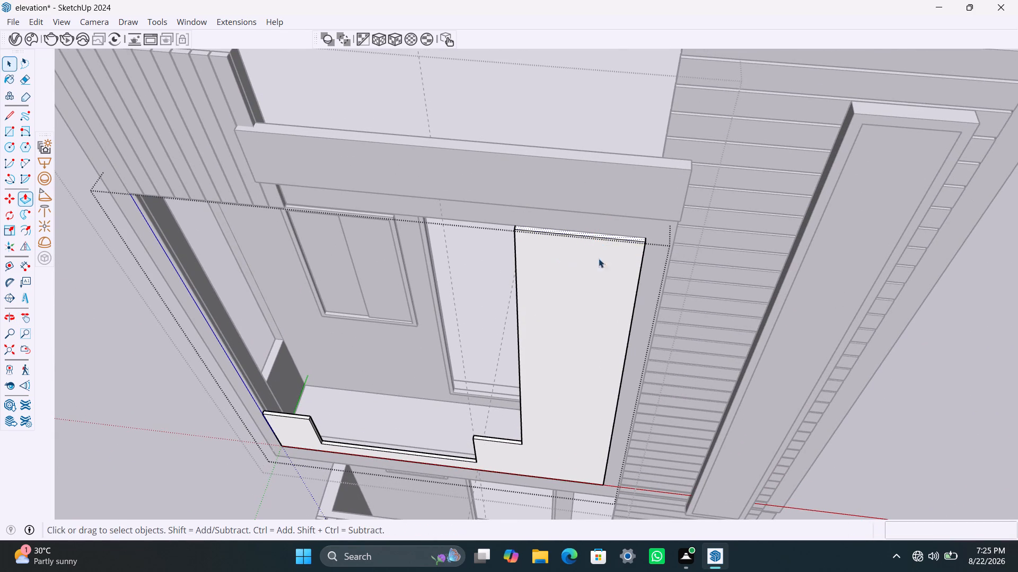
{"action": "scroll", "coordinate": [524, 290], "scroll_direction": "down", "scroll_amount": 6}
{"action": "middle_click_drag", "start_coordinate": [535, 276], "coordinate": [624, 100]}
{"action": "key", "text": "space"}
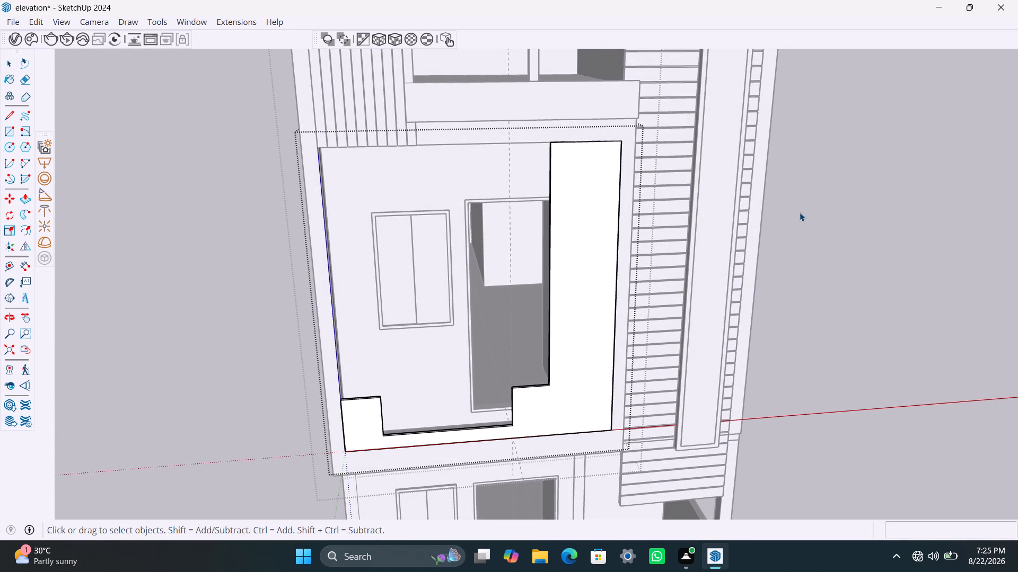
{"action": "left_click", "coordinate": [800, 212]}
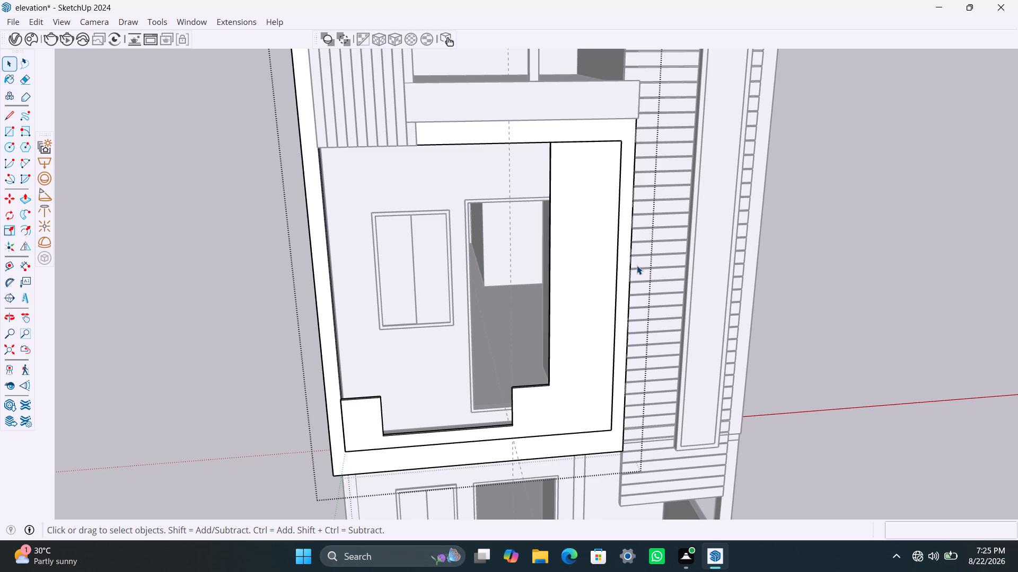
Place a horizontal guide about 3' above the bottom edge of the stepped balcony wall's front face, level with the step's top.
{"action": "left_click", "coordinate": [576, 288]}
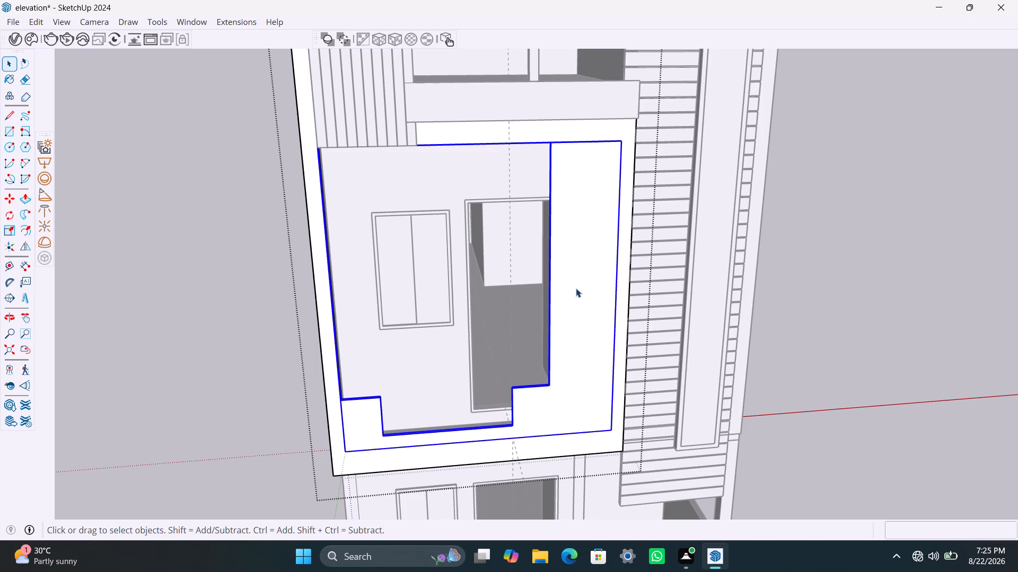
{"action": "triple_click", "coordinate": [576, 288]}
{"action": "left_click", "coordinate": [571, 278]}
{"action": "left_click", "coordinate": [571, 272]}
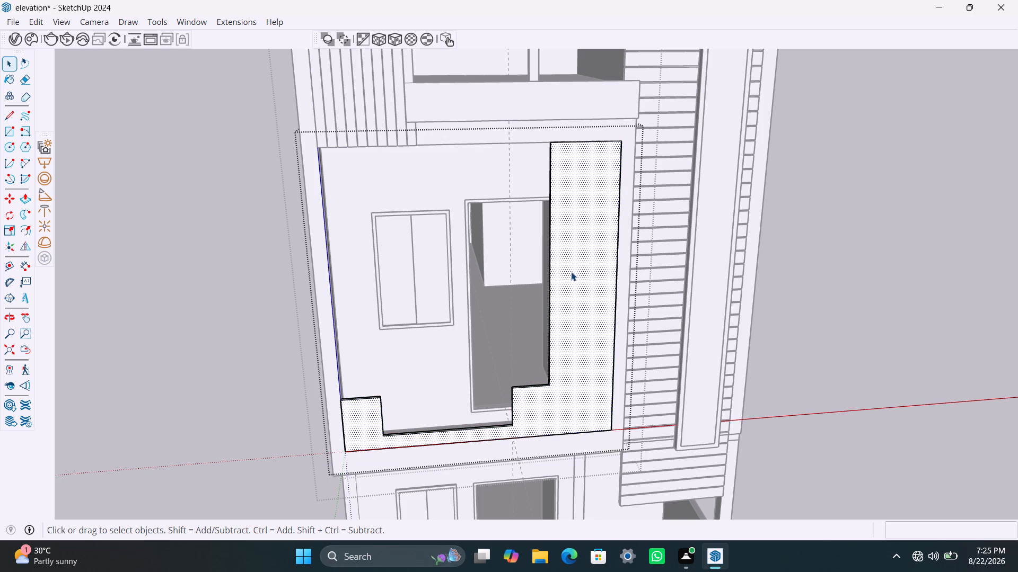
{"action": "key", "text": "t"}
{"action": "left_click", "coordinate": [572, 434]}
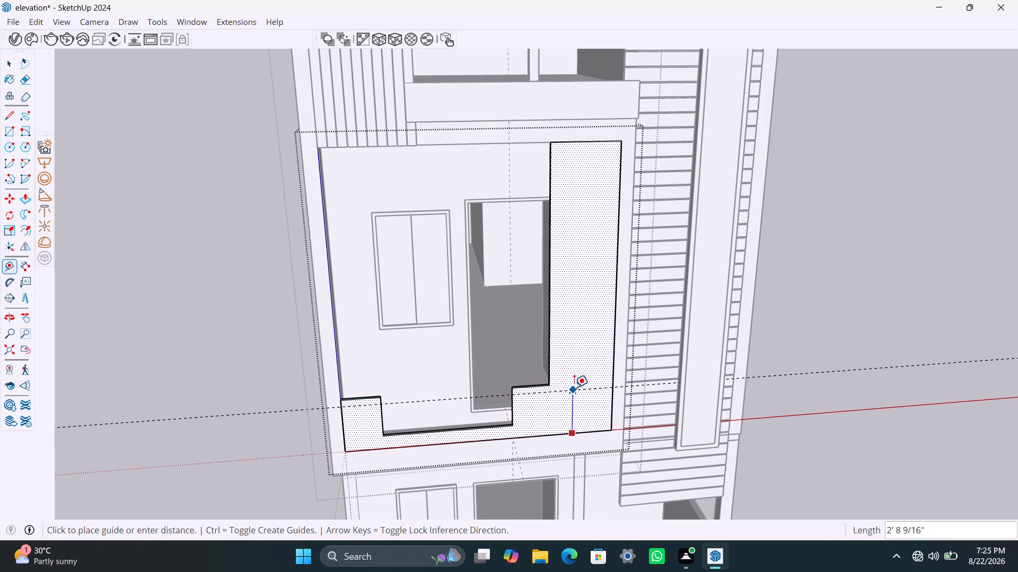
{"action": "left_click", "coordinate": [574, 385]}
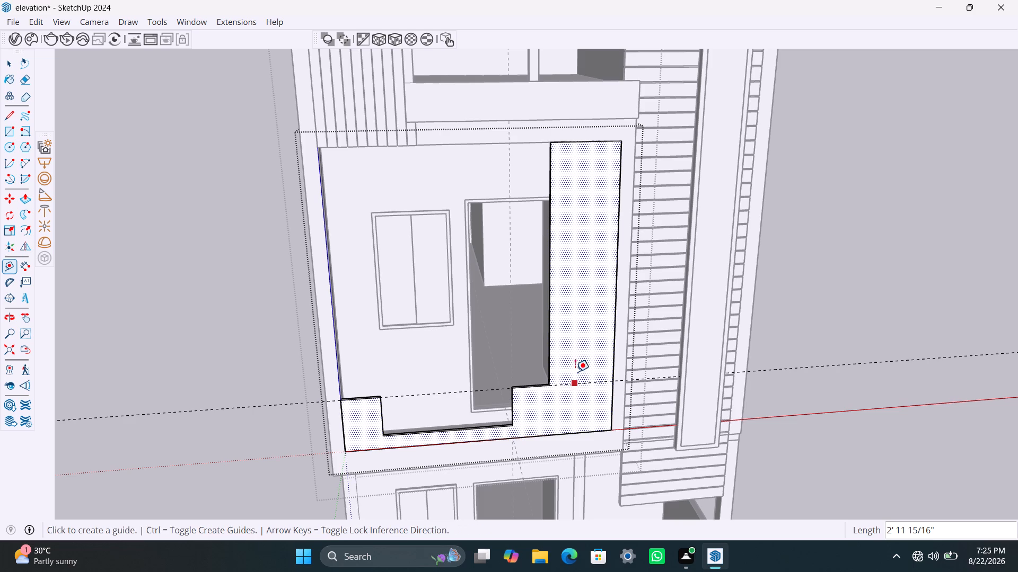
Place guides 9" inside both vertical edges and the top edge of the balcony wall's tall panel.
{"action": "left_click", "coordinate": [552, 315]}
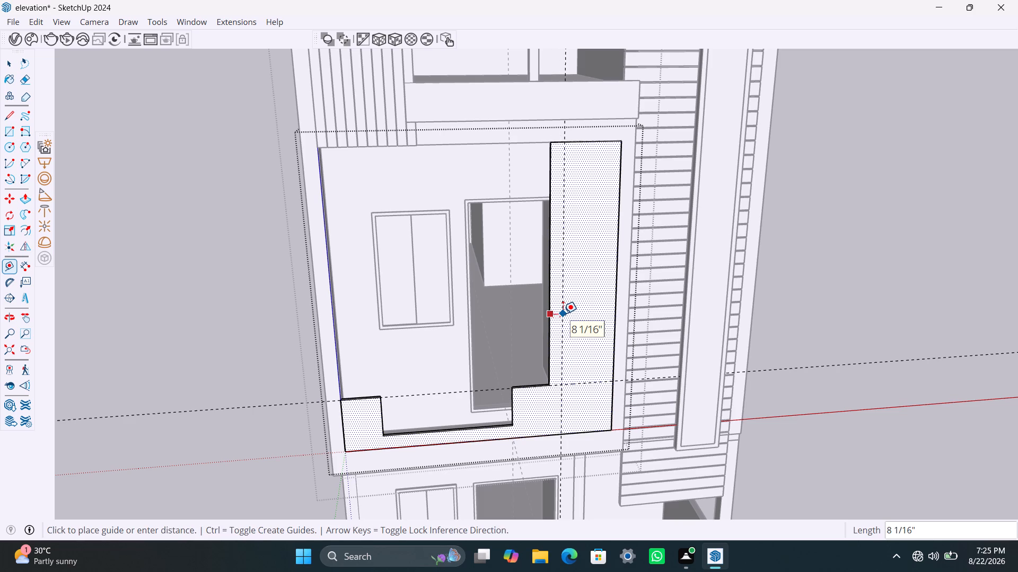
{"action": "type", "text": "9\""}
{"action": "key", "text": "Return"}
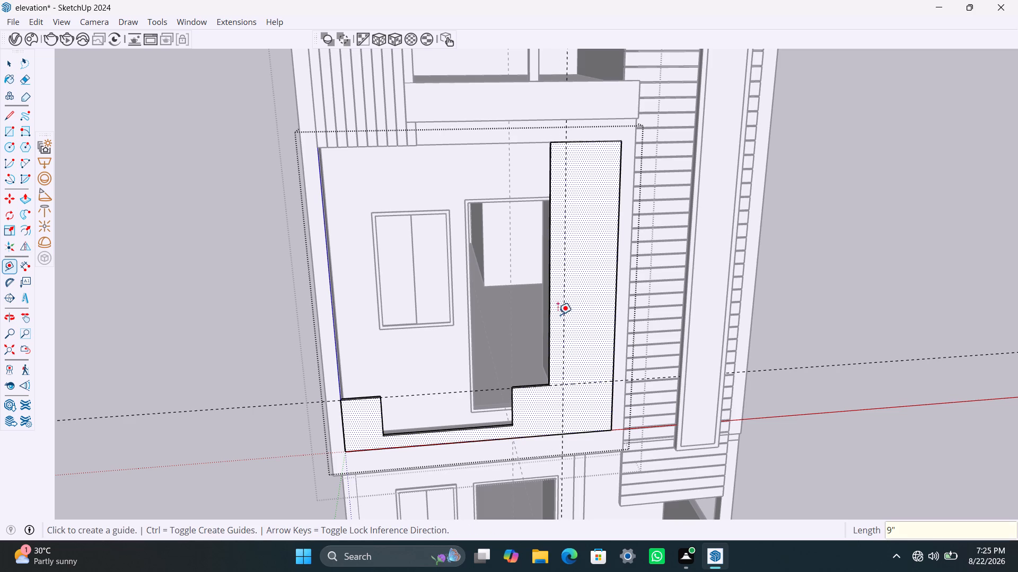
{"action": "left_click", "coordinate": [616, 283]}
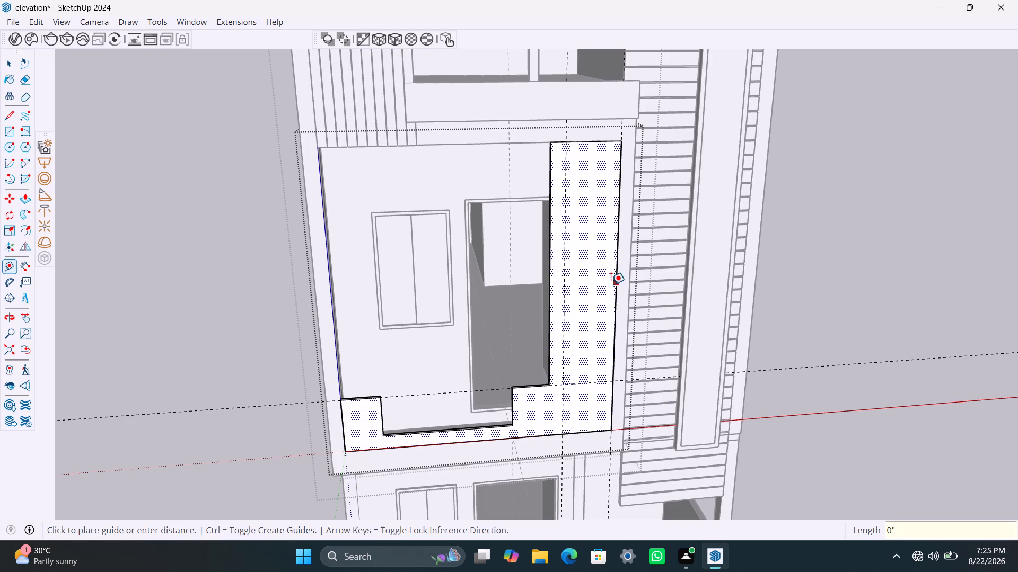
{"action": "type", "text": "9\""}
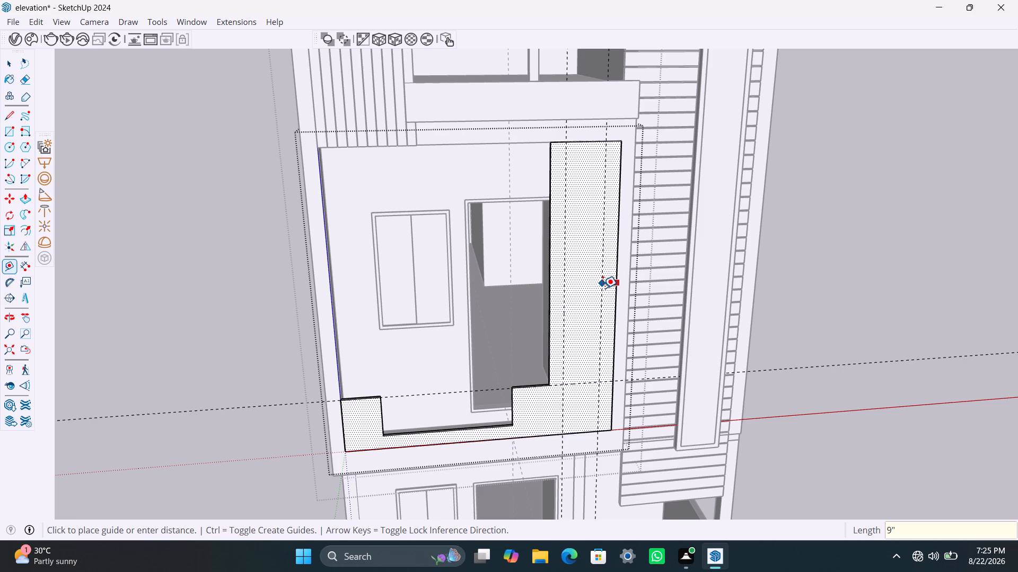
{"action": "key", "text": "Return"}
{"action": "left_click", "coordinate": [595, 142]}
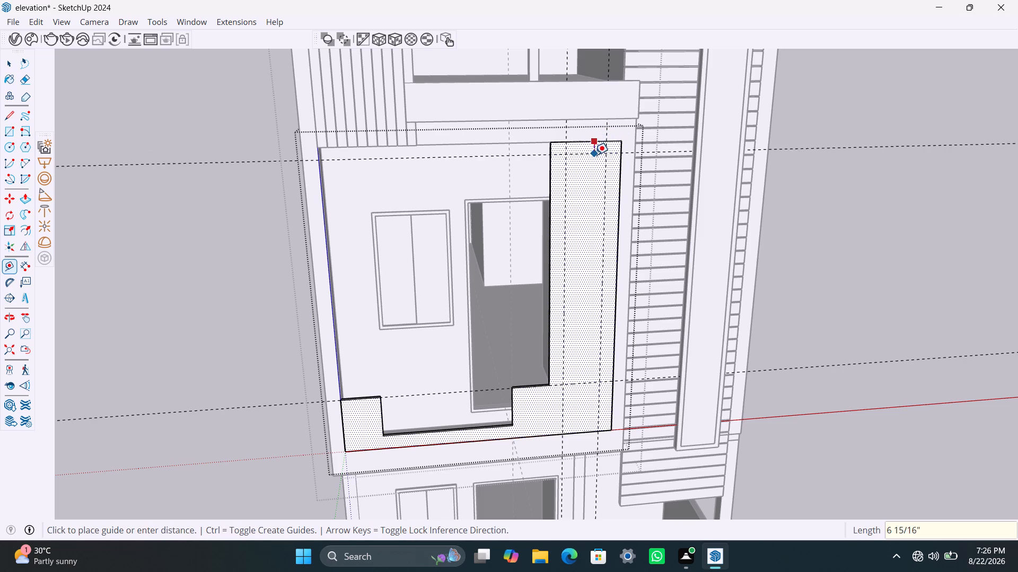
{"action": "type", "text": "9\""}
{"action": "key", "text": "Return"}
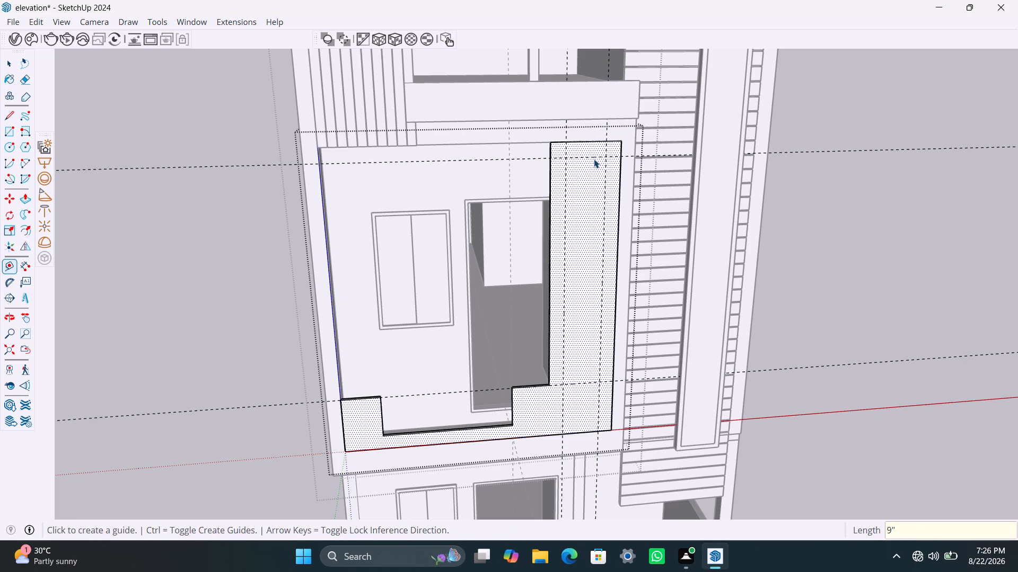
{"action": "key", "text": "space"}
Draw a rectangle on the tall panel's face between the four guide intersections.
{"action": "key", "text": "r"}
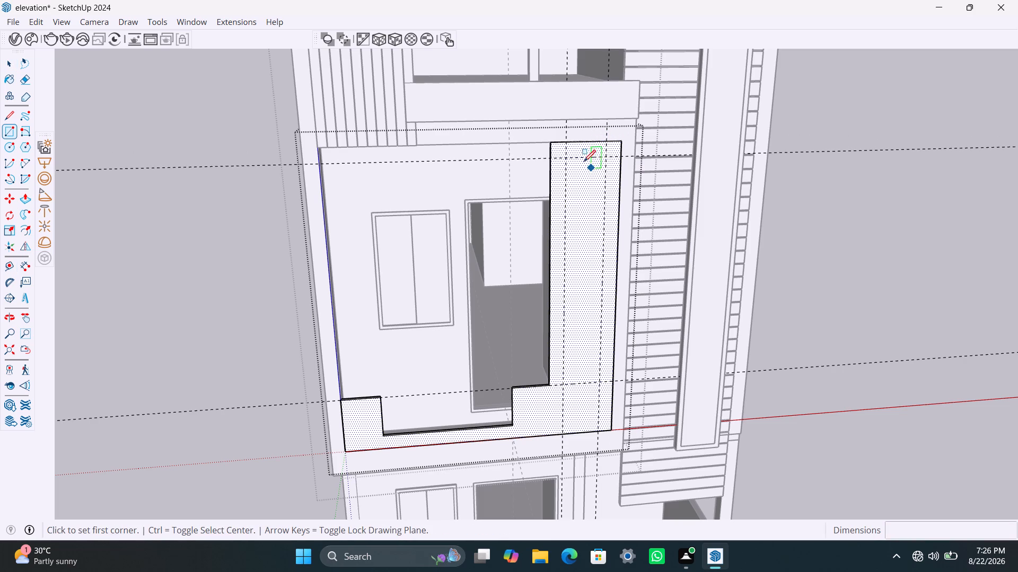
{"action": "left_click", "coordinate": [569, 159]}
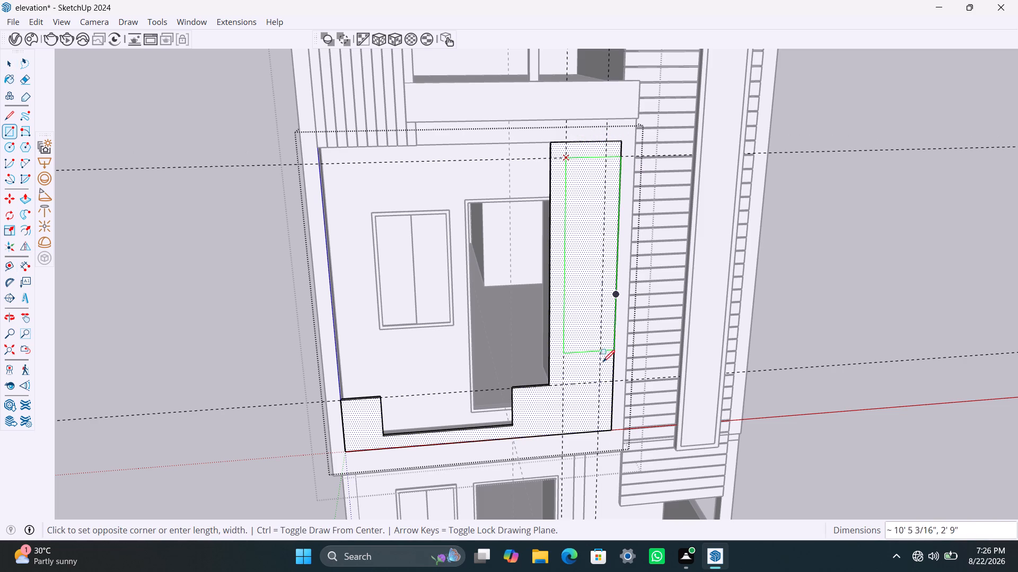
{"action": "left_click", "coordinate": [599, 381]}
{"action": "key", "text": "space"}
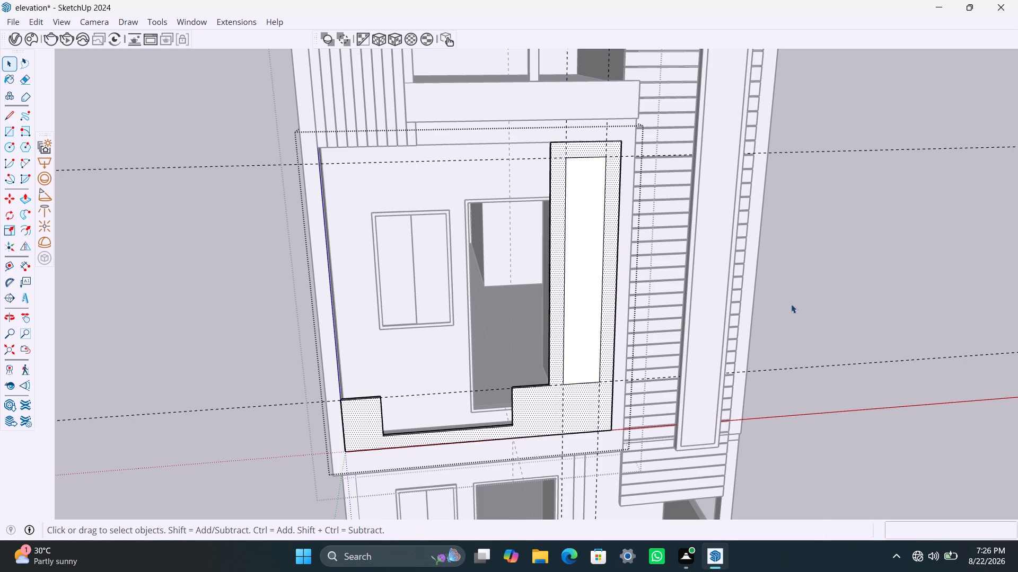
{"action": "left_click", "coordinate": [803, 301]}
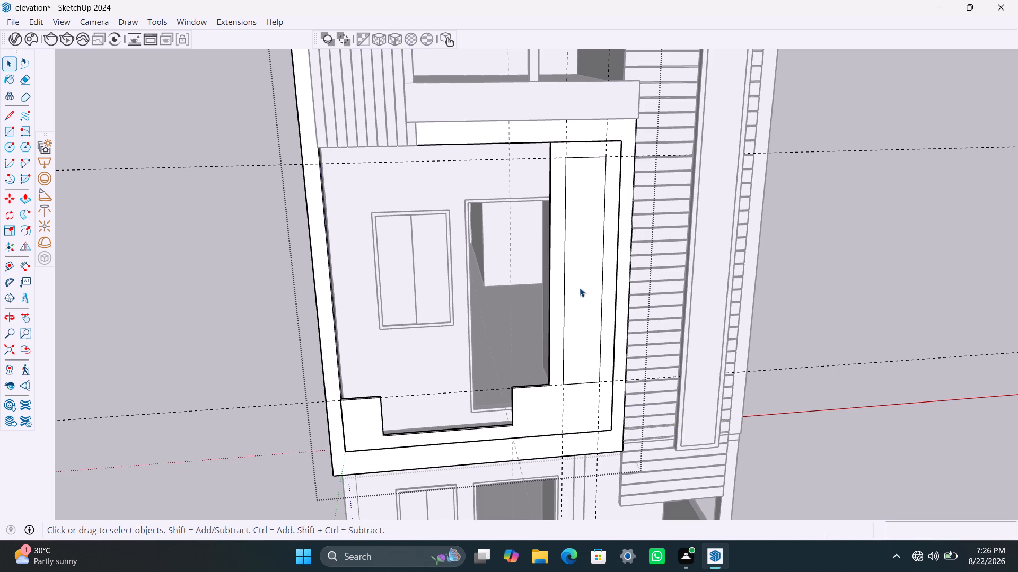
Push the rectangle through the tall panel's thickness with Push/Pull to cut a vertical opening.
{"action": "left_click", "coordinate": [580, 288]}
{"action": "triple_click", "coordinate": [580, 288]}
{"action": "left_click", "coordinate": [583, 286]}
{"action": "double_click", "coordinate": [585, 291]}
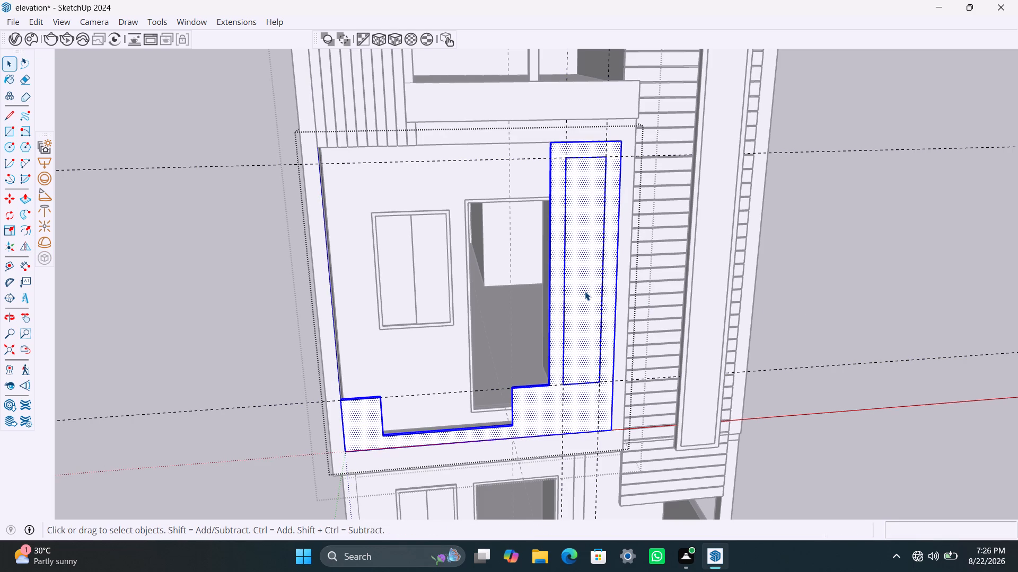
{"action": "key", "text": "p"}
{"action": "left_click", "coordinate": [585, 291]}
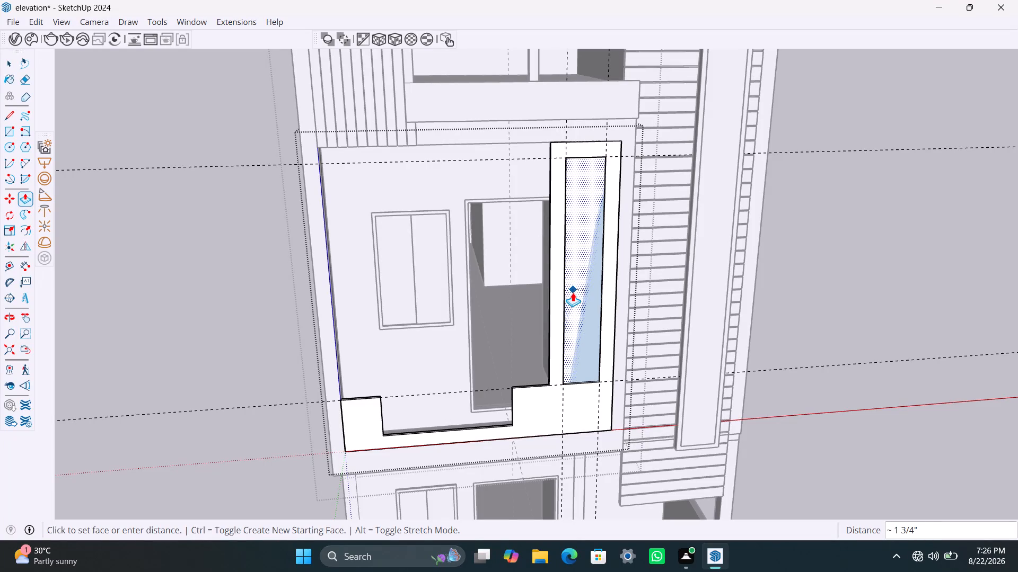
{"action": "left_click", "coordinate": [573, 292]}
{"action": "key", "text": "space"}
{"action": "left_click", "coordinate": [804, 315]}
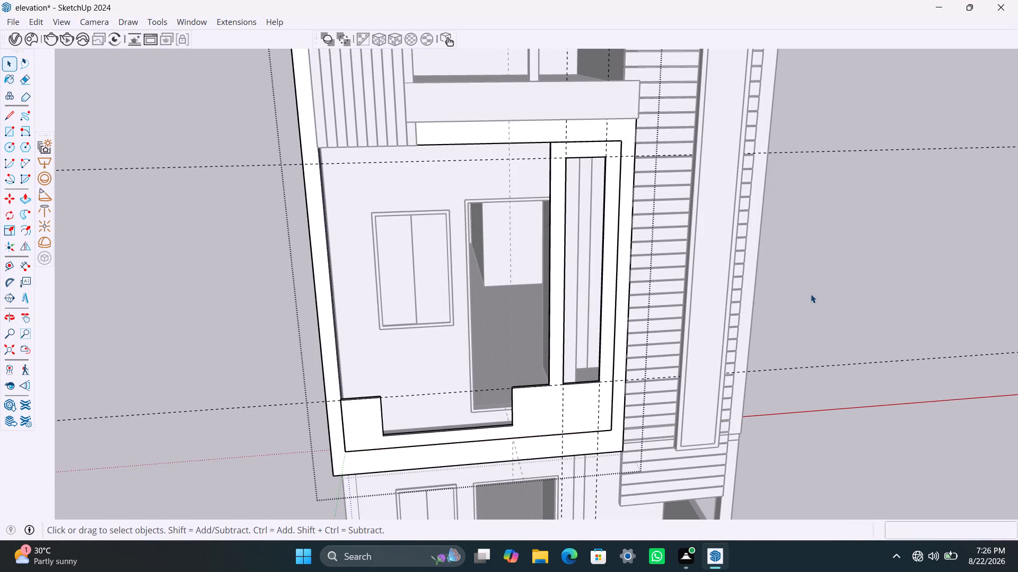
Close the open groups and save the model.
{"action": "scroll", "coordinate": [813, 299], "scroll_direction": "down", "scroll_amount": 5}
{"action": "middle_click_drag", "start_coordinate": [725, 321], "coordinate": [678, 315]}
{"action": "double_click", "coordinate": [876, 142]}
{"action": "scroll", "coordinate": [791, 298], "scroll_direction": "down", "scroll_amount": 3}
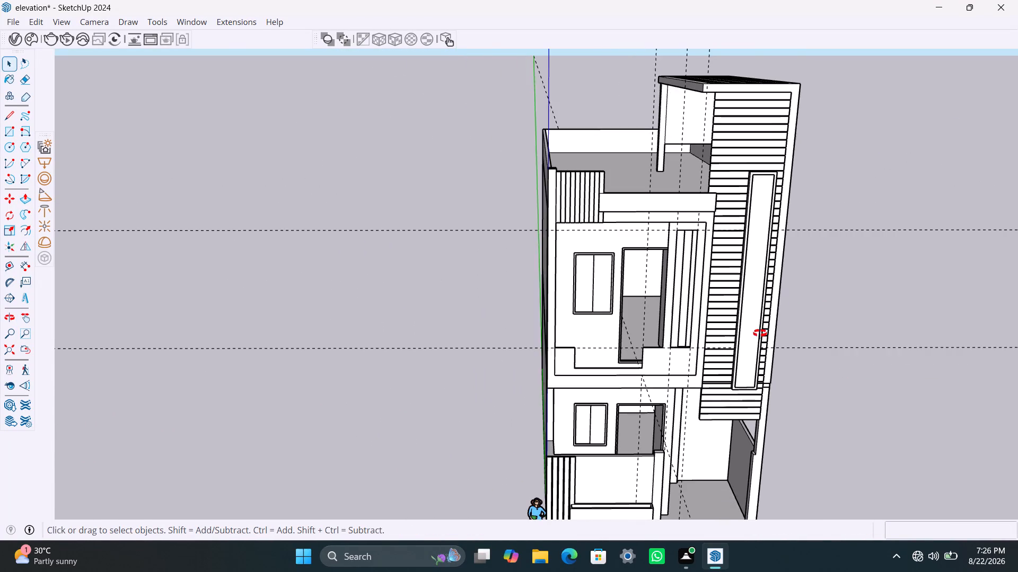
{"action": "middle_click", "coordinate": [760, 333]}
{"action": "key", "text": "ctrl+s"}
Delete all guides from the model and save it.
{"action": "scroll", "coordinate": [737, 338], "scroll_direction": "down", "scroll_amount": 4}
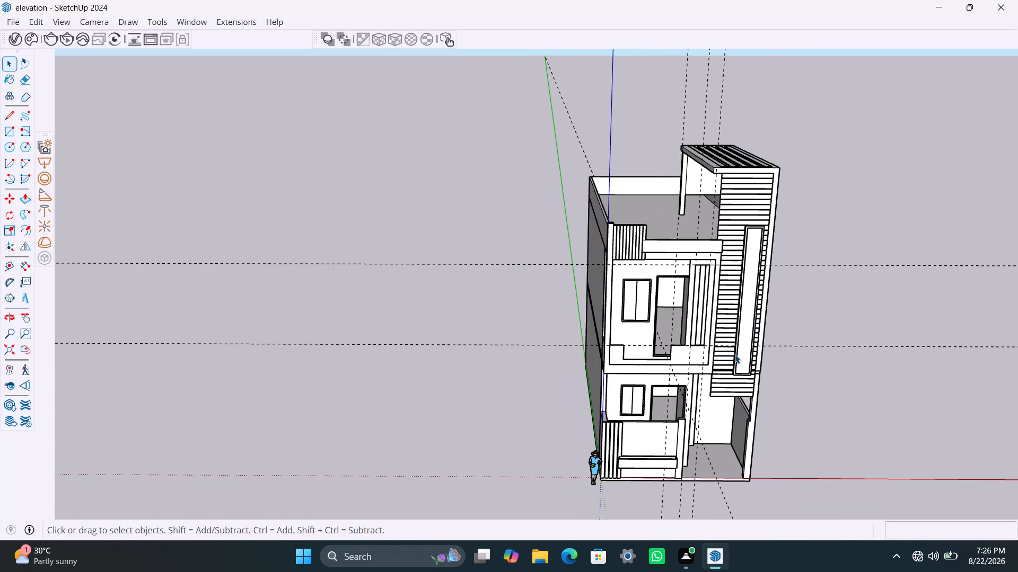
{"action": "middle_click_drag", "start_coordinate": [740, 346], "coordinate": [717, 302]}
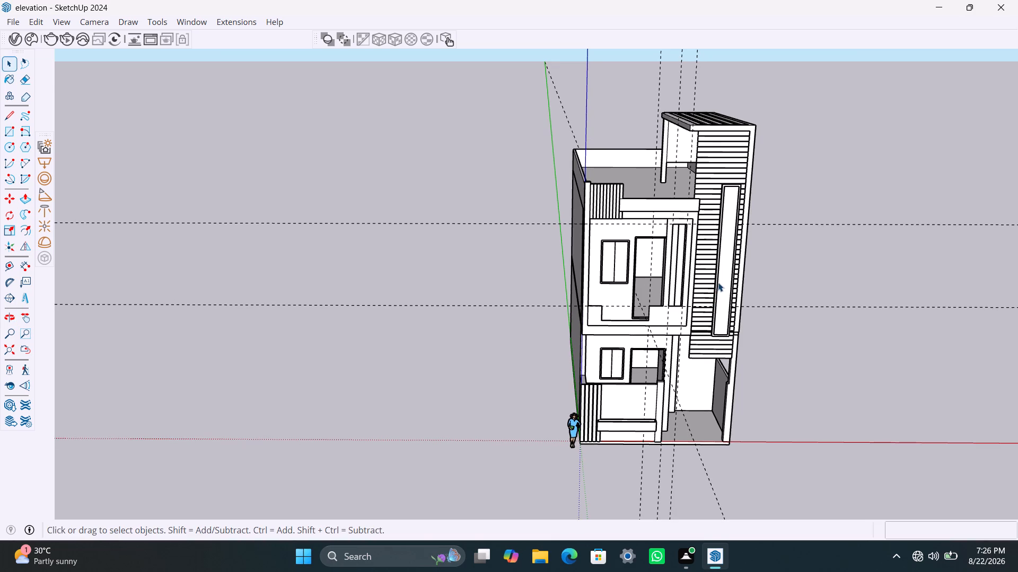
{"action": "left_click", "coordinate": [32, 22]}
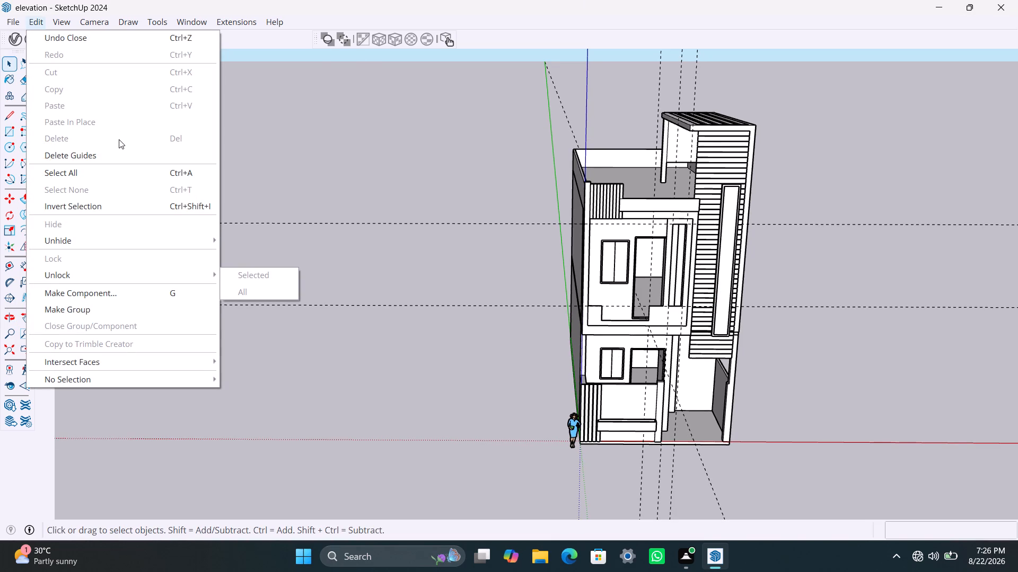
{"action": "left_click", "coordinate": [112, 153]}
{"action": "scroll", "coordinate": [297, 278], "scroll_direction": "down", "scroll_amount": 2}
{"action": "middle_click_drag", "start_coordinate": [276, 285], "coordinate": [204, 306]}
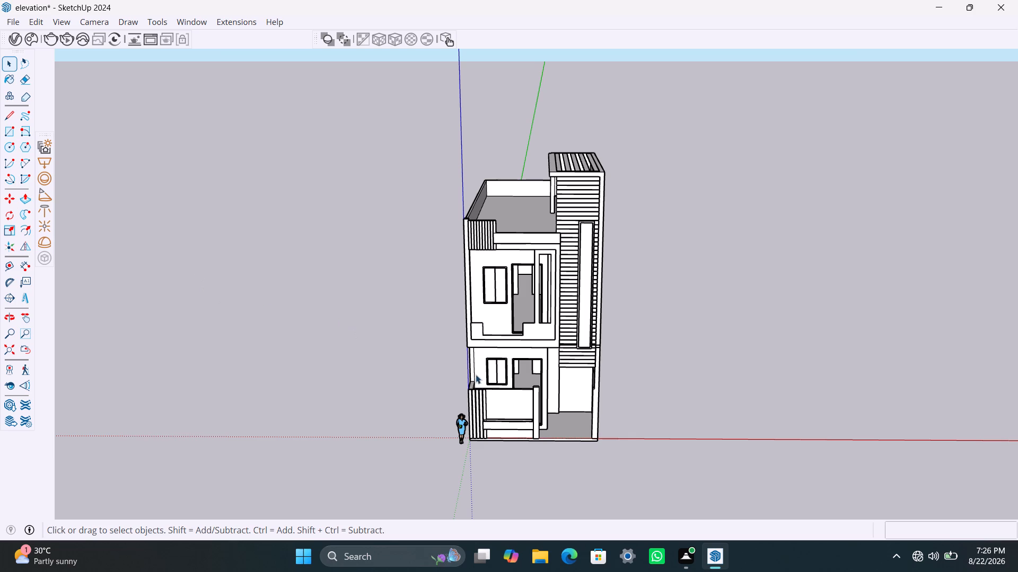
{"action": "key", "text": "ctrl+s"}
{"action": "key", "text": "ctrl+s"}
Examine the front elevation and the first-floor balcony's stepped wall with its vertical opening from several angles.
{"action": "middle_click_drag", "start_coordinate": [436, 353], "coordinate": [414, 359], "text": "shift"}
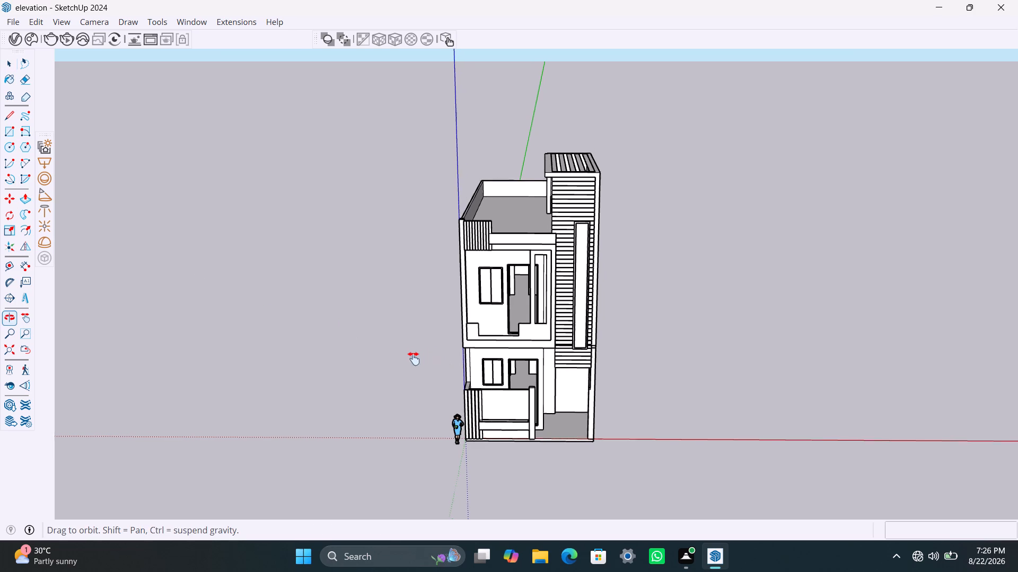
{"action": "middle_click_drag", "start_coordinate": [414, 359], "coordinate": [411, 359], "text": "shift"}
{"action": "scroll", "coordinate": [462, 360], "scroll_direction": "up", "scroll_amount": 2}
{"action": "middle_click_drag", "start_coordinate": [472, 361], "coordinate": [479, 303]}
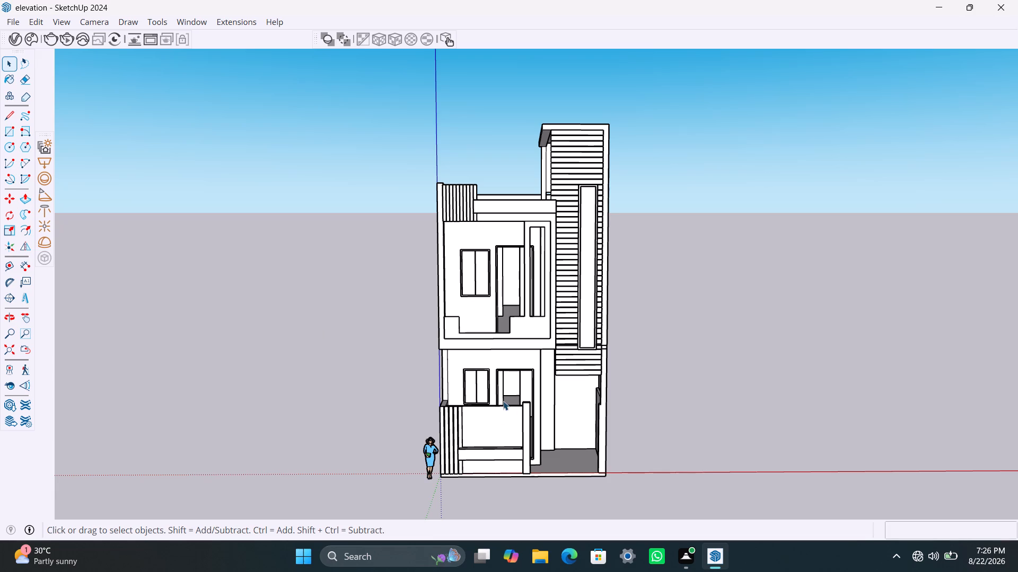
{"action": "scroll", "coordinate": [497, 410], "scroll_direction": "down", "scroll_amount": 2}
{"action": "scroll", "coordinate": [522, 318], "scroll_direction": "up", "scroll_amount": 2}
{"action": "middle_click_drag", "start_coordinate": [530, 355], "coordinate": [540, 359]}
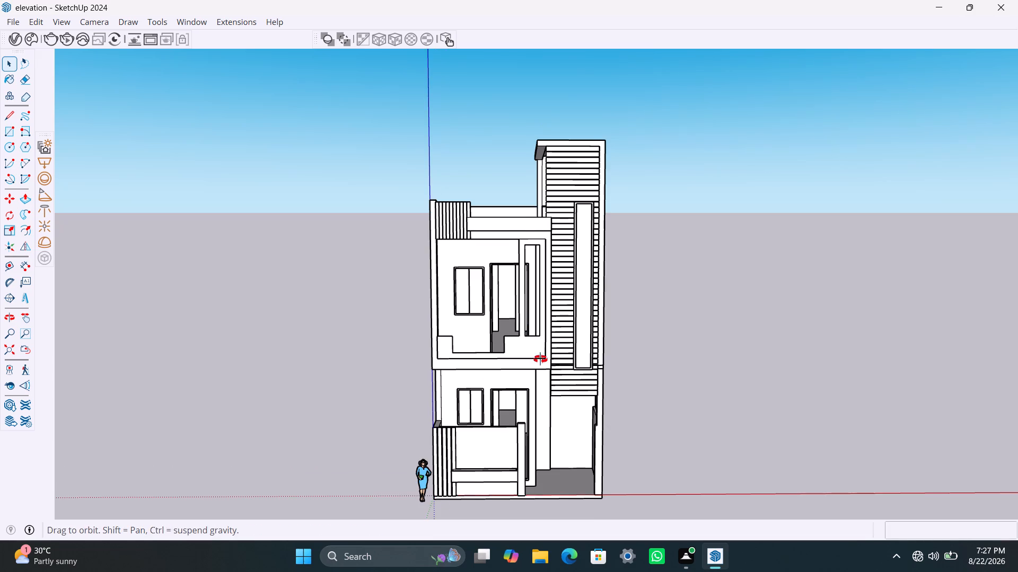
{"action": "middle_click_drag", "start_coordinate": [540, 359], "coordinate": [554, 368]}
{"action": "scroll", "coordinate": [532, 308], "scroll_direction": "up", "scroll_amount": 3}
{"action": "middle_click_drag", "start_coordinate": [526, 337], "coordinate": [495, 355]}
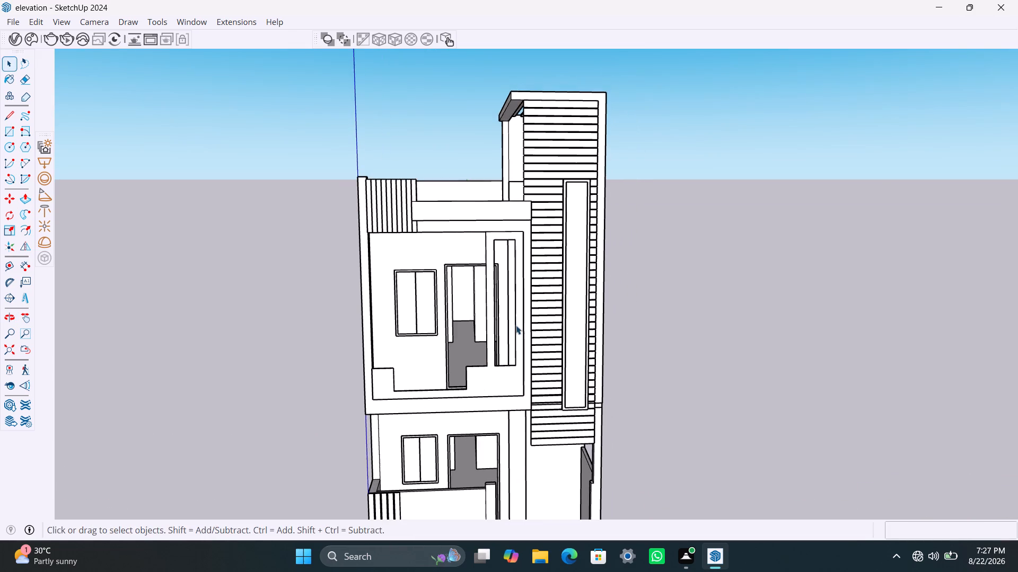
{"action": "scroll", "coordinate": [516, 324], "scroll_direction": "up", "scroll_amount": 1}
{"action": "middle_click_drag", "start_coordinate": [519, 331], "coordinate": [465, 340]}
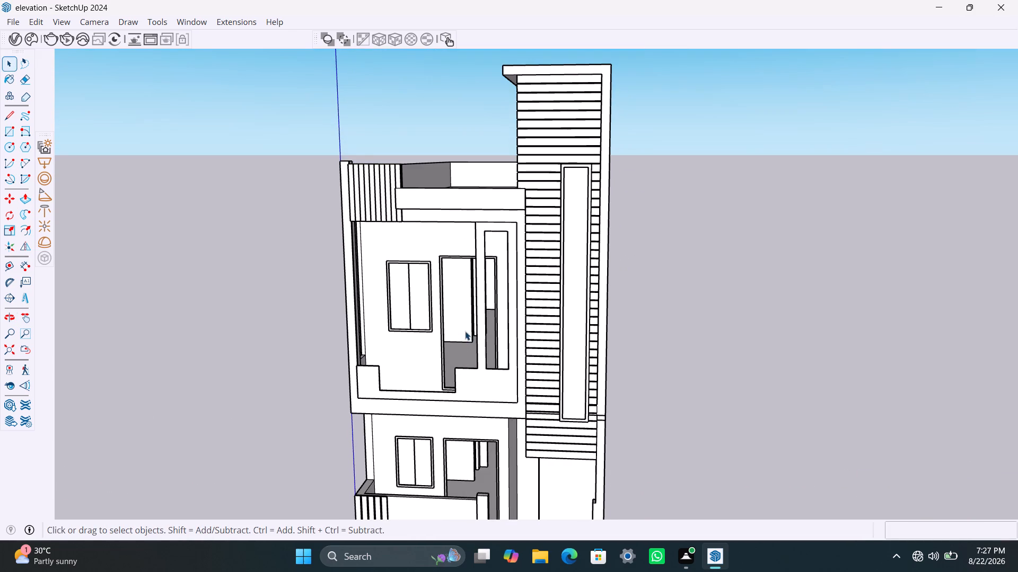
{"action": "scroll", "coordinate": [466, 328], "scroll_direction": "down", "scroll_amount": 3}
Save the model.
{"action": "key", "text": "ctrl+s"}
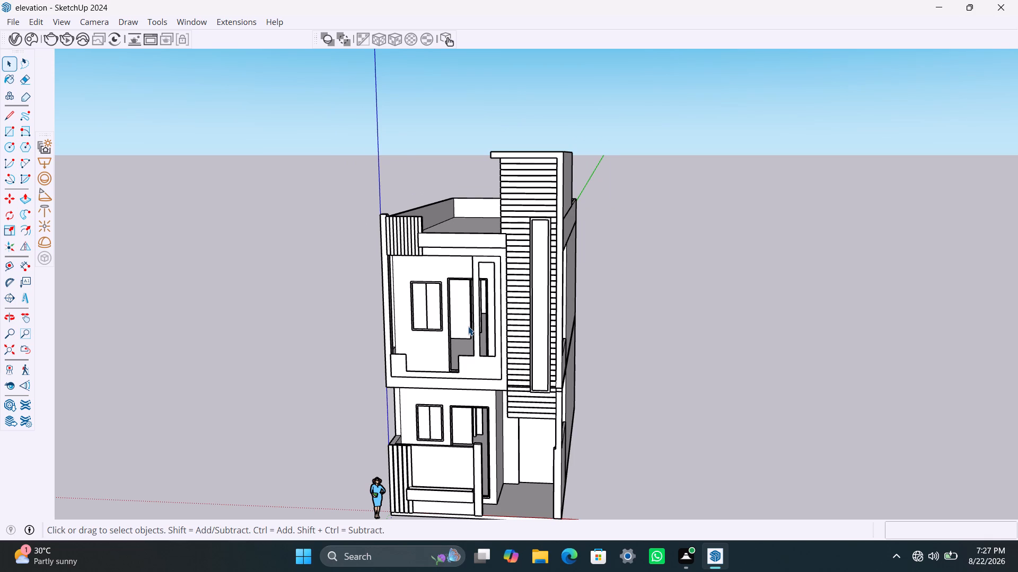
Review the whole house from both sides, from above and from the front.
{"action": "scroll", "coordinate": [541, 343], "scroll_direction": "down", "scroll_amount": 2}
{"action": "middle_click_drag", "start_coordinate": [533, 355], "coordinate": [603, 346]}
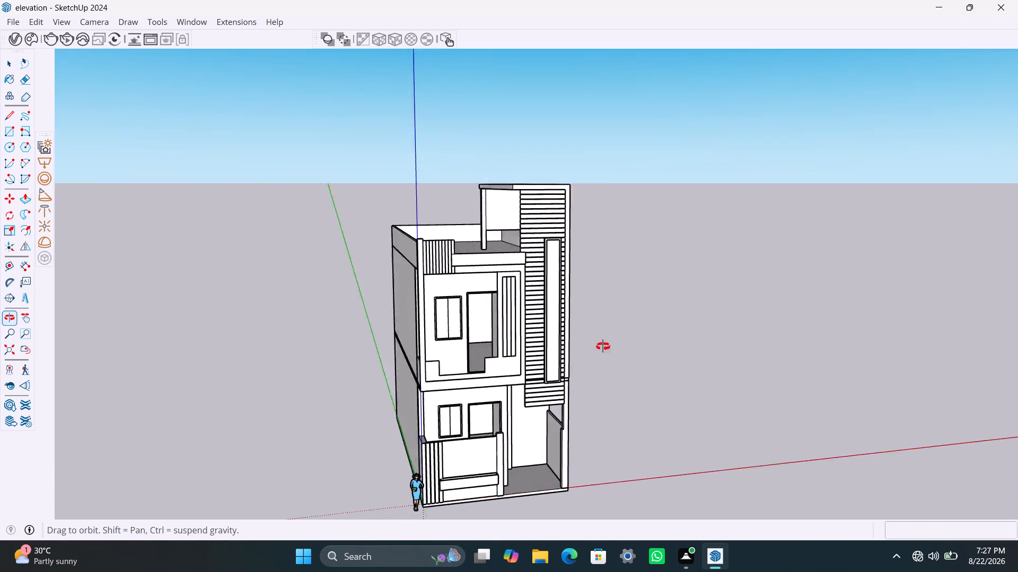
{"action": "middle_click_drag", "start_coordinate": [603, 346], "coordinate": [554, 341]}
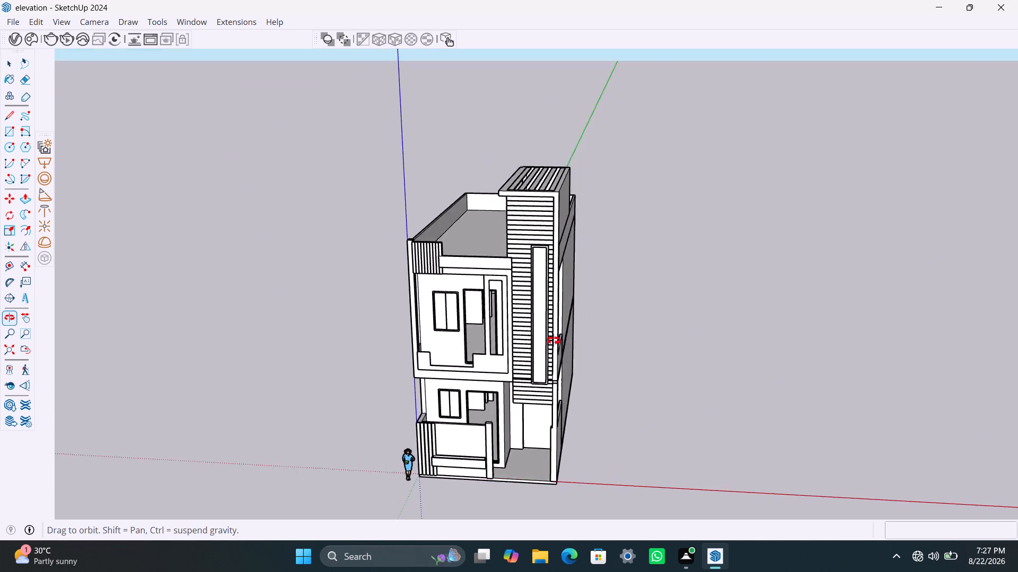
{"action": "middle_click_drag", "start_coordinate": [554, 341], "coordinate": [565, 317]}
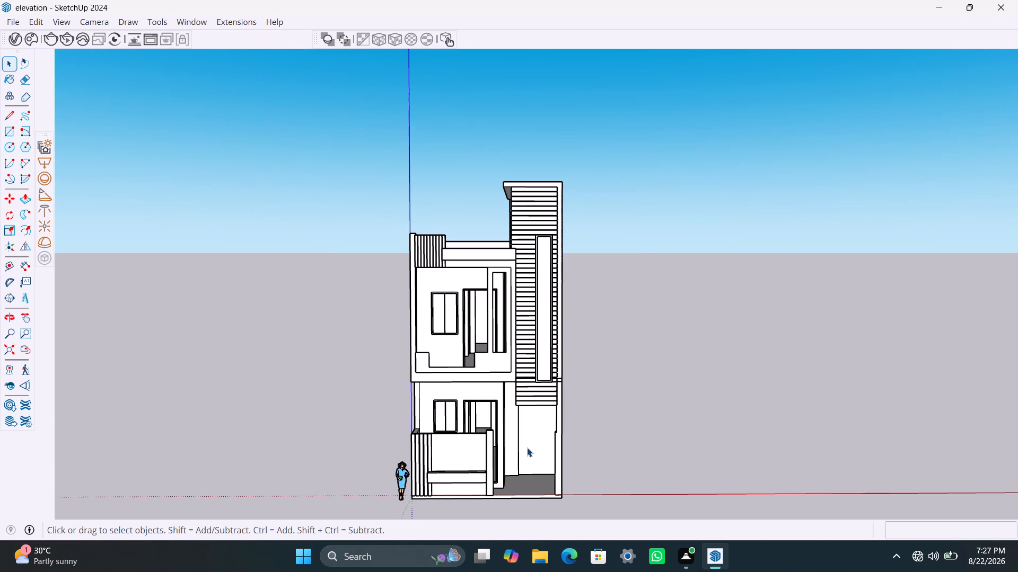
{"action": "scroll", "coordinate": [531, 448], "scroll_direction": "down", "scroll_amount": 2}
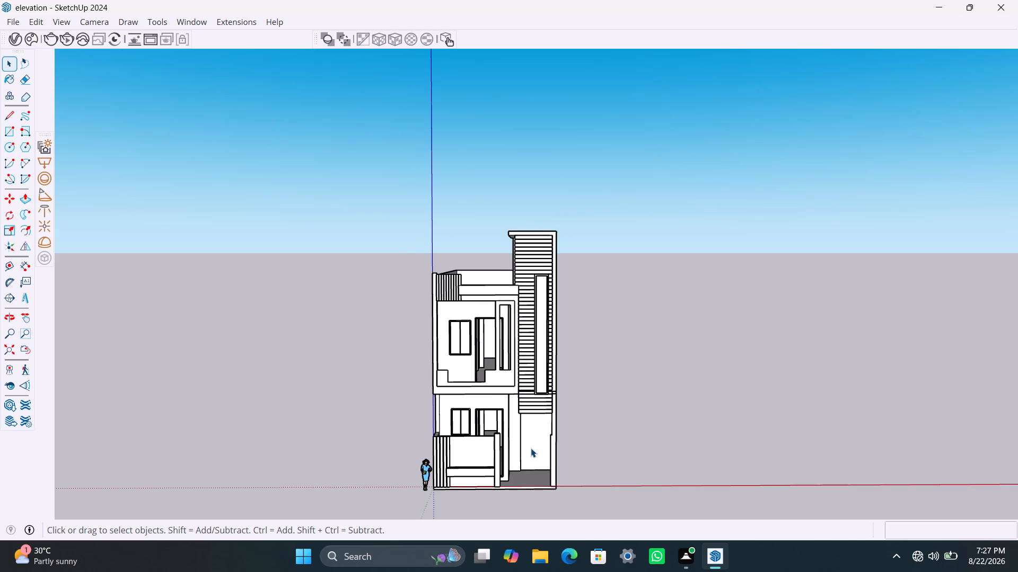
{"action": "scroll", "coordinate": [531, 448], "scroll_direction": "up", "scroll_amount": 2}
{"action": "middle_click_drag", "start_coordinate": [528, 447], "coordinate": [552, 396], "text": "shift"}
{"action": "middle_click_drag", "start_coordinate": [519, 407], "coordinate": [530, 409]}
{"action": "middle_click_drag", "start_coordinate": [530, 391], "coordinate": [512, 398]}
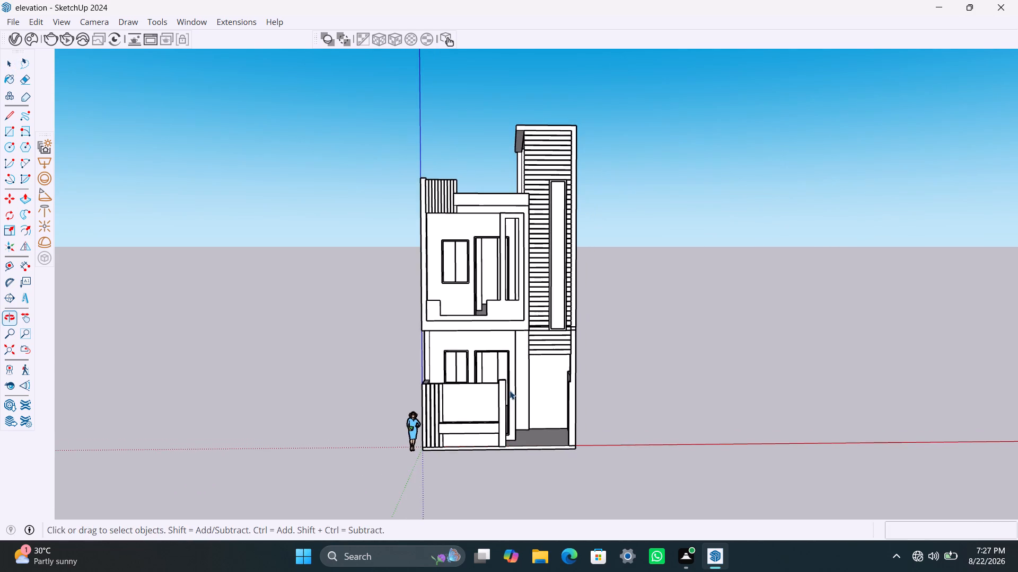
Push/Pull the long edge face of the slatted rooftop cover, on the side overlooking the terrace, outward by 5".
{"action": "scroll", "coordinate": [500, 284], "scroll_direction": "up", "scroll_amount": 2}
{"action": "middle_click_drag", "start_coordinate": [506, 297], "coordinate": [789, 348]}
{"action": "scroll", "coordinate": [419, 190], "scroll_direction": "up", "scroll_amount": 3}
{"action": "middle_click_drag", "start_coordinate": [443, 199], "coordinate": [563, 284]}
{"action": "middle_click_drag", "start_coordinate": [442, 116], "coordinate": [475, 201]}
{"action": "scroll", "coordinate": [442, 113], "scroll_direction": "up", "scroll_amount": 5}
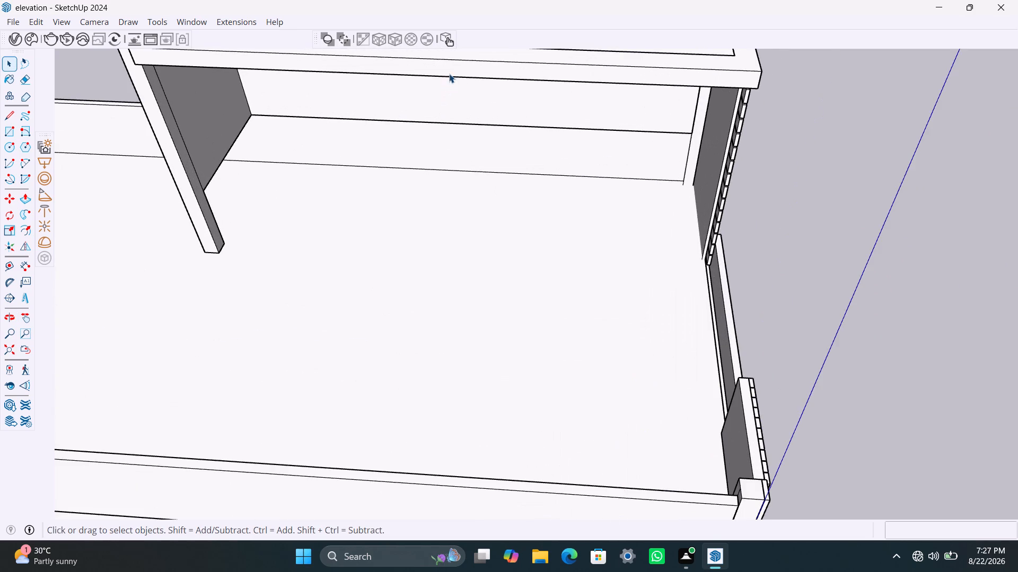
{"action": "middle_click_drag", "start_coordinate": [452, 83], "coordinate": [452, 157]}
{"action": "scroll", "coordinate": [454, 151], "scroll_direction": "up", "scroll_amount": 1}
{"action": "left_click", "coordinate": [459, 170]}
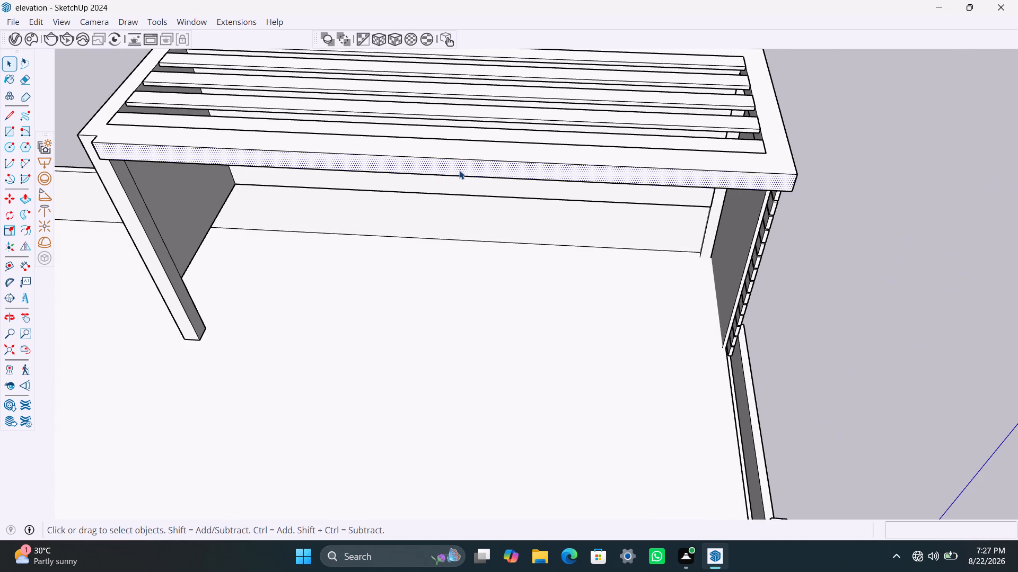
{"action": "left_click", "coordinate": [459, 170]}
{"action": "key", "text": "p"}
{"action": "left_click", "coordinate": [459, 170]}
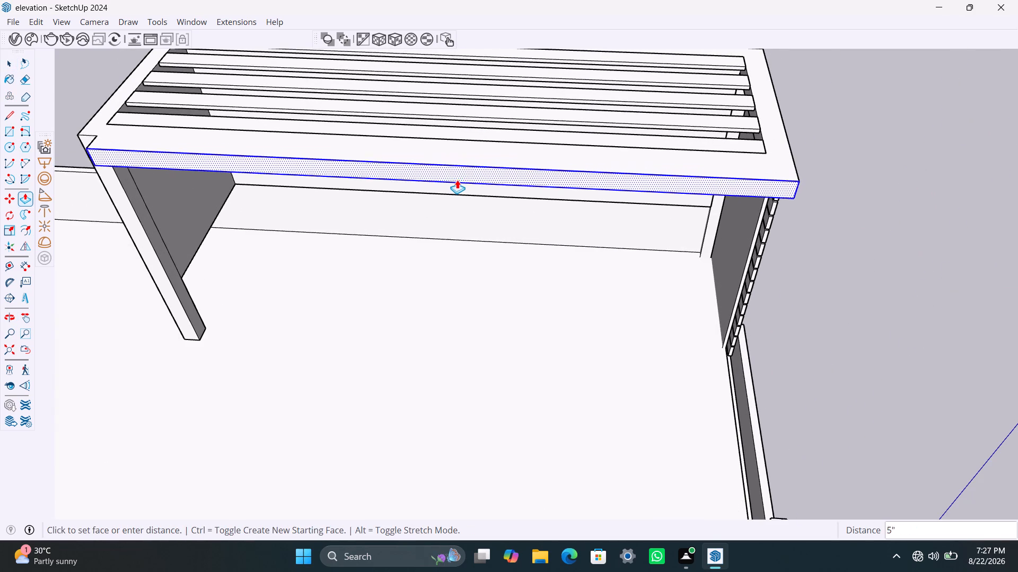
{"action": "type", "text": "5\""}
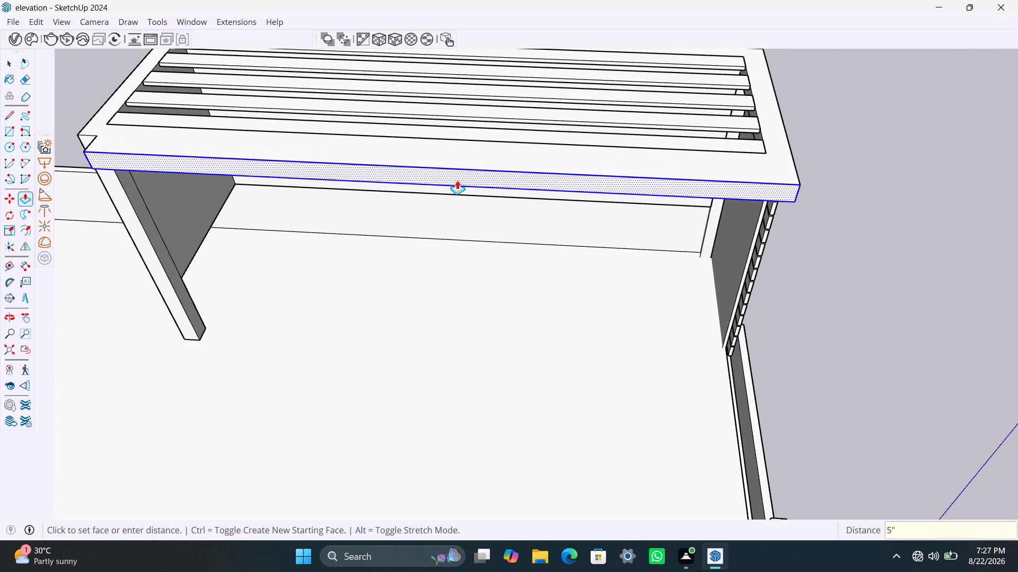
{"action": "key", "text": "Return"}
{"action": "key", "text": "space"}
{"action": "left_click", "coordinate": [856, 247]}
Examine the rooftop cover's overhang and the whole front elevation from above and from the front.
{"action": "scroll", "coordinate": [814, 266], "scroll_direction": "down", "scroll_amount": 5}
{"action": "middle_click_drag", "start_coordinate": [797, 298], "coordinate": [598, 270]}
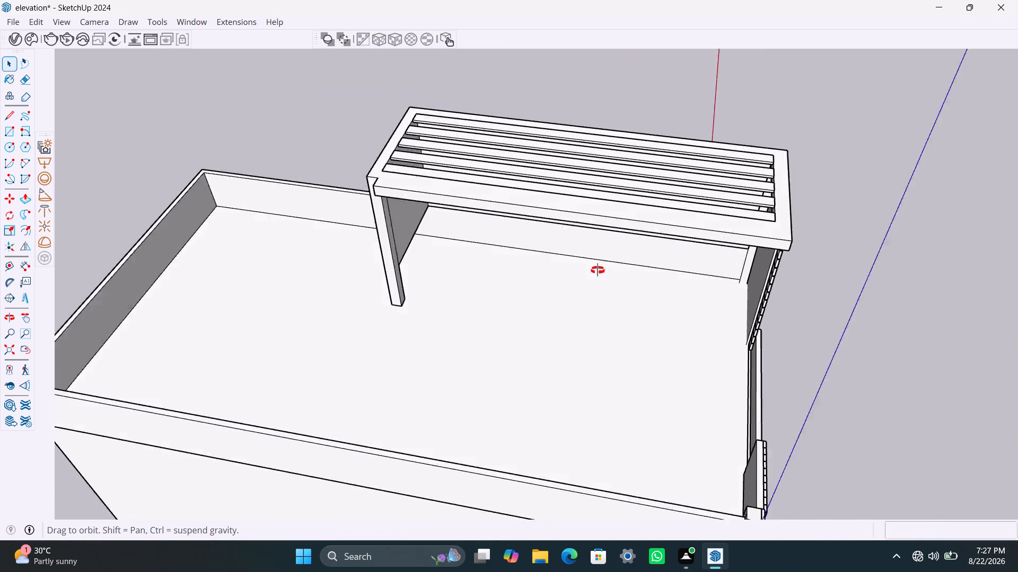
{"action": "middle_click_drag", "start_coordinate": [598, 270], "coordinate": [349, 151]}
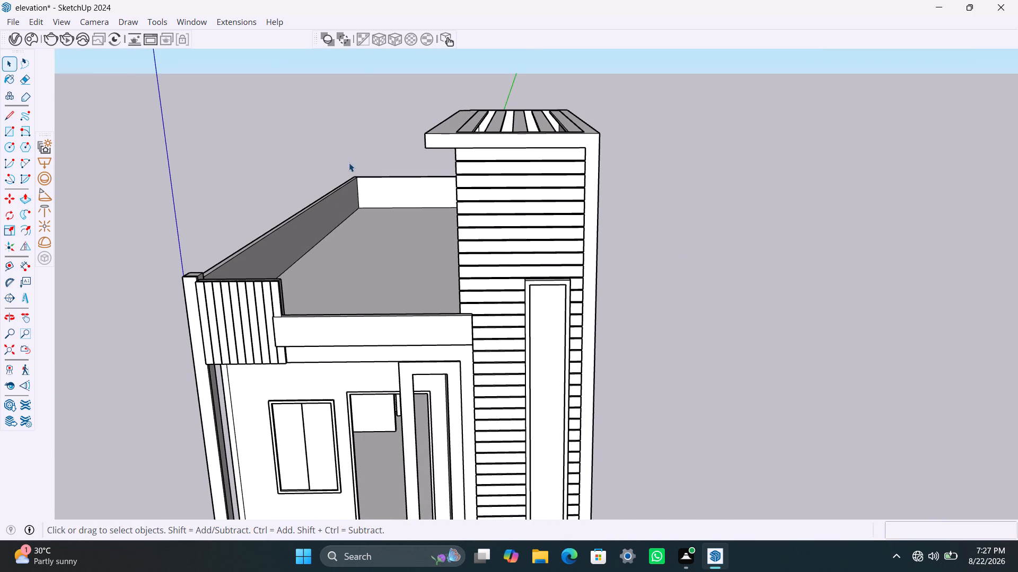
{"action": "scroll", "coordinate": [396, 175], "scroll_direction": "down", "scroll_amount": 2}
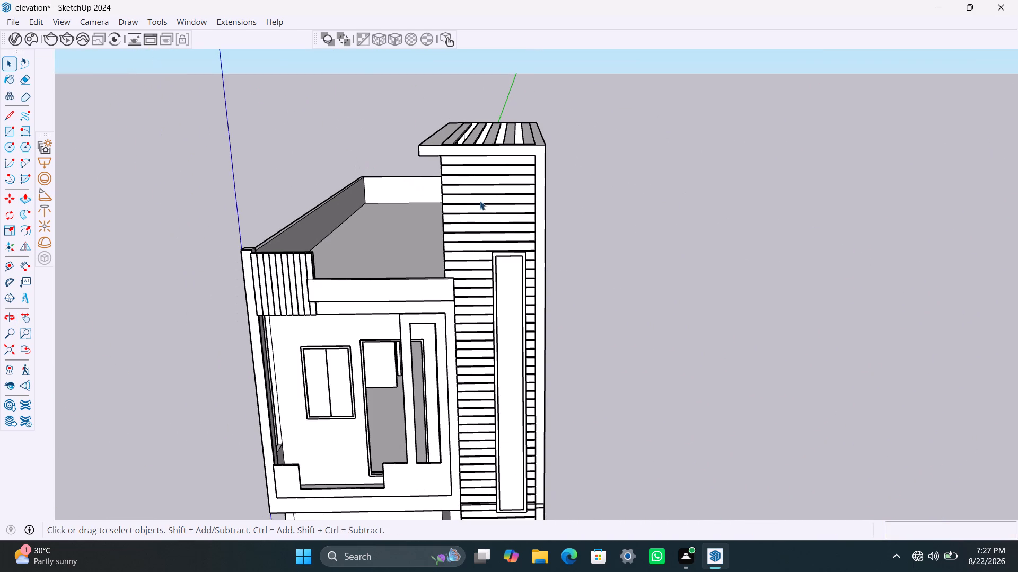
{"action": "middle_click_drag", "start_coordinate": [473, 197], "coordinate": [594, 103], "text": "shift"}
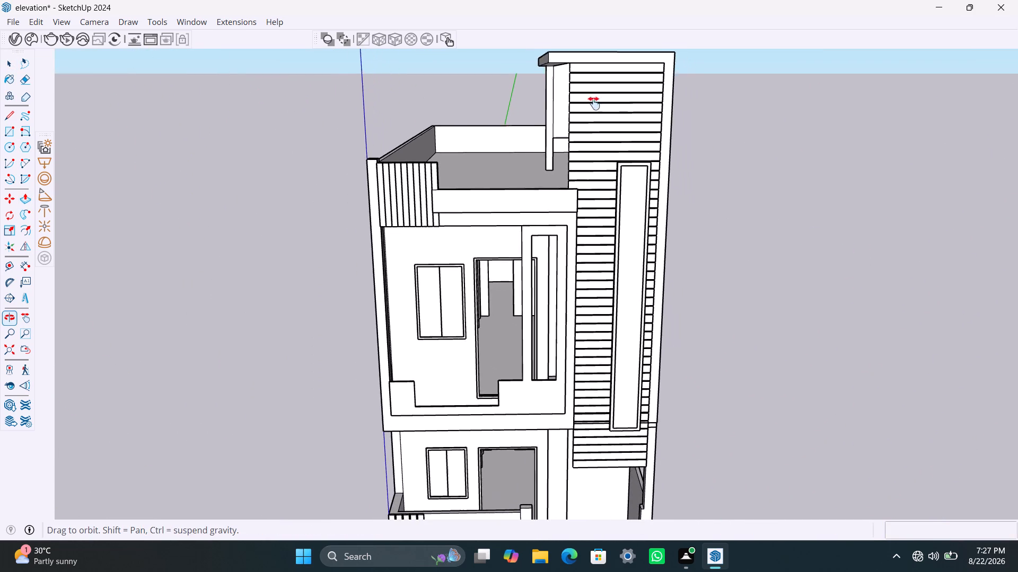
{"action": "middle_click_drag", "start_coordinate": [594, 103], "coordinate": [552, 87], "text": "shift"}
{"action": "scroll", "coordinate": [522, 175], "scroll_direction": "down", "scroll_amount": 3}
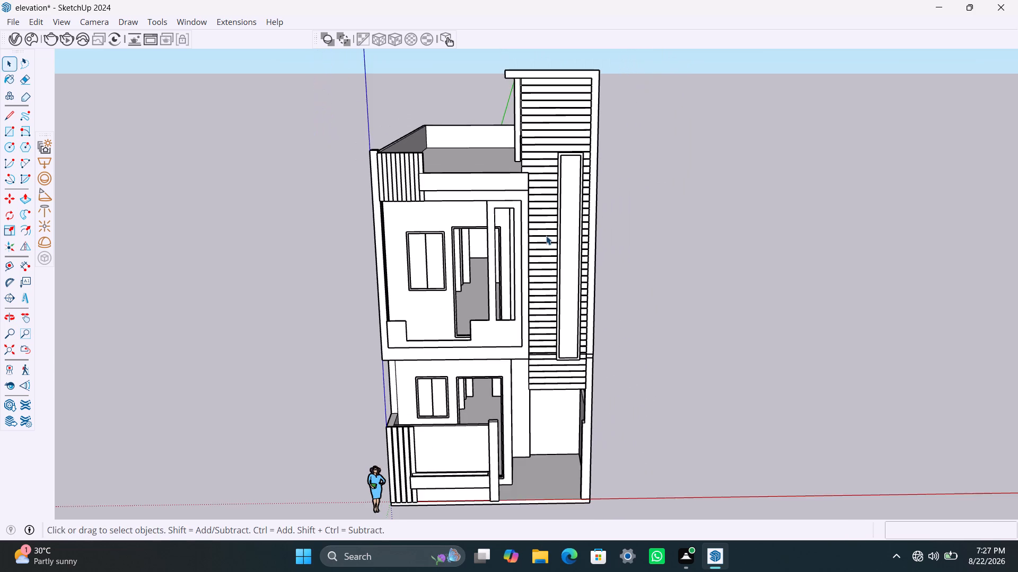
{"action": "middle_click_drag", "start_coordinate": [546, 236], "coordinate": [533, 216]}
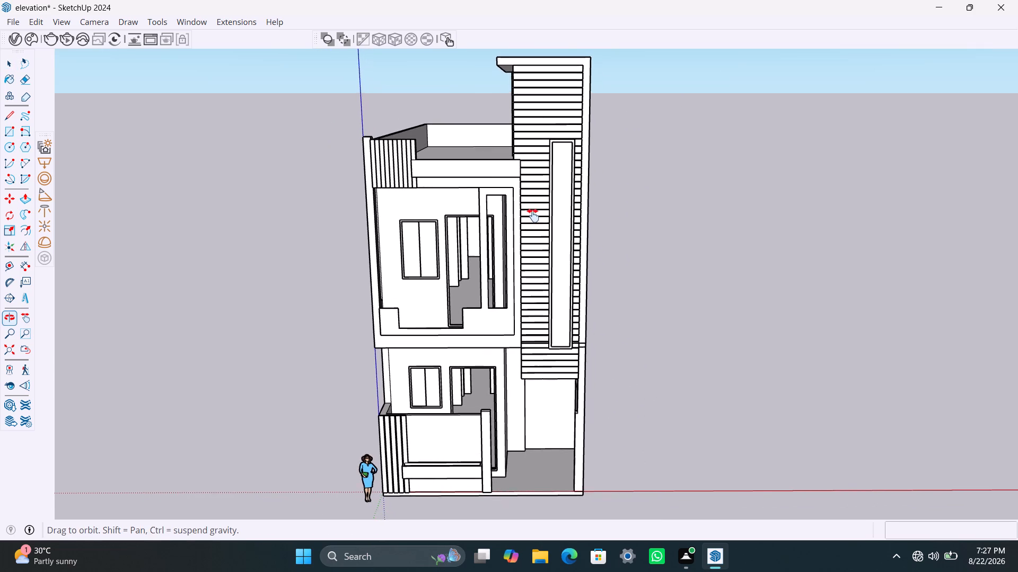
{"action": "middle_click_drag", "start_coordinate": [533, 216], "coordinate": [532, 209]}
{"action": "scroll", "coordinate": [532, 209], "scroll_direction": "down", "scroll_amount": 2}
{"action": "middle_click_drag", "start_coordinate": [527, 235], "coordinate": [525, 202]}
{"action": "scroll", "coordinate": [525, 202], "scroll_direction": "down", "scroll_amount": 1}
{"action": "middle_click_drag", "start_coordinate": [525, 202], "coordinate": [528, 244], "text": "shift"}
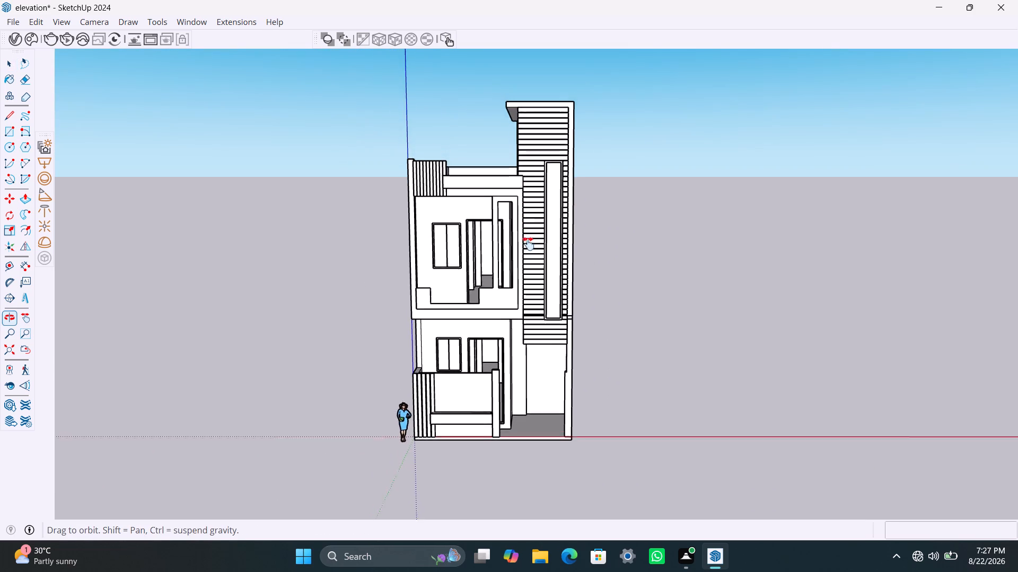
{"action": "middle_click_drag", "start_coordinate": [528, 244], "coordinate": [528, 263], "text": "shift"}
{"action": "scroll", "coordinate": [528, 261], "scroll_direction": "up", "scroll_amount": 1}
{"action": "middle_click_drag", "start_coordinate": [528, 261], "coordinate": [527, 255]}
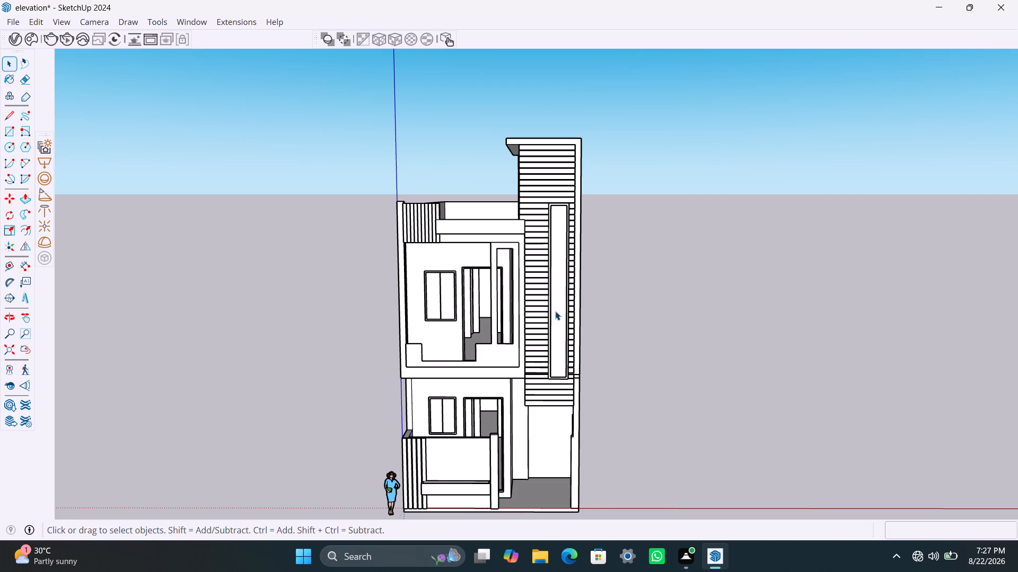
Save the model.
{"action": "key", "text": "ctrl+s"}
Open the file commands for the saved elevation model.
{"action": "left_click", "coordinate": [15, 21]}
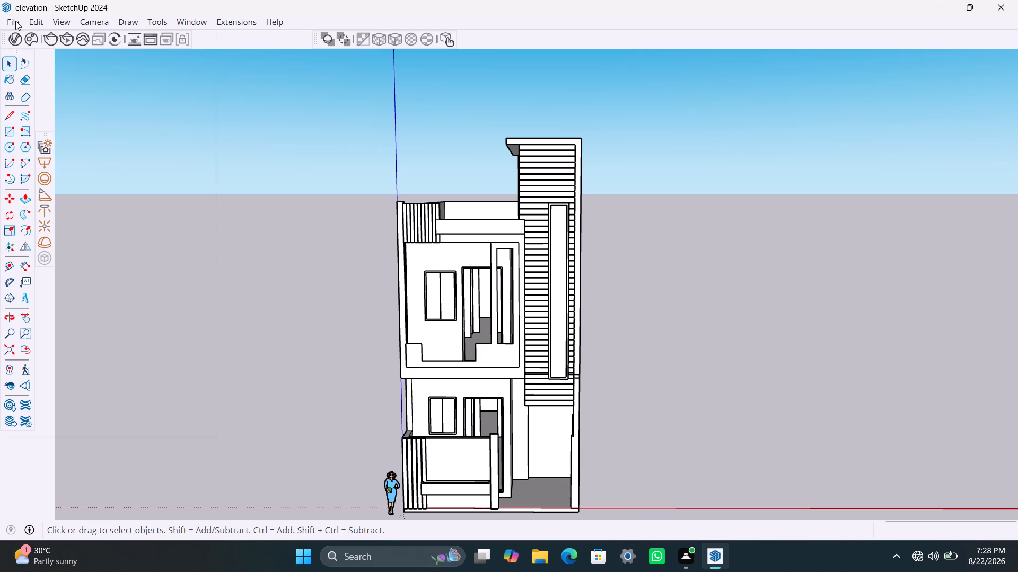
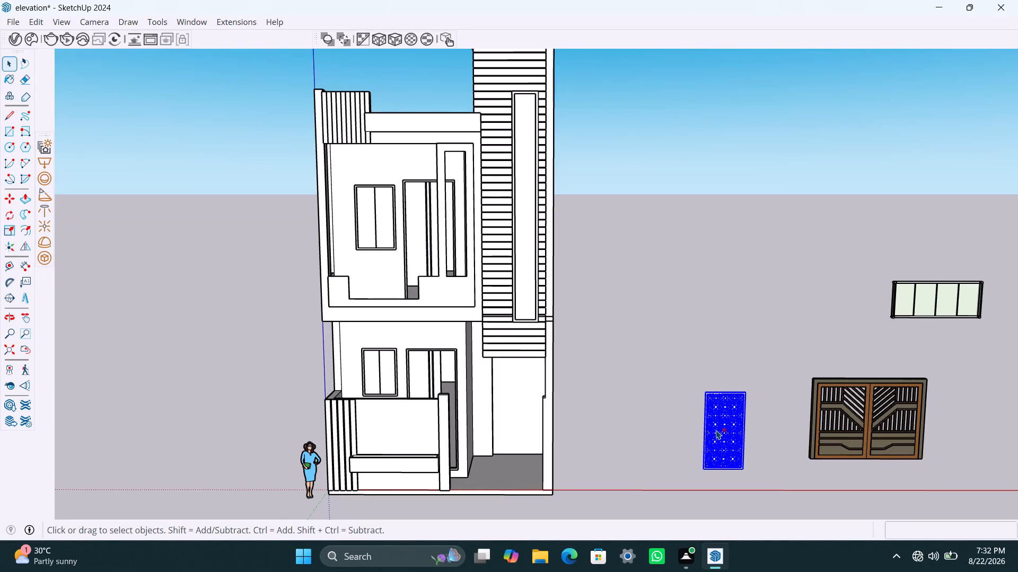
Paste a copy of the patterned screen panel at the bottom corner of the tower's tall vertical frame.
{"action": "key", "text": "ctrl+c"}
{"action": "key", "text": "ctrl+v"}
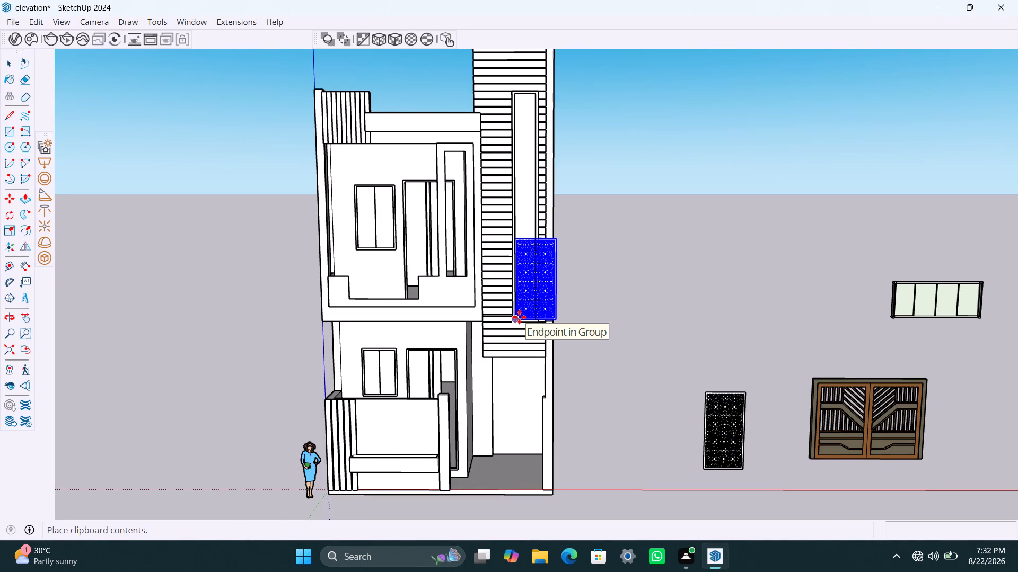
{"action": "left_click", "coordinate": [520, 317]}
{"action": "key", "text": "space"}
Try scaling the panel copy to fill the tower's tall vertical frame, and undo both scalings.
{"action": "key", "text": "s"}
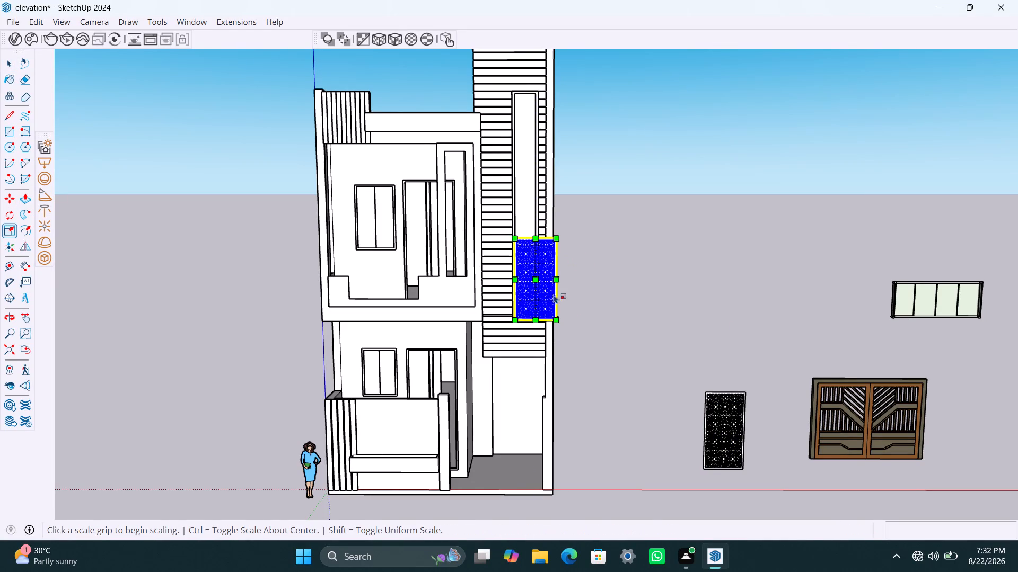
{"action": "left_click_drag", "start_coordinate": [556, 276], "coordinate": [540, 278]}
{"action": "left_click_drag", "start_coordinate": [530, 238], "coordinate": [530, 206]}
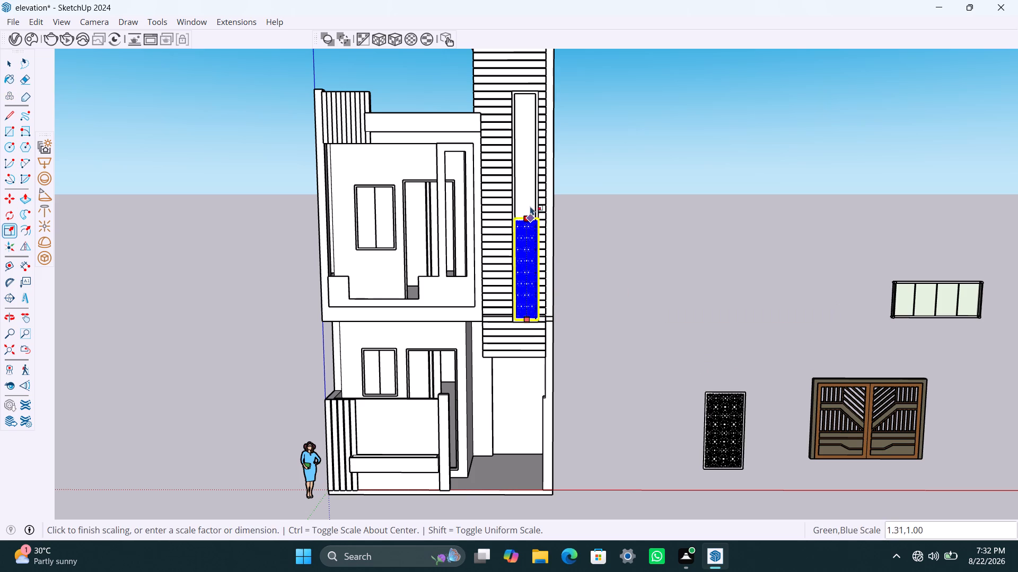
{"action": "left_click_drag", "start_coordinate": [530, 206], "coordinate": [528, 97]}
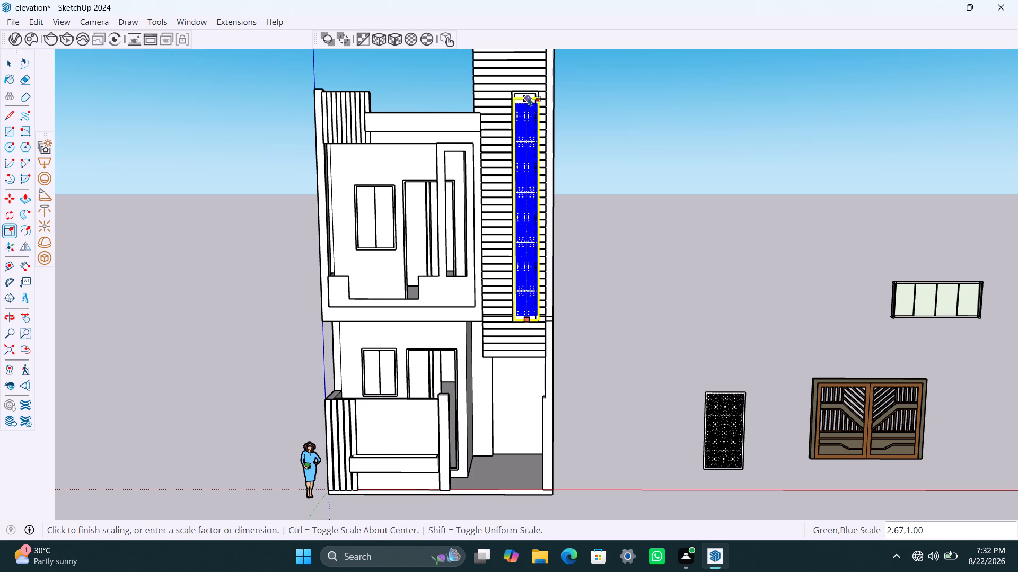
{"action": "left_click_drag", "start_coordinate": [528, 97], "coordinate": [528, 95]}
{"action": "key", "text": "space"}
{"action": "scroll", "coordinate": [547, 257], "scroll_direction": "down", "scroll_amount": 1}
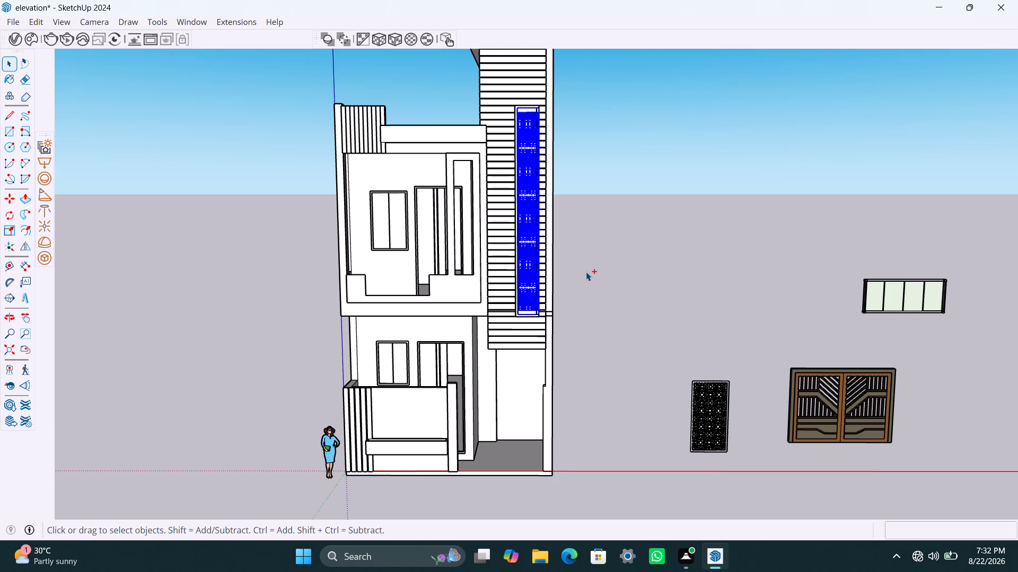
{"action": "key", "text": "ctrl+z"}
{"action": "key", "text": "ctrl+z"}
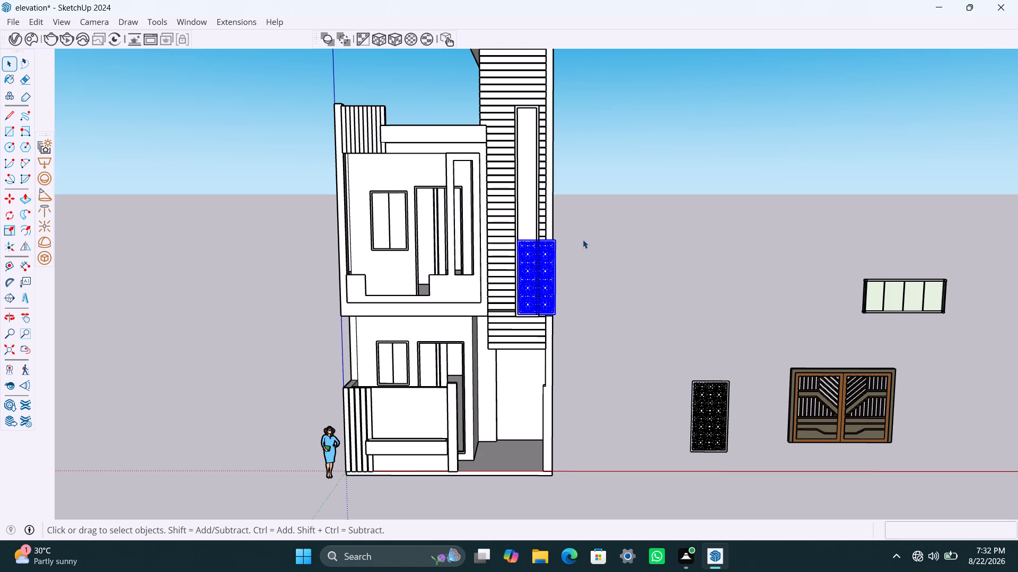
Move the panel copy to the narrow vertical opening beside the upper-floor balcony door.
{"action": "key", "text": "m"}
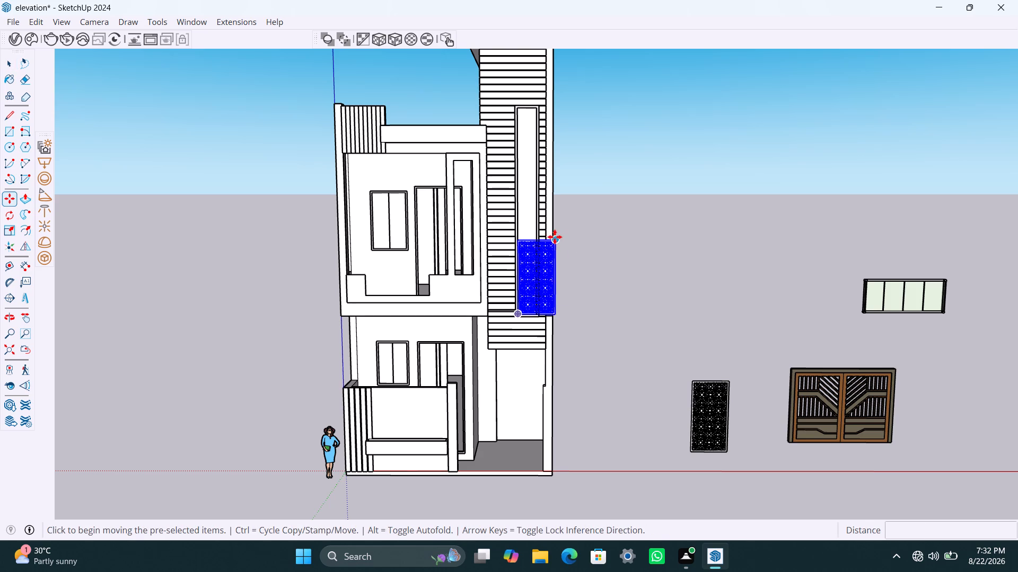
{"action": "left_click", "coordinate": [555, 240]}
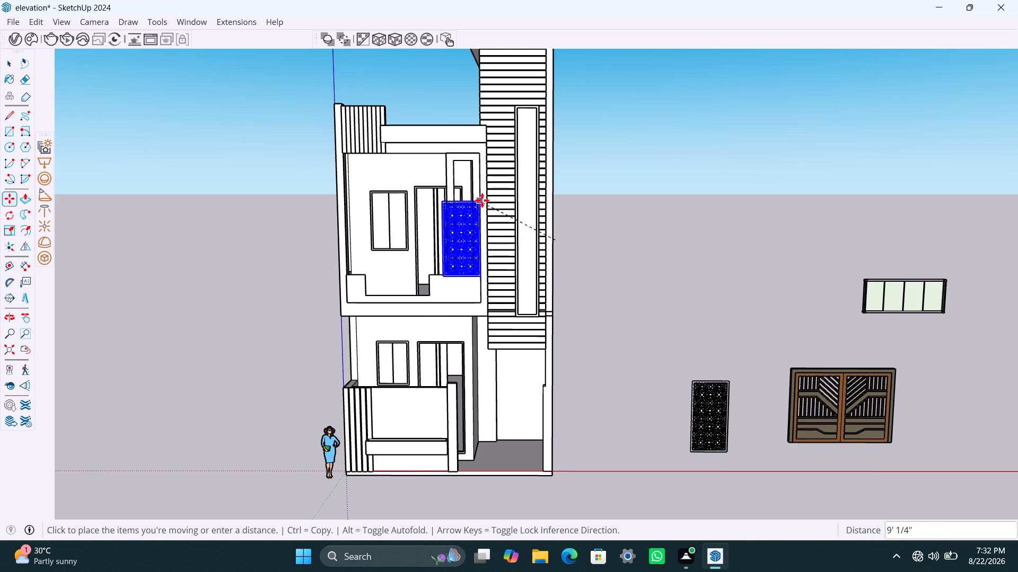
{"action": "left_click", "coordinate": [489, 201]}
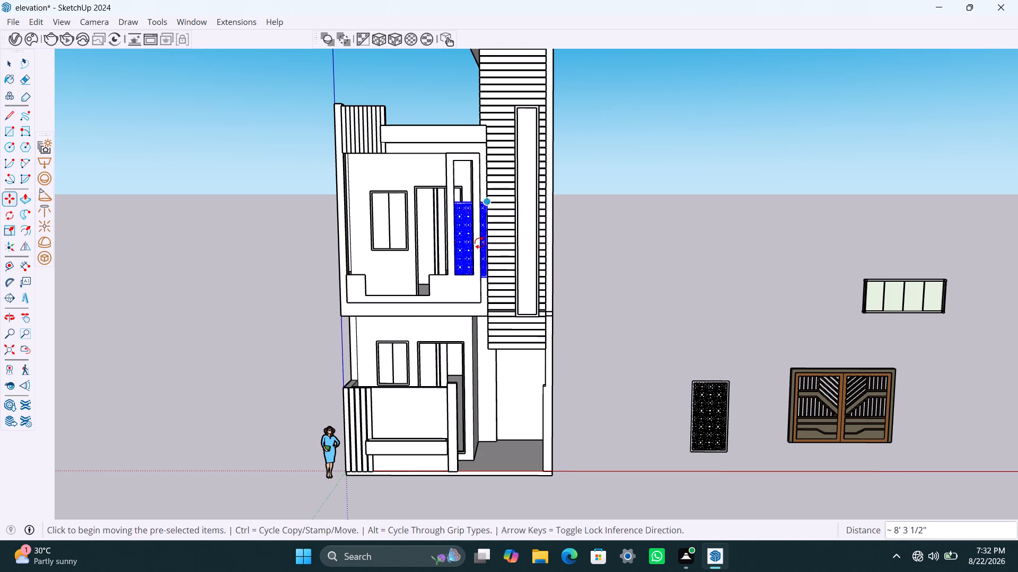
{"action": "key", "text": "space"}
Scale the panel copy to match the sides and bottom edge of the narrow balcony opening.
{"action": "scroll", "coordinate": [467, 237], "scroll_direction": "up", "scroll_amount": 8}
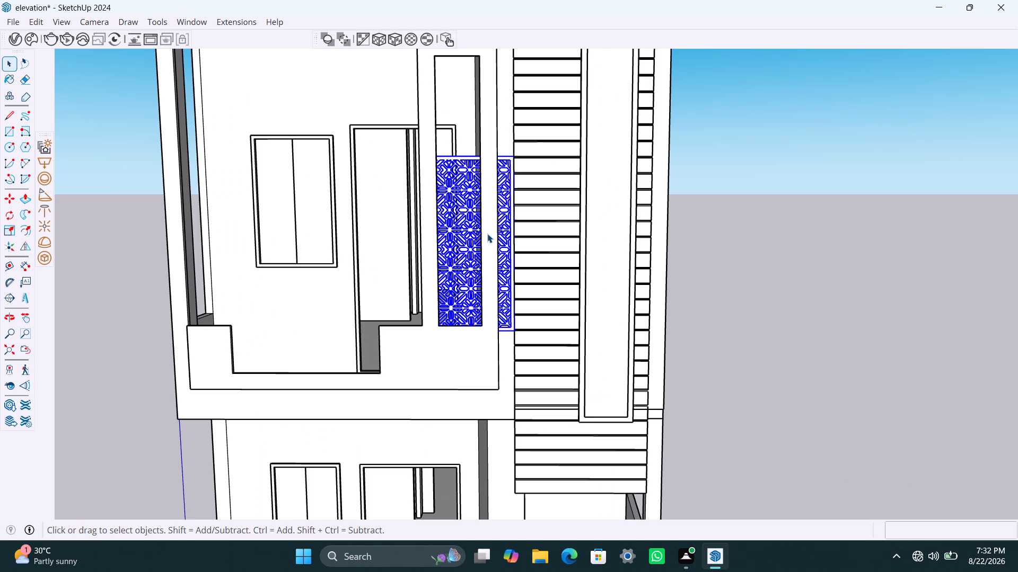
{"action": "key", "text": "s"}
{"action": "left_click_drag", "start_coordinate": [514, 240], "coordinate": [488, 240]}
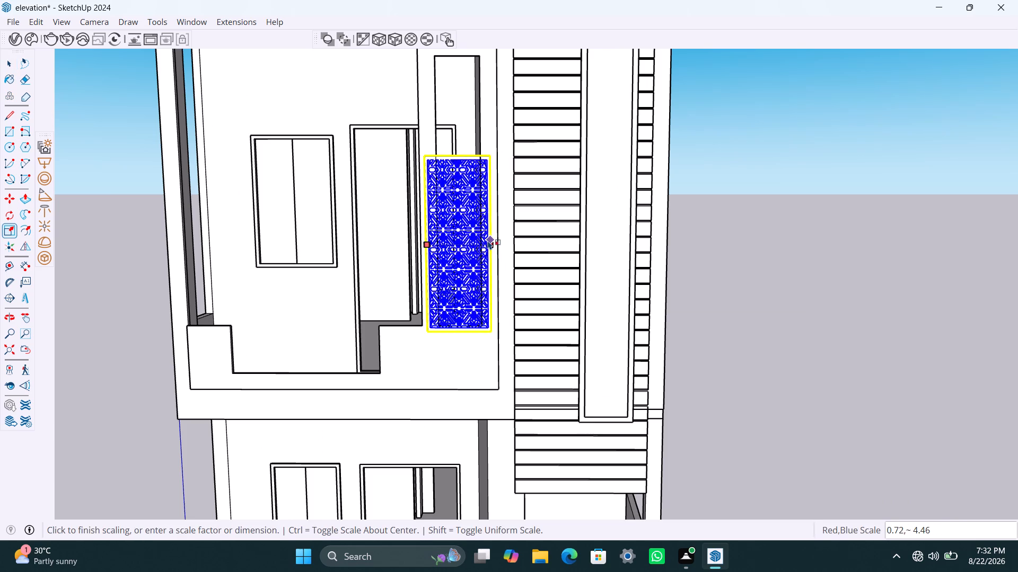
{"action": "left_click_drag", "start_coordinate": [488, 240], "coordinate": [484, 240]}
{"action": "left_click_drag", "start_coordinate": [427, 242], "coordinate": [432, 243]}
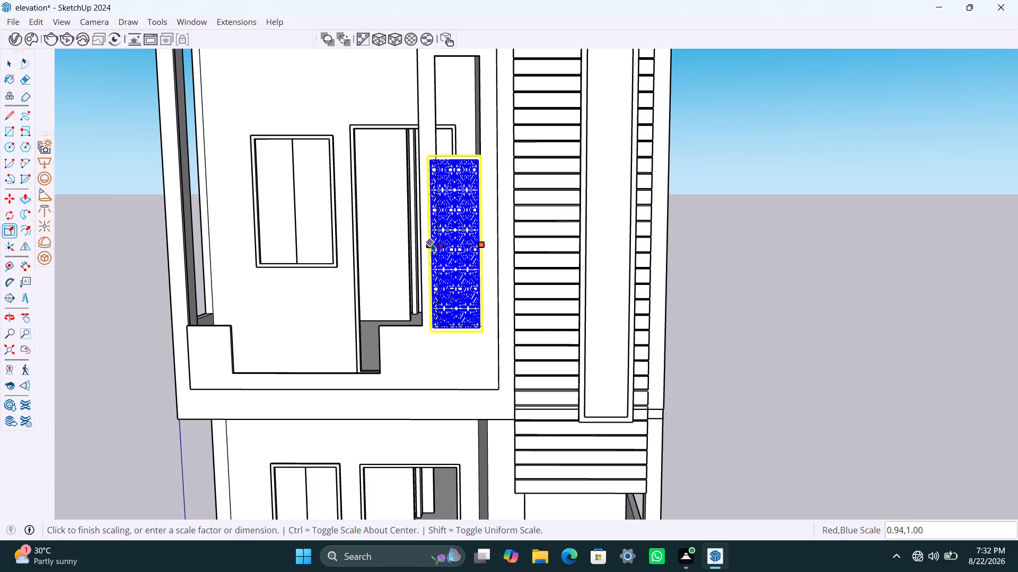
{"action": "left_click_drag", "start_coordinate": [432, 243], "coordinate": [436, 243]}
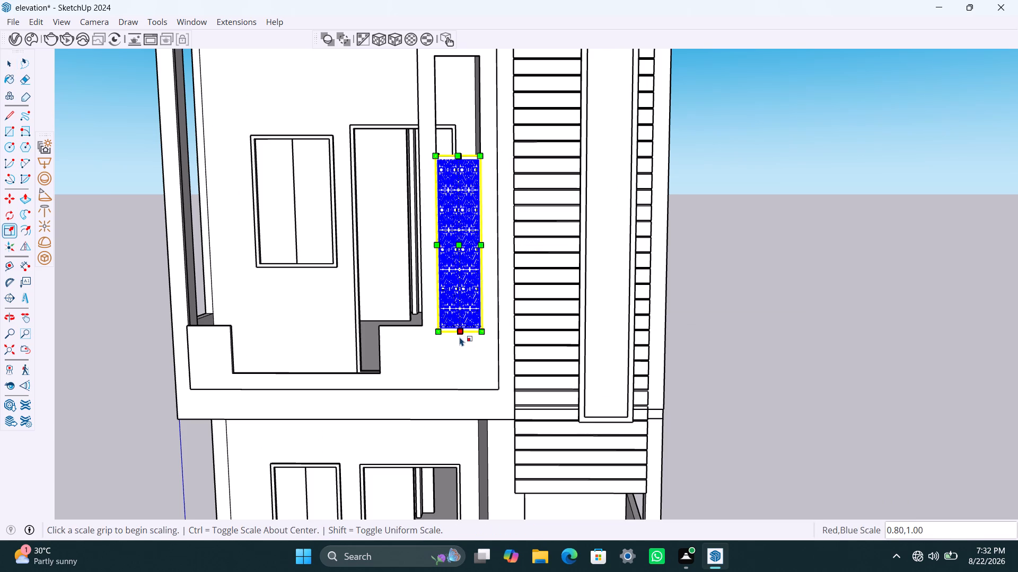
{"action": "left_click_drag", "start_coordinate": [460, 329], "coordinate": [460, 323]}
{"action": "scroll", "coordinate": [453, 163], "scroll_direction": "down", "scroll_amount": 3}
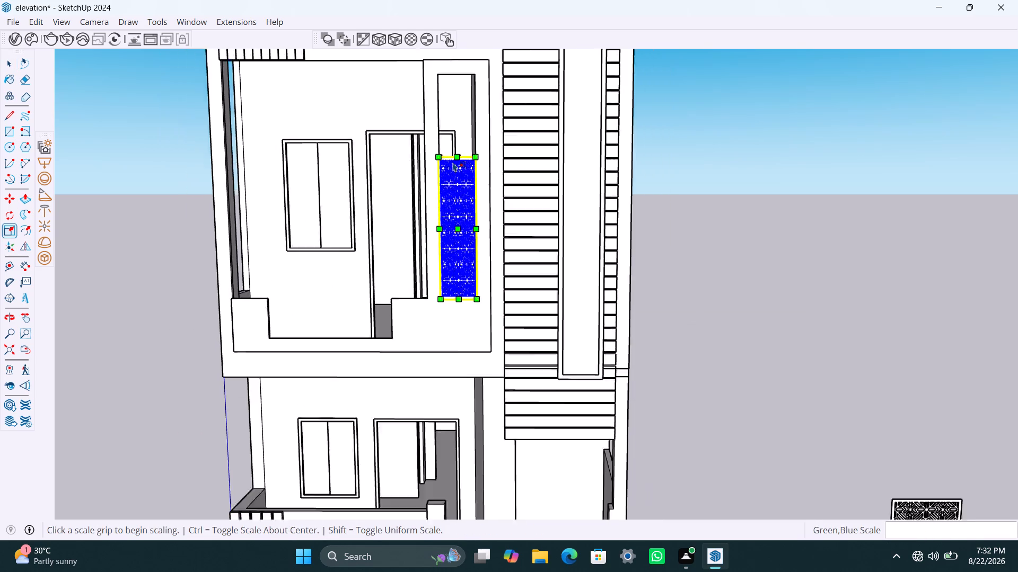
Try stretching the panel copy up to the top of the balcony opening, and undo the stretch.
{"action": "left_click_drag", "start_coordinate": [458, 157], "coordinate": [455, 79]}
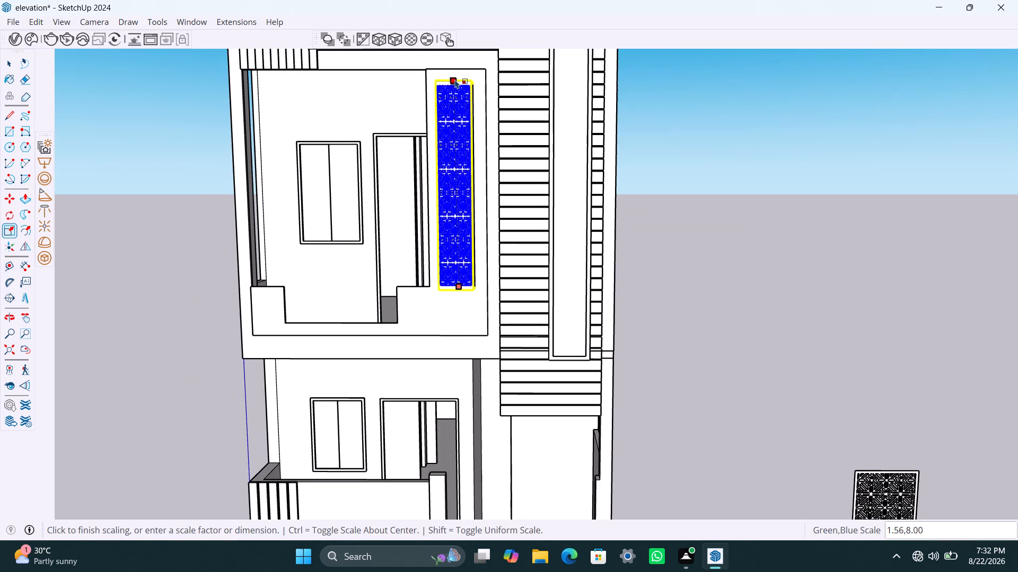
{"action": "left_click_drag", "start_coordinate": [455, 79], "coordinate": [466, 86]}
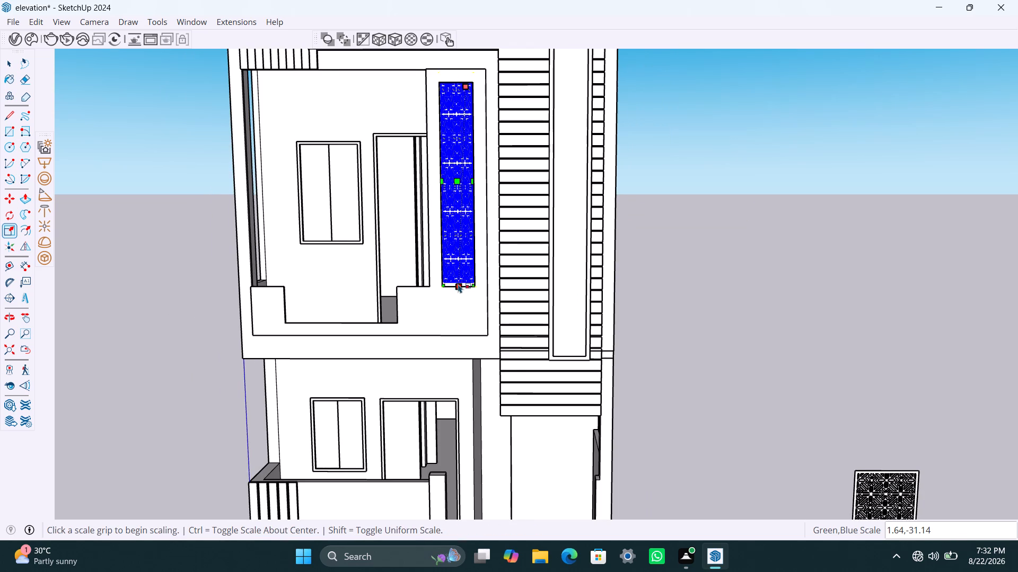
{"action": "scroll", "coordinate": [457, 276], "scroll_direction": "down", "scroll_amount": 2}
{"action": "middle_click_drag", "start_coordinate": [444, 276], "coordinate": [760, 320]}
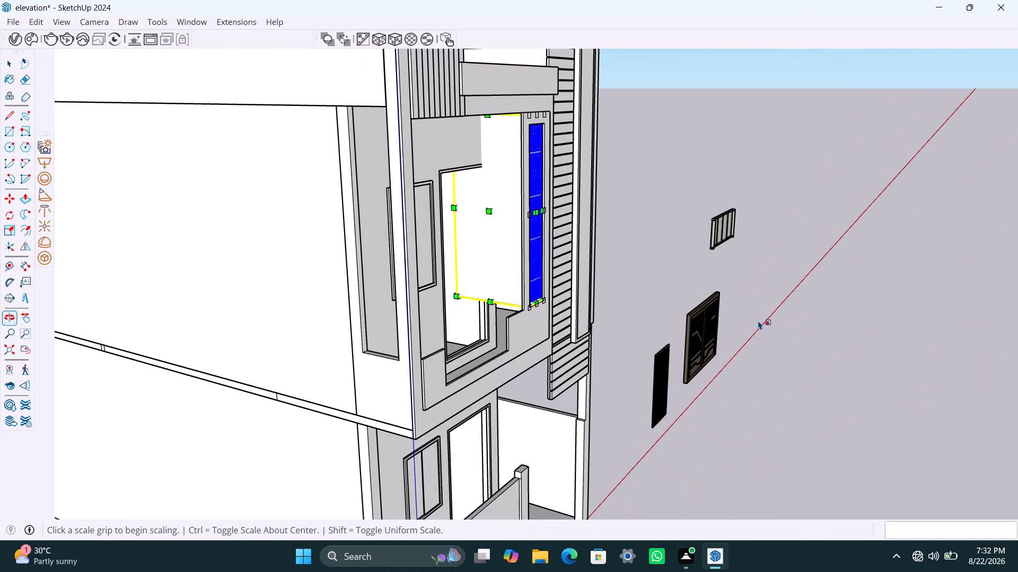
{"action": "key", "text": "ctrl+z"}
Scale the panel copy in height only so that it reaches the top of the narrow balcony opening.
{"action": "middle_click_drag", "start_coordinate": [507, 238], "coordinate": [536, 298]}
{"action": "scroll", "coordinate": [551, 222], "scroll_direction": "up", "scroll_amount": 7}
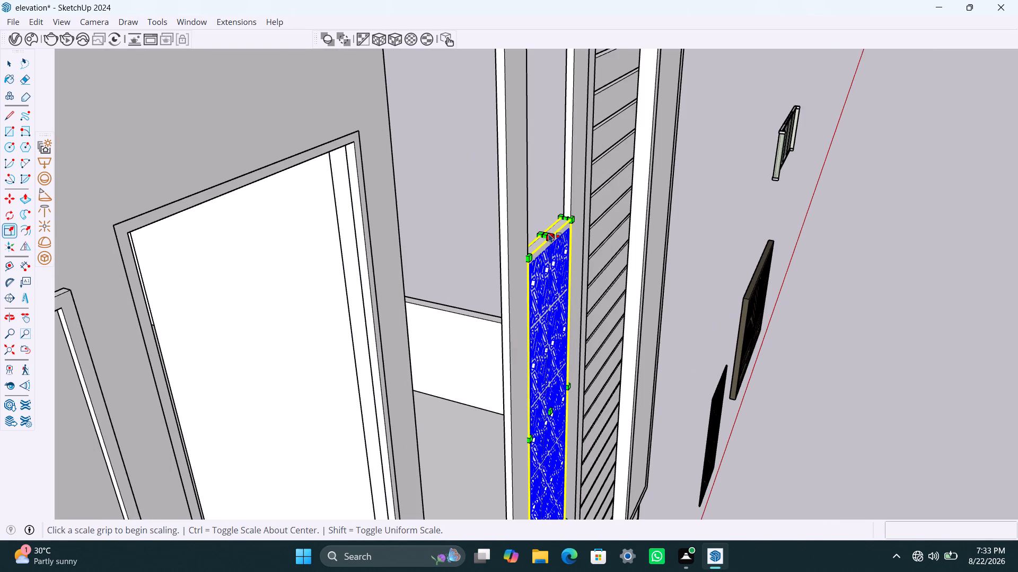
{"action": "left_click_drag", "start_coordinate": [545, 231], "coordinate": [544, 195]}
{"action": "scroll", "coordinate": [544, 193], "scroll_direction": "down", "scroll_amount": 7}
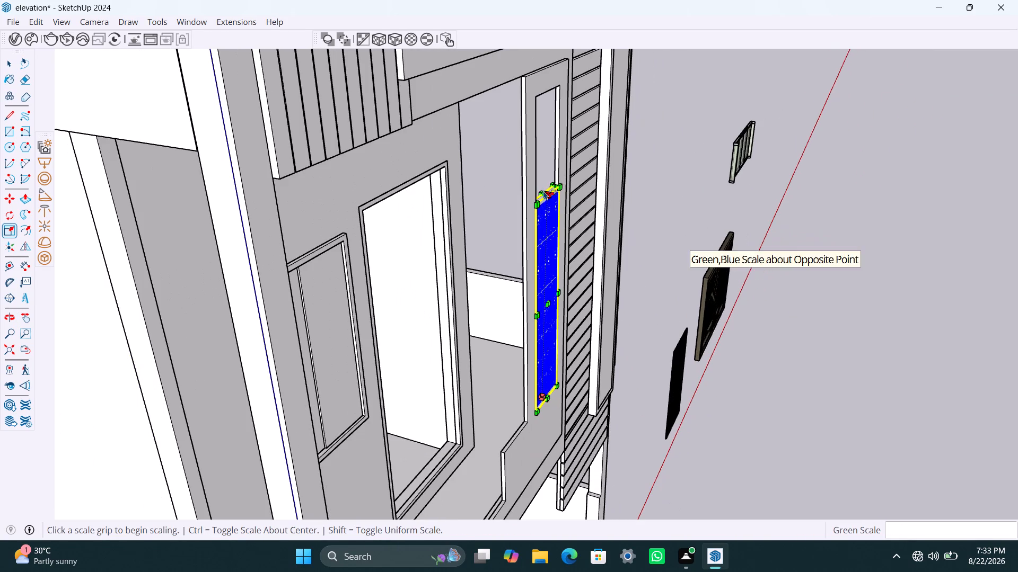
{"action": "left_click", "coordinate": [541, 191]}
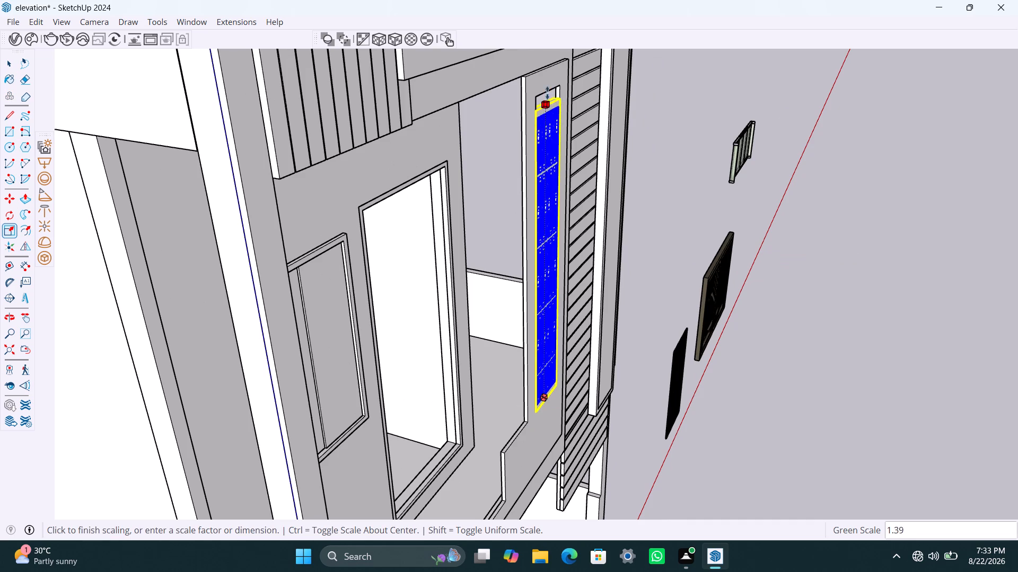
{"action": "double_click", "coordinate": [546, 87]}
{"action": "key", "text": "space"}
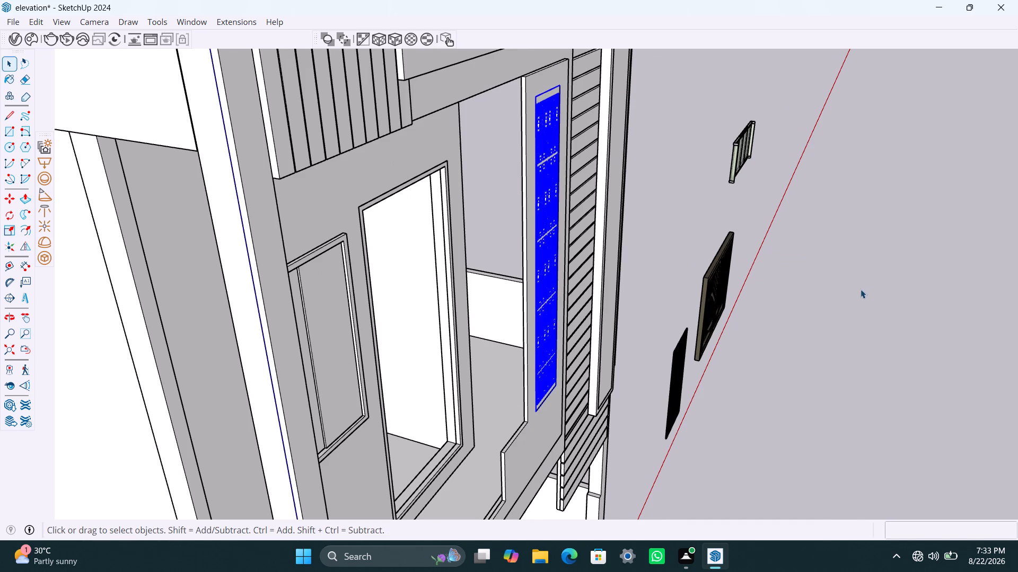
Examine the fitted screen panel and the front elevation from several angles.
{"action": "left_click", "coordinate": [861, 289]}
{"action": "scroll", "coordinate": [680, 383], "scroll_direction": "down", "scroll_amount": 2}
{"action": "middle_click_drag", "start_coordinate": [662, 376], "coordinate": [428, 257]}
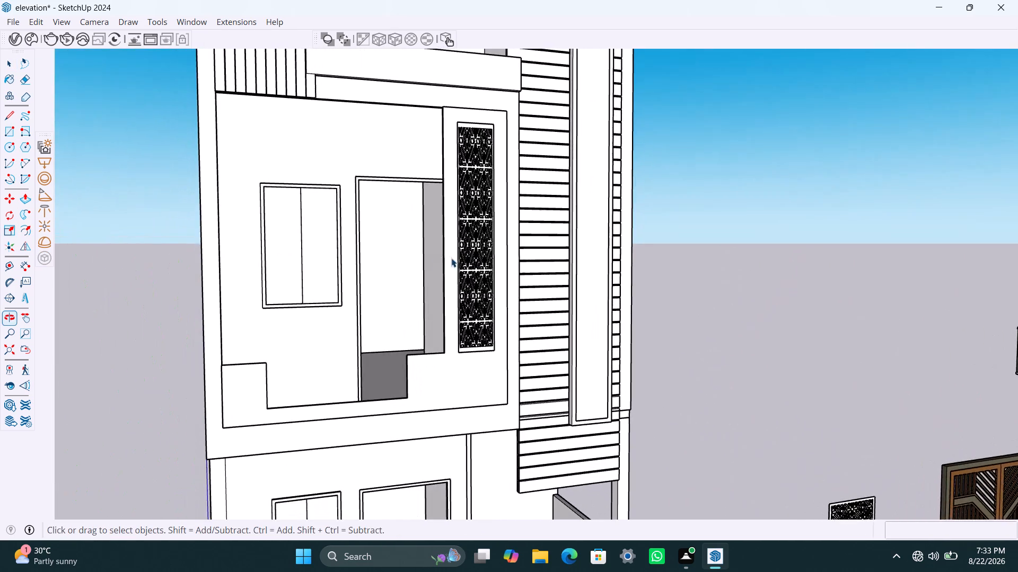
{"action": "scroll", "coordinate": [480, 261], "scroll_direction": "down", "scroll_amount": 3}
{"action": "middle_click_drag", "start_coordinate": [548, 312], "coordinate": [438, 317]}
{"action": "scroll", "coordinate": [468, 336], "scroll_direction": "up", "scroll_amount": 10}
{"action": "middle_click_drag", "start_coordinate": [466, 315], "coordinate": [464, 373]}
{"action": "scroll", "coordinate": [457, 281], "scroll_direction": "down", "scroll_amount": 10}
{"action": "middle_click_drag", "start_coordinate": [463, 267], "coordinate": [469, 330]}
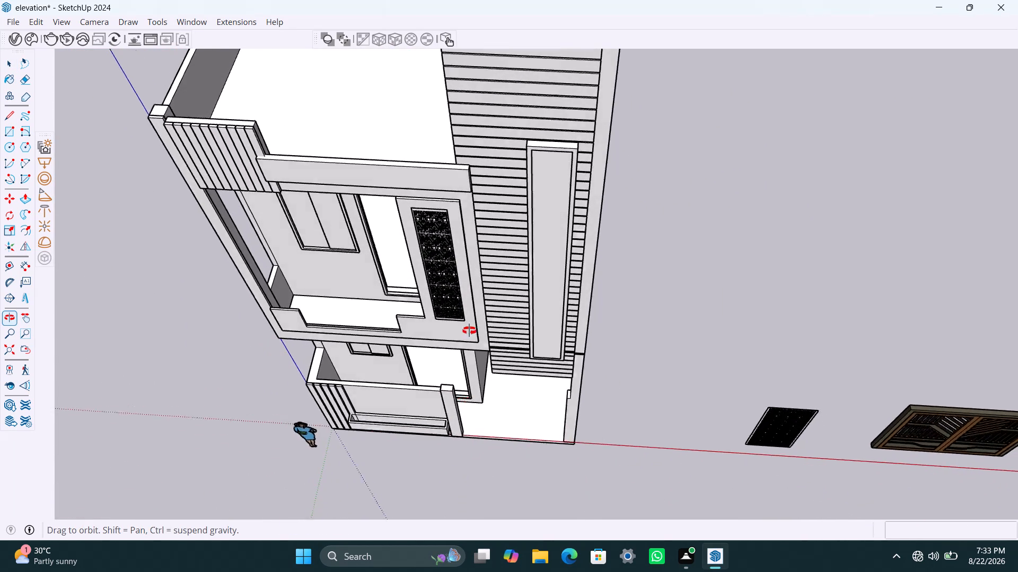
{"action": "middle_click_drag", "start_coordinate": [469, 330], "coordinate": [489, 216]}
{"action": "scroll", "coordinate": [624, 318], "scroll_direction": "down", "scroll_amount": 5}
{"action": "middle_click_drag", "start_coordinate": [620, 333], "coordinate": [594, 327]}
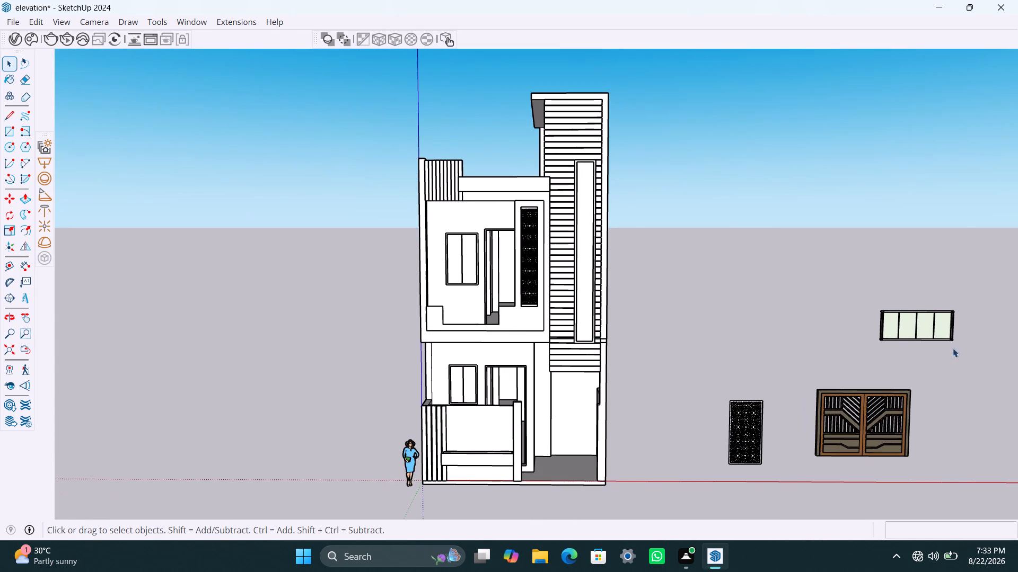
Select all parts of the four-pane glass panel beside the house and copy them.
{"action": "left_click", "coordinate": [905, 329]}
{"action": "left_click_drag", "start_coordinate": [855, 275], "coordinate": [970, 356]}
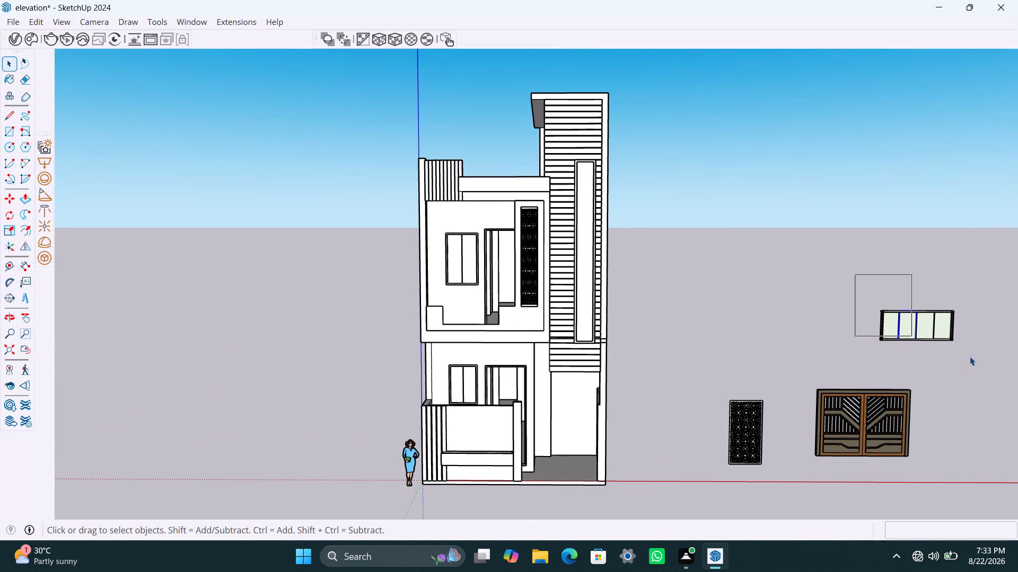
{"action": "left_click_drag", "start_coordinate": [970, 356], "coordinate": [991, 356]}
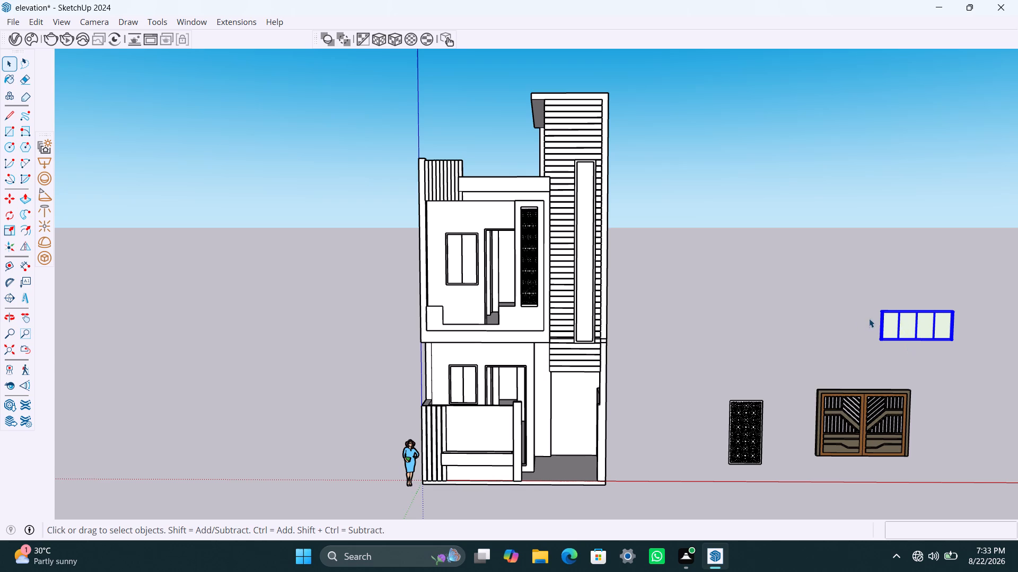
{"action": "right_click", "coordinate": [869, 318]}
{"action": "left_click_drag", "start_coordinate": [864, 272], "coordinate": [1000, 364]}
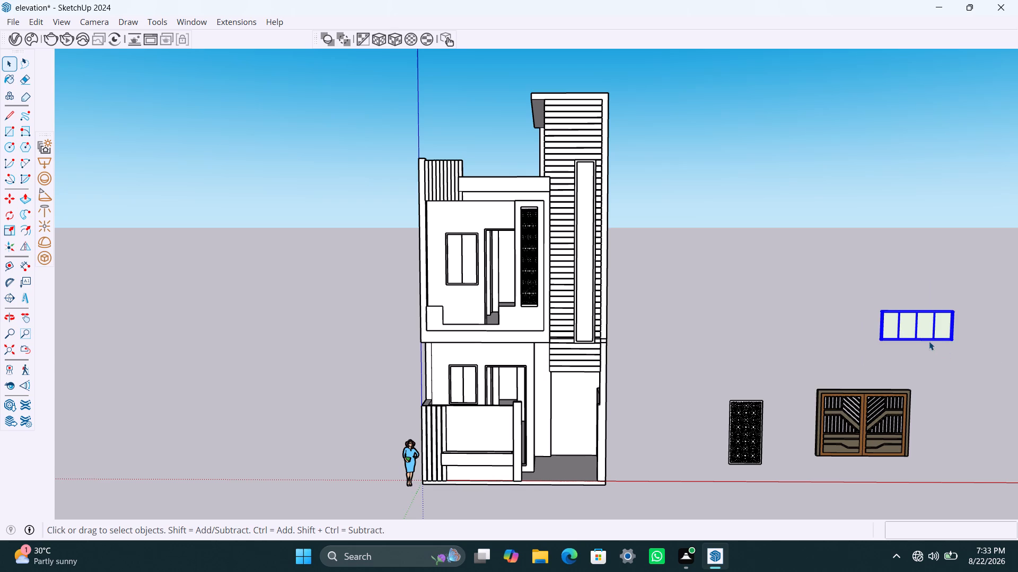
{"action": "left_click", "coordinate": [927, 340]}
{"action": "right_click", "coordinate": [926, 339]}
{"action": "left_click", "coordinate": [864, 342]}
{"action": "left_click_drag", "start_coordinate": [854, 284], "coordinate": [1000, 367]}
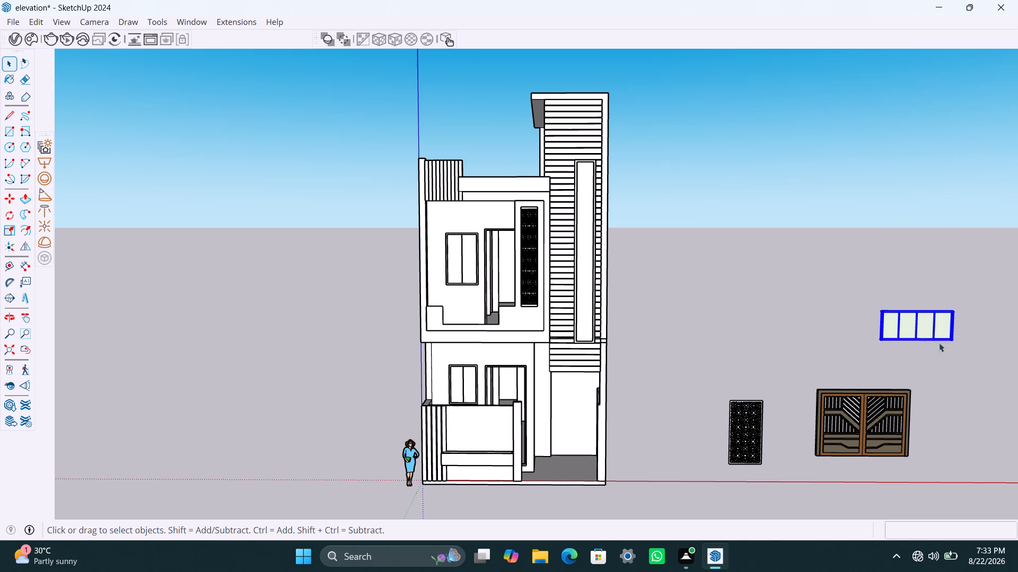
{"action": "right_click", "coordinate": [893, 310]}
{"action": "left_click", "coordinate": [948, 141]}
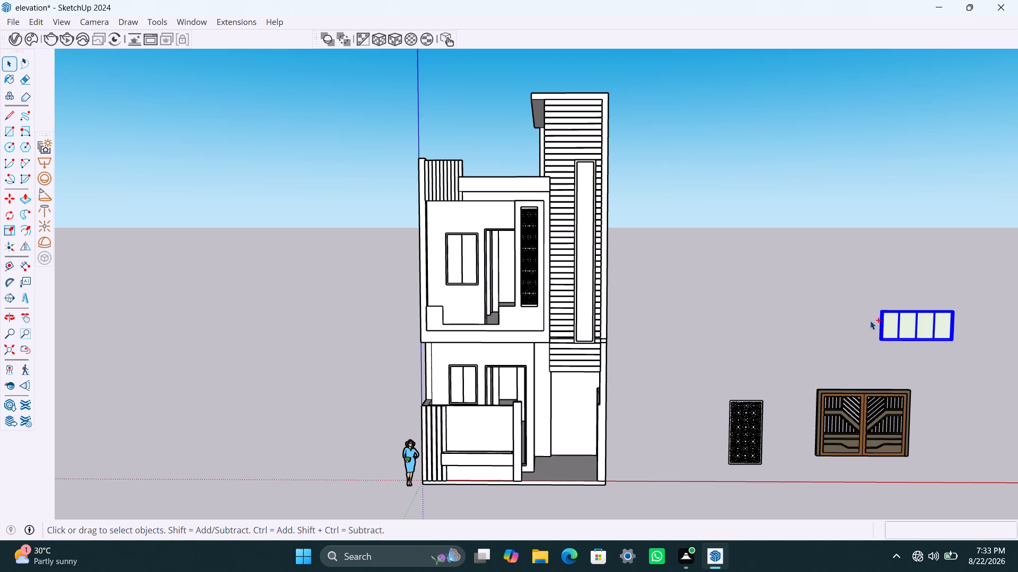
{"action": "key", "text": "ctrl+c"}
{"action": "key", "text": "ctrl+c"}
Examine the recessed section of the upper-floor balcony parapet and its position relative to the loose glass panel.
{"action": "scroll", "coordinate": [454, 326], "scroll_direction": "up", "scroll_amount": 6}
{"action": "middle_click_drag", "start_coordinate": [445, 319], "coordinate": [442, 397]}
{"action": "scroll", "coordinate": [436, 317], "scroll_direction": "up", "scroll_amount": 6}
{"action": "left_click", "coordinate": [438, 298]}
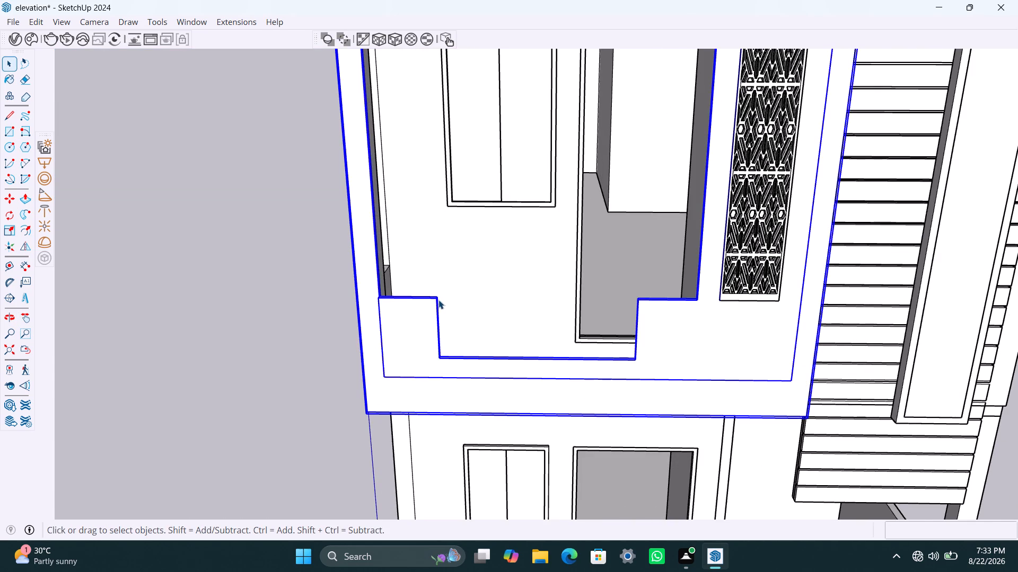
{"action": "left_click", "coordinate": [319, 332]}
{"action": "scroll", "coordinate": [488, 347], "scroll_direction": "down", "scroll_amount": 11}
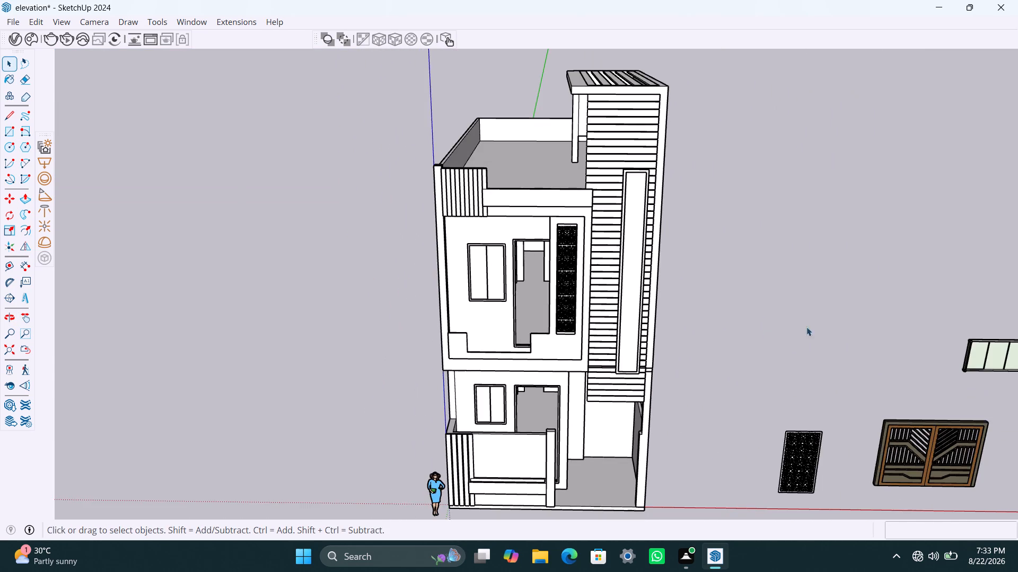
{"action": "scroll", "coordinate": [862, 350], "scroll_direction": "down", "scroll_amount": 4}
{"action": "middle_click_drag", "start_coordinate": [819, 365], "coordinate": [762, 357]}
{"action": "scroll", "coordinate": [877, 367], "scroll_direction": "down", "scroll_amount": 2}
{"action": "middle_click_drag", "start_coordinate": [806, 367], "coordinate": [704, 356], "text": "shift"}
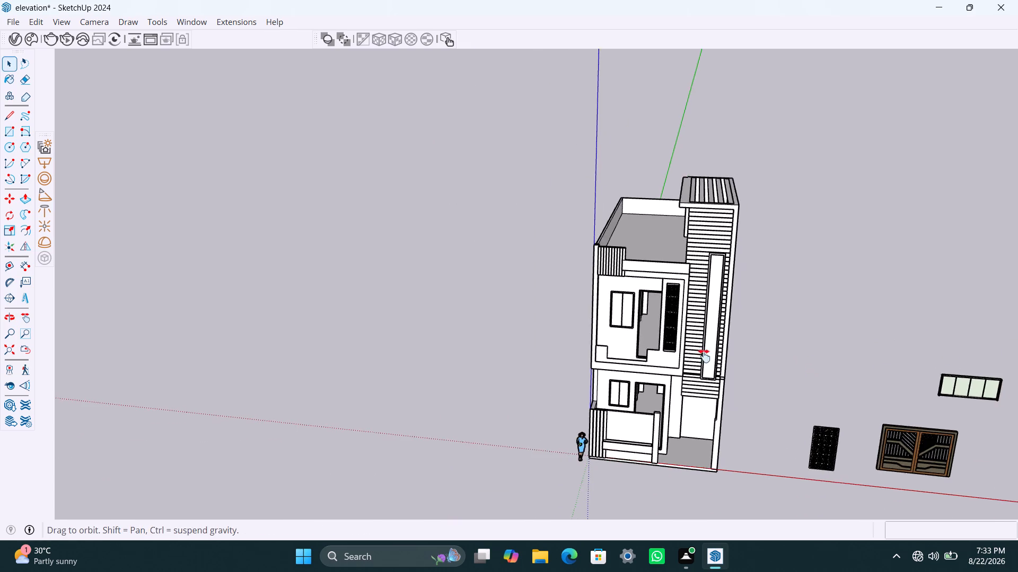
Move the four-pane glass panel by its bottom corner onto the lower corner of the upper balcony parapet's recess.
{"action": "middle_click_drag", "start_coordinate": [704, 356], "coordinate": [683, 353], "text": "shift"}
{"action": "left_click_drag", "start_coordinate": [807, 338], "coordinate": [925, 395]}
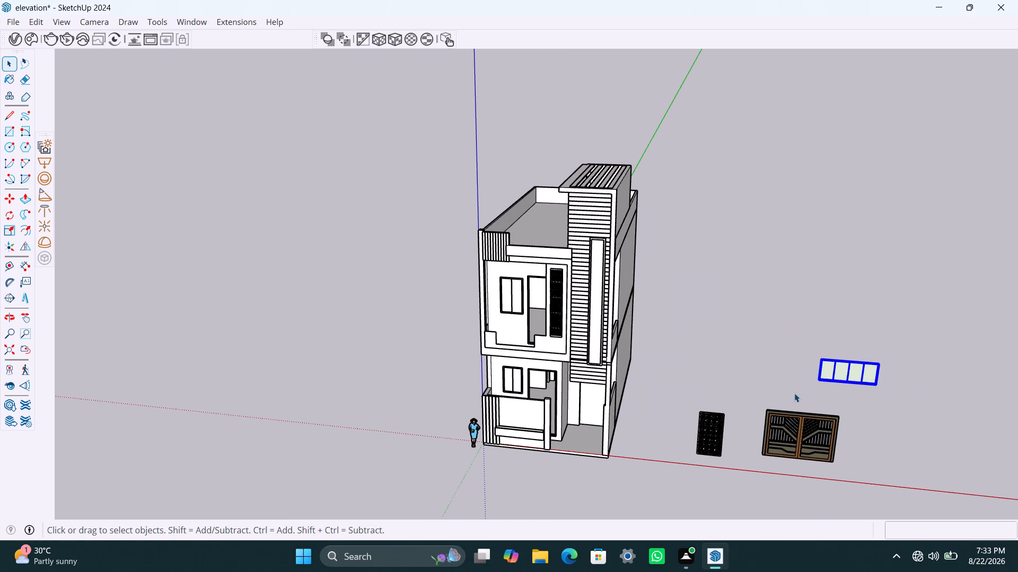
{"action": "key", "text": "m"}
{"action": "left_click", "coordinate": [815, 380]}
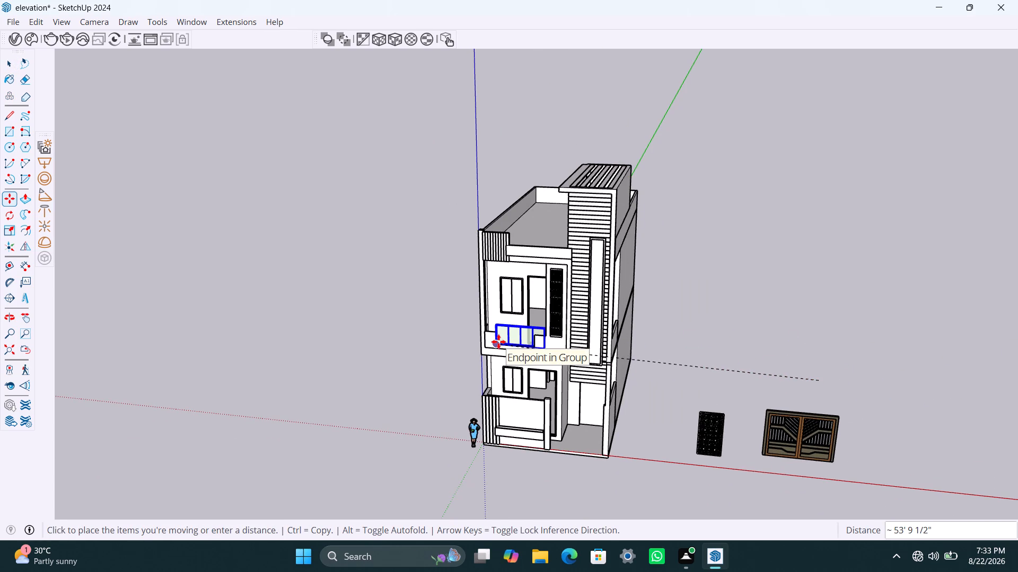
{"action": "scroll", "coordinate": [498, 342], "scroll_direction": "up", "scroll_amount": 8}
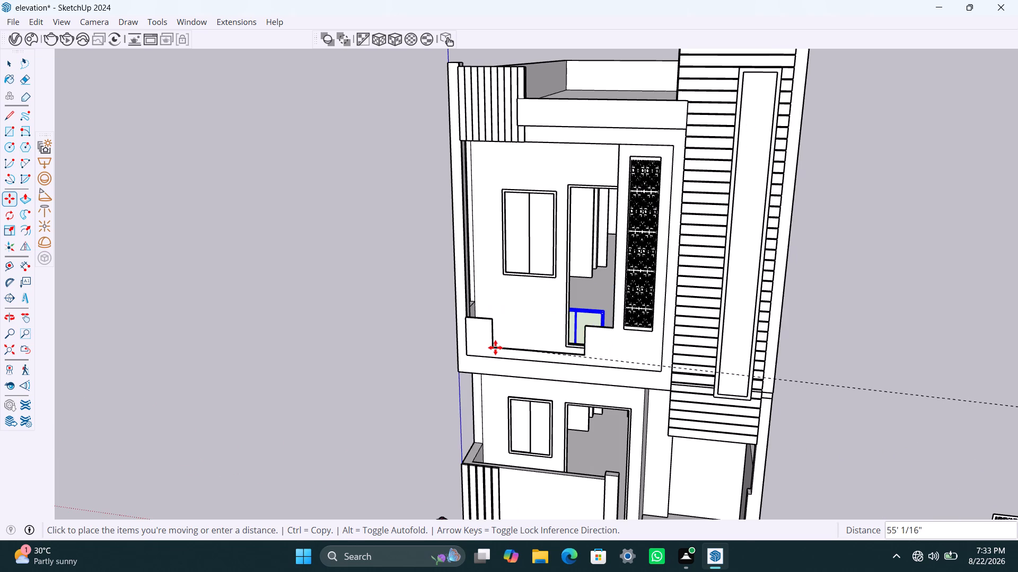
{"action": "left_click", "coordinate": [493, 352]}
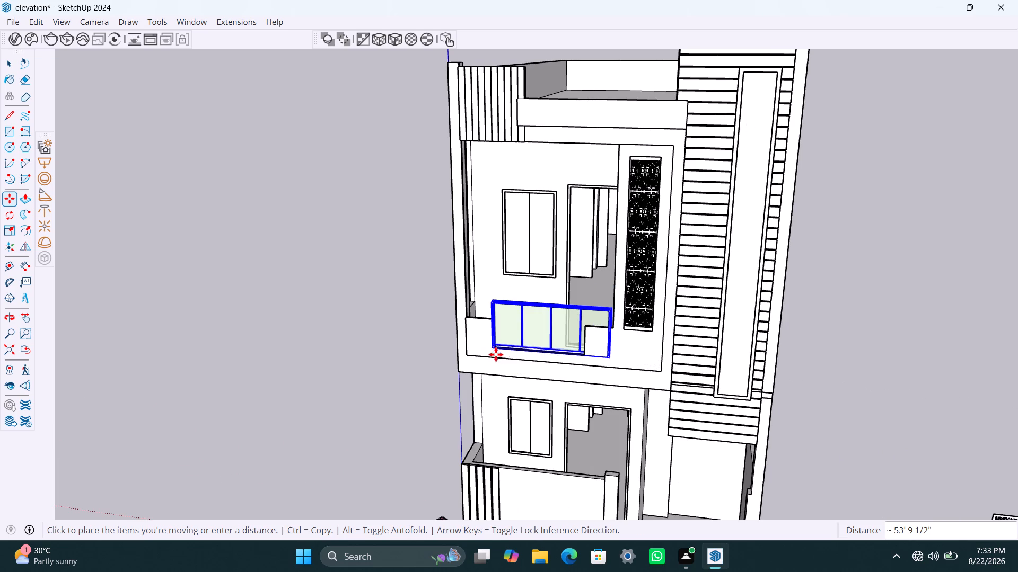
Scale the glass panel down slightly in width and height, adjusting its end at the near side of the parapet recess.
{"action": "key", "text": "s"}
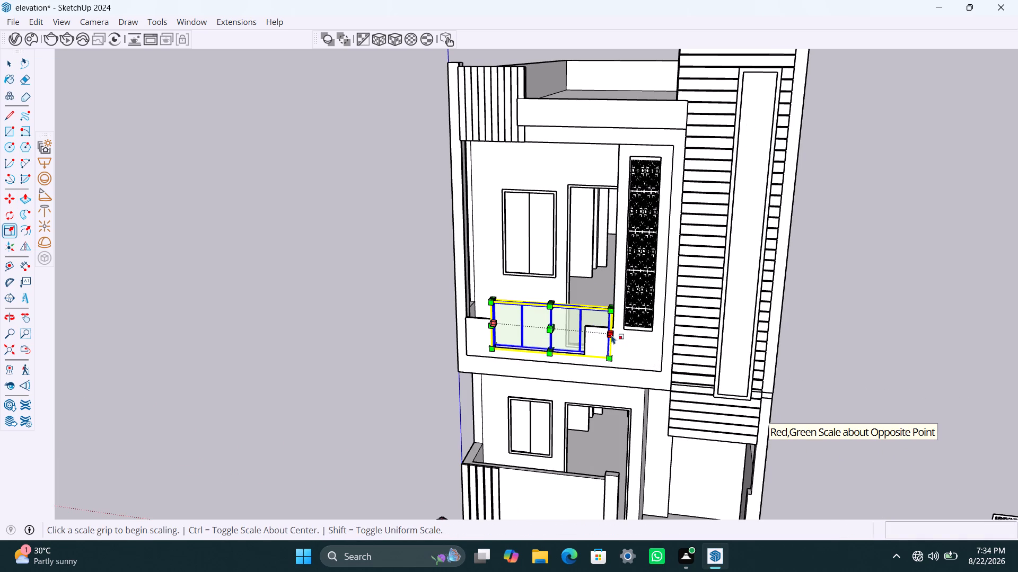
{"action": "scroll", "coordinate": [611, 335], "scroll_direction": "up", "scroll_amount": 2}
{"action": "middle_click_drag", "start_coordinate": [616, 338], "coordinate": [522, 368]}
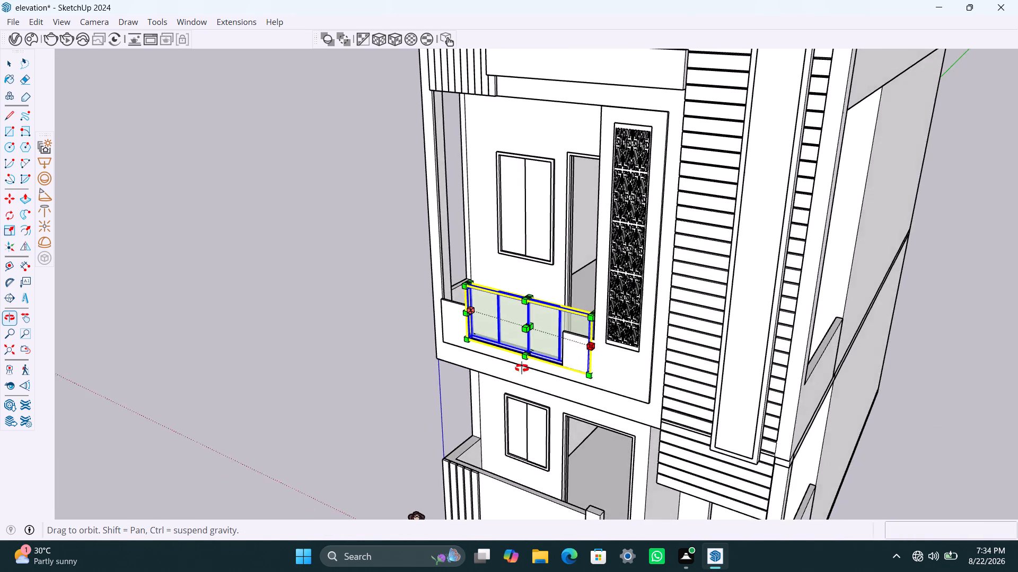
{"action": "middle_click_drag", "start_coordinate": [522, 368], "coordinate": [856, 344]}
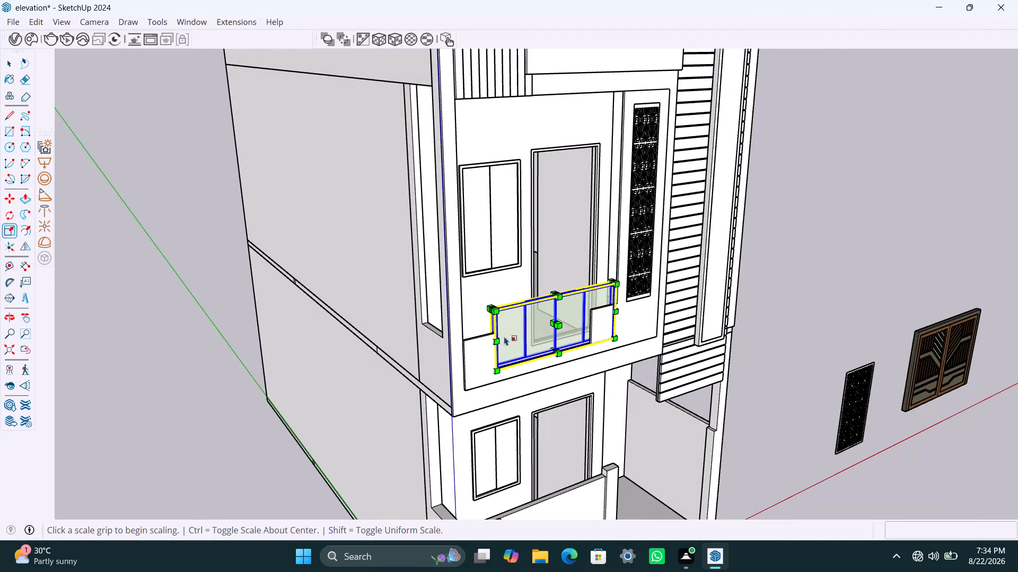
{"action": "middle_click_drag", "start_coordinate": [492, 319], "coordinate": [604, 340]}
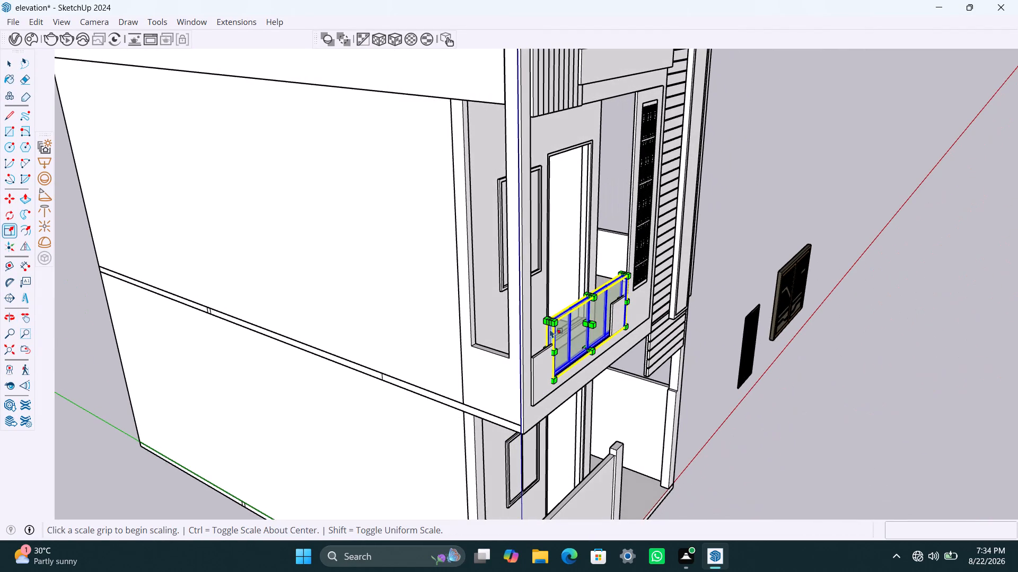
{"action": "scroll", "coordinate": [547, 325], "scroll_direction": "up", "scroll_amount": 8}
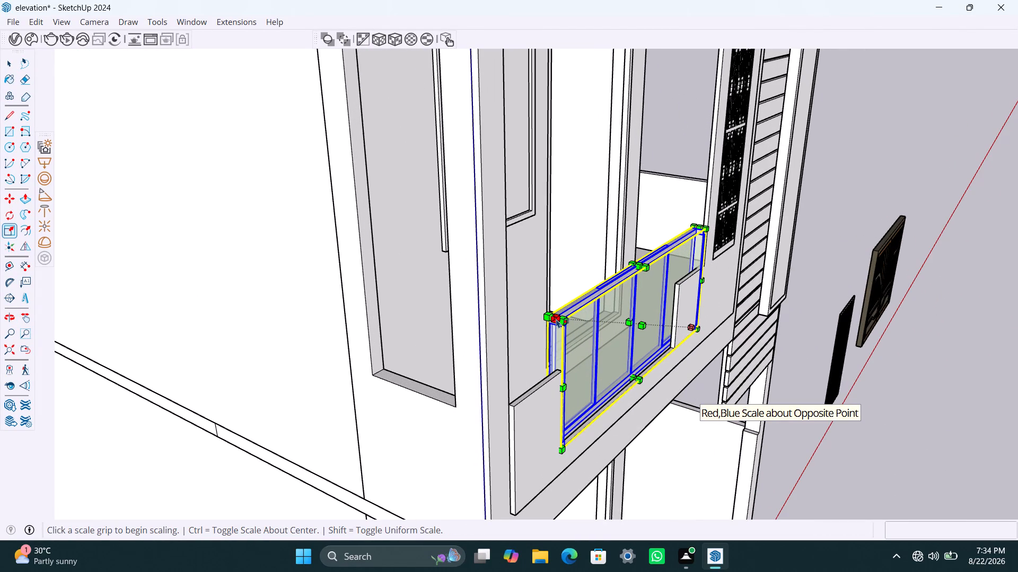
{"action": "left_click", "coordinate": [556, 323]}
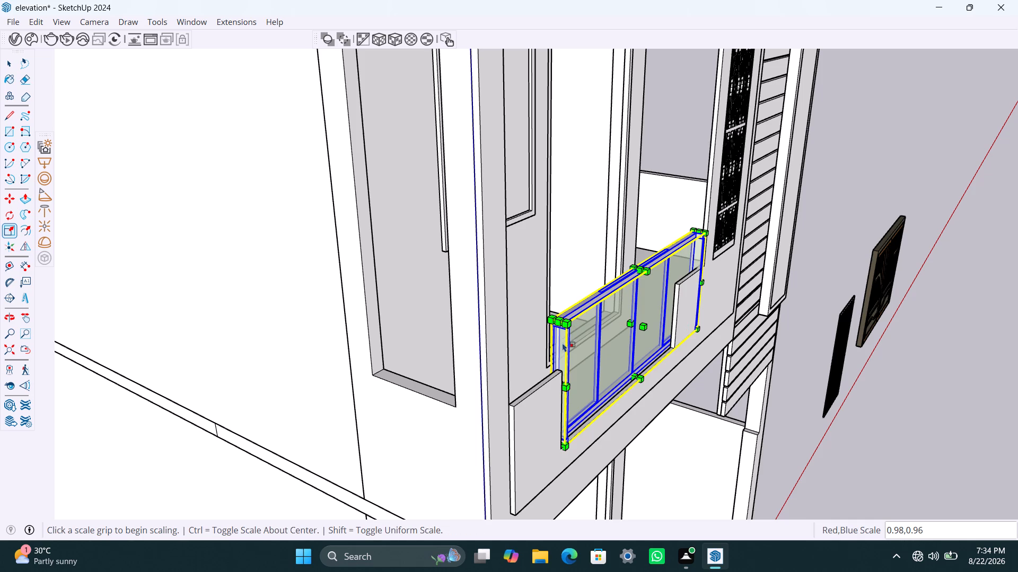
{"action": "scroll", "coordinate": [561, 392], "scroll_direction": "up", "scroll_amount": 4}
{"action": "left_click_drag", "start_coordinate": [559, 386], "coordinate": [569, 379]}
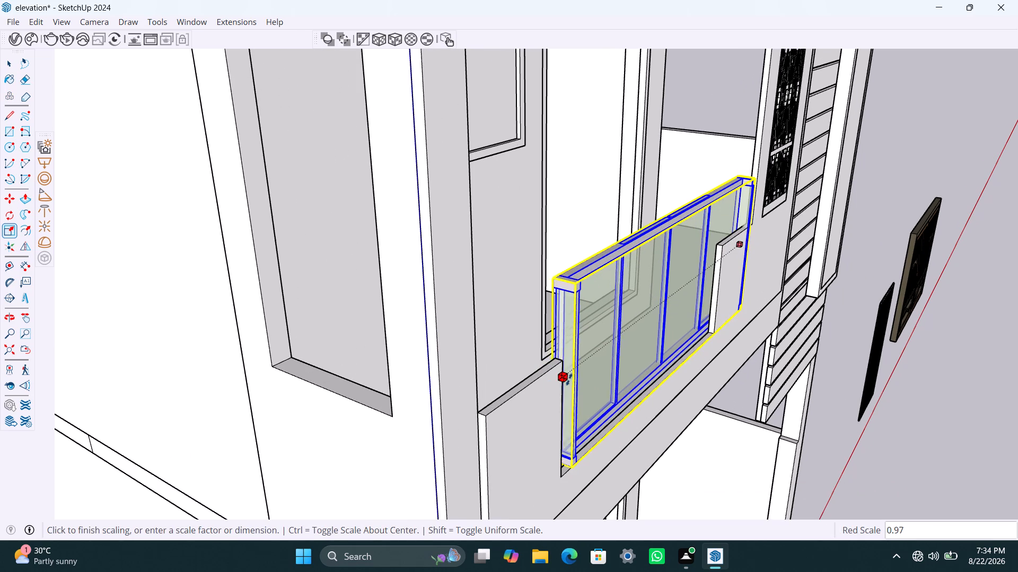
{"action": "left_click_drag", "start_coordinate": [569, 379], "coordinate": [565, 363]}
Scale the glass panel's thickness down to about 0.11, keeping its height, so that it becomes a thin railing.
{"action": "scroll", "coordinate": [633, 350], "scroll_direction": "down", "scroll_amount": 4}
{"action": "left_click_drag", "start_coordinate": [655, 248], "coordinate": [660, 251]}
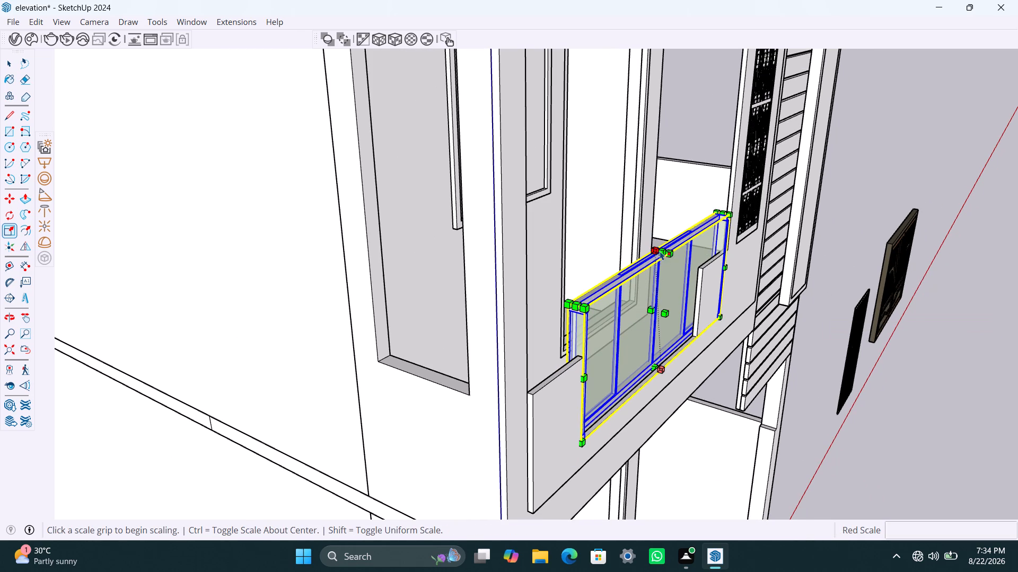
{"action": "left_click_drag", "start_coordinate": [660, 251], "coordinate": [667, 256]}
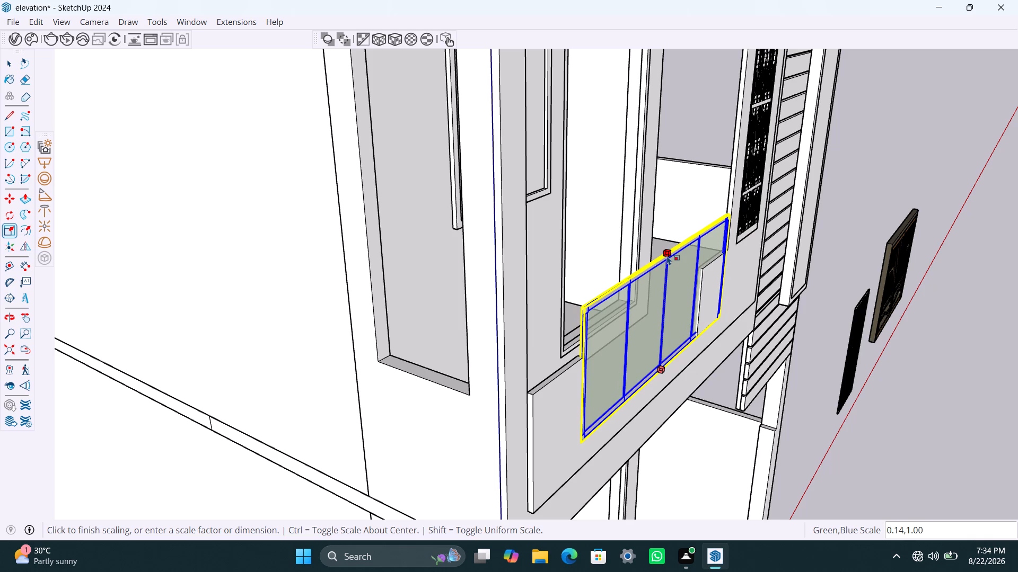
{"action": "left_click_drag", "start_coordinate": [667, 256], "coordinate": [667, 261]}
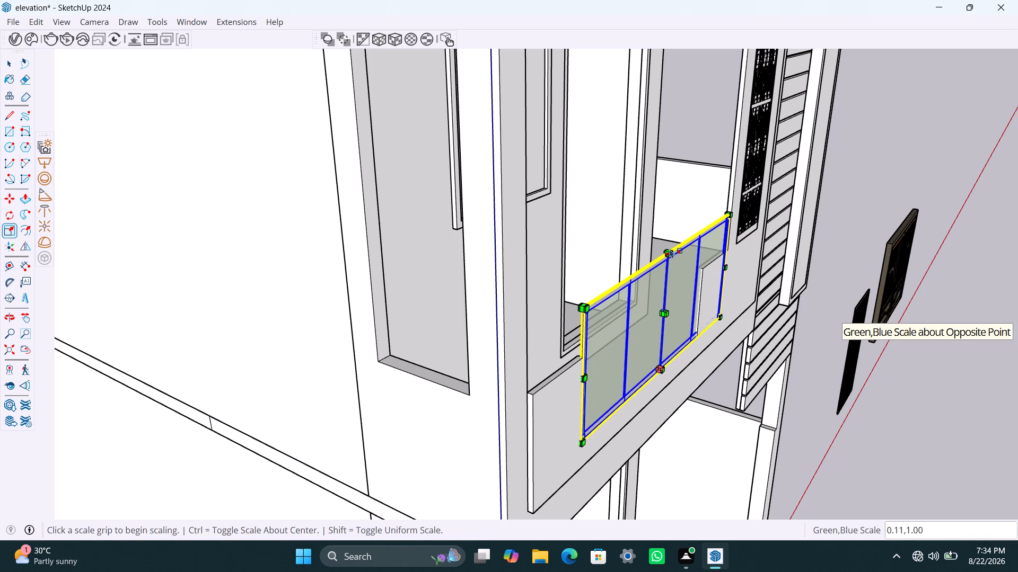
Scale the glass panel to about 0.63 in height and 0.79 in width so that it fits the parapet recess.
{"action": "left_click_drag", "start_coordinate": [670, 249], "coordinate": [669, 299]}
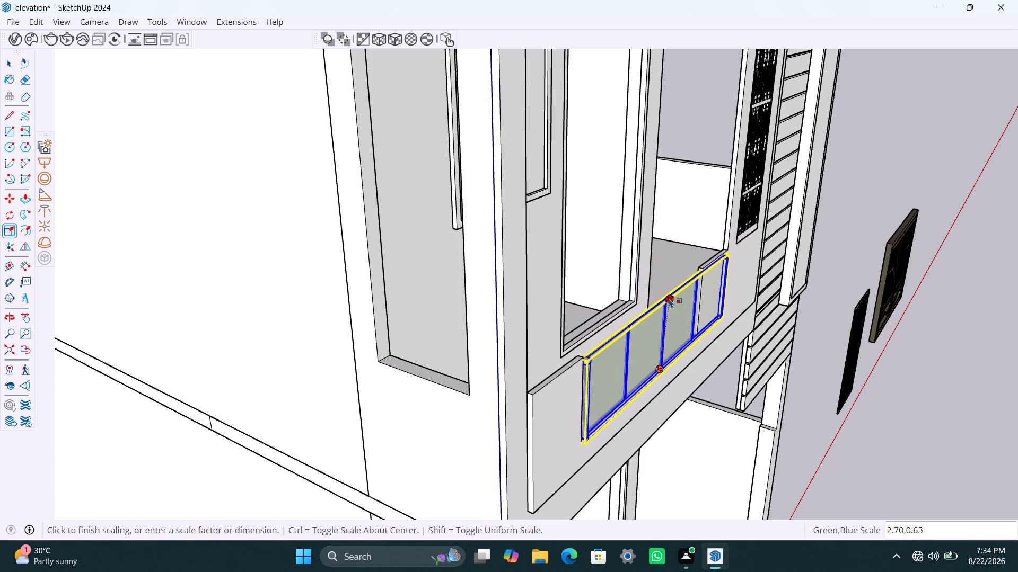
{"action": "left_click_drag", "start_coordinate": [669, 299], "coordinate": [665, 297]}
{"action": "left_click_drag", "start_coordinate": [723, 283], "coordinate": [699, 294]}
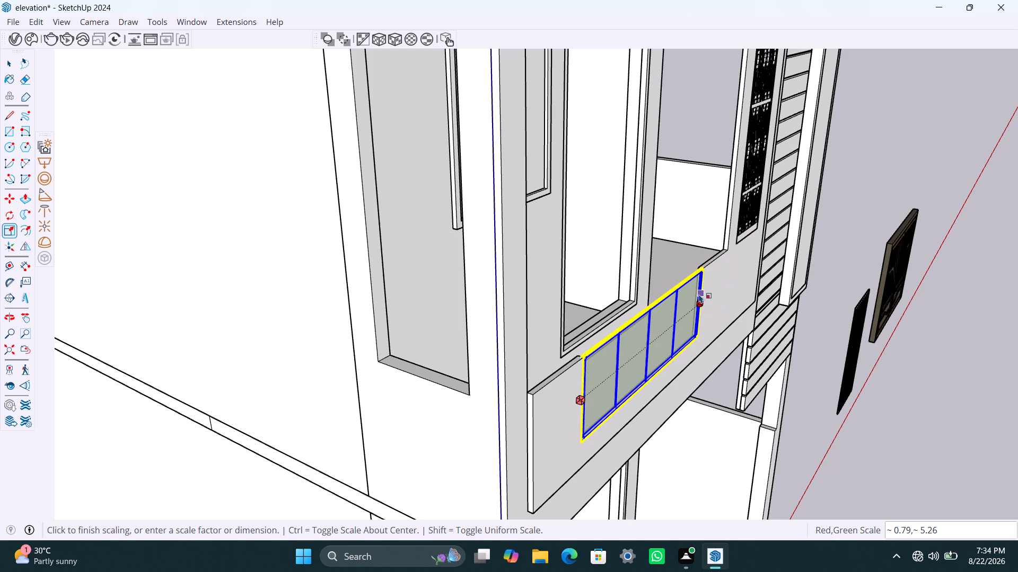
{"action": "left_click_drag", "start_coordinate": [699, 294], "coordinate": [694, 306]}
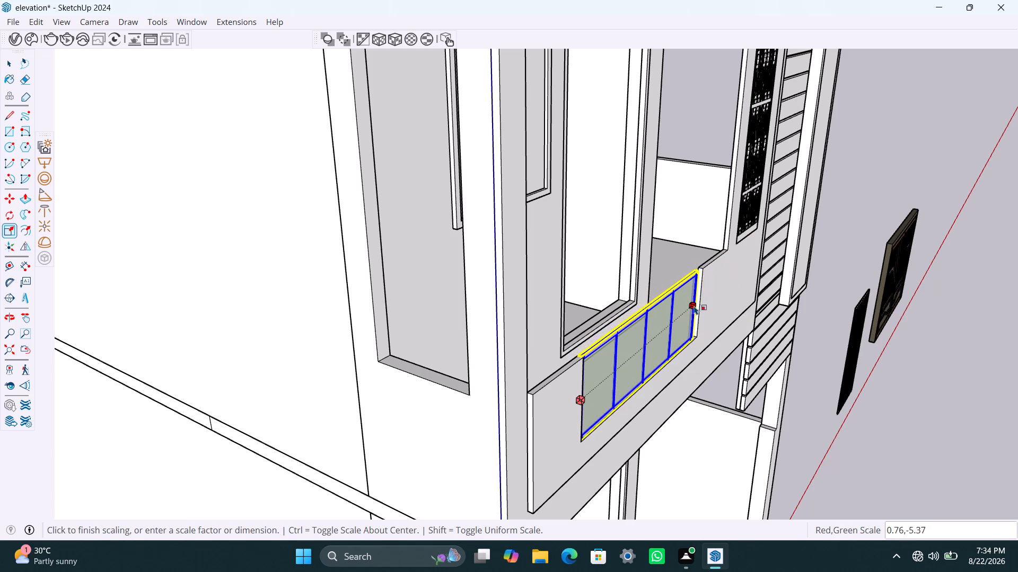
{"action": "left_click_drag", "start_coordinate": [694, 306], "coordinate": [699, 305]}
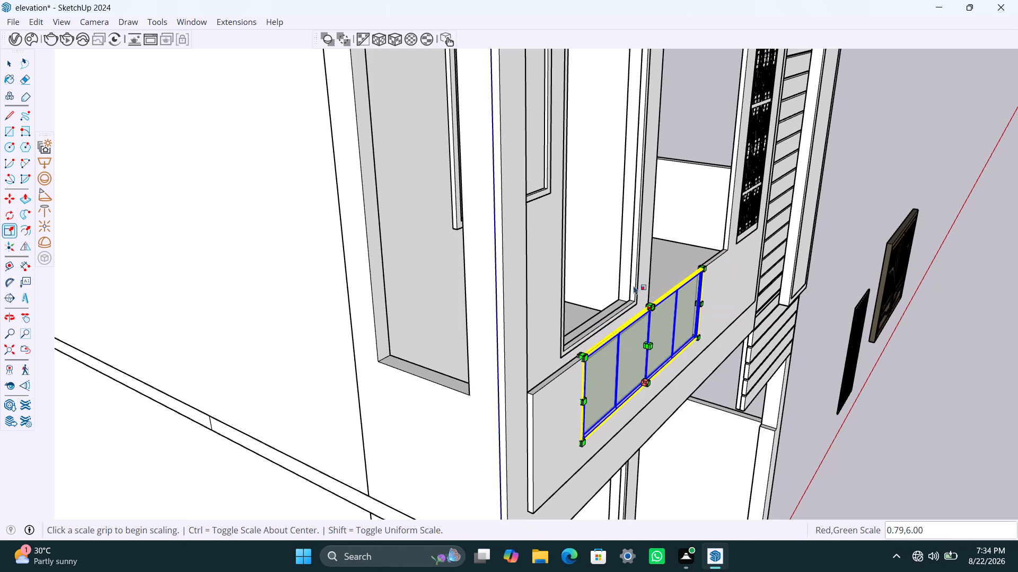
Examine how the glass panel sits in the balcony parapet recess, from the front and close up at its ends.
{"action": "key", "text": "space"}
{"action": "left_click", "coordinate": [666, 258]}
{"action": "scroll", "coordinate": [695, 352], "scroll_direction": "down", "scroll_amount": 4}
{"action": "middle_click_drag", "start_coordinate": [686, 372], "coordinate": [390, 359]}
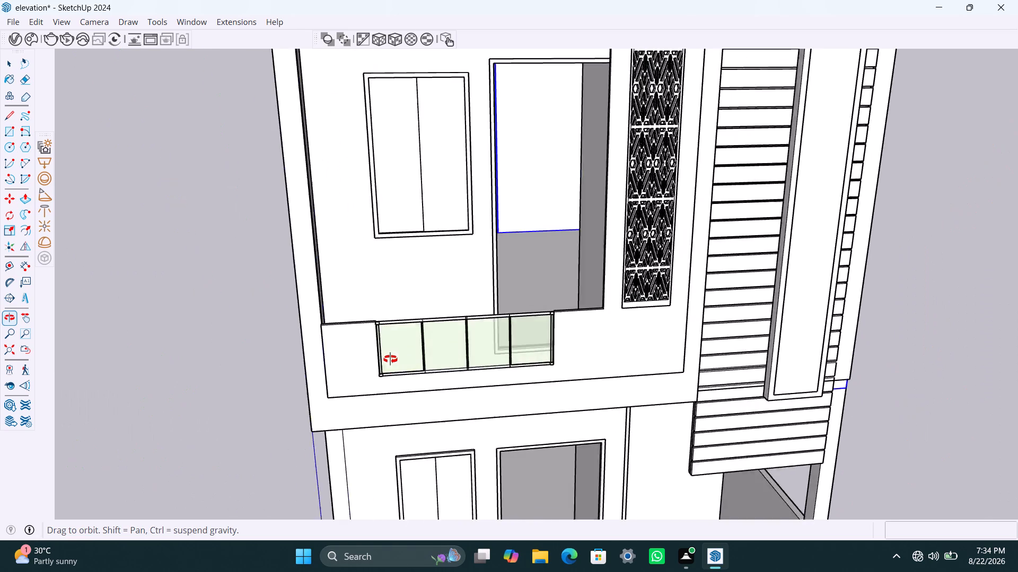
{"action": "middle_click_drag", "start_coordinate": [390, 359], "coordinate": [369, 365]}
{"action": "scroll", "coordinate": [450, 346], "scroll_direction": "up", "scroll_amount": 4}
{"action": "scroll", "coordinate": [504, 369], "scroll_direction": "up", "scroll_amount": 4}
{"action": "middle_click_drag", "start_coordinate": [494, 354], "coordinate": [497, 381]}
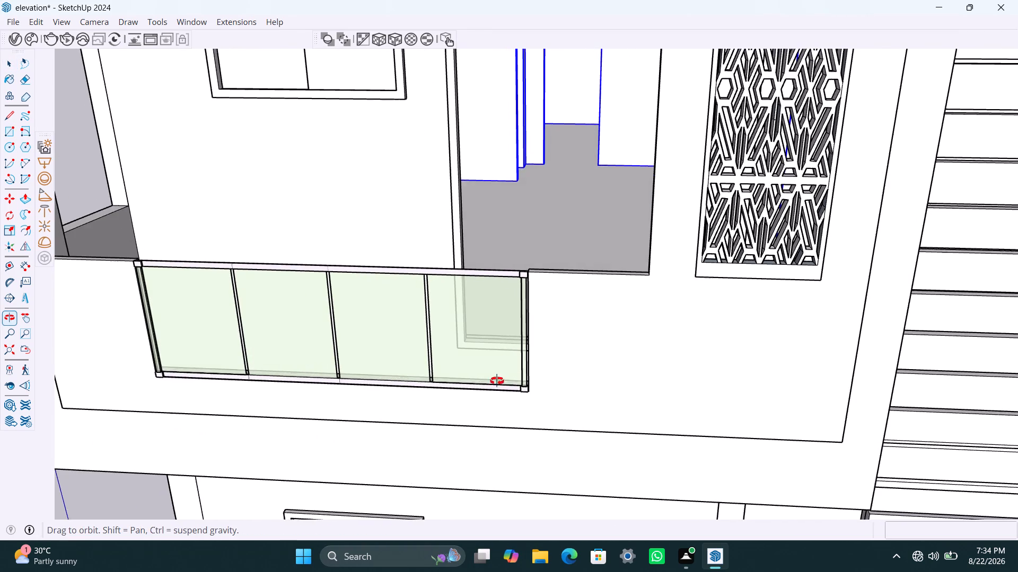
{"action": "middle_click_drag", "start_coordinate": [497, 381], "coordinate": [499, 392]}
{"action": "scroll", "coordinate": [531, 338], "scroll_direction": "up", "scroll_amount": 3}
{"action": "scroll", "coordinate": [508, 374], "scroll_direction": "down", "scroll_amount": 4}
{"action": "middle_click_drag", "start_coordinate": [508, 376], "coordinate": [525, 376]}
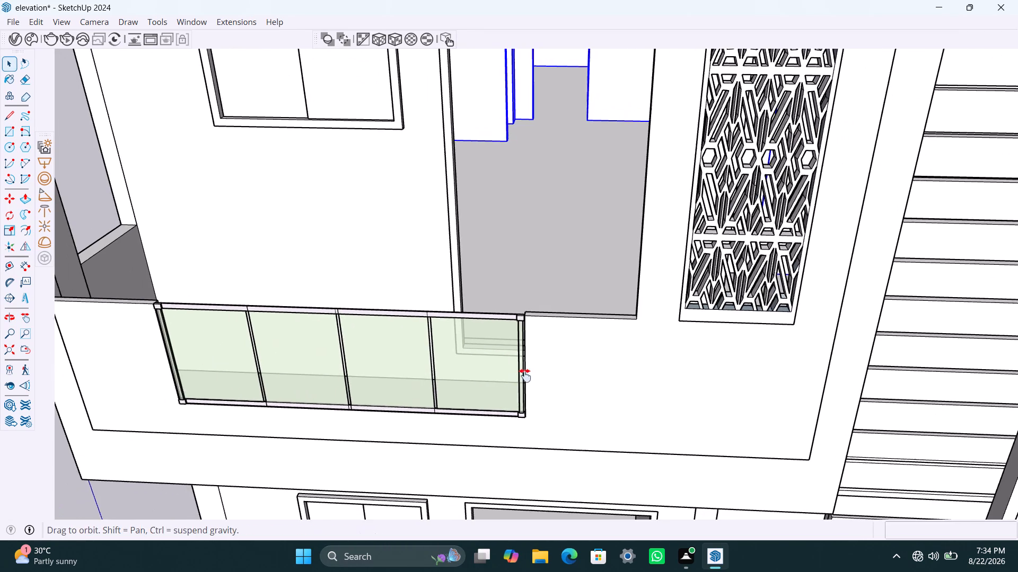
{"action": "middle_click_drag", "start_coordinate": [525, 376], "coordinate": [619, 373]}
{"action": "scroll", "coordinate": [424, 338], "scroll_direction": "up", "scroll_amount": 2}
Nudge the glass panel very slightly sideways by its bottom corner towards the far edge of the parapet recess.
{"action": "left_click", "coordinate": [274, 356]}
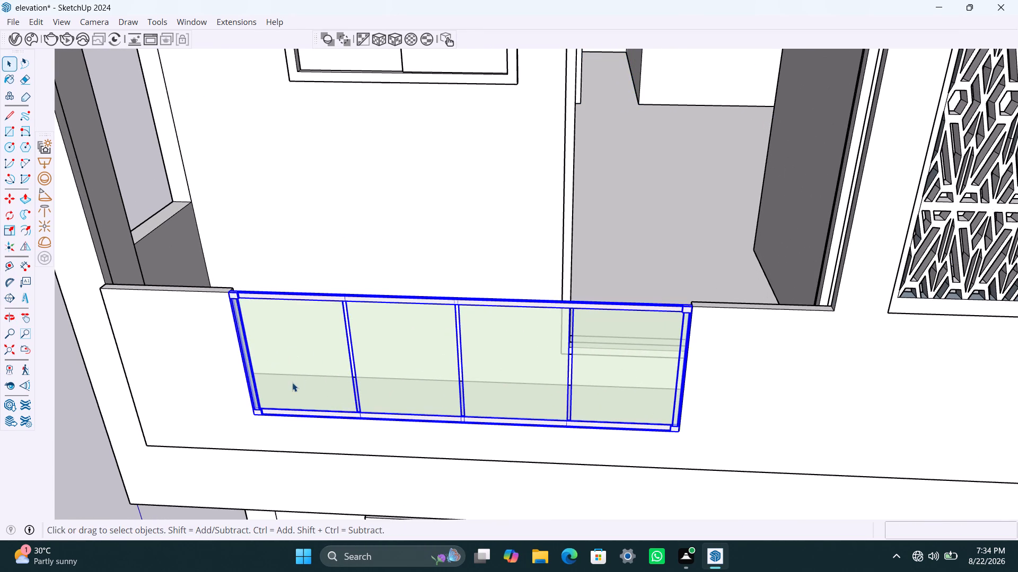
{"action": "key", "text": "m"}
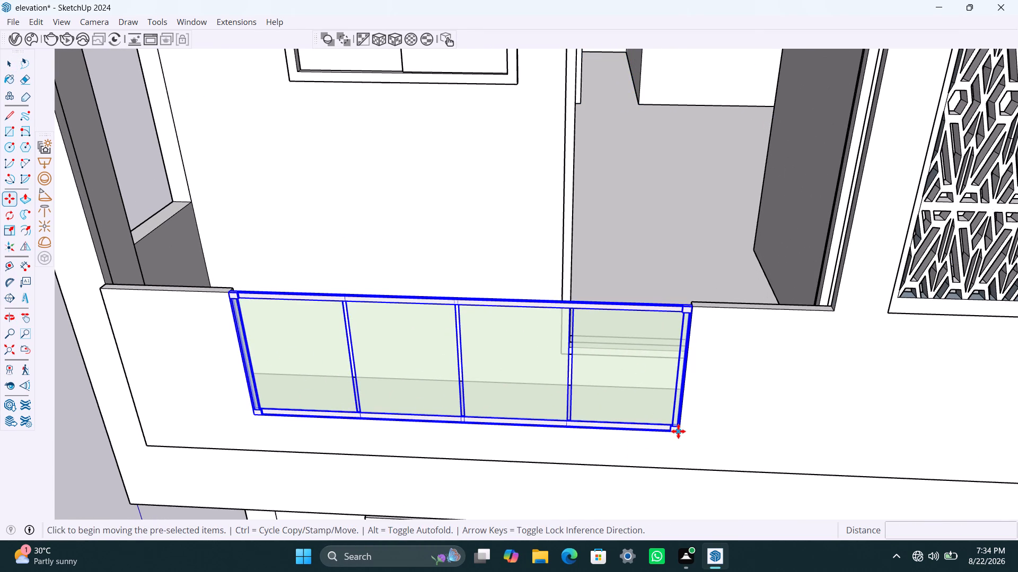
{"action": "left_click", "coordinate": [677, 431]}
{"action": "left_click", "coordinate": [680, 431]}
{"action": "key", "text": "space"}
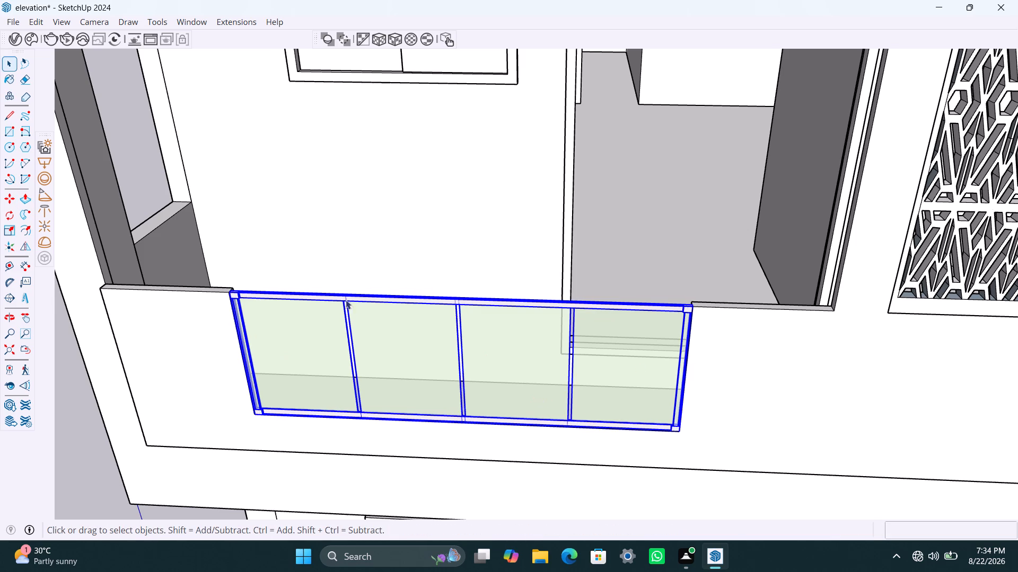
Copy the fitted glass panel about 18 feet up onto the top of the roof parapet above the balcony.
{"action": "scroll", "coordinate": [336, 358], "scroll_direction": "down", "scroll_amount": 5}
{"action": "scroll", "coordinate": [436, 311], "scroll_direction": "down", "scroll_amount": 12}
{"action": "left_click", "coordinate": [848, 292]}
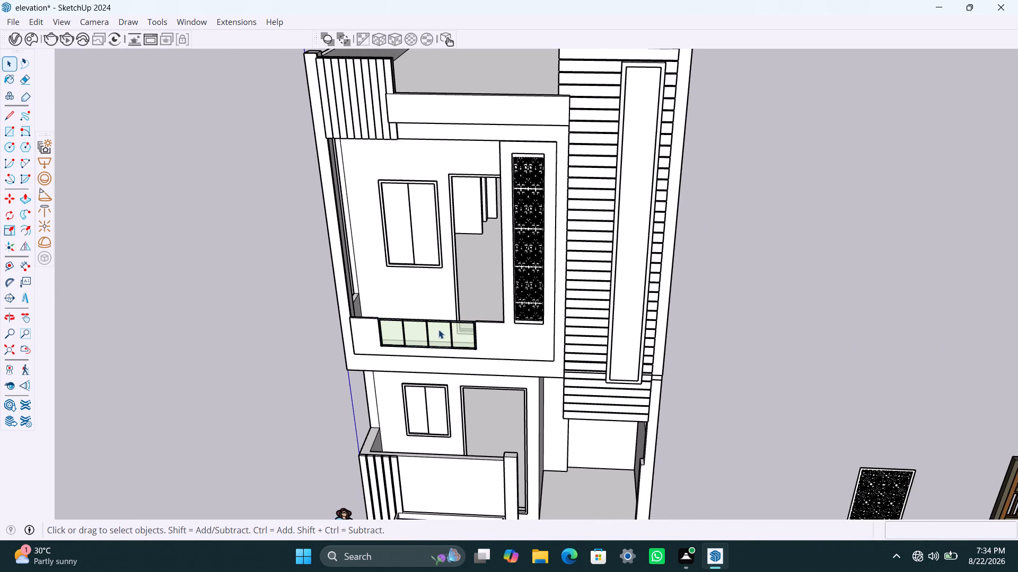
{"action": "left_click", "coordinate": [429, 329]}
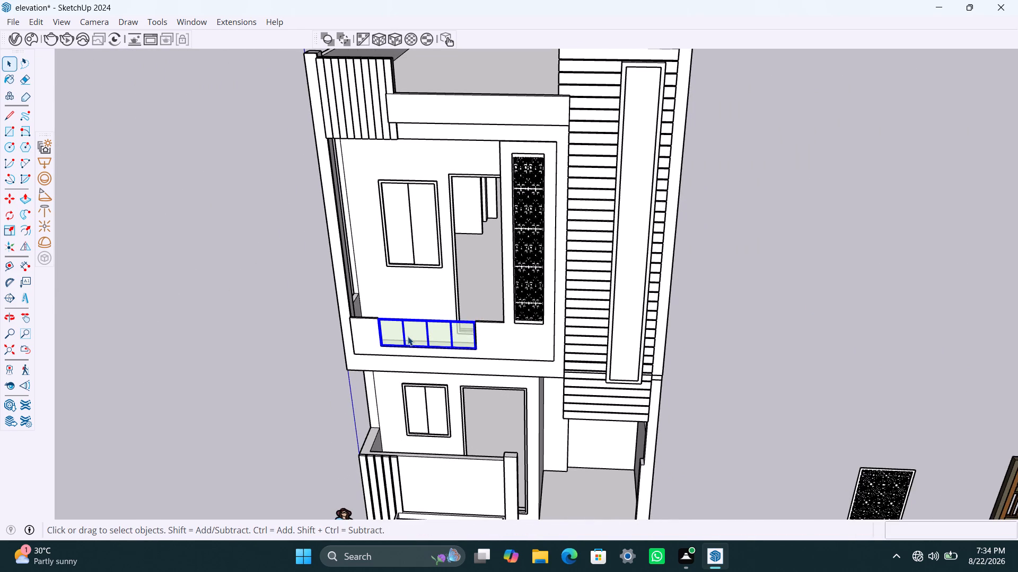
{"action": "key", "text": "m"}
{"action": "left_click", "coordinate": [477, 352]}
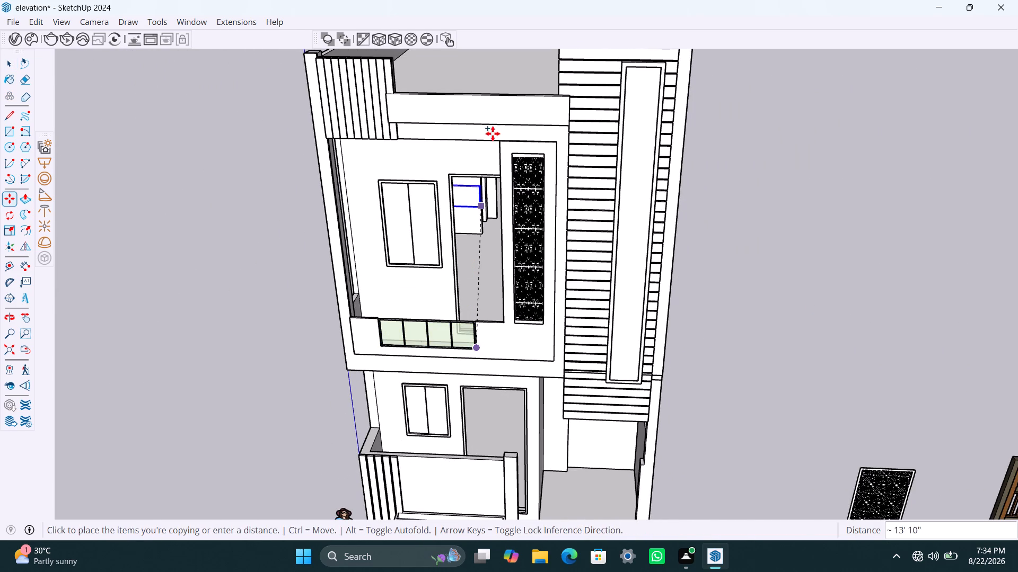
{"action": "left_click", "coordinate": [510, 96]}
Move the panel copy along the top of the roof parapet until its bottom corner meets the inner edge of the slatted wall.
{"action": "scroll", "coordinate": [413, 99], "scroll_direction": "up", "scroll_amount": 2}
{"action": "middle_click_drag", "start_coordinate": [419, 110], "coordinate": [700, 187]}
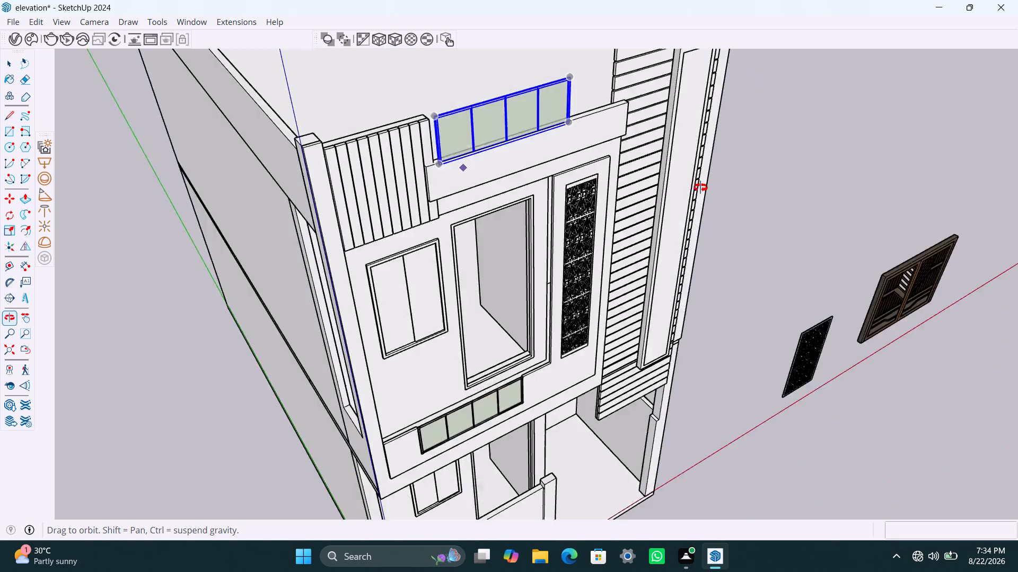
{"action": "middle_click_drag", "start_coordinate": [700, 187], "coordinate": [706, 188]}
{"action": "scroll", "coordinate": [473, 153], "scroll_direction": "up", "scroll_amount": 7}
{"action": "scroll", "coordinate": [499, 192], "scroll_direction": "up", "scroll_amount": 2}
{"action": "scroll", "coordinate": [497, 240], "scroll_direction": "up", "scroll_amount": 4}
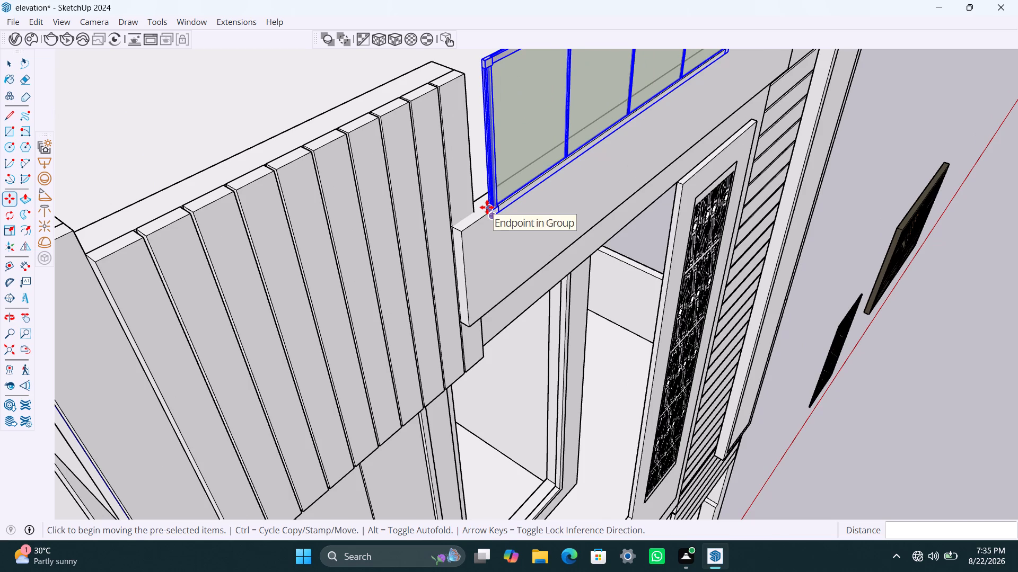
{"action": "left_click", "coordinate": [487, 207]}
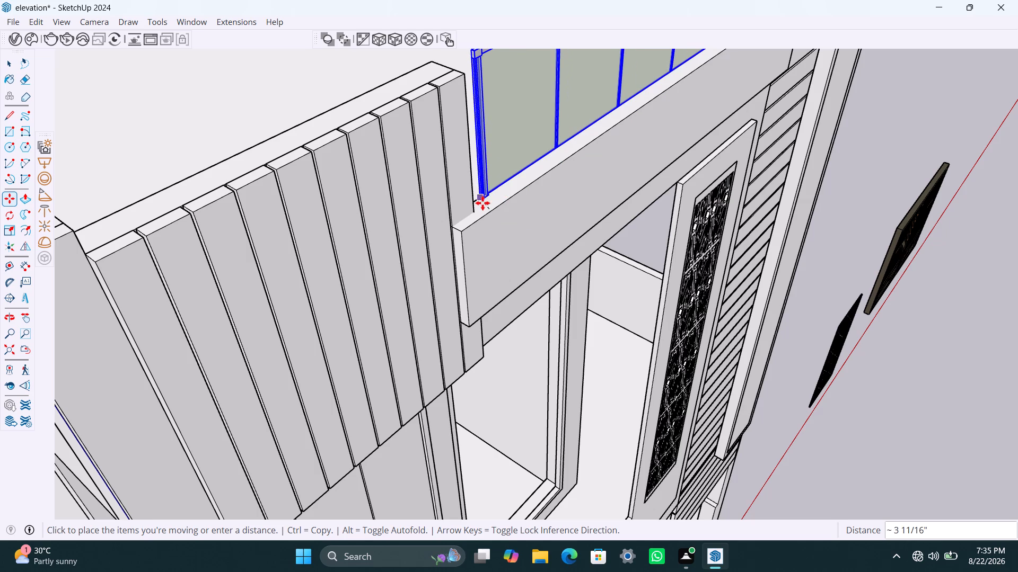
{"action": "left_click", "coordinate": [485, 207]}
{"action": "scroll", "coordinate": [485, 208], "scroll_direction": "up", "scroll_amount": 15}
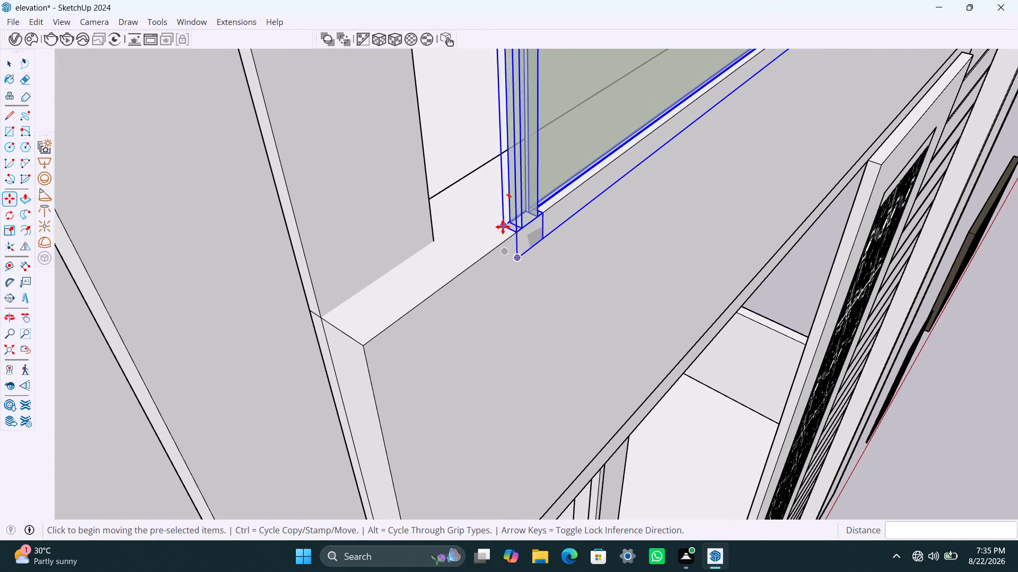
{"action": "left_click", "coordinate": [503, 227]}
{"action": "left_click", "coordinate": [440, 198]}
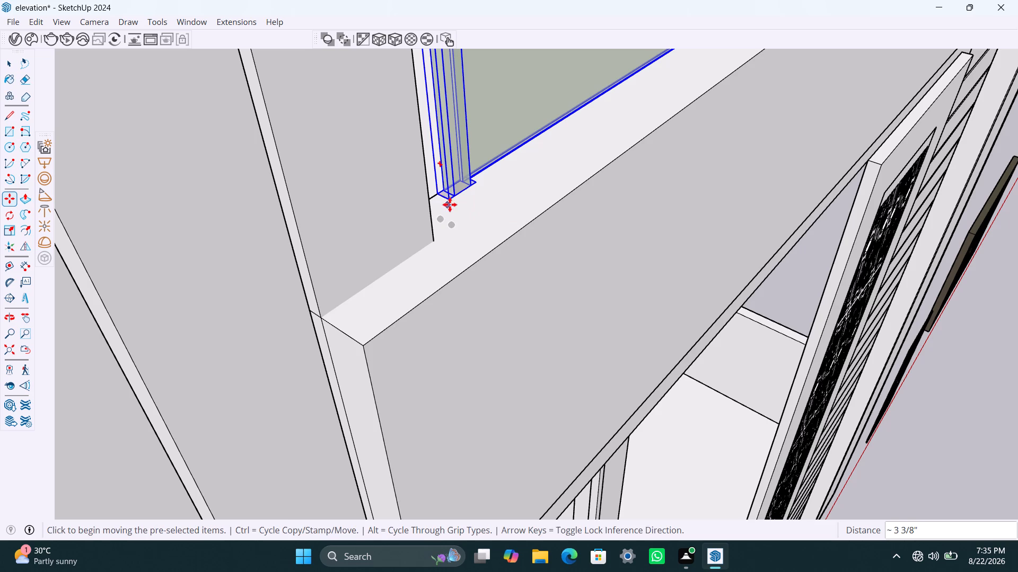
{"action": "left_click", "coordinate": [447, 200]}
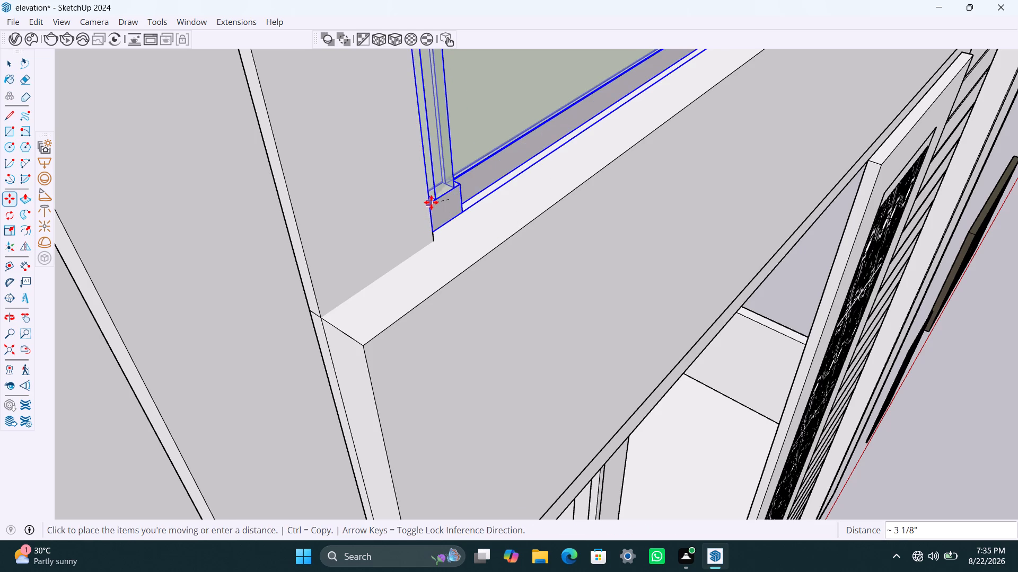
{"action": "left_click", "coordinate": [431, 202]}
{"action": "scroll", "coordinate": [436, 226], "scroll_direction": "up", "scroll_amount": 1}
{"action": "left_click", "coordinate": [432, 231]}
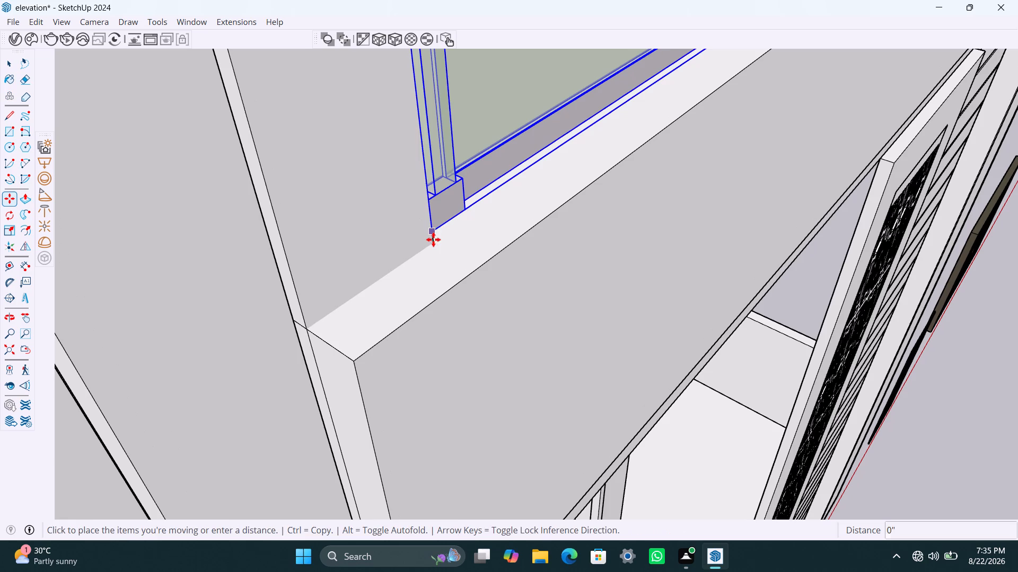
{"action": "left_click", "coordinate": [433, 239]}
{"action": "scroll", "coordinate": [546, 179], "scroll_direction": "down", "scroll_amount": 20}
{"action": "scroll", "coordinate": [546, 179], "scroll_direction": "down", "scroll_amount": 7}
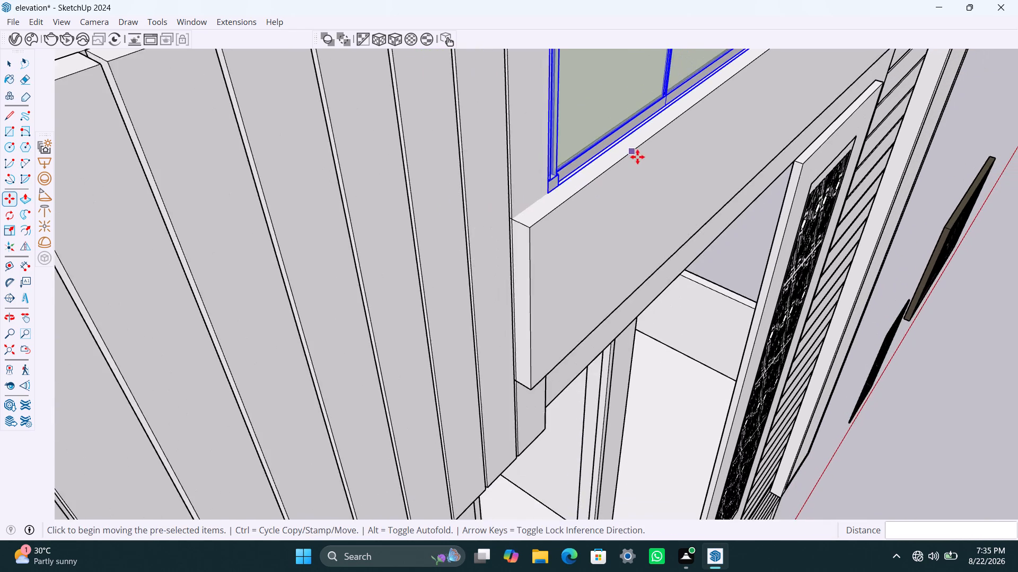
Stretch the glass panel copy lengthwise by a factor of about 1.45 along the roof parapet towards the horizontally slatted tower wall.
{"action": "scroll", "coordinate": [637, 157], "scroll_direction": "down", "scroll_amount": 20}
{"action": "scroll", "coordinate": [637, 157], "scroll_direction": "down", "scroll_amount": 3}
{"action": "middle_click_drag", "start_coordinate": [715, 177], "coordinate": [457, 157]}
{"action": "scroll", "coordinate": [565, 109], "scroll_direction": "down", "scroll_amount": 4}
{"action": "middle_click_drag", "start_coordinate": [617, 120], "coordinate": [529, 123]}
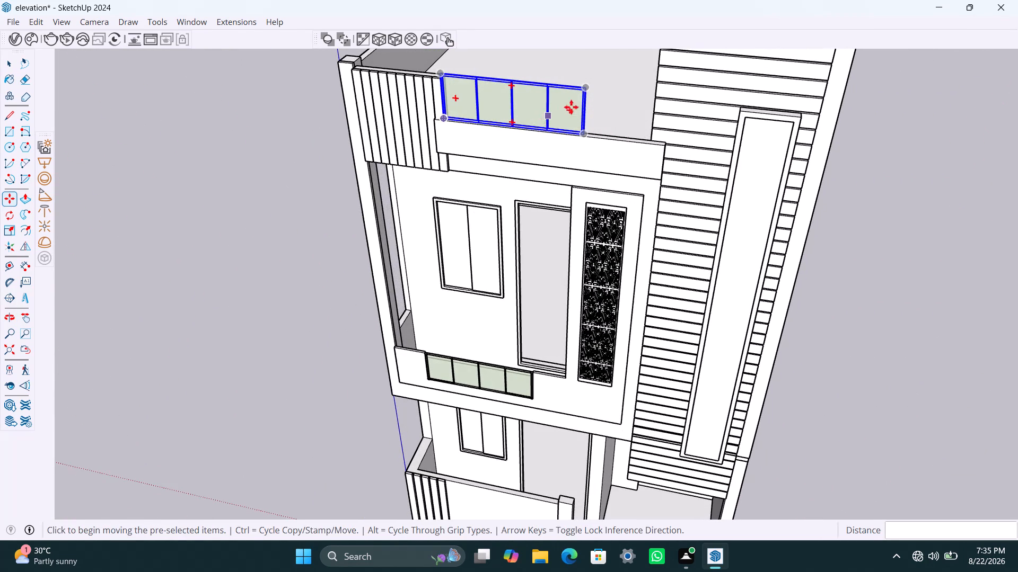
{"action": "key", "text": "s"}
{"action": "scroll", "coordinate": [593, 115], "scroll_direction": "up", "scroll_amount": 4}
{"action": "middle_click_drag", "start_coordinate": [592, 121], "coordinate": [501, 131]}
{"action": "scroll", "coordinate": [544, 128], "scroll_direction": "up", "scroll_amount": 3}
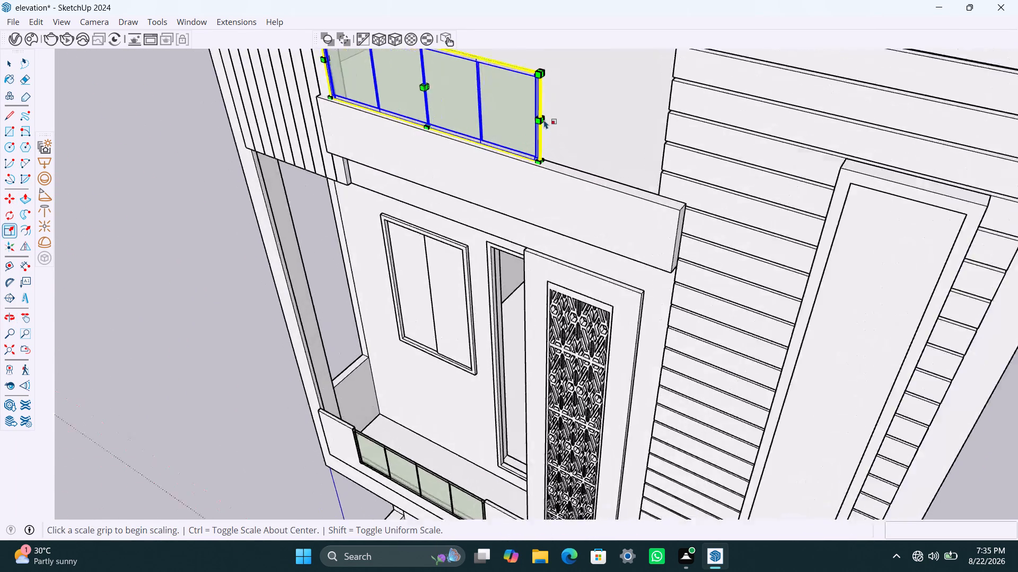
{"action": "scroll", "coordinate": [544, 120], "scroll_direction": "up", "scroll_amount": 9}
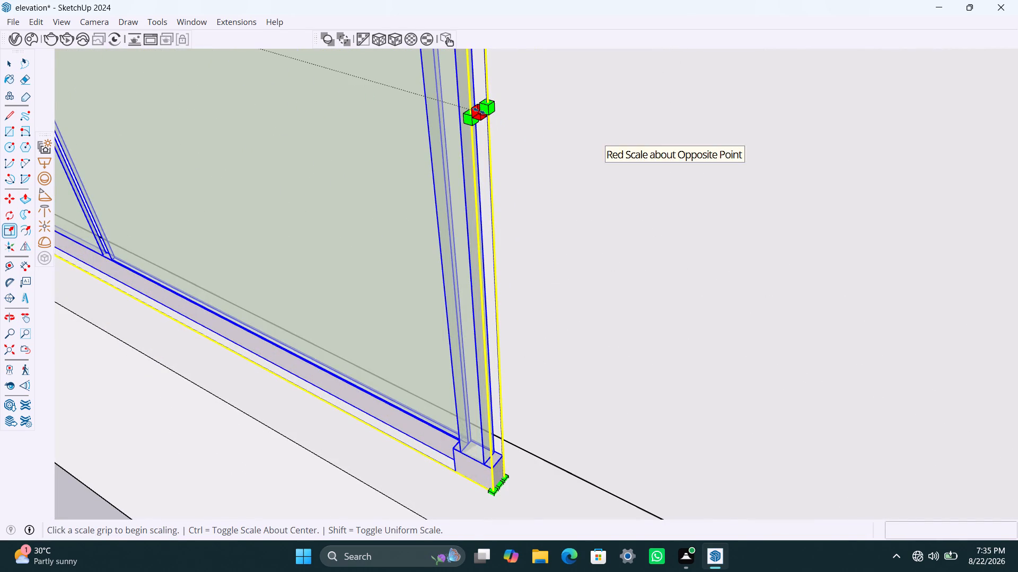
{"action": "left_click", "coordinate": [479, 111]}
{"action": "scroll", "coordinate": [608, 217], "scroll_direction": "down", "scroll_amount": 13}
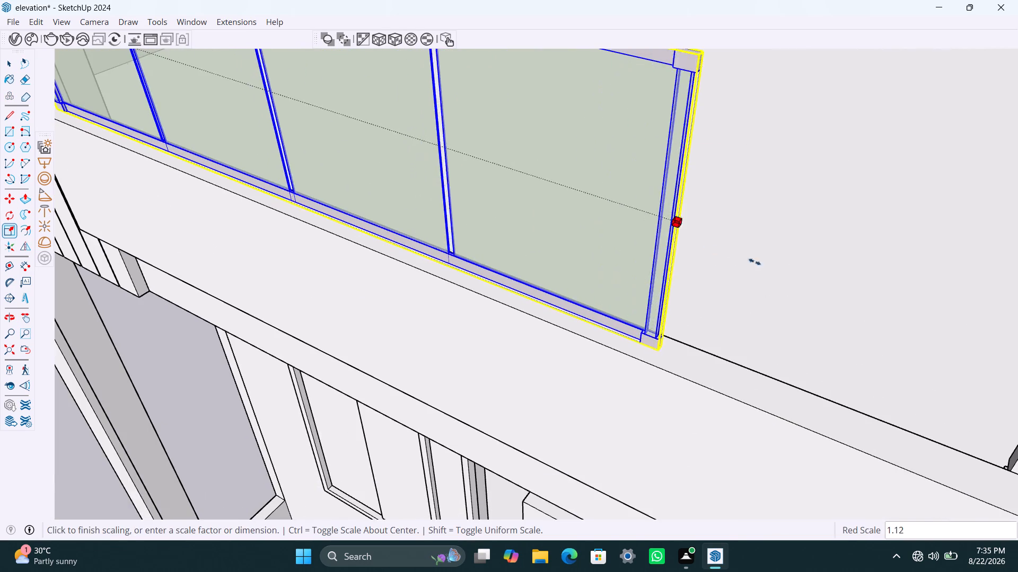
{"action": "scroll", "coordinate": [785, 273], "scroll_direction": "down", "scroll_amount": 17}
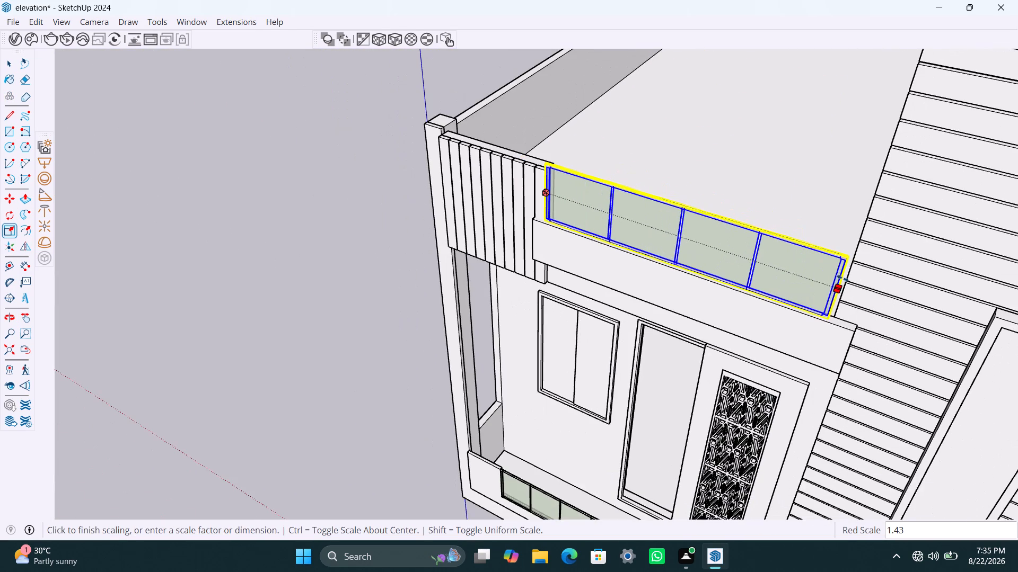
{"action": "left_click", "coordinate": [846, 280]}
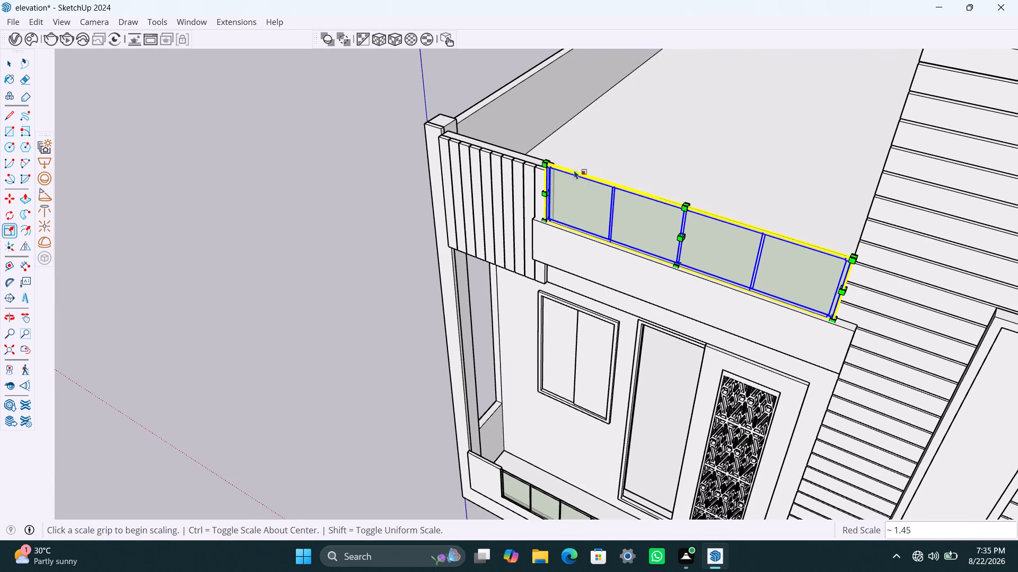
Reduce the roof glass panel's height by scaling it vertically to about 0.92, keeping its base on the parapet.
{"action": "scroll", "coordinate": [690, 206], "scroll_direction": "up", "scroll_amount": 4}
{"action": "middle_click_drag", "start_coordinate": [690, 207], "coordinate": [679, 242]}
{"action": "scroll", "coordinate": [679, 242], "scroll_direction": "up", "scroll_amount": 4}
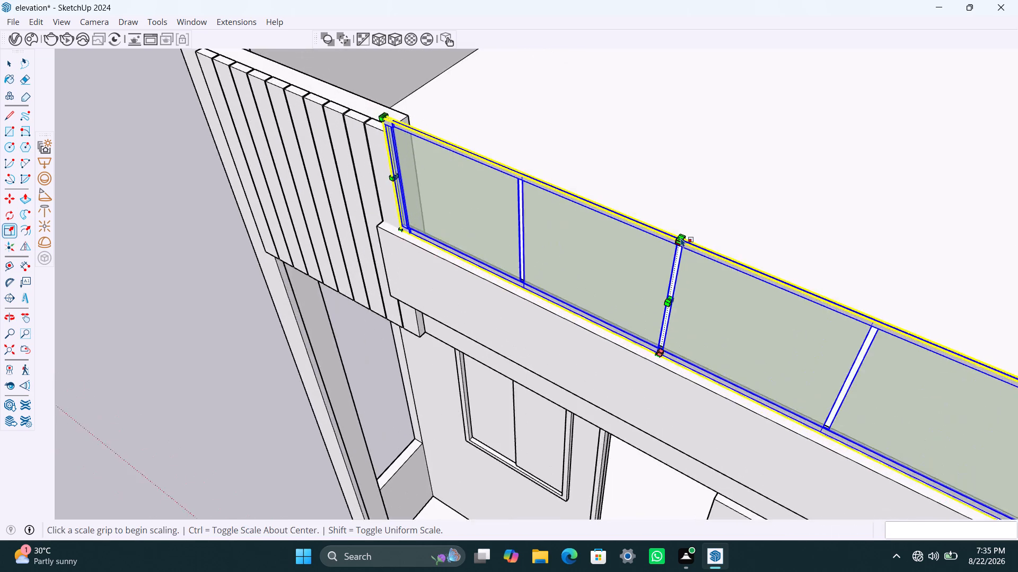
{"action": "scroll", "coordinate": [681, 238], "scroll_direction": "up", "scroll_amount": 4}
{"action": "left_click", "coordinate": [683, 236]}
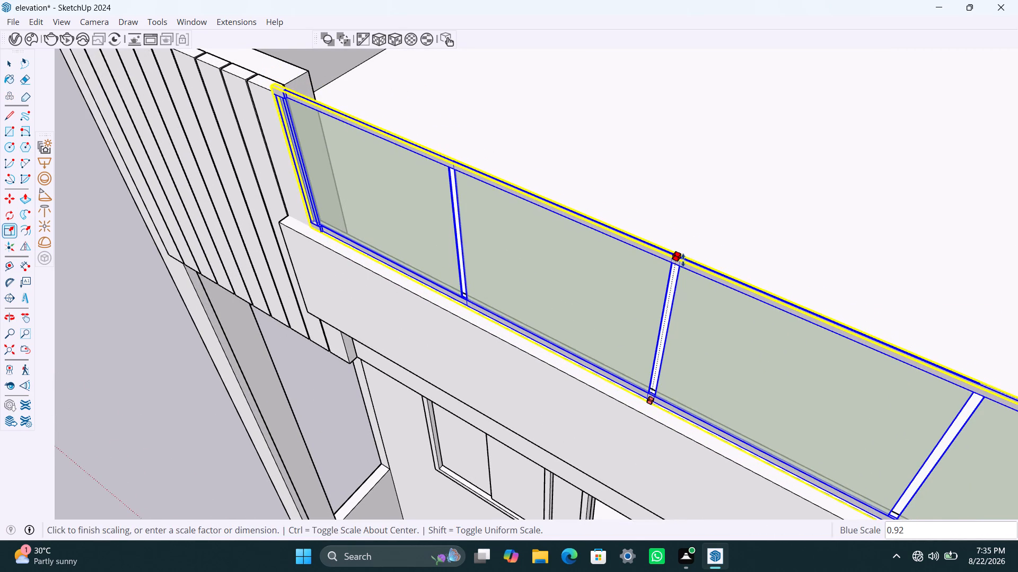
{"action": "left_click", "coordinate": [683, 261]}
{"action": "key", "text": "space"}
{"action": "left_click", "coordinate": [704, 196]}
Examine the whole house from the front and the side with the glass railings in place.
{"action": "scroll", "coordinate": [637, 132], "scroll_direction": "down", "scroll_amount": 5}
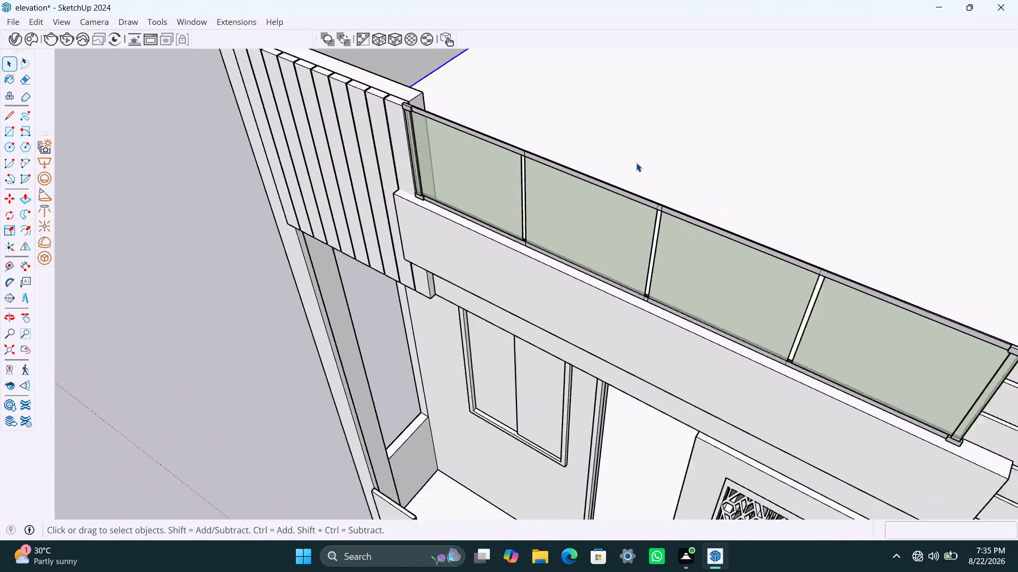
{"action": "scroll", "coordinate": [636, 163], "scroll_direction": "down", "scroll_amount": 6}
{"action": "middle_click_drag", "start_coordinate": [663, 232], "coordinate": [819, 130]}
{"action": "scroll", "coordinate": [641, 186], "scroll_direction": "down", "scroll_amount": 4}
{"action": "double_click", "coordinate": [285, 219]}
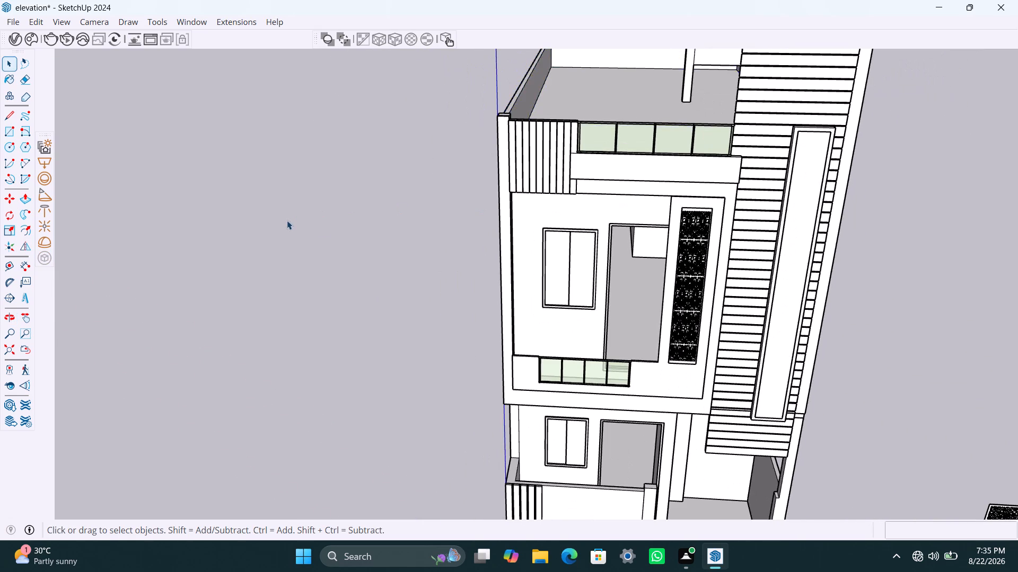
{"action": "scroll", "coordinate": [357, 229], "scroll_direction": "down", "scroll_amount": 5}
{"action": "middle_click_drag", "start_coordinate": [388, 262], "coordinate": [480, 166]}
{"action": "scroll", "coordinate": [433, 321], "scroll_direction": "down", "scroll_amount": 3}
{"action": "middle_click_drag", "start_coordinate": [410, 394], "coordinate": [390, 396]}
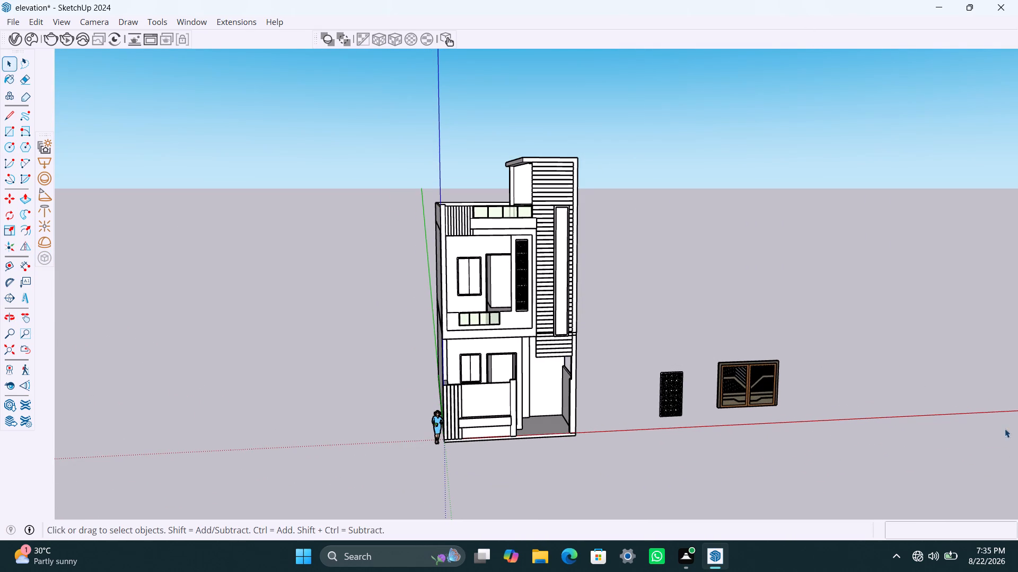
{"action": "scroll", "coordinate": [858, 478], "scroll_direction": "down", "scroll_amount": 2}
{"action": "middle_click_drag", "start_coordinate": [824, 465], "coordinate": [754, 407]}
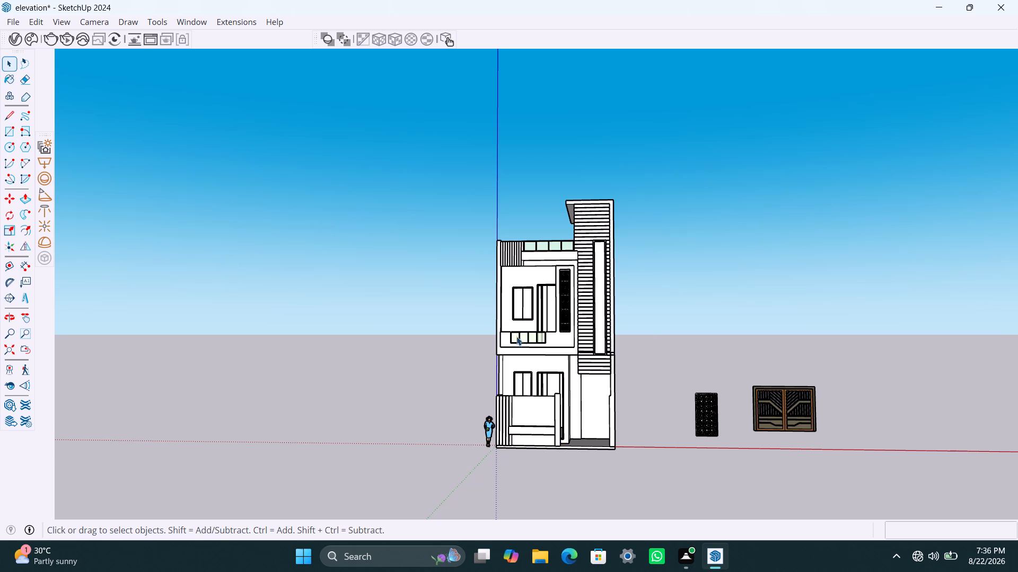
{"action": "scroll", "coordinate": [514, 333], "scroll_direction": "up", "scroll_amount": 3}
{"action": "scroll", "coordinate": [508, 308], "scroll_direction": "down", "scroll_amount": 3}
{"action": "middle_click_drag", "start_coordinate": [537, 320], "coordinate": [552, 334]}
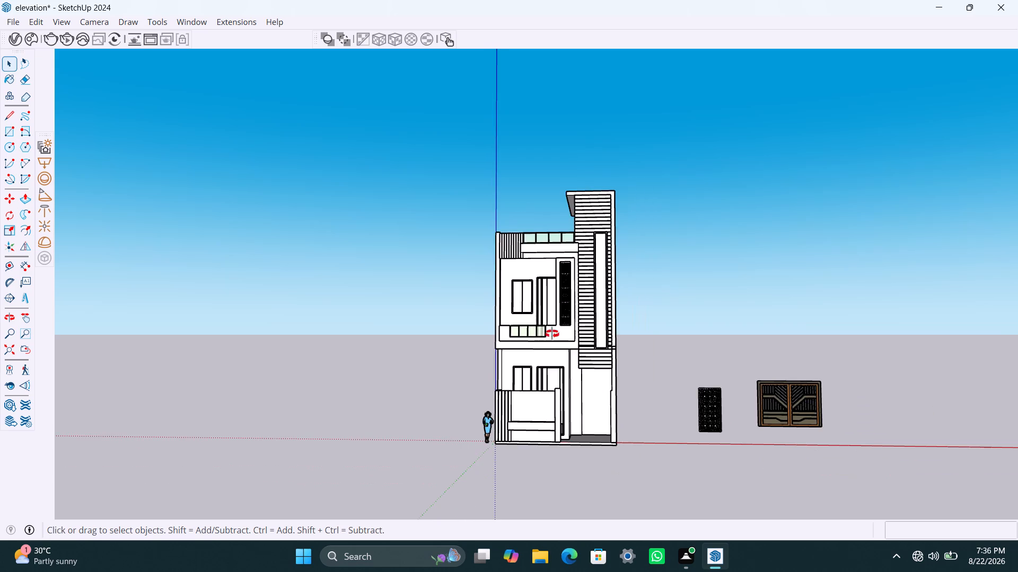
{"action": "middle_click_drag", "start_coordinate": [552, 334], "coordinate": [680, 353]}
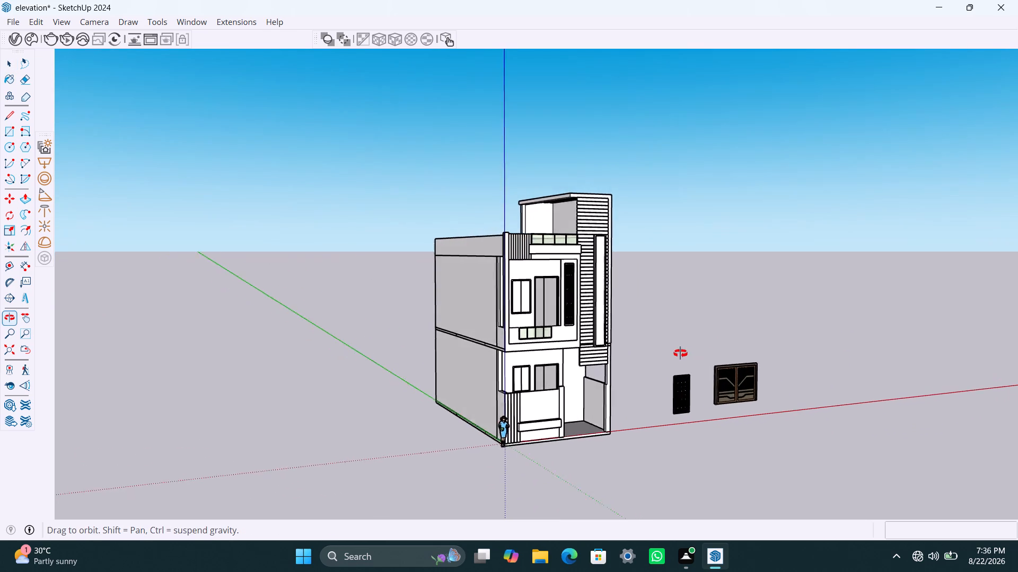
{"action": "middle_click_drag", "start_coordinate": [680, 353], "coordinate": [590, 350]}
Move the double-leaf gate about 36' 8" from beside the house to the entrance opening next to the boundary wall pillar.
{"action": "left_click_drag", "start_coordinate": [719, 343], "coordinate": [828, 435]}
{"action": "key", "text": "m"}
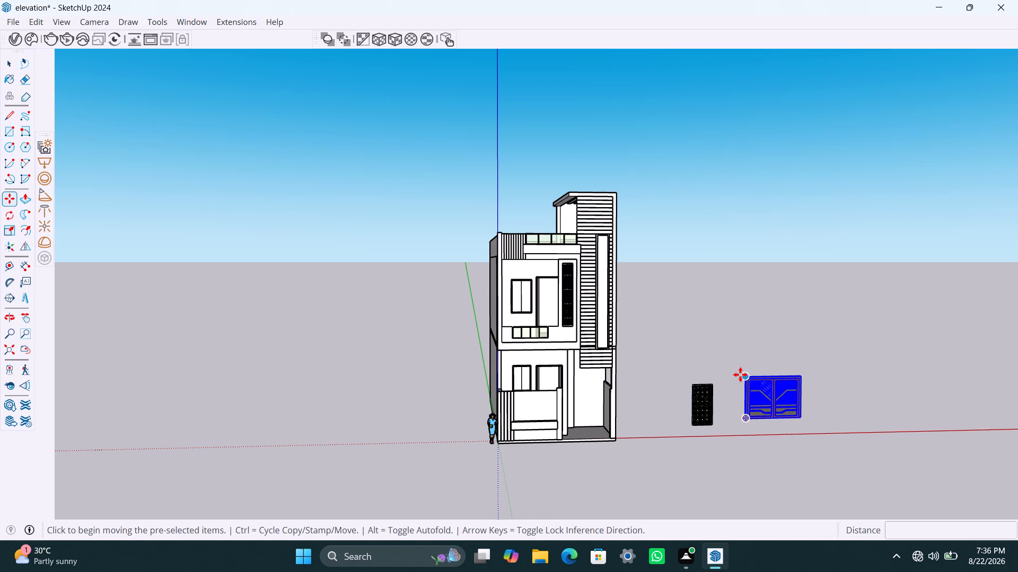
{"action": "left_click", "coordinate": [745, 374]}
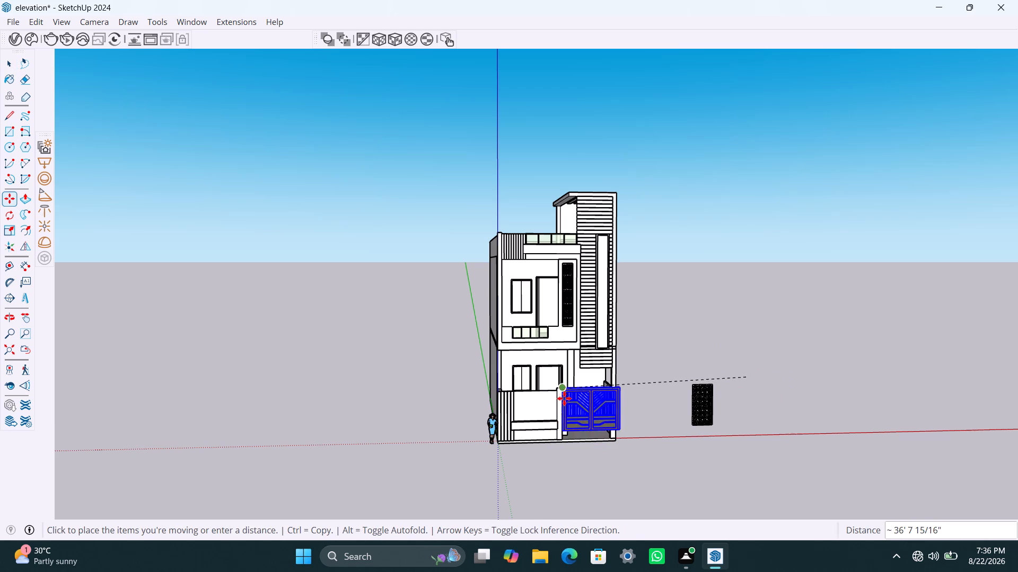
{"action": "left_click", "coordinate": [564, 397]}
Lower the gate about 1" by its bottom corner so it rests at the foot of the boundary wall pillar.
{"action": "scroll", "coordinate": [577, 422], "scroll_direction": "up", "scroll_amount": 8}
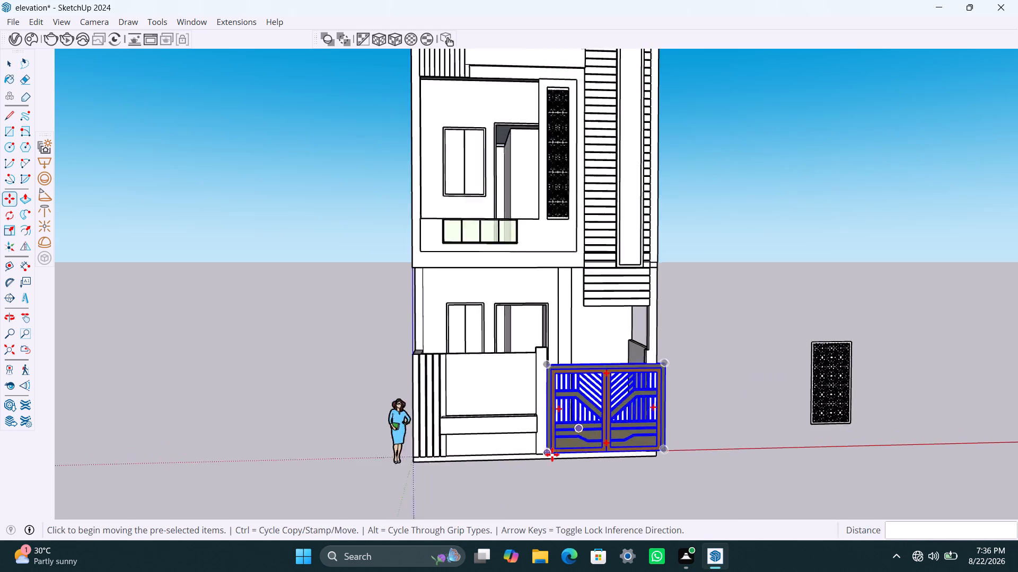
{"action": "scroll", "coordinate": [552, 454], "scroll_direction": "up", "scroll_amount": 3}
{"action": "middle_click_drag", "start_coordinate": [576, 450], "coordinate": [599, 476]}
{"action": "scroll", "coordinate": [566, 456], "scroll_direction": "up", "scroll_amount": 15}
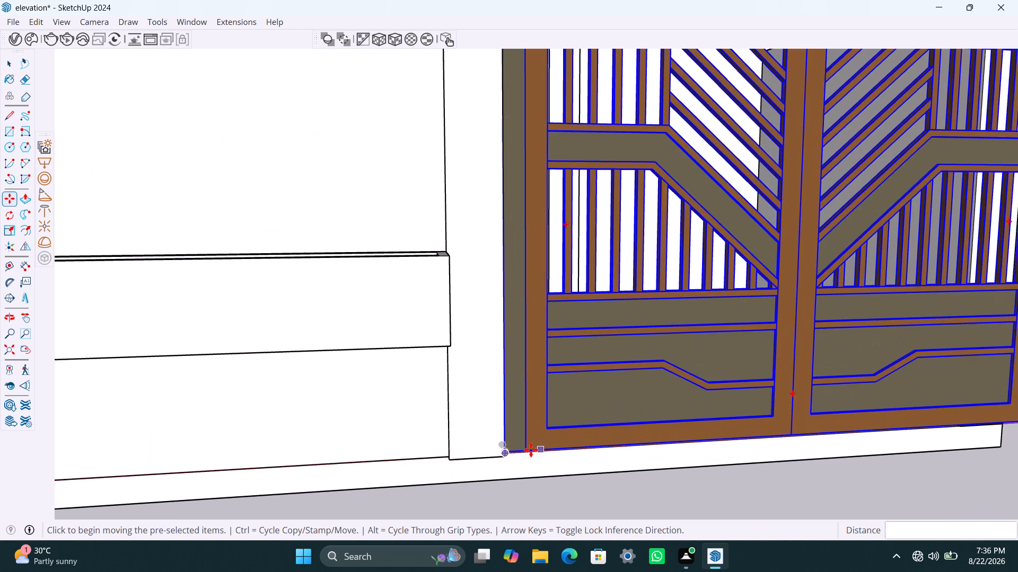
{"action": "left_click", "coordinate": [510, 452]}
{"action": "left_click", "coordinate": [507, 455]}
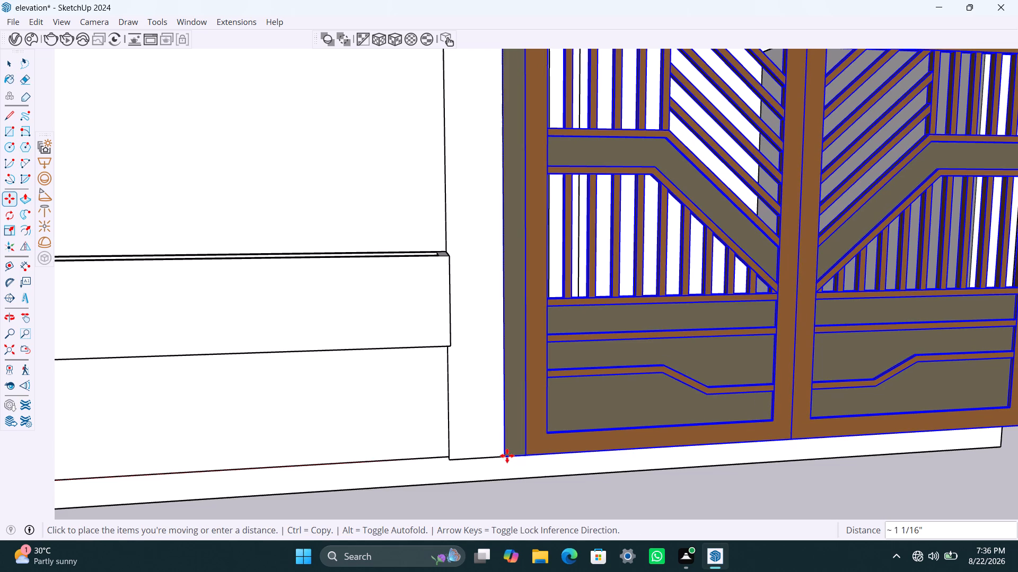
Narrow the gate by a factor of about 0.85 so its far edge meets the house's corner pillar.
{"action": "scroll", "coordinate": [660, 397], "scroll_direction": "down", "scroll_amount": 14}
{"action": "scroll", "coordinate": [804, 350], "scroll_direction": "down", "scroll_amount": 5}
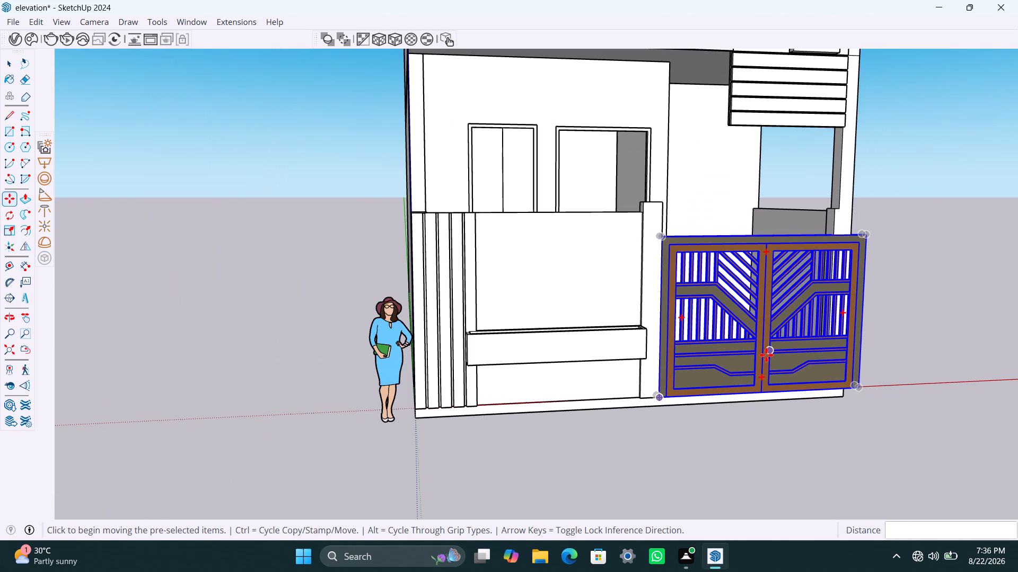
{"action": "key", "text": "s"}
{"action": "scroll", "coordinate": [864, 321], "scroll_direction": "down", "scroll_amount": 3}
{"action": "middle_click_drag", "start_coordinate": [861, 325], "coordinate": [644, 300]}
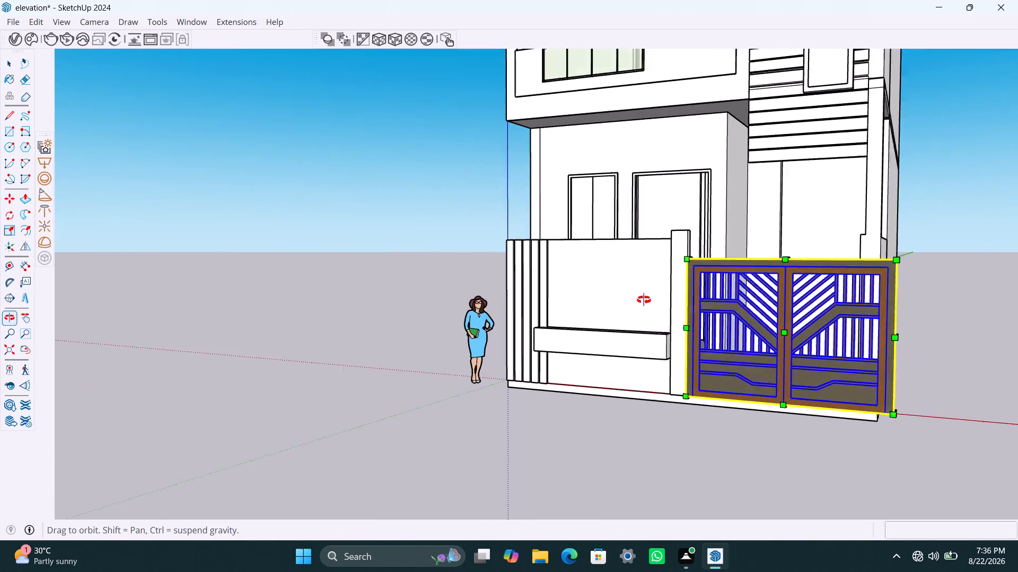
{"action": "middle_click_drag", "start_coordinate": [644, 300], "coordinate": [557, 301]}
{"action": "scroll", "coordinate": [823, 371], "scroll_direction": "up", "scroll_amount": 7}
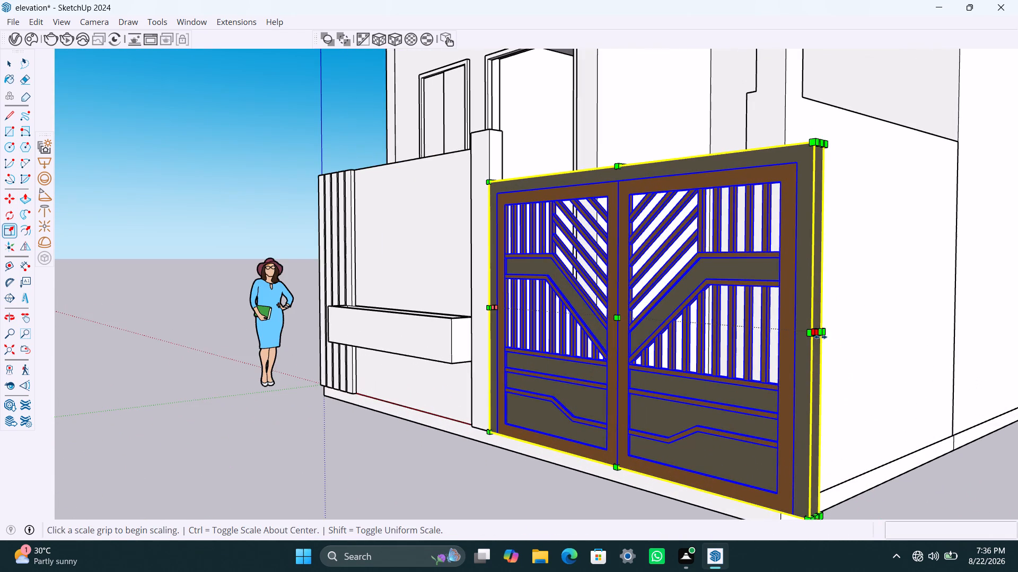
{"action": "left_click_drag", "start_coordinate": [820, 337], "coordinate": [748, 281]}
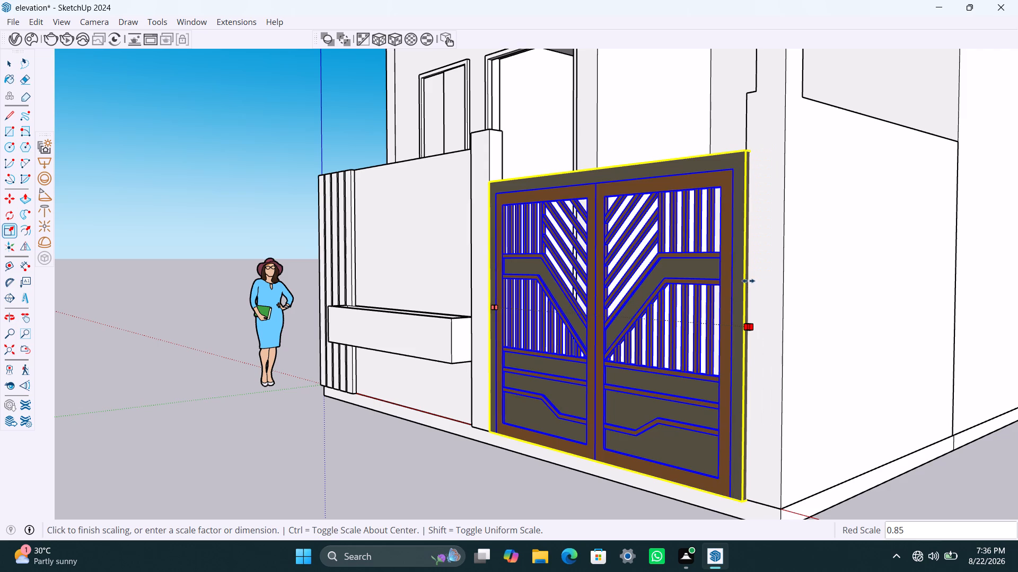
{"action": "left_click_drag", "start_coordinate": [748, 281], "coordinate": [748, 275]}
Raise the gate's top edge slightly by scaling its height by a factor of about 1.04.
{"action": "scroll", "coordinate": [690, 334], "scroll_direction": "down", "scroll_amount": 10}
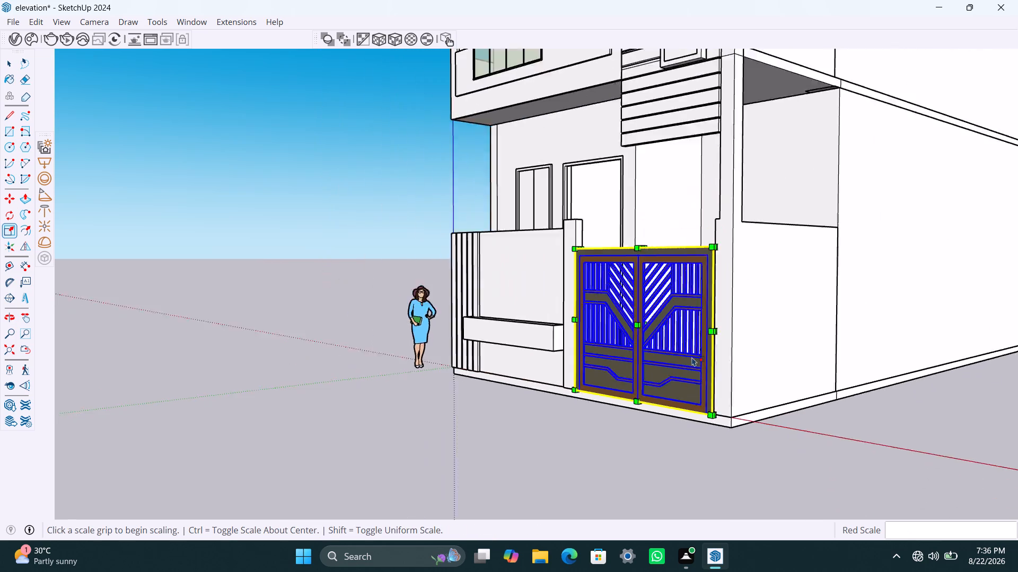
{"action": "middle_click_drag", "start_coordinate": [703, 376], "coordinate": [962, 414]}
{"action": "scroll", "coordinate": [653, 272], "scroll_direction": "up", "scroll_amount": 3}
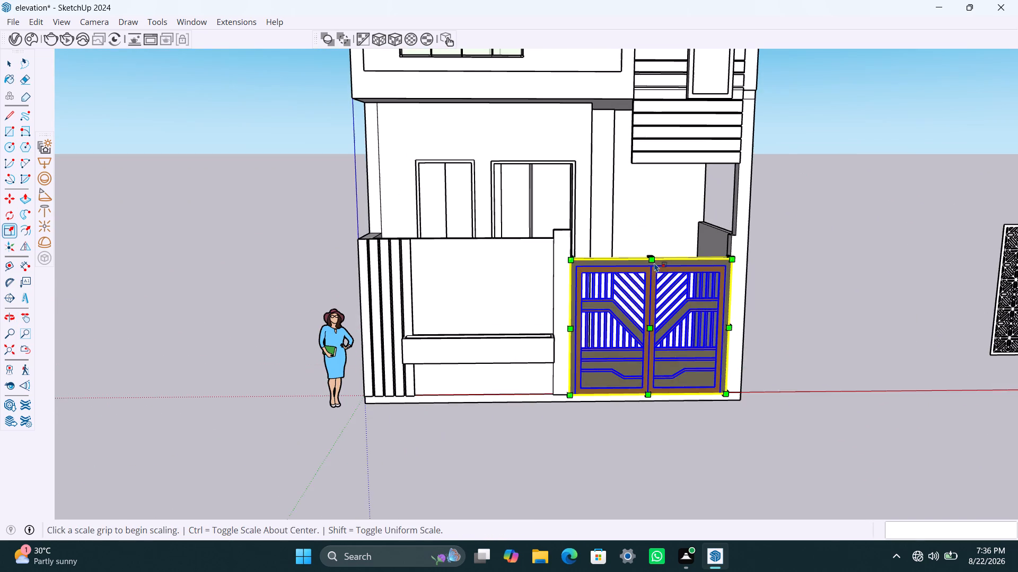
{"action": "middle_click_drag", "start_coordinate": [660, 261], "coordinate": [660, 301]}
{"action": "scroll", "coordinate": [654, 258], "scroll_direction": "up", "scroll_amount": 9}
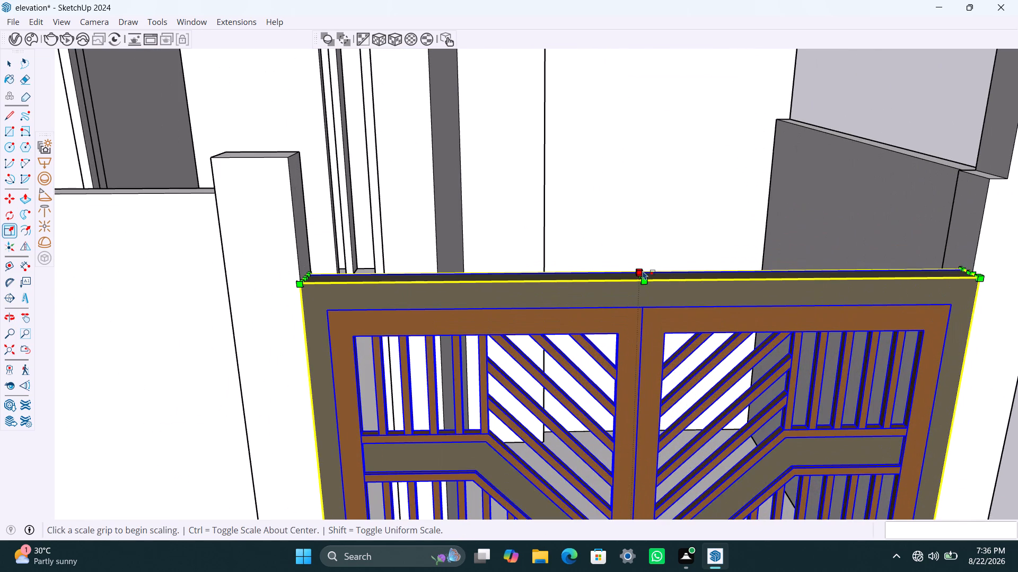
{"action": "left_click", "coordinate": [643, 275]}
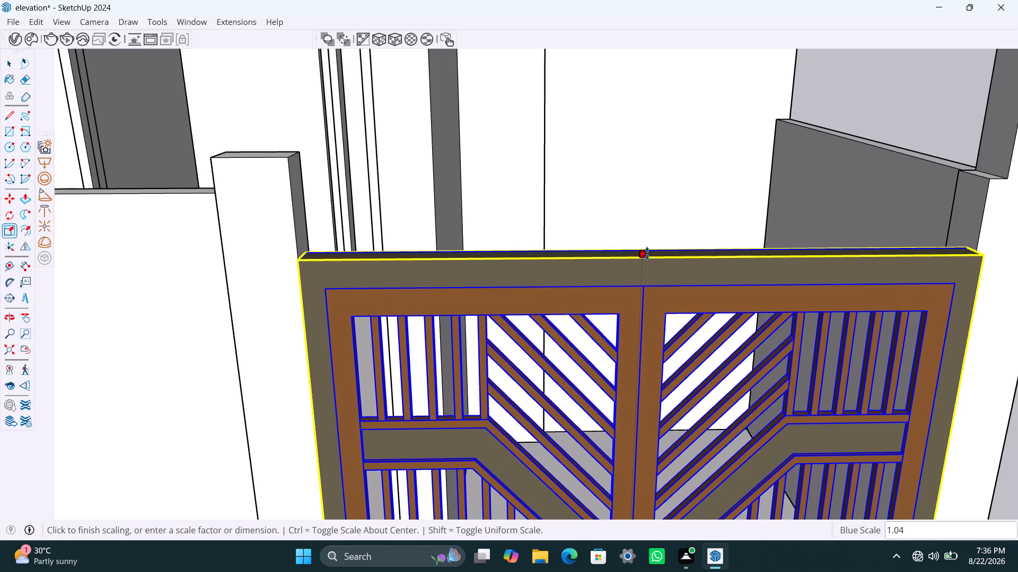
{"action": "left_click", "coordinate": [648, 245]}
{"action": "key", "text": "space"}
{"action": "scroll", "coordinate": [705, 306], "scroll_direction": "down", "scroll_amount": 10}
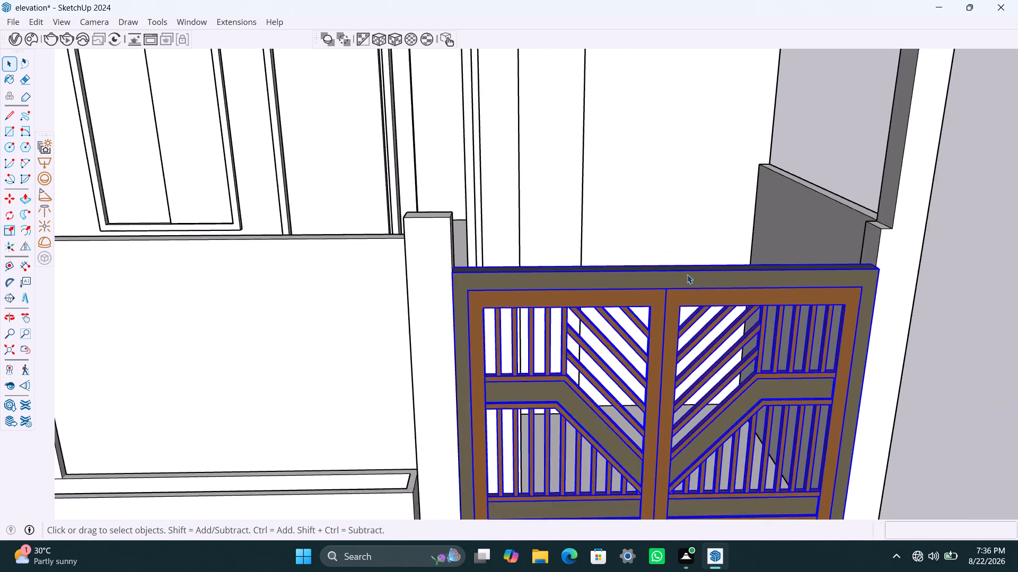
{"action": "scroll", "coordinate": [687, 274], "scroll_direction": "down", "scroll_amount": 10}
{"action": "left_click", "coordinate": [772, 304]}
Save the model with the fitted gate.
{"action": "scroll", "coordinate": [732, 341], "scroll_direction": "down", "scroll_amount": 5}
{"action": "middle_click_drag", "start_coordinate": [706, 349], "coordinate": [690, 318]}
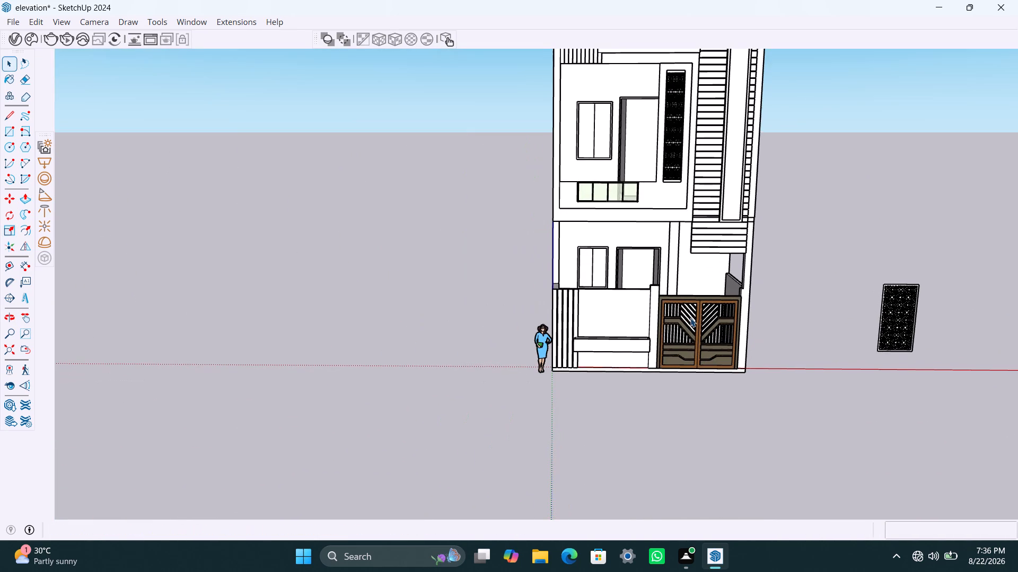
{"action": "key", "text": "ctrl+s"}
Delete the leftover patterned screen panel standing beside the house.
{"action": "scroll", "coordinate": [699, 325], "scroll_direction": "down", "scroll_amount": 5}
{"action": "middle_click_drag", "start_coordinate": [696, 335], "coordinate": [579, 392], "text": "shift"}
{"action": "scroll", "coordinate": [615, 391], "scroll_direction": "up", "scroll_amount": 3}
{"action": "middle_click_drag", "start_coordinate": [623, 396], "coordinate": [633, 374]}
{"action": "left_click_drag", "start_coordinate": [695, 316], "coordinate": [824, 425]}
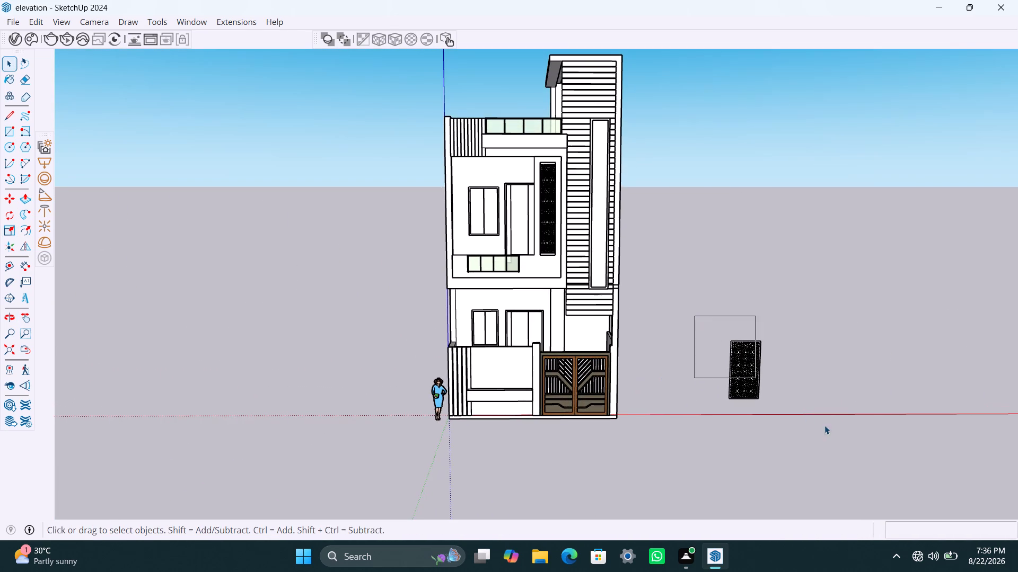
{"action": "left_click_drag", "start_coordinate": [824, 425], "coordinate": [825, 426]}
{"action": "key", "text": "Delete"}
Save the cleaned-up model.
{"action": "scroll", "coordinate": [644, 355], "scroll_direction": "down", "scroll_amount": 2}
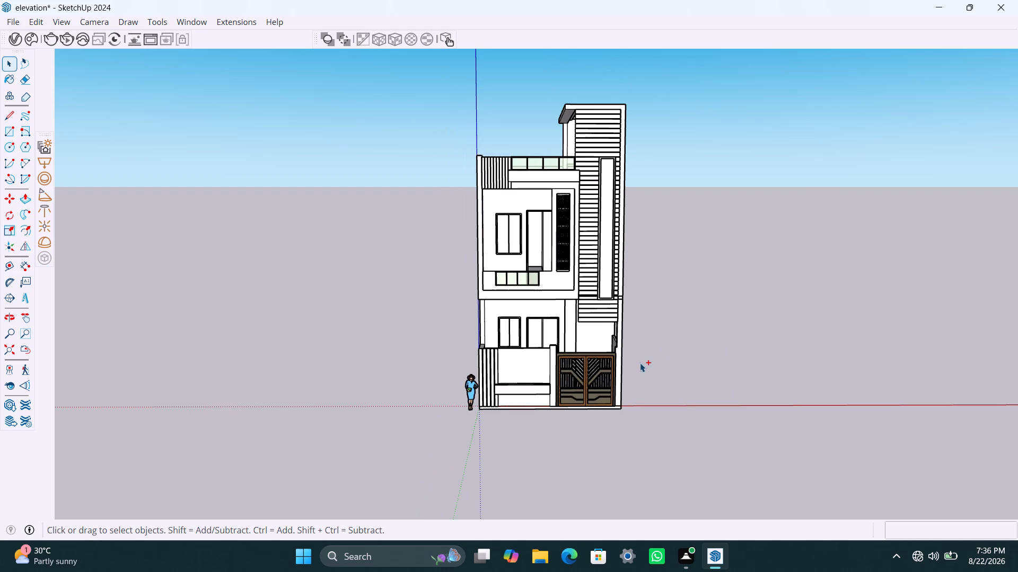
{"action": "key", "text": "ctrl+s"}
Examine the completed front elevation, then look closer at the balcony railing, openings and patterned screen.
{"action": "scroll", "coordinate": [642, 371], "scroll_direction": "down", "scroll_amount": 2}
{"action": "middle_click_drag", "start_coordinate": [663, 390], "coordinate": [656, 448]}
{"action": "scroll", "coordinate": [635, 399], "scroll_direction": "up", "scroll_amount": 2}
{"action": "middle_click_drag", "start_coordinate": [666, 394], "coordinate": [667, 374]}
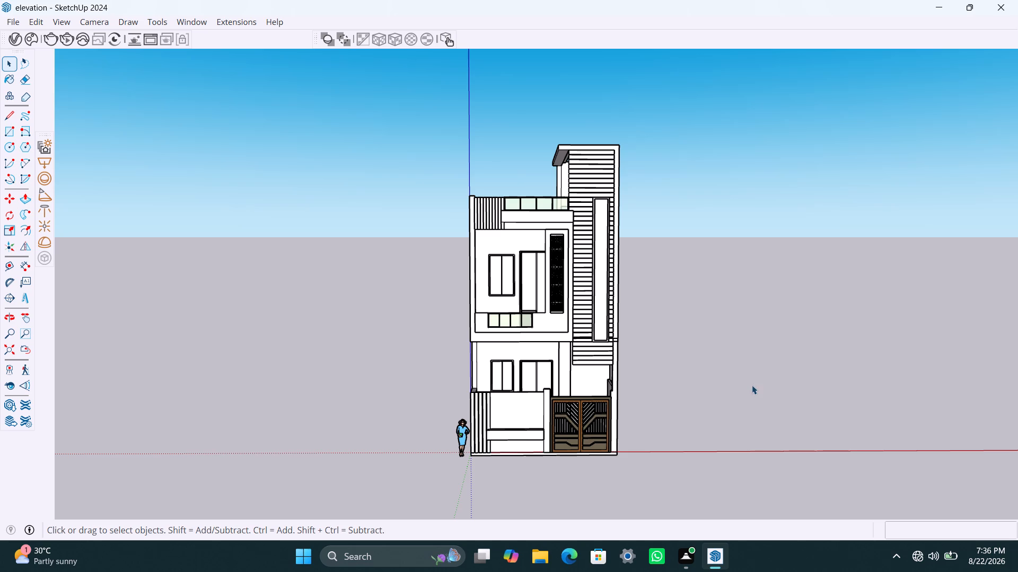
{"action": "scroll", "coordinate": [537, 277], "scroll_direction": "up", "scroll_amount": 3}
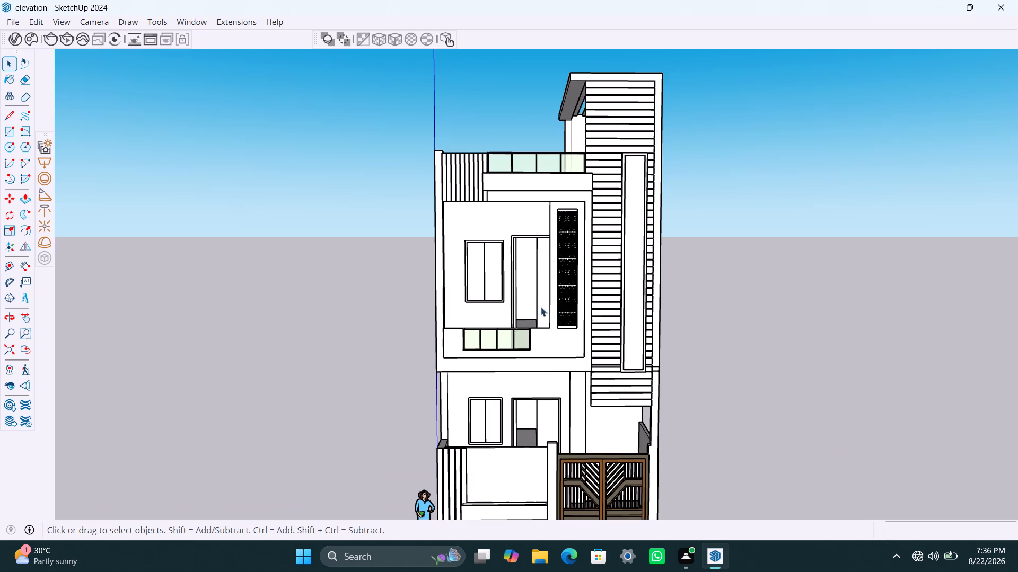
{"action": "middle_click_drag", "start_coordinate": [541, 308], "coordinate": [528, 300]}
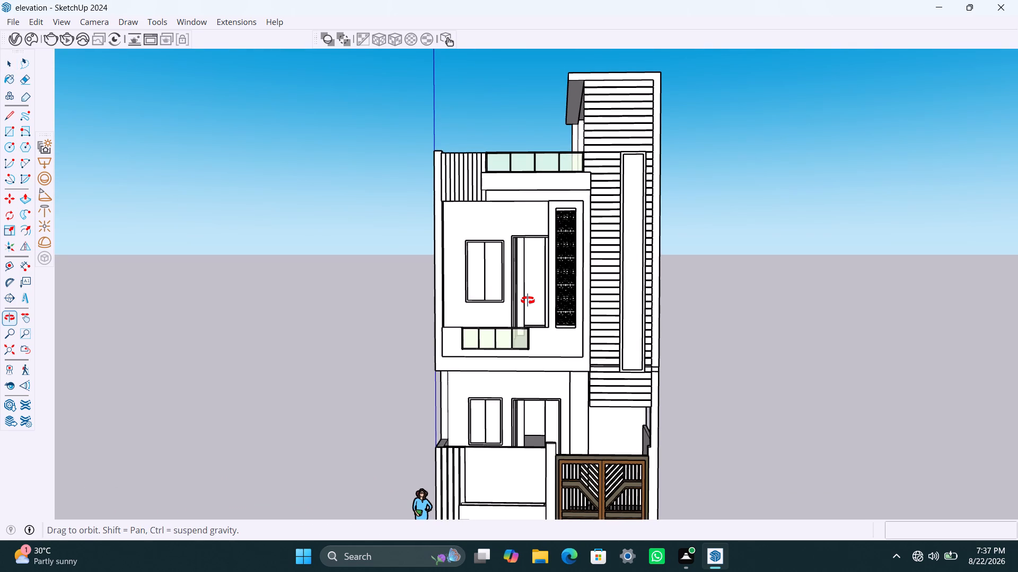
{"action": "middle_click_drag", "start_coordinate": [528, 300], "coordinate": [532, 300]}
{"action": "scroll", "coordinate": [561, 300], "scroll_direction": "up", "scroll_amount": 8}
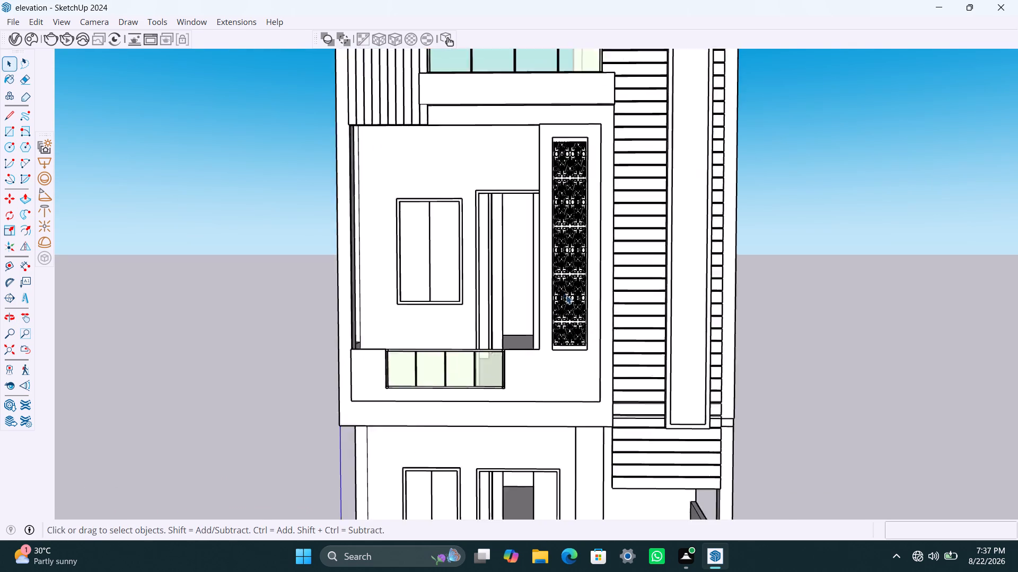
Scale the front elevation's patterned screen vertically by a small amount from its lower edge.
{"action": "scroll", "coordinate": [566, 296], "scroll_direction": "up", "scroll_amount": 11}
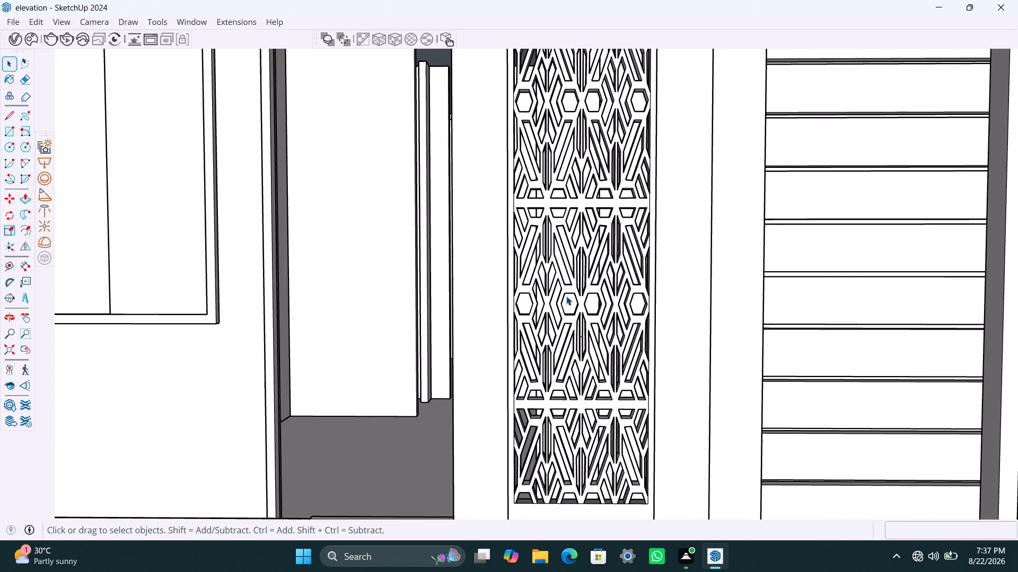
{"action": "scroll", "coordinate": [566, 296], "scroll_direction": "down", "scroll_amount": 3}
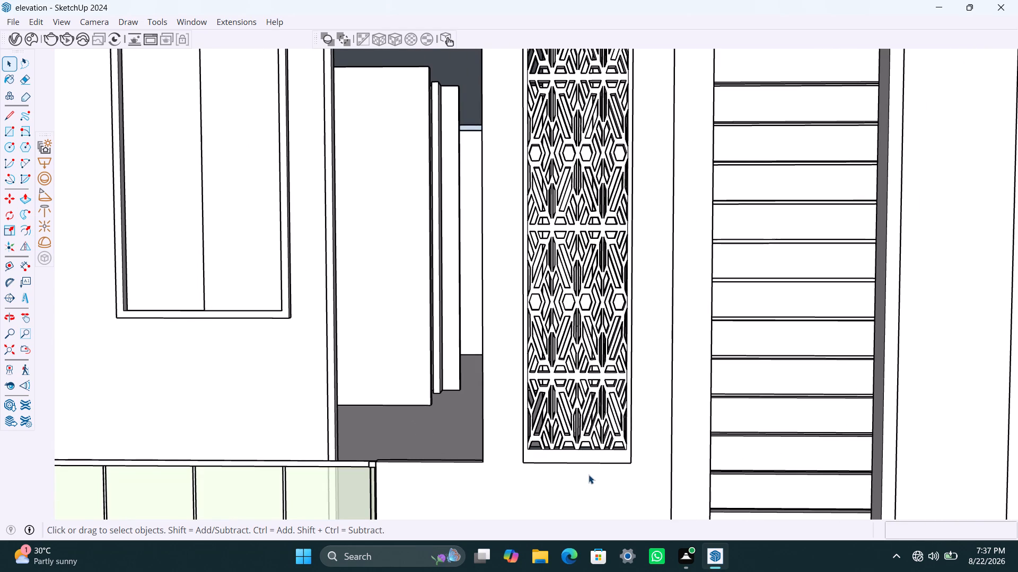
{"action": "left_click", "coordinate": [581, 463]}
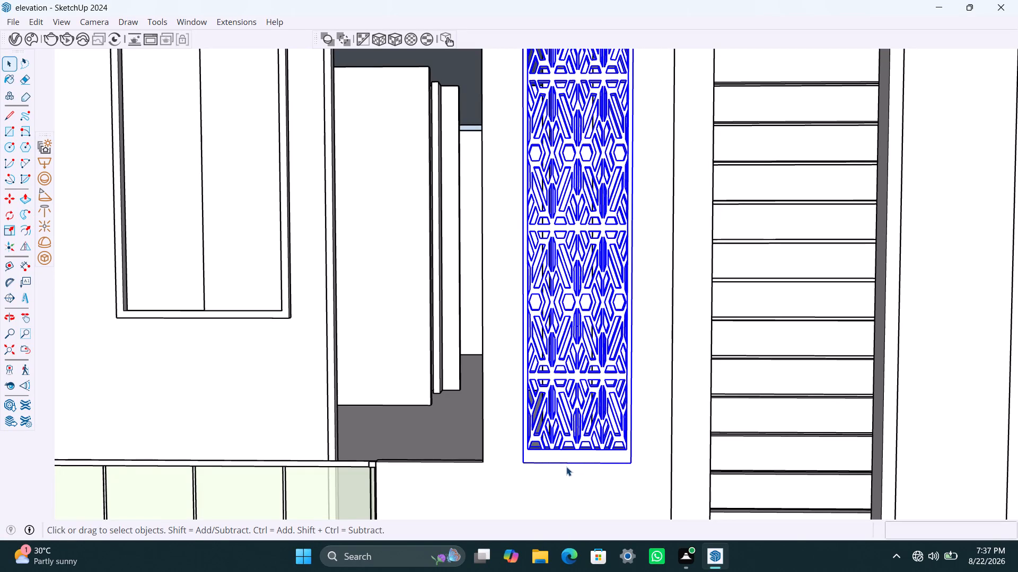
{"action": "key", "text": "s"}
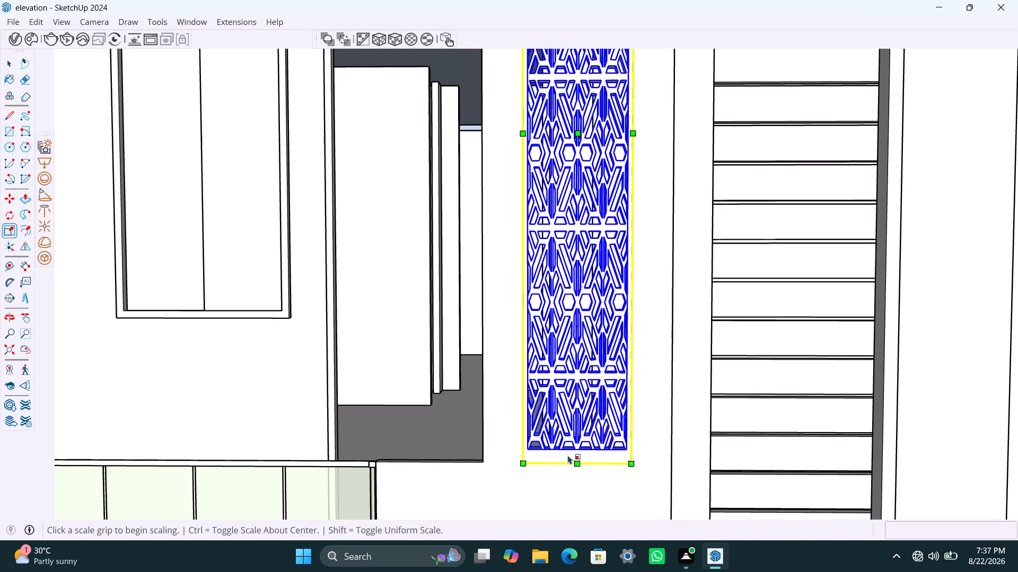
{"action": "left_click_drag", "start_coordinate": [575, 462], "coordinate": [577, 449]}
{"action": "key", "text": "space"}
{"action": "scroll", "coordinate": [575, 445], "scroll_direction": "down", "scroll_amount": 9}
{"action": "scroll", "coordinate": [594, 382], "scroll_direction": "down", "scroll_amount": 2}
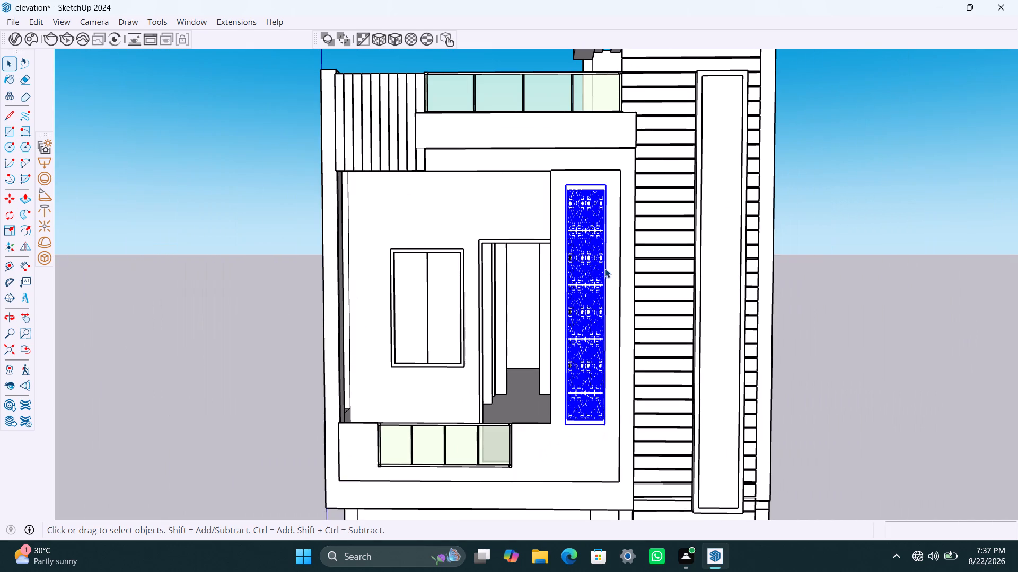
{"action": "left_click", "coordinate": [850, 293]}
Save the model with the rescaled patterned screen.
{"action": "scroll", "coordinate": [581, 425], "scroll_direction": "down", "scroll_amount": 3}
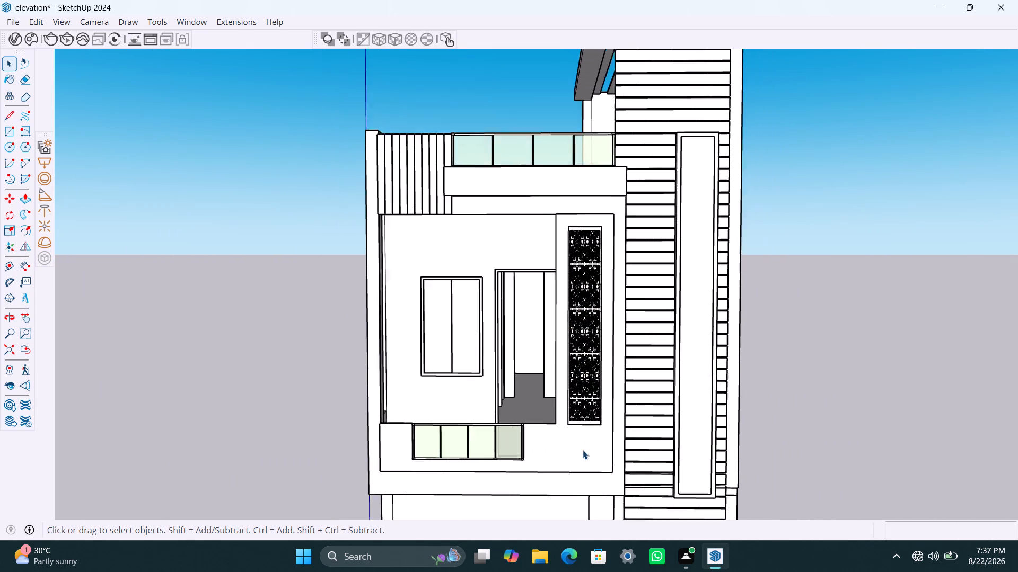
{"action": "middle_click_drag", "start_coordinate": [581, 454], "coordinate": [577, 447]}
{"action": "left_click", "coordinate": [823, 376]}
{"action": "scroll", "coordinate": [604, 397], "scroll_direction": "down", "scroll_amount": 3}
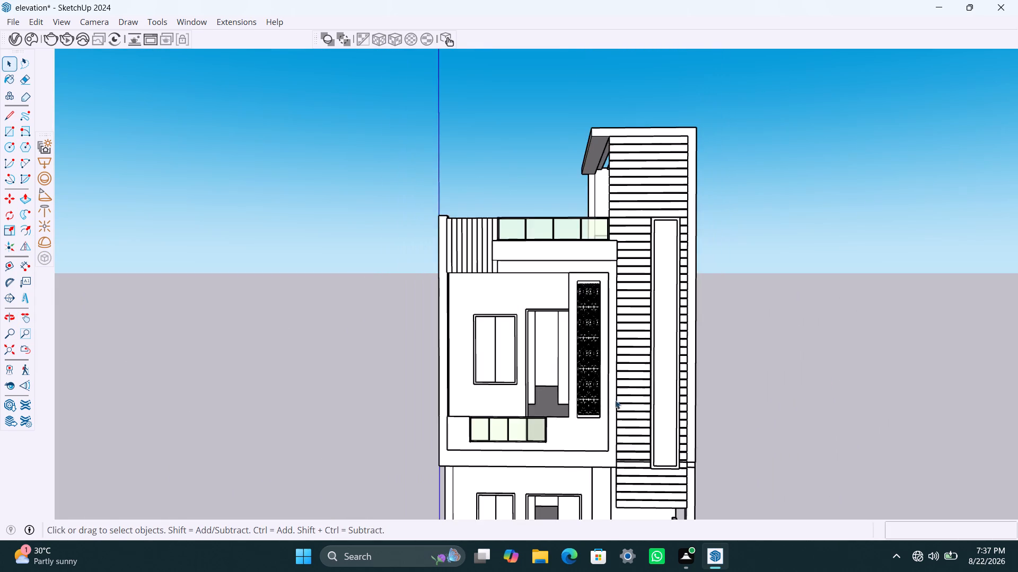
{"action": "scroll", "coordinate": [618, 400], "scroll_direction": "down", "scroll_amount": 3}
{"action": "middle_click_drag", "start_coordinate": [621, 406], "coordinate": [624, 337]}
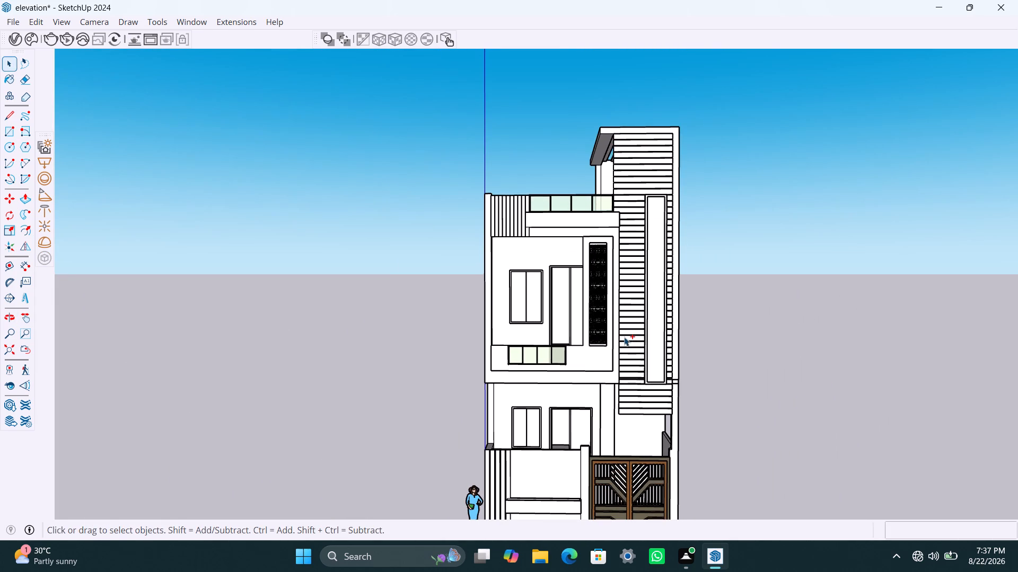
{"action": "key", "text": "ctrl+s"}
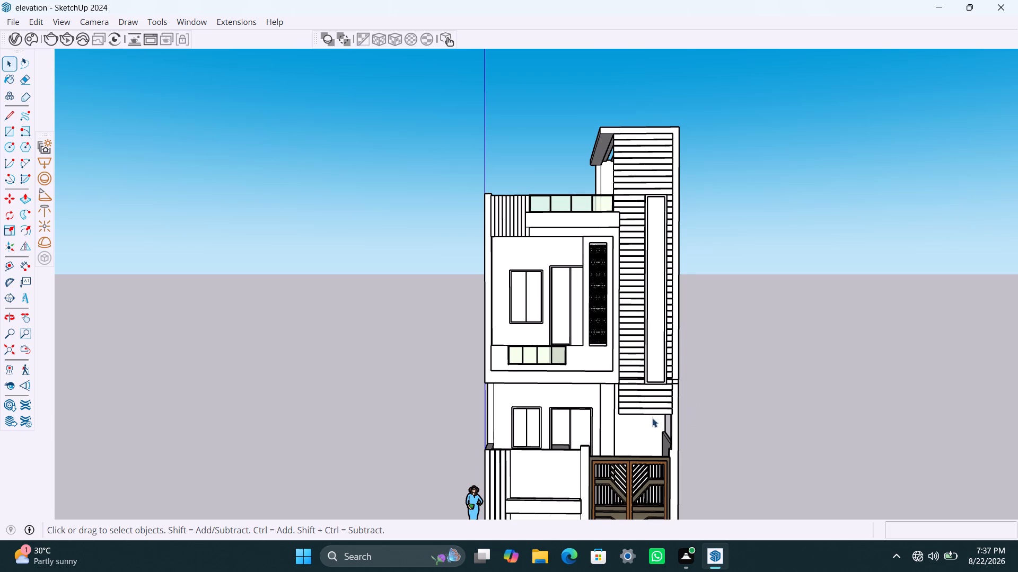
Examine the house's front and side from several angles and distances, checking its facade, openings, gate and overall proportions.
{"action": "scroll", "coordinate": [653, 417], "scroll_direction": "up", "scroll_amount": 2}
{"action": "middle_click_drag", "start_coordinate": [640, 426], "coordinate": [620, 328]}
{"action": "scroll", "coordinate": [626, 399], "scroll_direction": "up", "scroll_amount": 2}
{"action": "left_click", "coordinate": [638, 396]}
{"action": "scroll", "coordinate": [638, 396], "scroll_direction": "down", "scroll_amount": 3}
{"action": "middle_click_drag", "start_coordinate": [638, 396], "coordinate": [733, 426]}
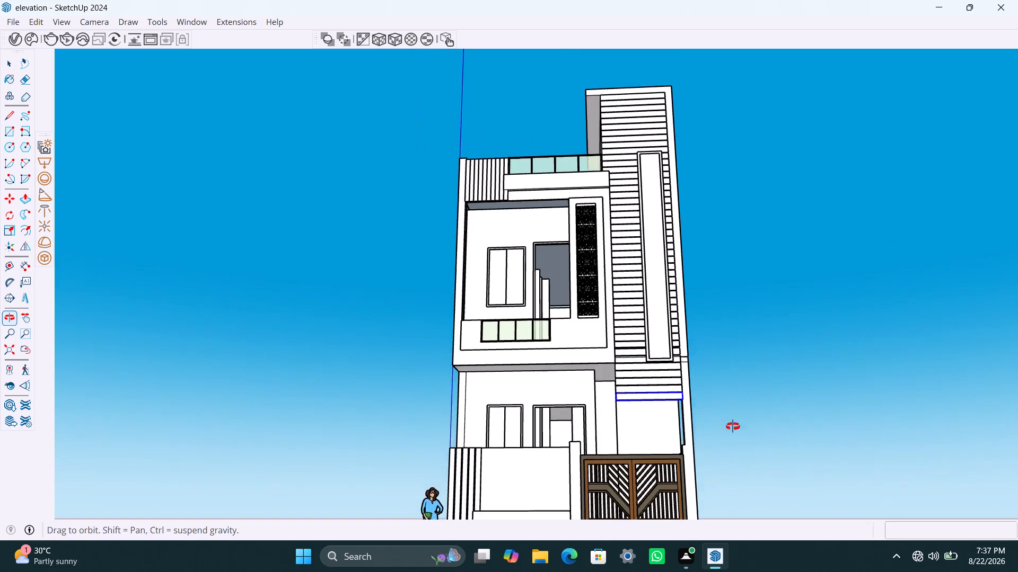
{"action": "middle_click_drag", "start_coordinate": [733, 426], "coordinate": [900, 422]}
{"action": "scroll", "coordinate": [621, 411], "scroll_direction": "up", "scroll_amount": 6}
{"action": "middle_click_drag", "start_coordinate": [615, 407], "coordinate": [602, 409]}
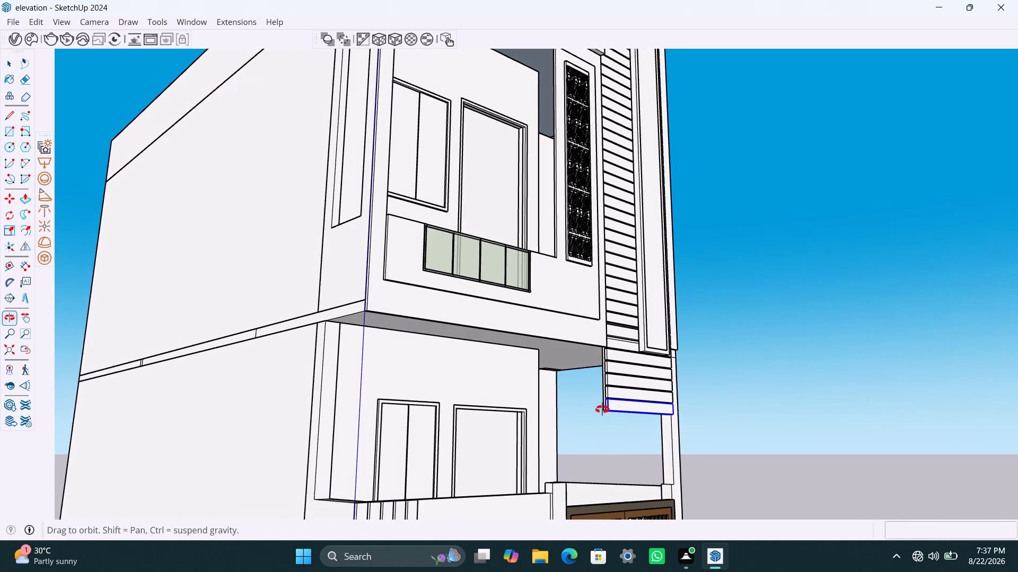
{"action": "middle_click_drag", "start_coordinate": [602, 409], "coordinate": [506, 412]}
{"action": "scroll", "coordinate": [654, 469], "scroll_direction": "down", "scroll_amount": 9}
{"action": "middle_click_drag", "start_coordinate": [650, 466], "coordinate": [580, 458]}
{"action": "left_click", "coordinate": [741, 451]}
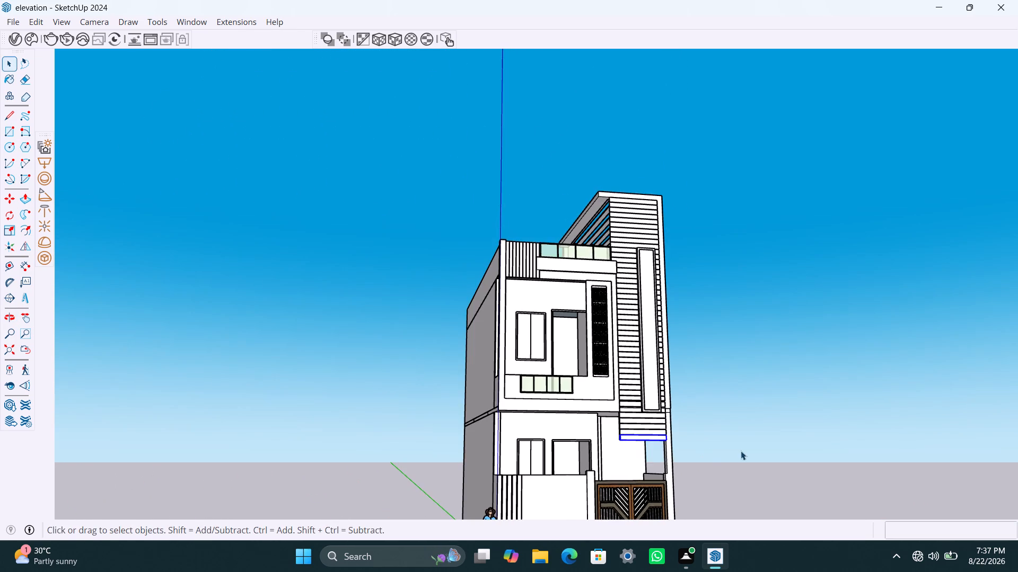
{"action": "scroll", "coordinate": [662, 425], "scroll_direction": "down", "scroll_amount": 6}
{"action": "middle_click_drag", "start_coordinate": [686, 454], "coordinate": [609, 458]}
{"action": "scroll", "coordinate": [633, 445], "scroll_direction": "up", "scroll_amount": 3}
{"action": "middle_click_drag", "start_coordinate": [666, 449], "coordinate": [661, 407]}
{"action": "scroll", "coordinate": [650, 449], "scroll_direction": "up", "scroll_amount": 4}
{"action": "middle_click_drag", "start_coordinate": [648, 433], "coordinate": [645, 443]}
{"action": "scroll", "coordinate": [656, 445], "scroll_direction": "up", "scroll_amount": 3}
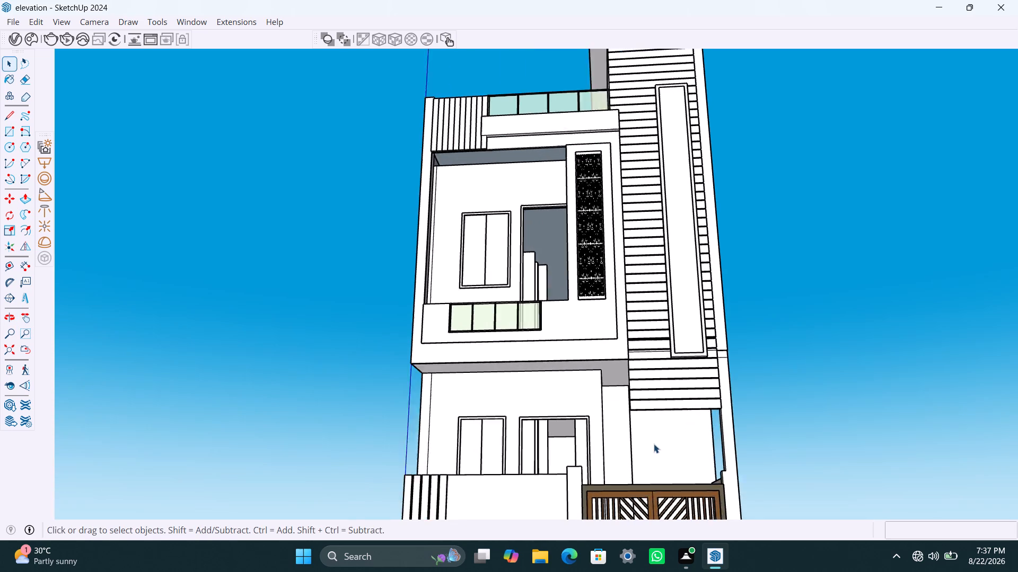
{"action": "middle_click_drag", "start_coordinate": [645, 436], "coordinate": [649, 476]}
{"action": "scroll", "coordinate": [650, 430], "scroll_direction": "down", "scroll_amount": 12}
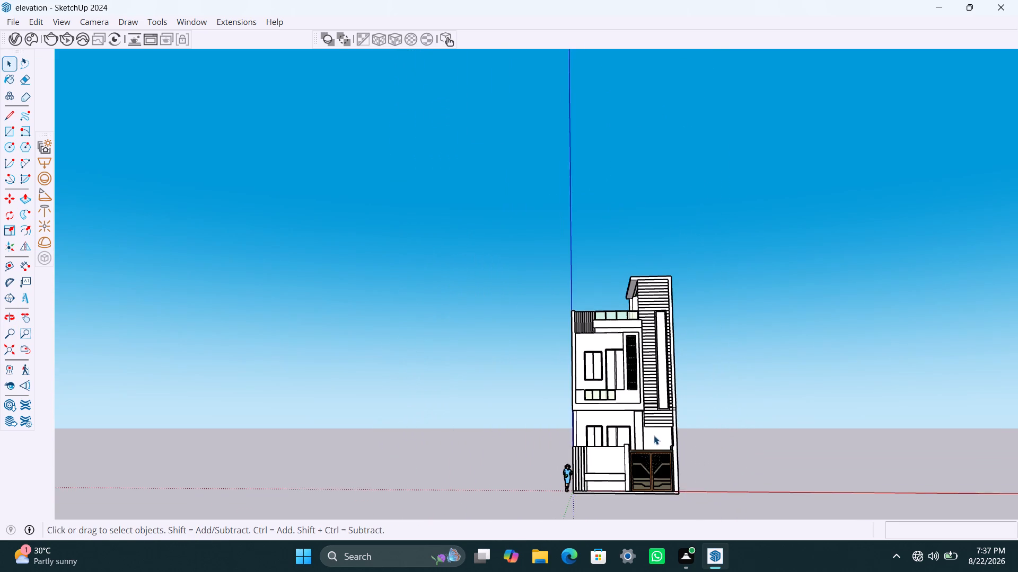
{"action": "middle_click_drag", "start_coordinate": [654, 441], "coordinate": [656, 457]}
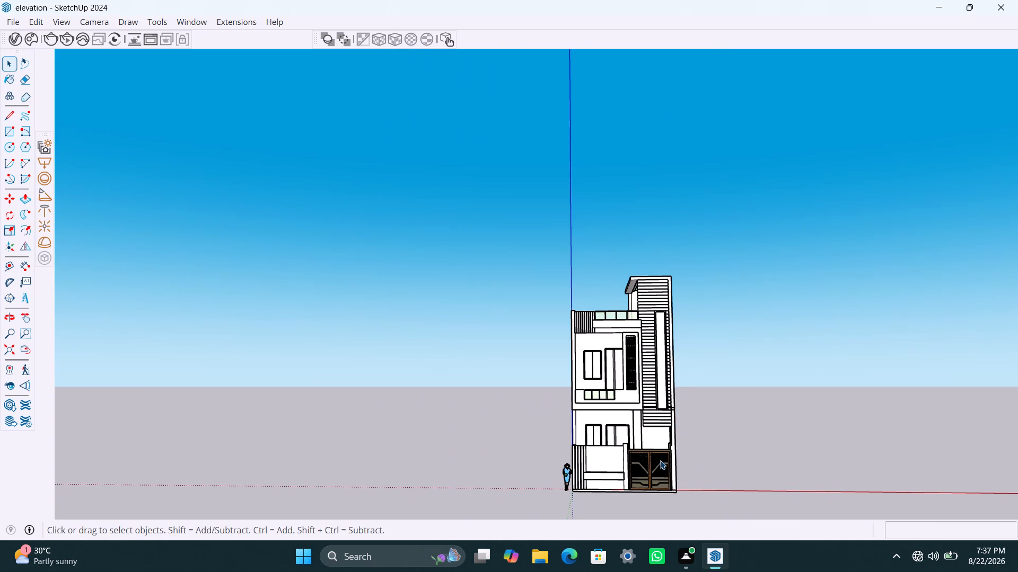
{"action": "scroll", "coordinate": [661, 441], "scroll_direction": "down", "scroll_amount": 9}
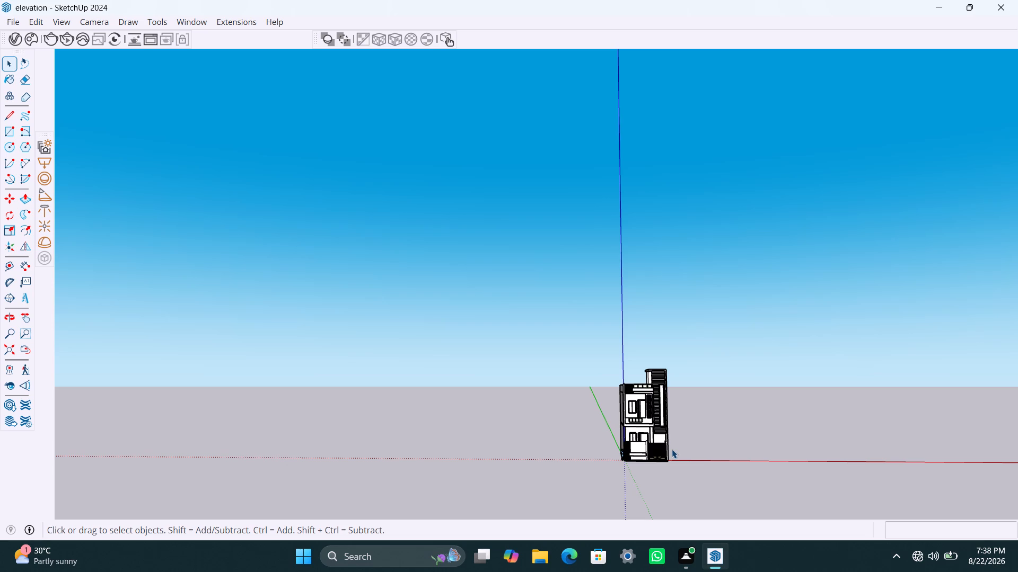
Select the whole house without the human figure and scale its width along the red axis by a factor of 1.25.
{"action": "scroll", "coordinate": [679, 476], "scroll_direction": "up", "scroll_amount": 5}
{"action": "scroll", "coordinate": [673, 414], "scroll_direction": "up", "scroll_amount": 5}
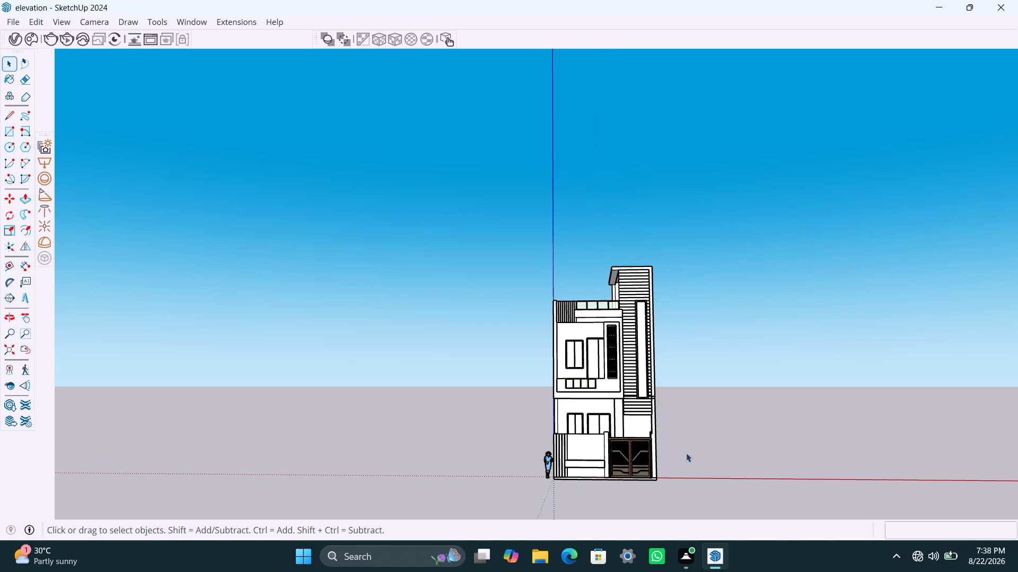
{"action": "middle_click_drag", "start_coordinate": [686, 452], "coordinate": [664, 447]}
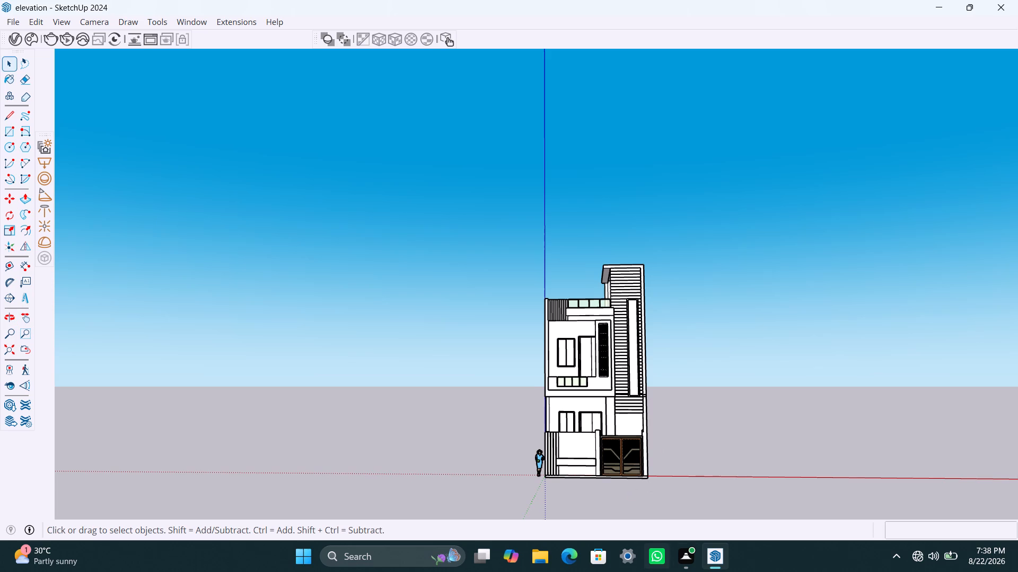
{"action": "left_click_drag", "start_coordinate": [464, 278], "coordinate": [517, 440]}
{"action": "left_click_drag", "start_coordinate": [517, 440], "coordinate": [709, 498]}
{"action": "middle_click_drag", "start_coordinate": [612, 282], "coordinate": [675, 562]}
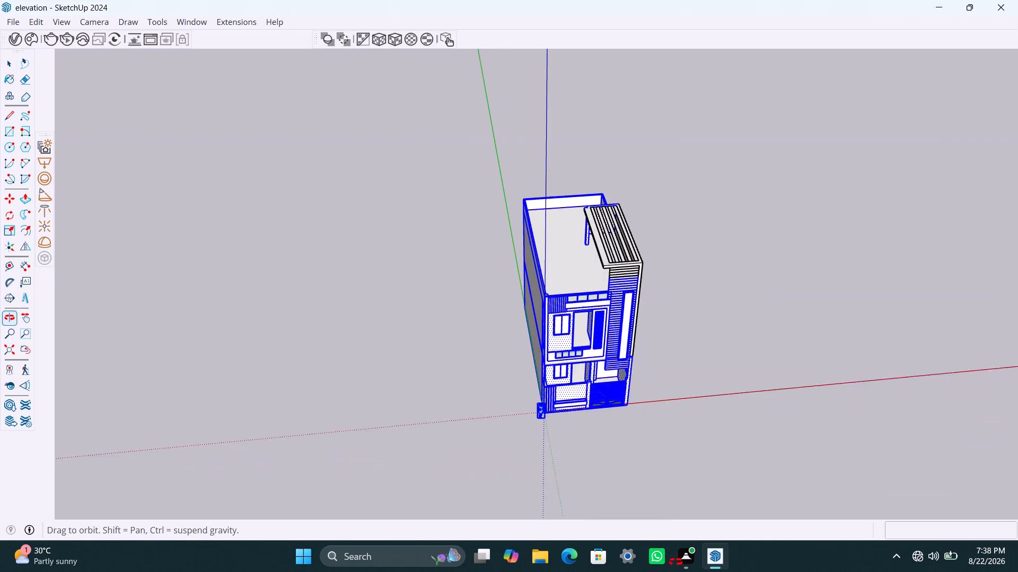
{"action": "middle_click_drag", "start_coordinate": [675, 562], "coordinate": [674, 558]}
{"action": "left_click_drag", "start_coordinate": [455, 117], "coordinate": [674, 417]}
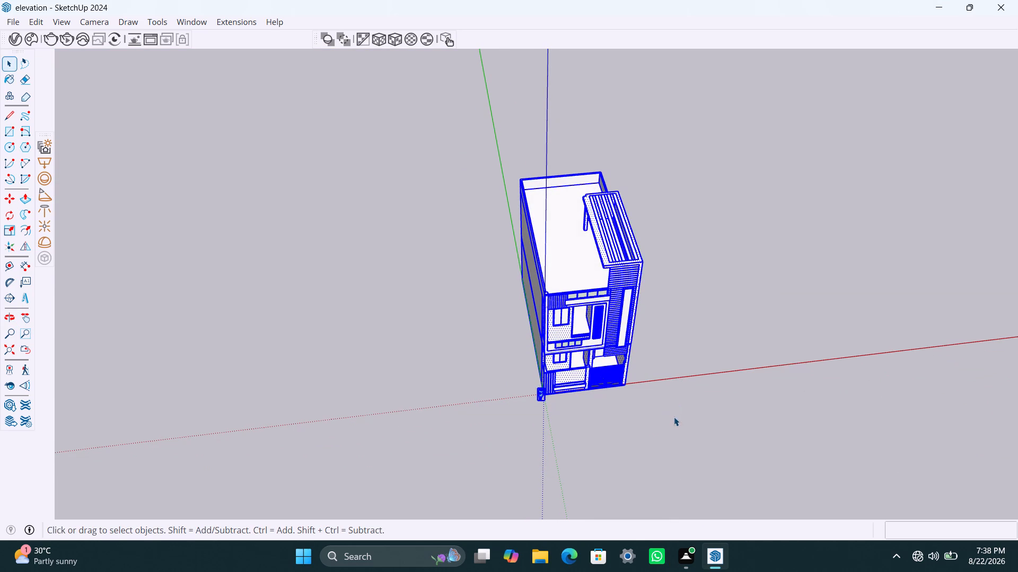
{"action": "scroll", "coordinate": [538, 395], "scroll_direction": "up", "scroll_amount": 3}
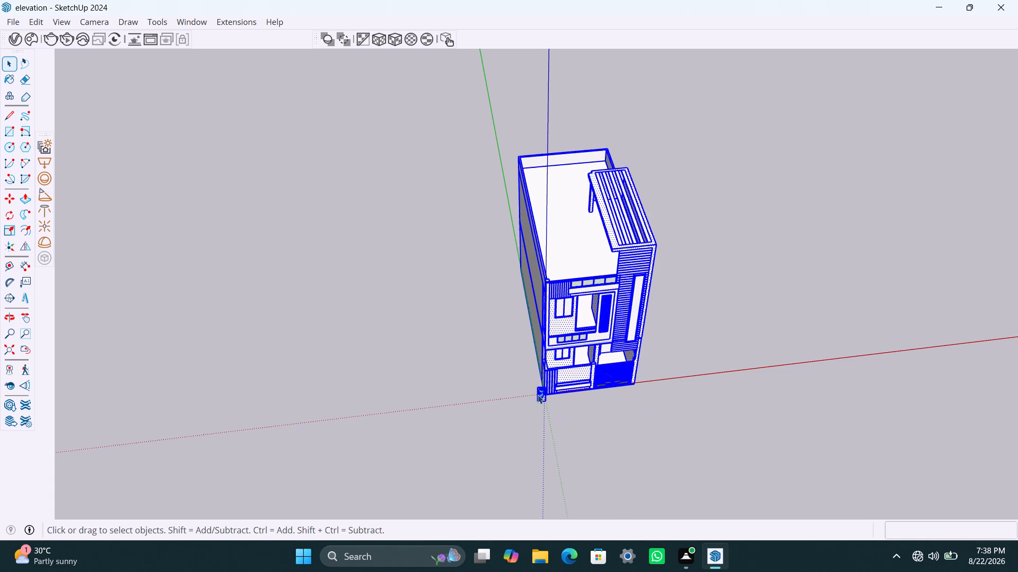
{"action": "left_click", "coordinate": [541, 399], "text": "shift"}
{"action": "scroll", "coordinate": [620, 378], "scroll_direction": "down", "scroll_amount": 2}
{"action": "middle_click_drag", "start_coordinate": [621, 376], "coordinate": [518, 328]}
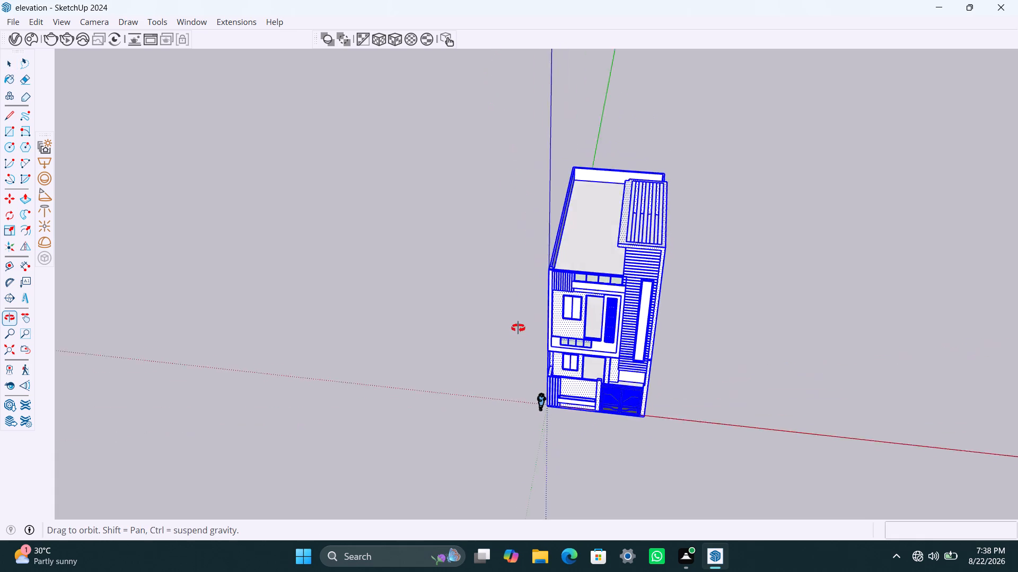
{"action": "middle_click_drag", "start_coordinate": [518, 328], "coordinate": [560, 341]}
{"action": "key", "text": "s"}
{"action": "scroll", "coordinate": [674, 321], "scroll_direction": "down", "scroll_amount": 2}
{"action": "middle_click_drag", "start_coordinate": [675, 320], "coordinate": [666, 319]}
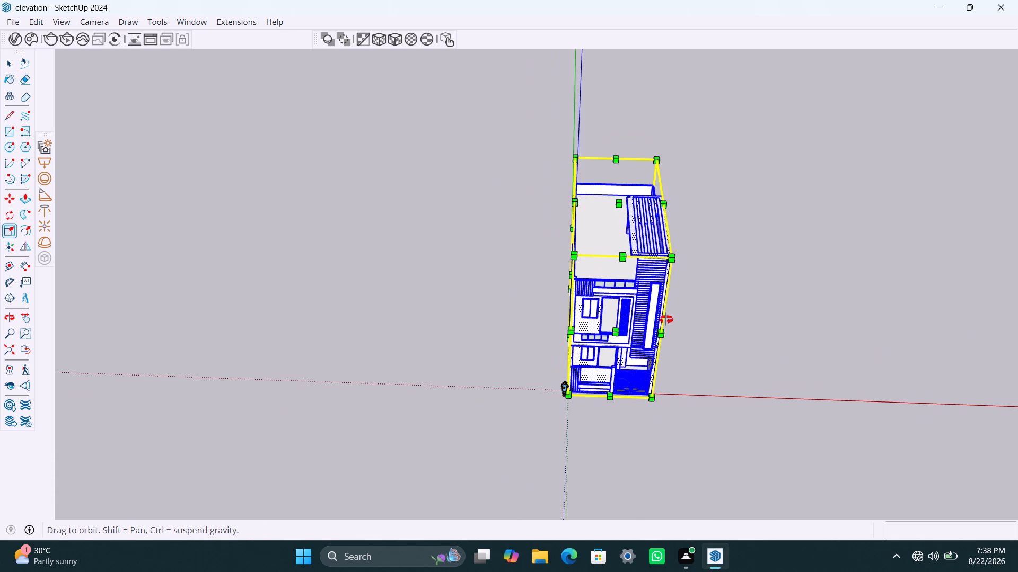
{"action": "middle_click_drag", "start_coordinate": [666, 319], "coordinate": [525, 263]}
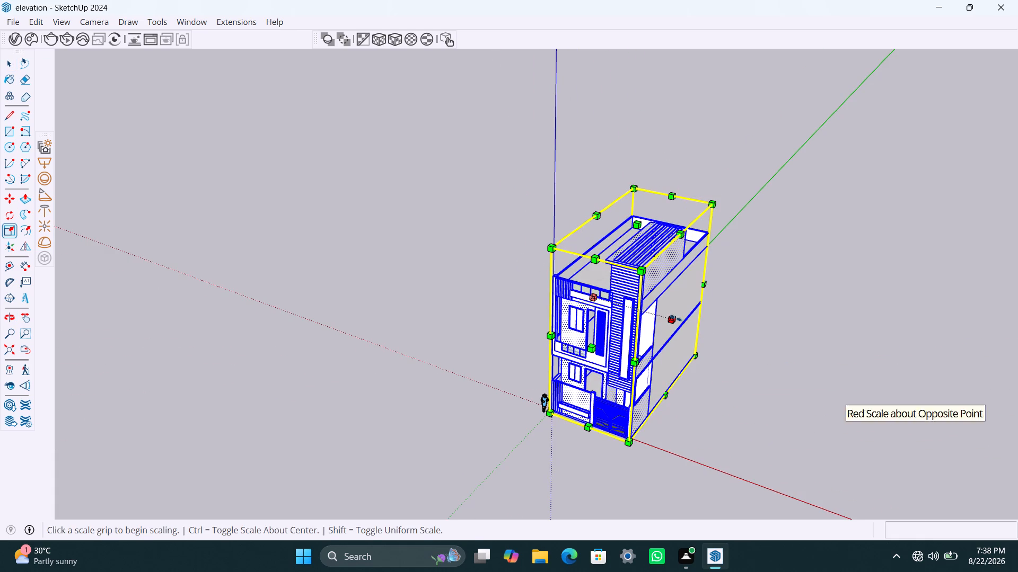
{"action": "left_click_drag", "start_coordinate": [675, 318], "coordinate": [693, 325]}
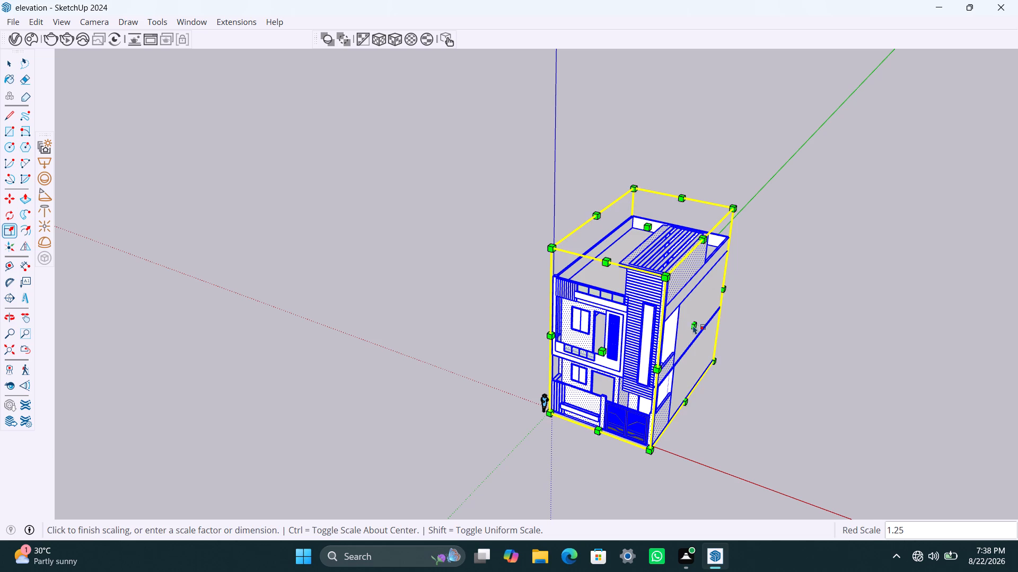
{"action": "key", "text": "space"}
{"action": "left_click", "coordinate": [758, 343]}
Save the model with the widened house.
{"action": "scroll", "coordinate": [511, 432], "scroll_direction": "down", "scroll_amount": 5}
{"action": "middle_click_drag", "start_coordinate": [557, 454], "coordinate": [695, 335]}
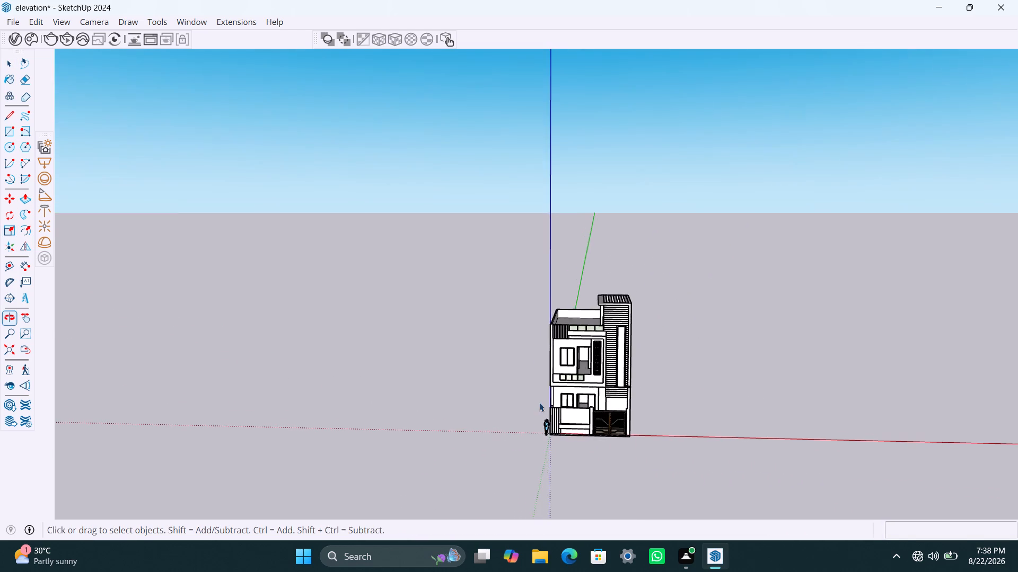
{"action": "scroll", "coordinate": [555, 455], "scroll_direction": "up", "scroll_amount": 3}
{"action": "middle_click_drag", "start_coordinate": [577, 436], "coordinate": [556, 427]}
{"action": "left_click", "coordinate": [655, 404]}
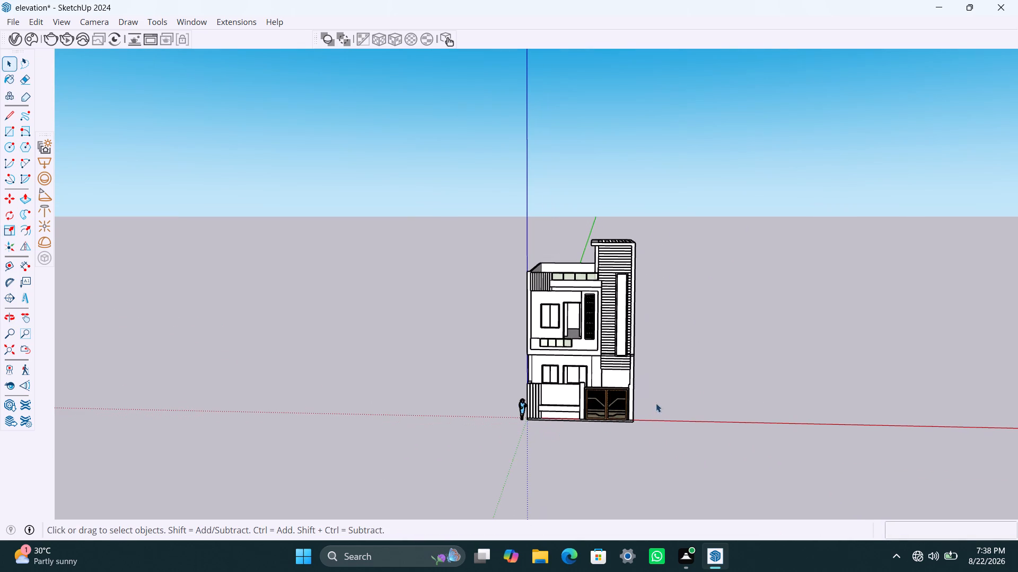
{"action": "key", "text": "ctrl+s"}
Examine the widened house from the front, both sides and slightly above, checking its proportions.
{"action": "scroll", "coordinate": [571, 402], "scroll_direction": "down", "scroll_amount": 3}
{"action": "middle_click_drag", "start_coordinate": [571, 401], "coordinate": [540, 396], "text": "shift"}
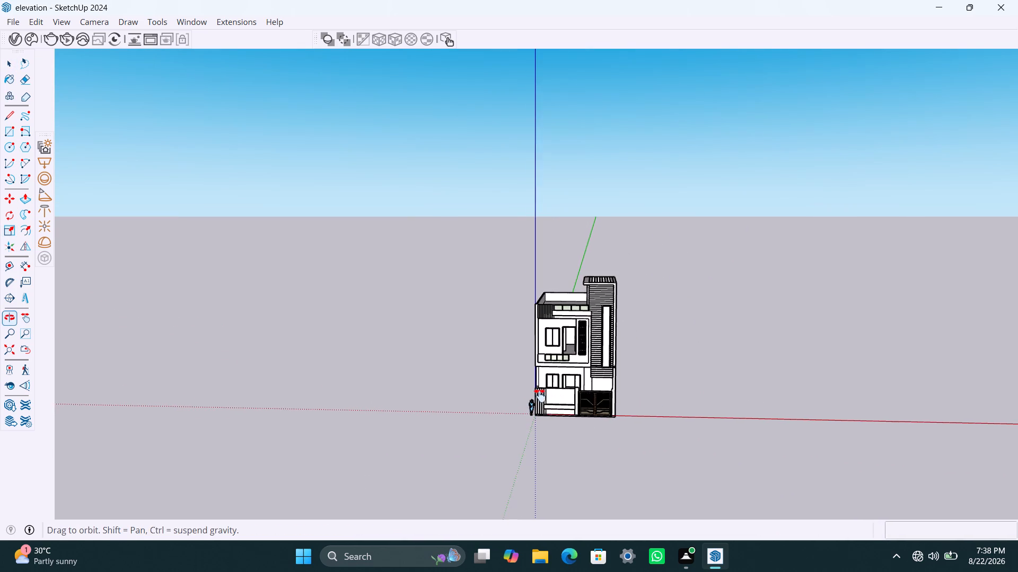
{"action": "middle_click_drag", "start_coordinate": [540, 396], "coordinate": [501, 368], "text": "shift"}
{"action": "scroll", "coordinate": [593, 369], "scroll_direction": "up", "scroll_amount": 3}
{"action": "middle_click_drag", "start_coordinate": [504, 405], "coordinate": [530, 389]}
{"action": "scroll", "coordinate": [498, 363], "scroll_direction": "up", "scroll_amount": 3}
{"action": "middle_click_drag", "start_coordinate": [531, 363], "coordinate": [605, 428]}
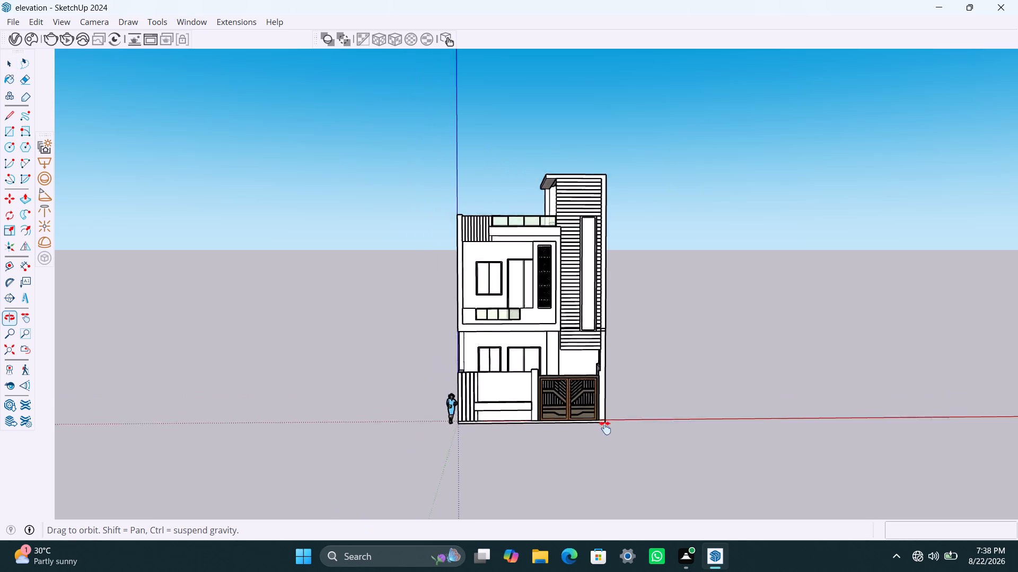
{"action": "middle_click_drag", "start_coordinate": [605, 428], "coordinate": [597, 442]}
{"action": "scroll", "coordinate": [492, 383], "scroll_direction": "up", "scroll_amount": 1}
{"action": "middle_click_drag", "start_coordinate": [491, 382], "coordinate": [475, 352]}
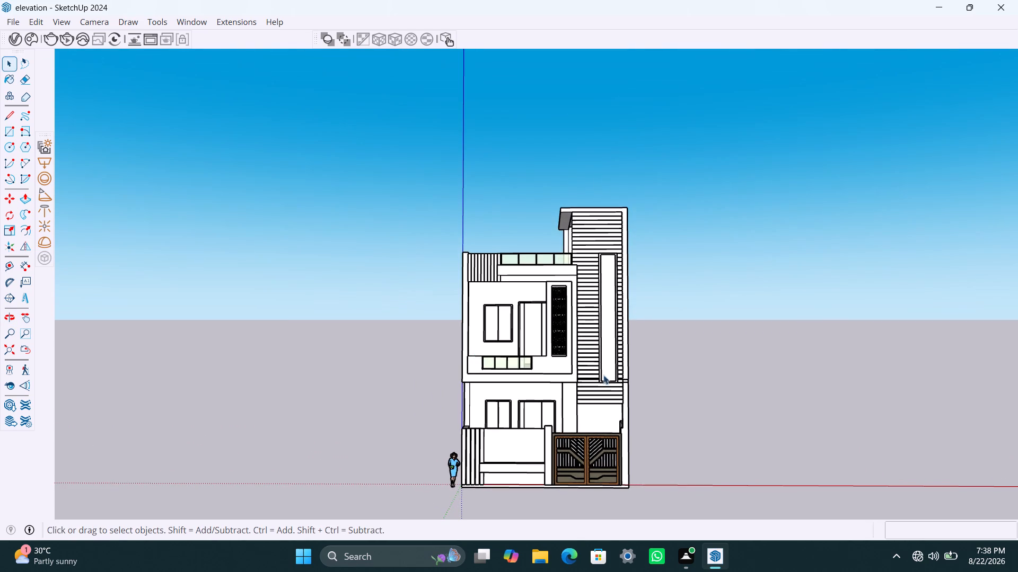
{"action": "scroll", "coordinate": [542, 424], "scroll_direction": "down", "scroll_amount": 2}
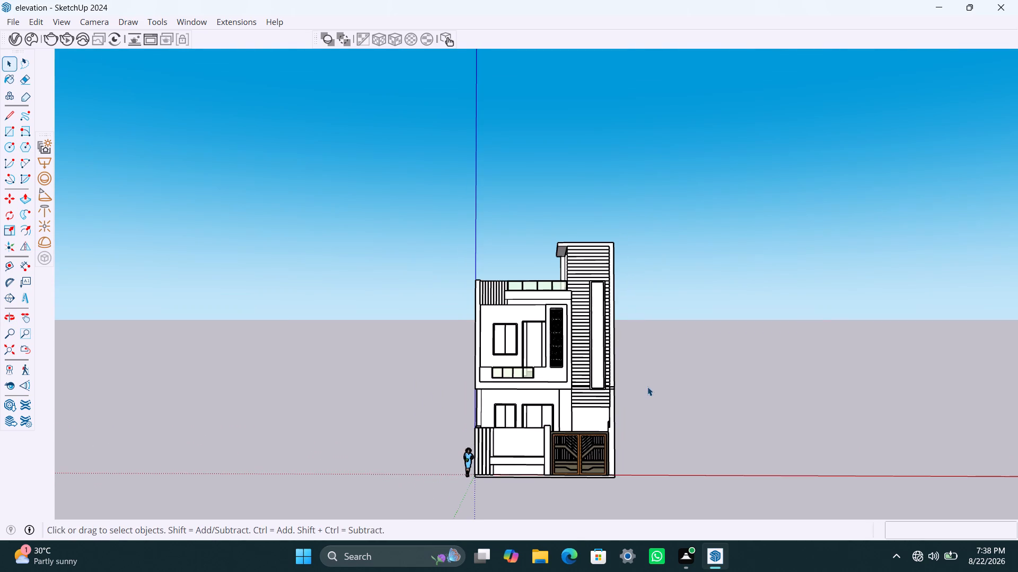
{"action": "scroll", "coordinate": [580, 403], "scroll_direction": "down", "scroll_amount": 3}
{"action": "scroll", "coordinate": [586, 421], "scroll_direction": "up", "scroll_amount": 4}
{"action": "middle_click_drag", "start_coordinate": [596, 423], "coordinate": [687, 430]}
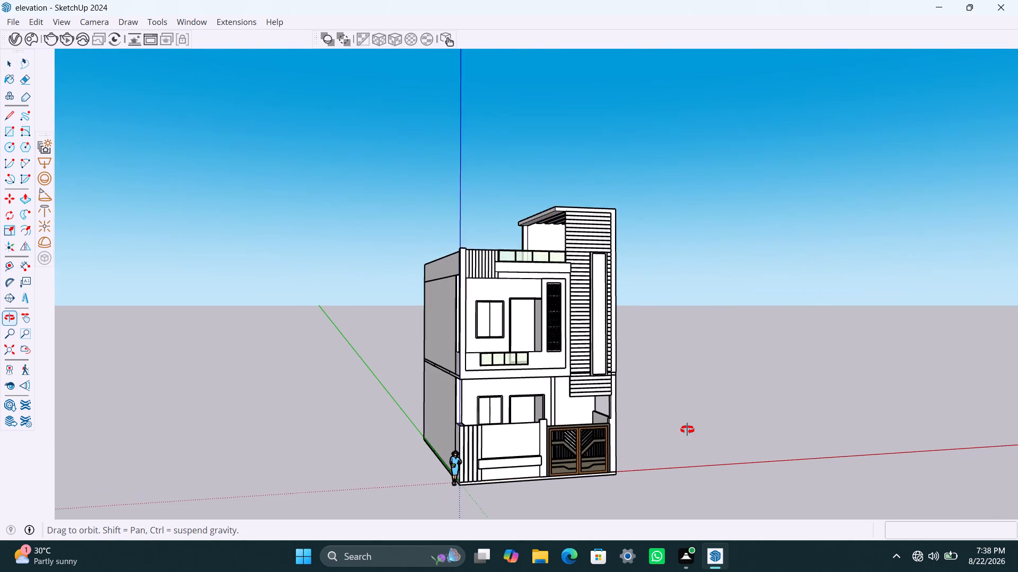
{"action": "middle_click_drag", "start_coordinate": [687, 430], "coordinate": [375, 454]}
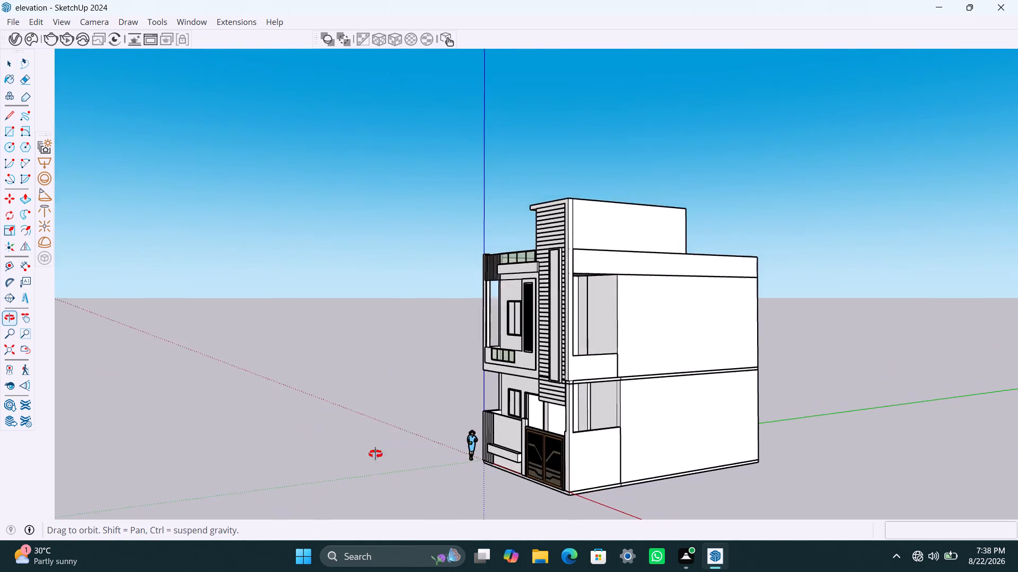
{"action": "middle_click_drag", "start_coordinate": [375, 454], "coordinate": [574, 482]}
{"action": "scroll", "coordinate": [504, 406], "scroll_direction": "down", "scroll_amount": 2}
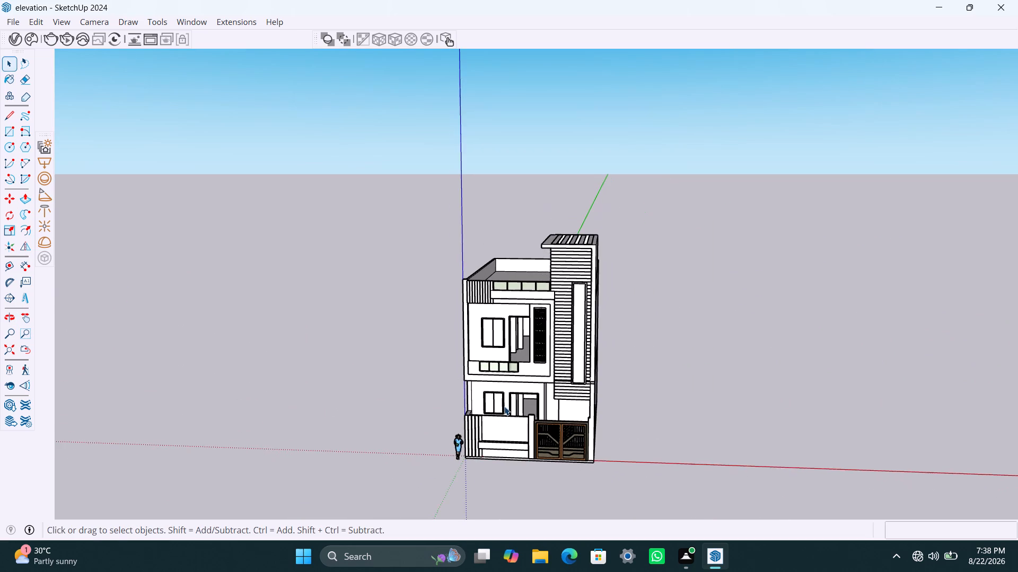
Save the house model from a straighter front view.
{"action": "middle_click_drag", "start_coordinate": [519, 423], "coordinate": [549, 408]}
{"action": "key", "text": "ctrl+s"}
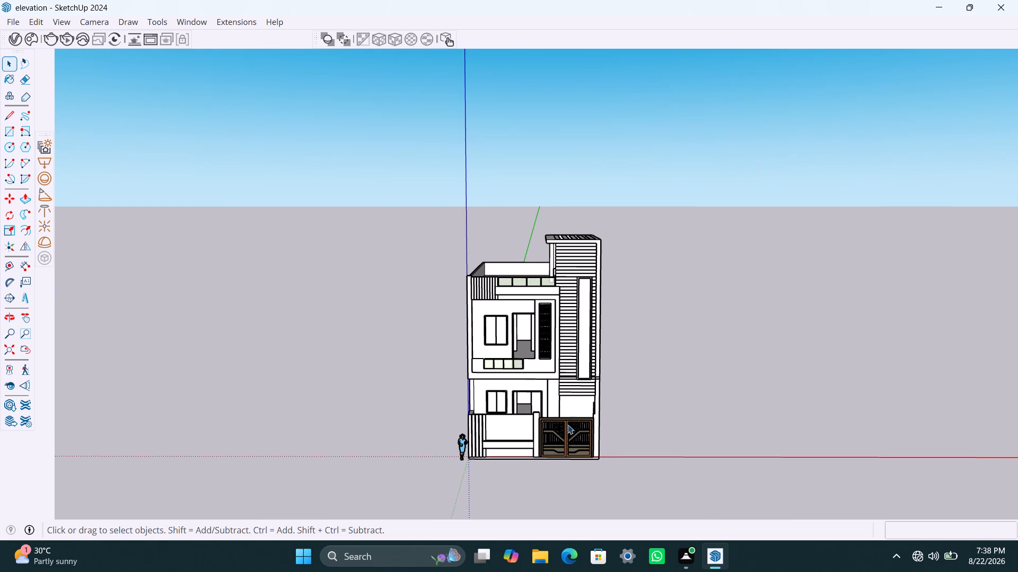
Examine the house from the front and at an angle, near and far, checking its overall proportions.
{"action": "scroll", "coordinate": [568, 425], "scroll_direction": "down", "scroll_amount": 2}
{"action": "middle_click_drag", "start_coordinate": [565, 432], "coordinate": [550, 384]}
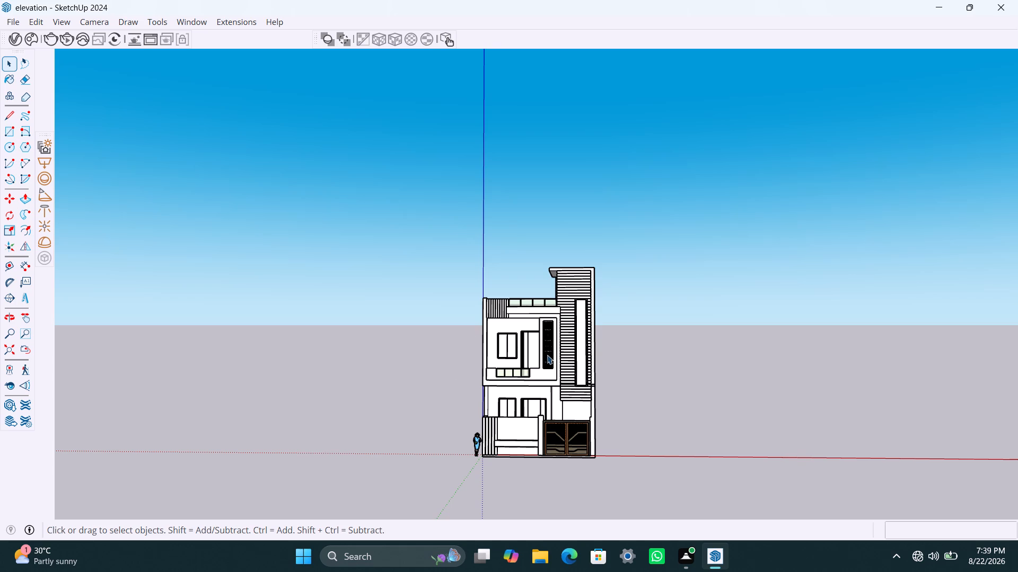
{"action": "scroll", "coordinate": [539, 355], "scroll_direction": "down", "scroll_amount": 4}
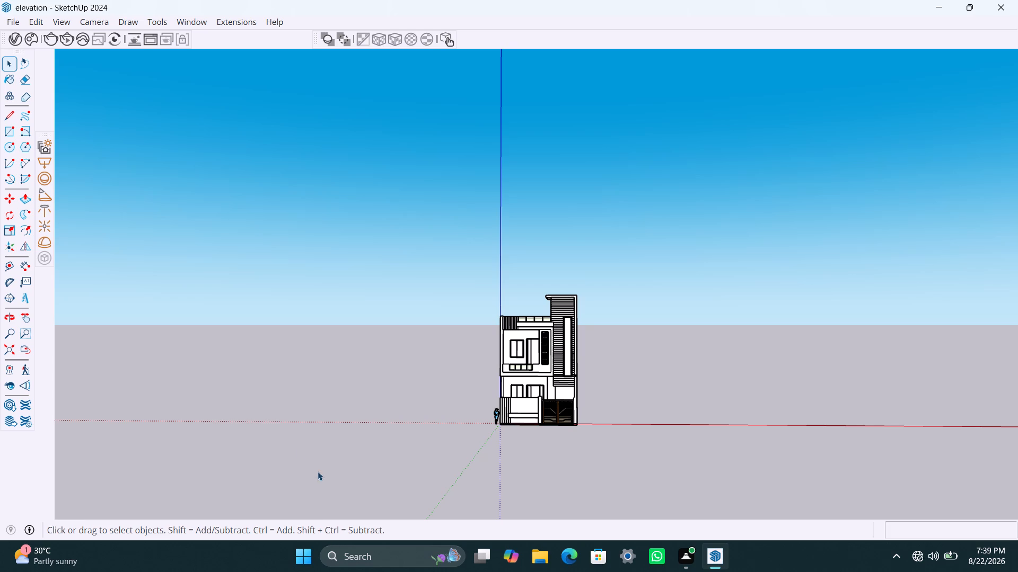
{"action": "scroll", "coordinate": [480, 359], "scroll_direction": "down", "scroll_amount": 4}
{"action": "middle_click_drag", "start_coordinate": [459, 406], "coordinate": [417, 416]}
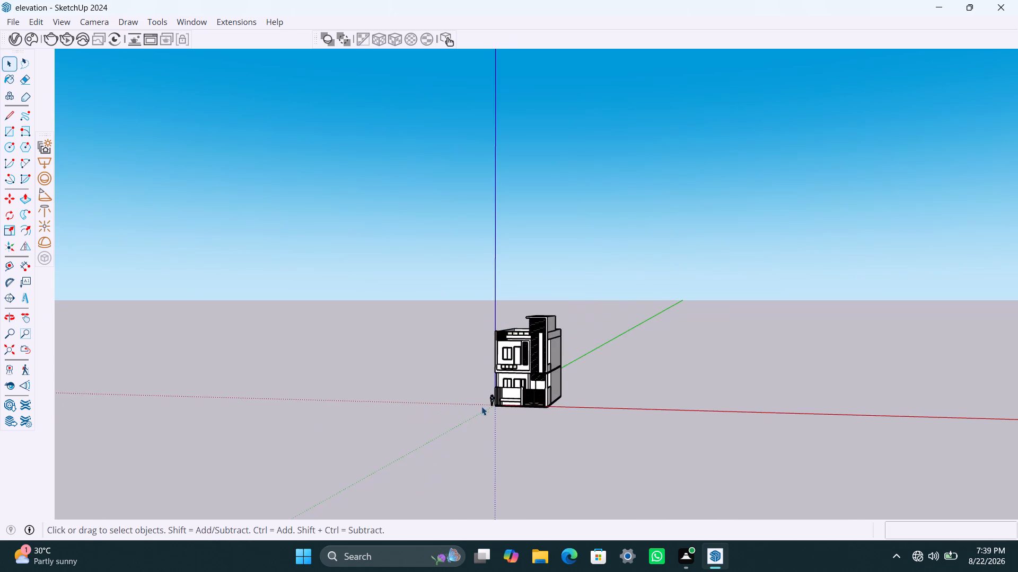
{"action": "scroll", "coordinate": [481, 406], "scroll_direction": "up", "scroll_amount": 4}
{"action": "middle_click_drag", "start_coordinate": [510, 393], "coordinate": [592, 402]}
{"action": "scroll", "coordinate": [542, 364], "scroll_direction": "up", "scroll_amount": 4}
{"action": "middle_click_drag", "start_coordinate": [538, 361], "coordinate": [500, 381]}
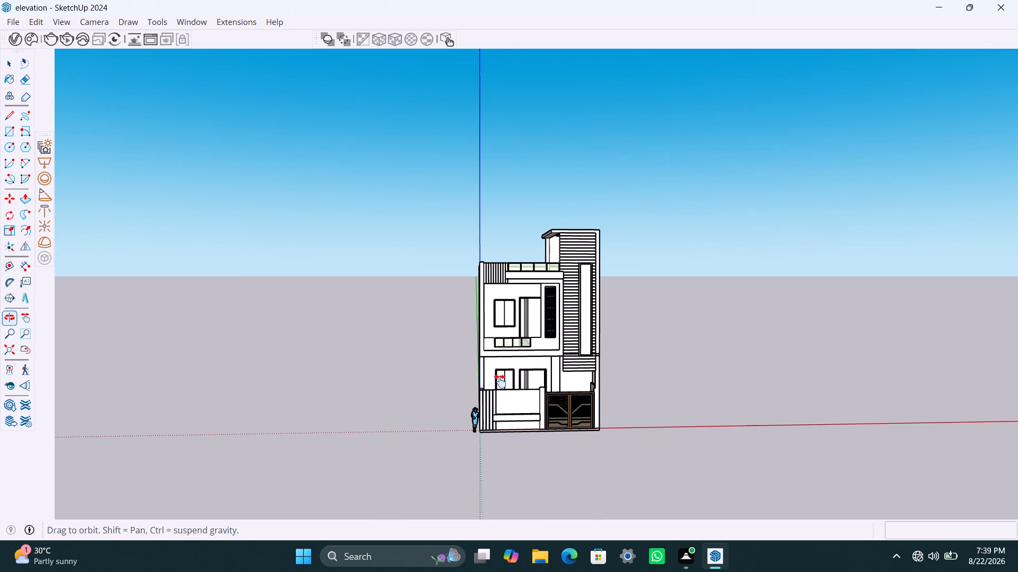
{"action": "middle_click_drag", "start_coordinate": [500, 381], "coordinate": [445, 401]}
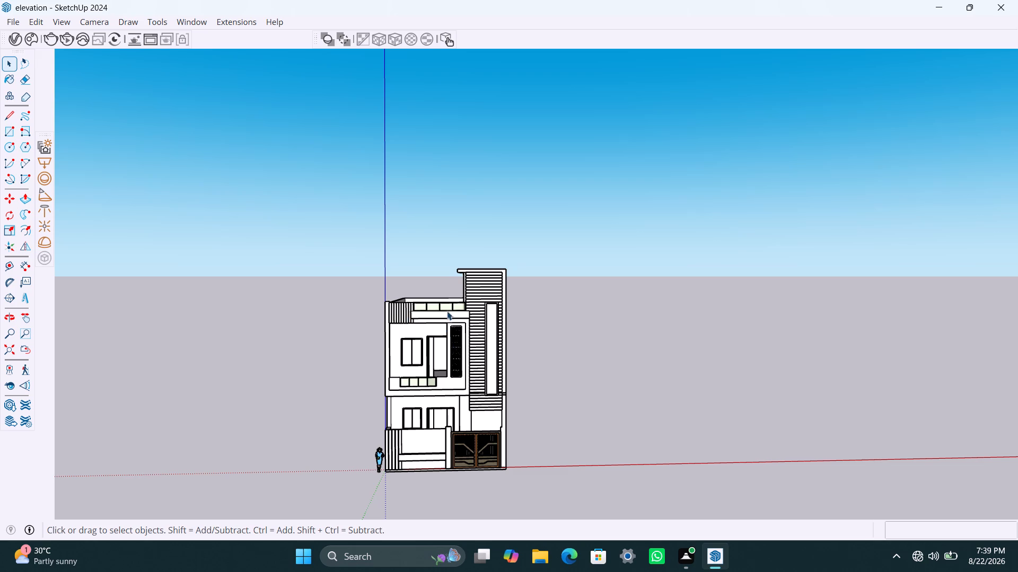
Save the model again after the review.
{"action": "key", "text": "ctrl+s"}
Delete all the human figure's materials, Teddy_BookCover through Teddy_SkinShadow, in the V-Ray Asset Editor and minimize the editor.
{"action": "left_click", "coordinate": [19, 39]}
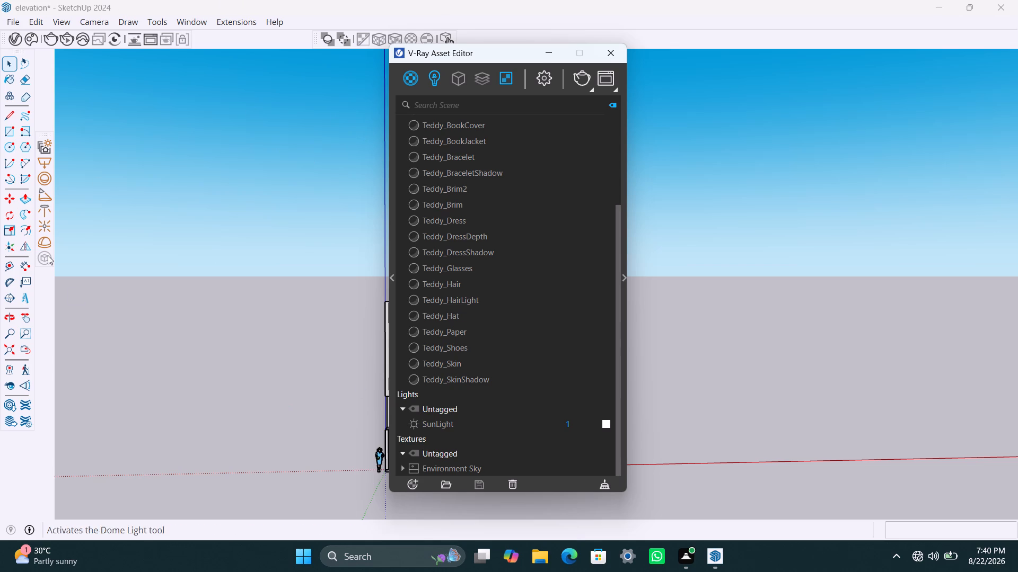
{"action": "left_click", "coordinate": [427, 125]}
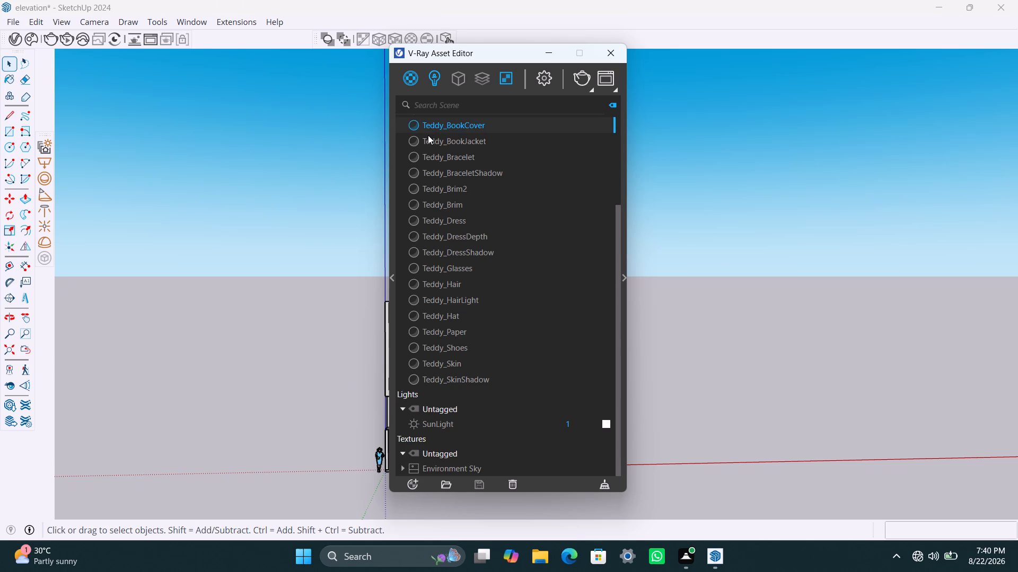
{"action": "scroll", "coordinate": [460, 344], "scroll_direction": "down", "scroll_amount": 3, "text": "shift"}
{"action": "left_click", "coordinate": [470, 379], "text": "shift"}
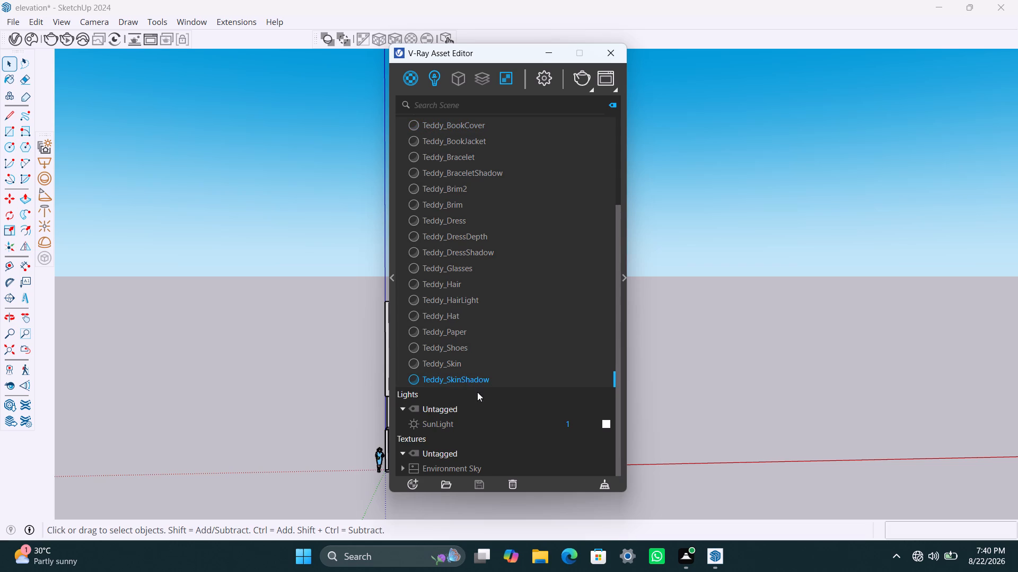
{"action": "left_click", "coordinate": [513, 481]}
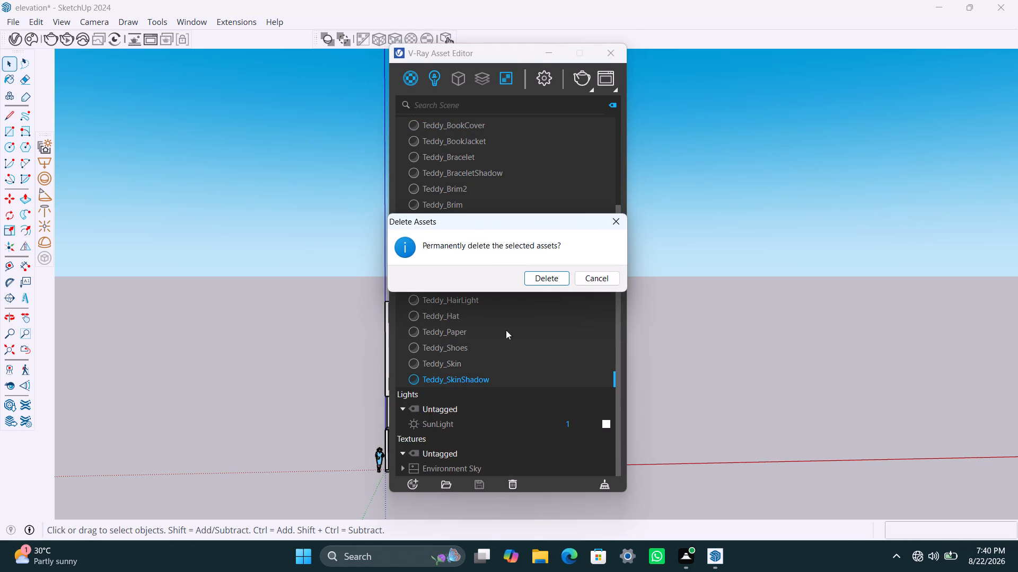
{"action": "left_click", "coordinate": [541, 277]}
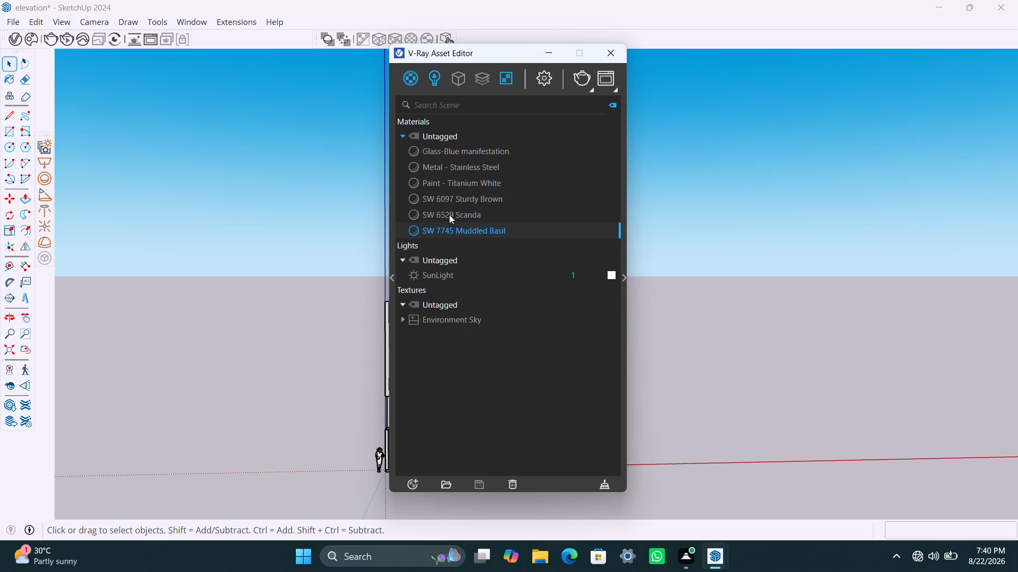
{"action": "left_click", "coordinate": [328, 249]}
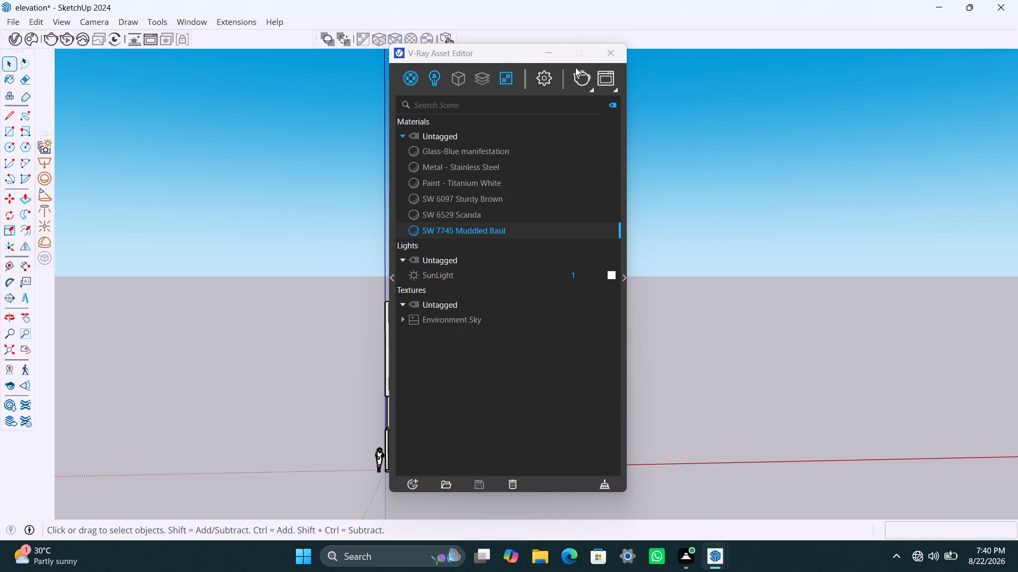
{"action": "left_click", "coordinate": [548, 56]}
Delete the human figure standing beside the house's front boundary wall.
{"action": "scroll", "coordinate": [555, 435], "scroll_direction": "down", "scroll_amount": 2}
{"action": "middle_click_drag", "start_coordinate": [564, 444], "coordinate": [530, 450]}
{"action": "scroll", "coordinate": [427, 452], "scroll_direction": "up", "scroll_amount": 11}
{"action": "left_click", "coordinate": [412, 436]}
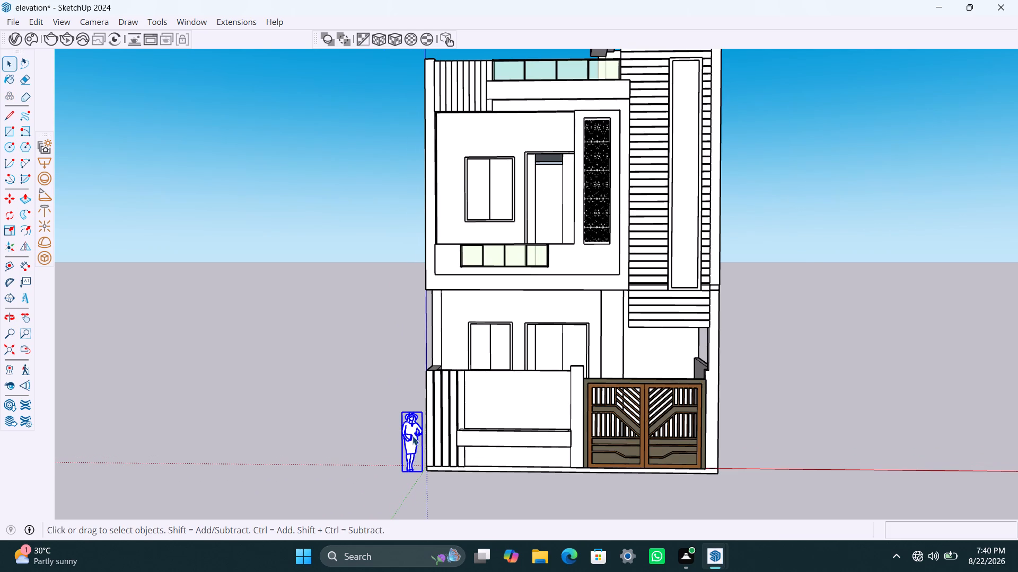
{"action": "key", "text": "Delete"}
Save the model without the human figure, with the whole front elevation in view.
{"action": "scroll", "coordinate": [621, 376], "scroll_direction": "down", "scroll_amount": 5}
{"action": "scroll", "coordinate": [539, 327], "scroll_direction": "up", "scroll_amount": 2}
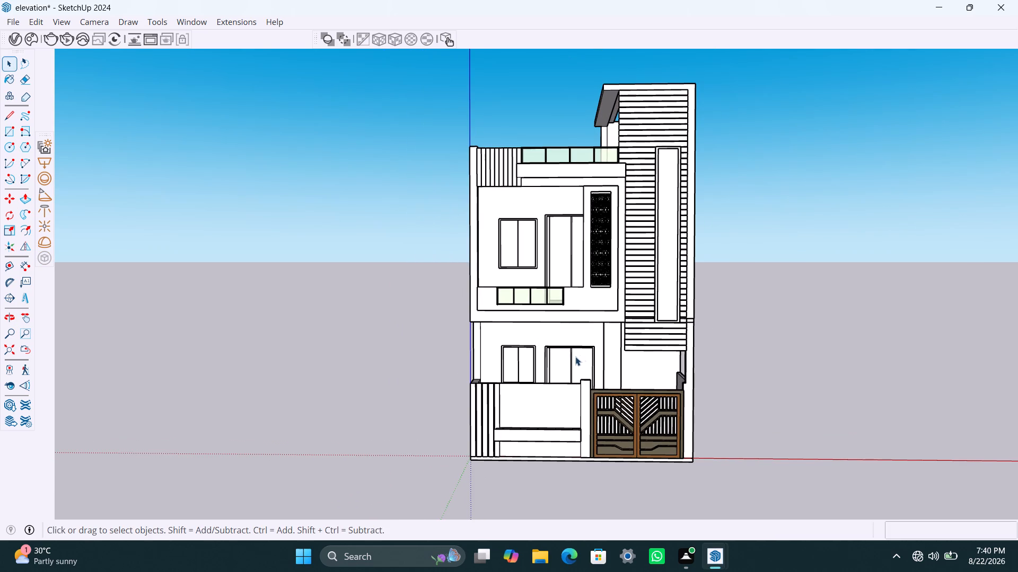
{"action": "middle_click_drag", "start_coordinate": [575, 360], "coordinate": [523, 378], "text": "shift"}
{"action": "key", "text": "ctrl+s"}
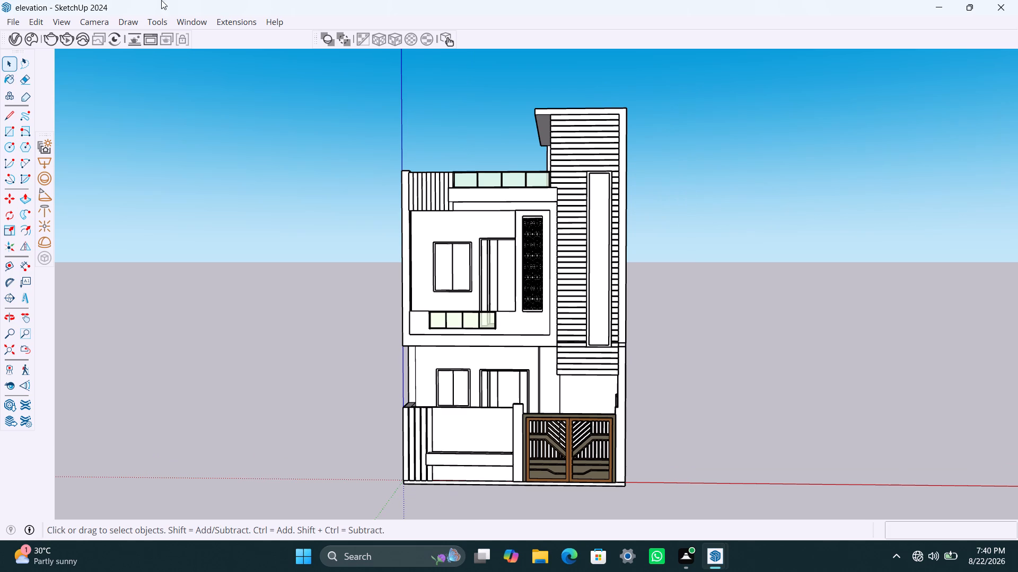
Add a new Generic material in the V-Ray Asset Editor with its settings shown, and open its name for editing.
{"action": "left_click", "coordinate": [18, 35]}
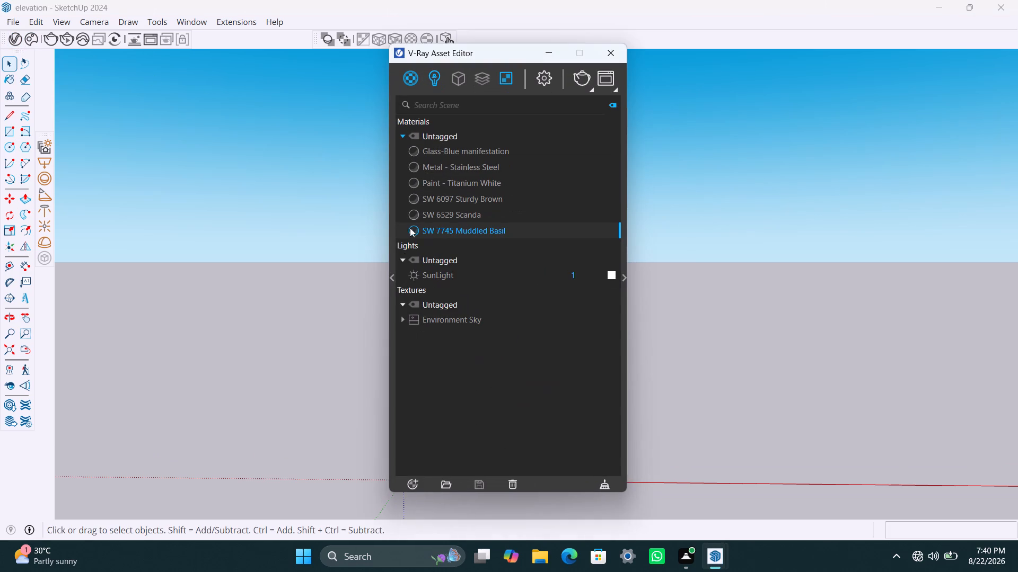
{"action": "left_click", "coordinate": [624, 278]}
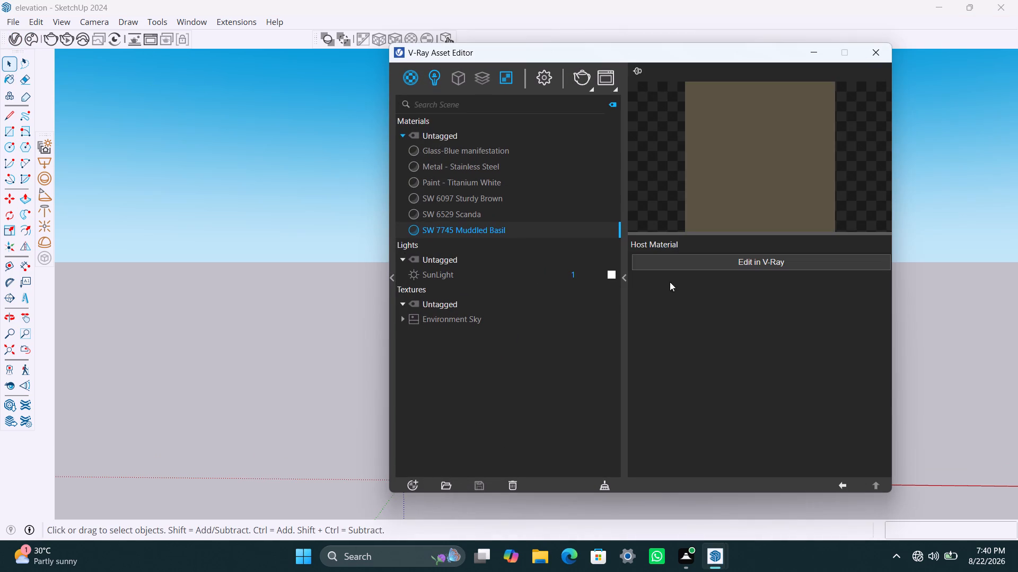
{"action": "scroll", "coordinate": [597, 309], "scroll_direction": "down", "scroll_amount": 2}
{"action": "left_click", "coordinate": [411, 72]}
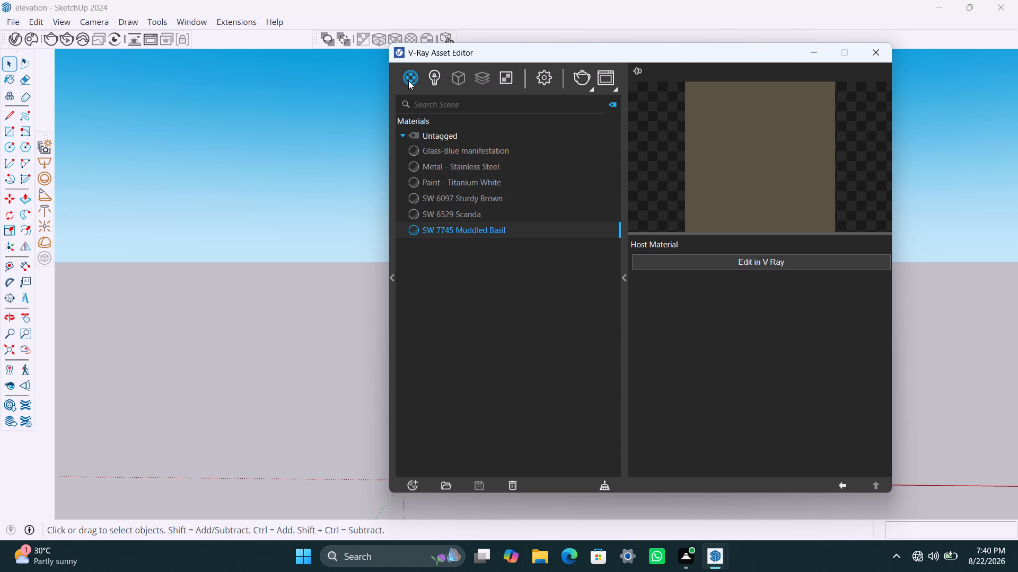
{"action": "right_click", "coordinate": [408, 81]}
{"action": "left_click", "coordinate": [451, 106]}
{"action": "double_click", "coordinate": [464, 242]}
{"action": "left_click_drag", "start_coordinate": [464, 245], "coordinate": [422, 256]}
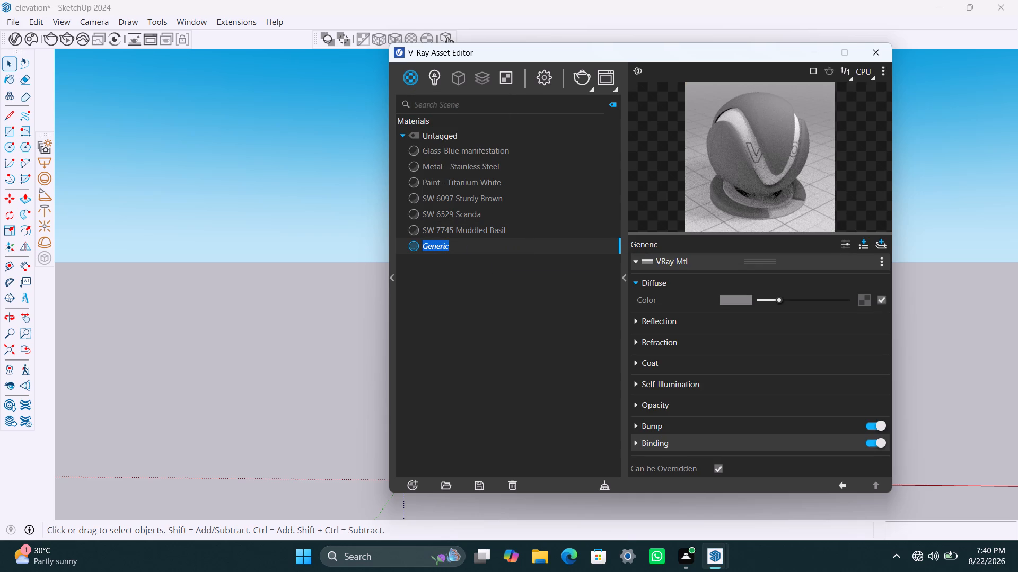
{"action": "left_click_drag", "start_coordinate": [422, 256], "coordinate": [422, 257]}
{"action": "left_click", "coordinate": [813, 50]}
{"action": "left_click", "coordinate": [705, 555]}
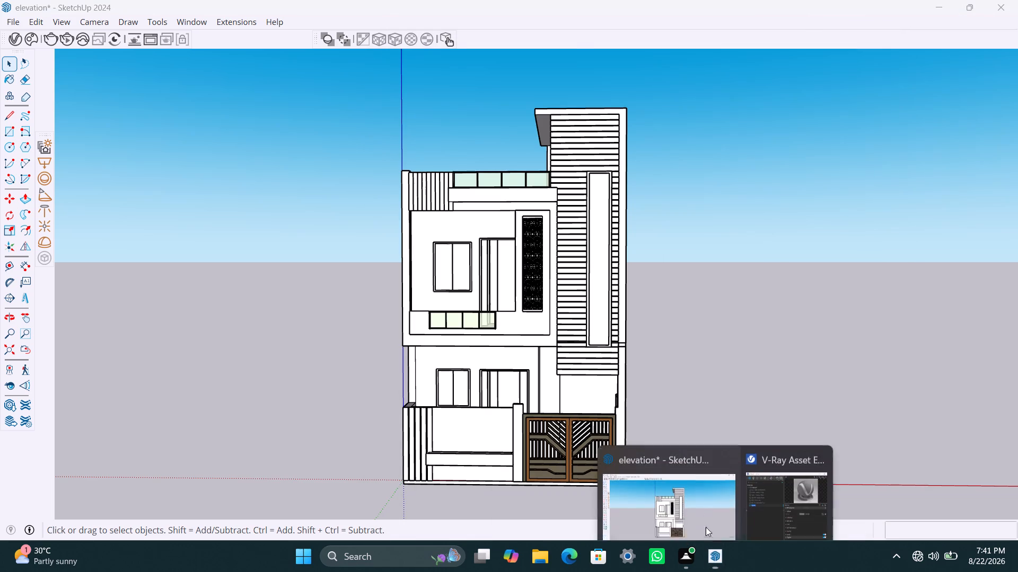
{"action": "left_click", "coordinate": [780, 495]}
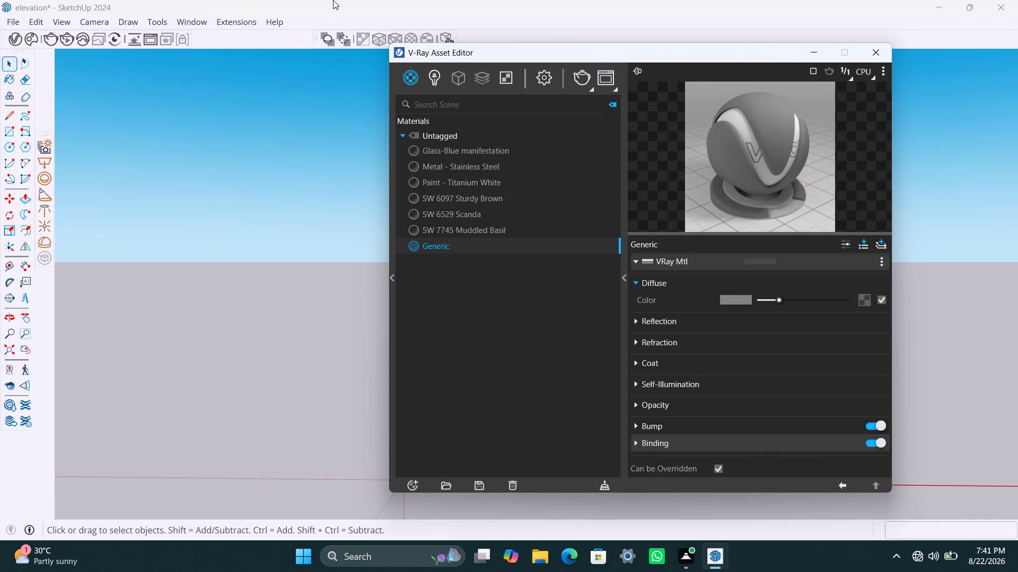
Open the Chaos Cosmos library and browse its downloaded asset categories, filtering the materials to Ceramic & porcelain.
{"action": "left_click", "coordinate": [31, 43]}
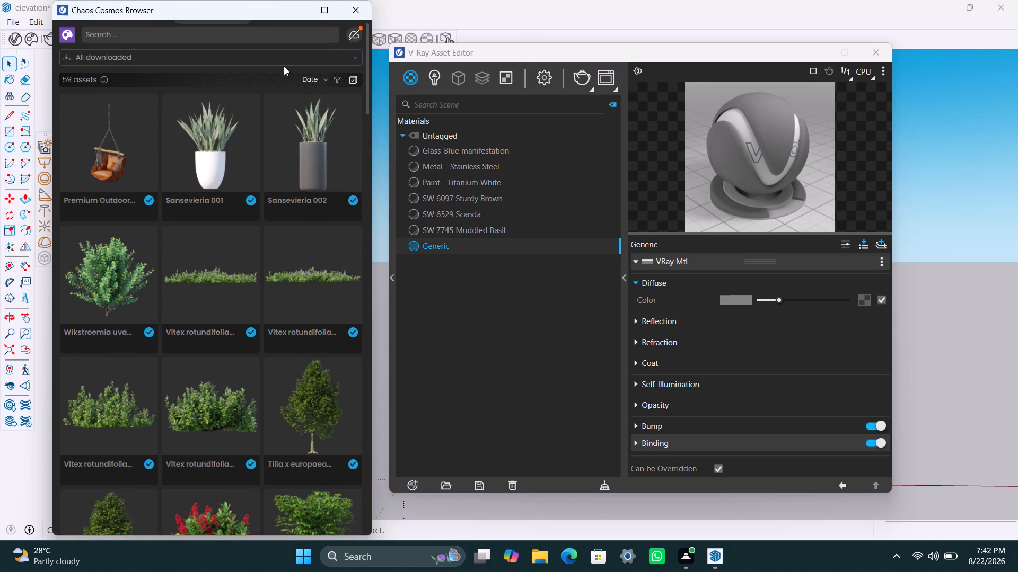
{"action": "left_click", "coordinate": [346, 57]}
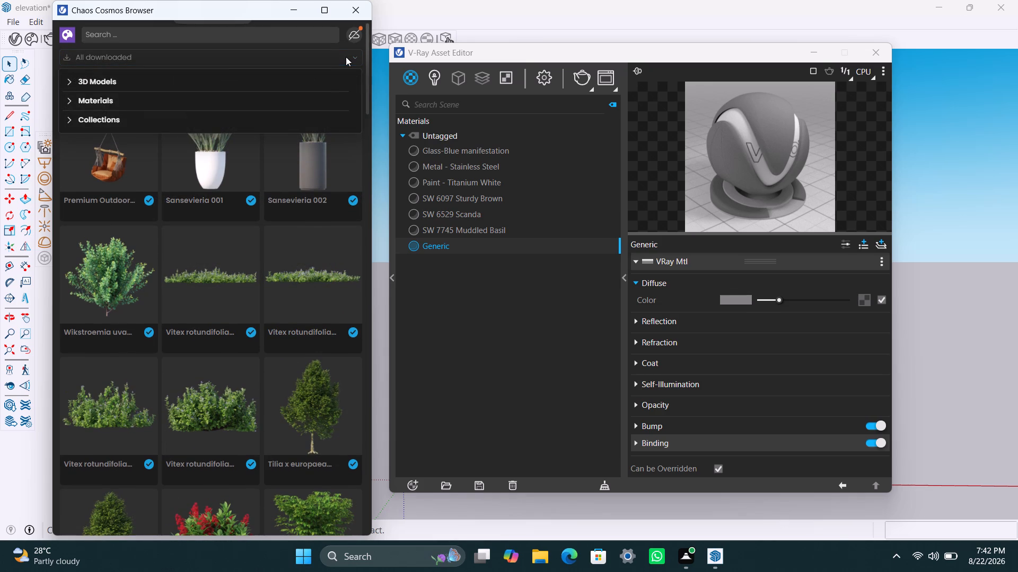
{"action": "left_click", "coordinate": [188, 76]}
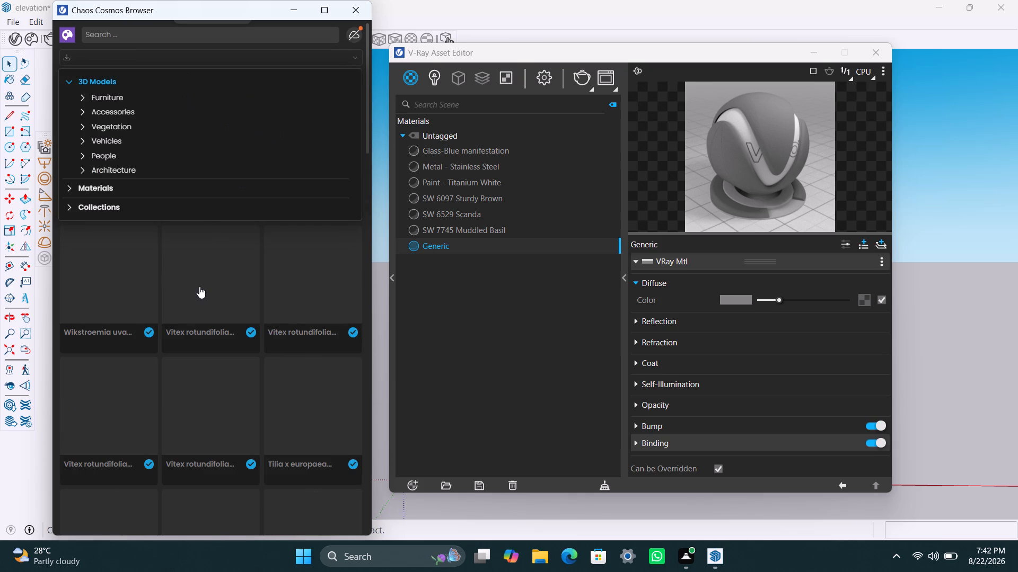
{"action": "left_click", "coordinate": [70, 78]}
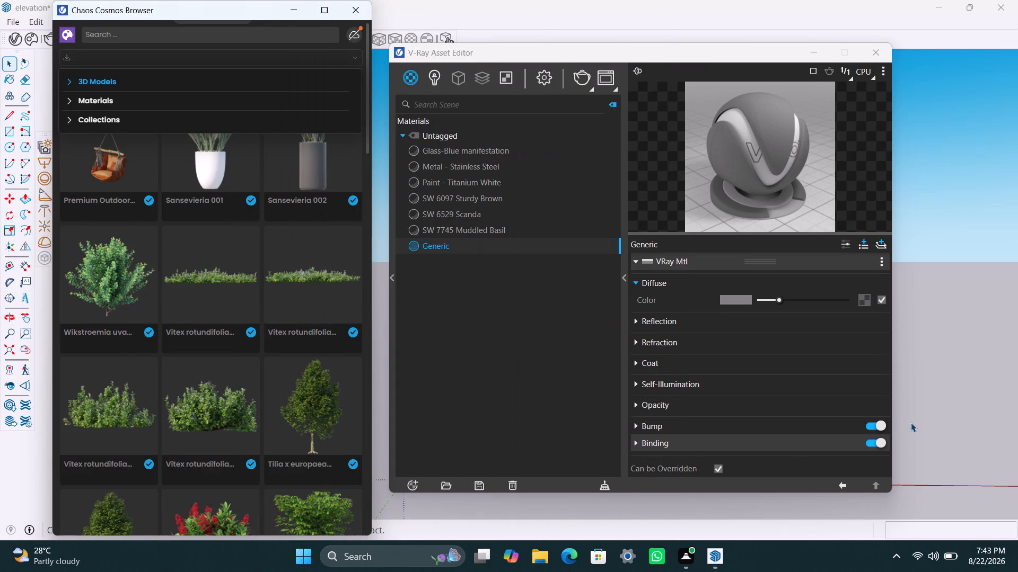
{"action": "left_click", "coordinate": [68, 55]}
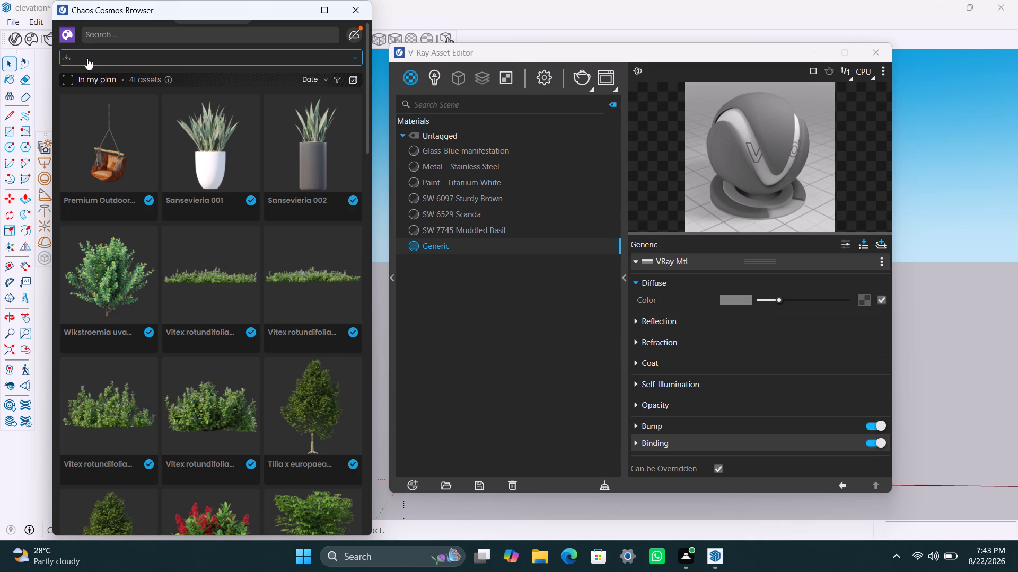
{"action": "left_click", "coordinate": [100, 59]}
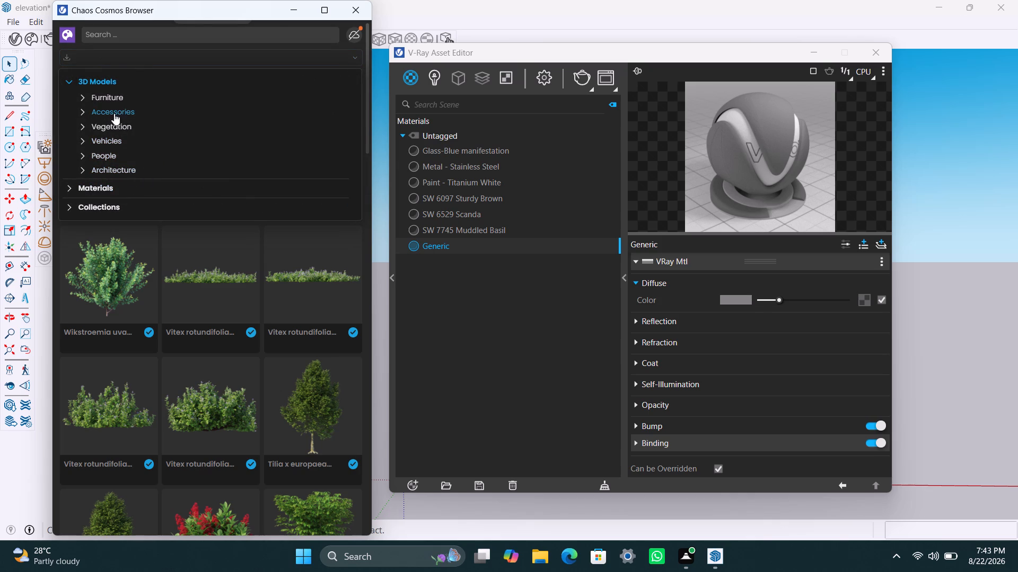
{"action": "scroll", "coordinate": [119, 144], "scroll_direction": "down", "scroll_amount": 2}
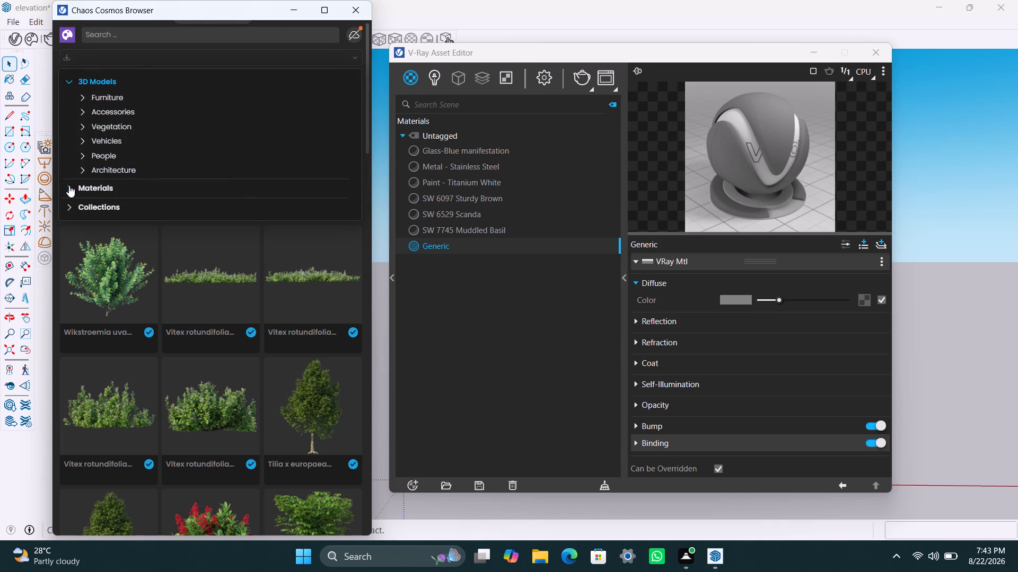
{"action": "left_click", "coordinate": [69, 185]}
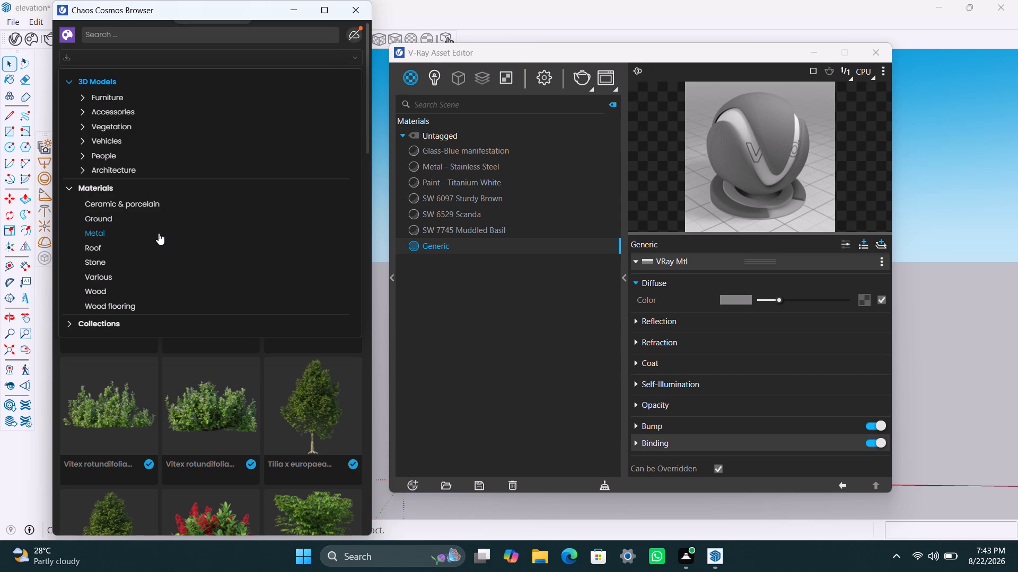
{"action": "scroll", "coordinate": [159, 233], "scroll_direction": "down", "scroll_amount": 6}
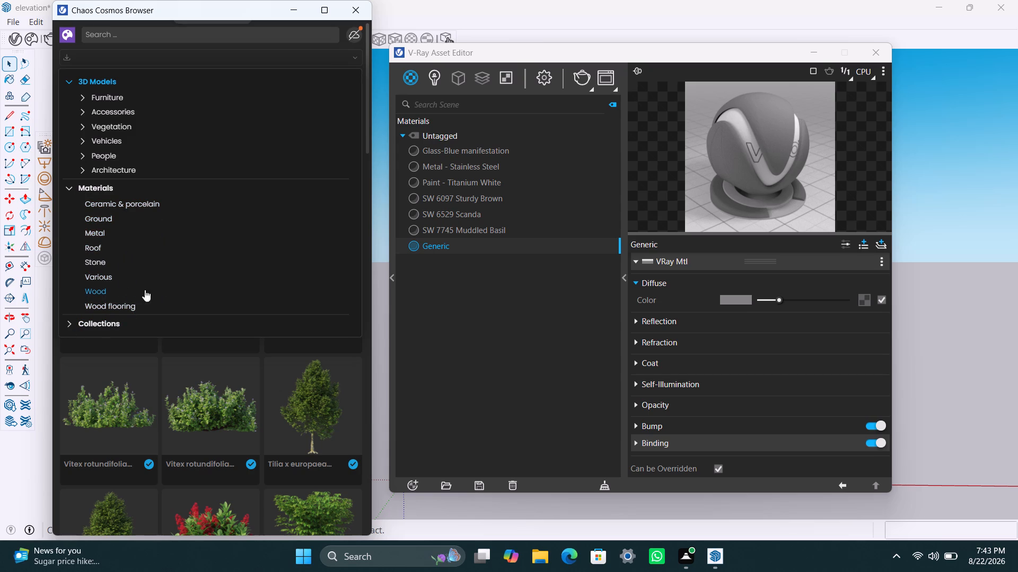
{"action": "left_click", "coordinate": [161, 202]}
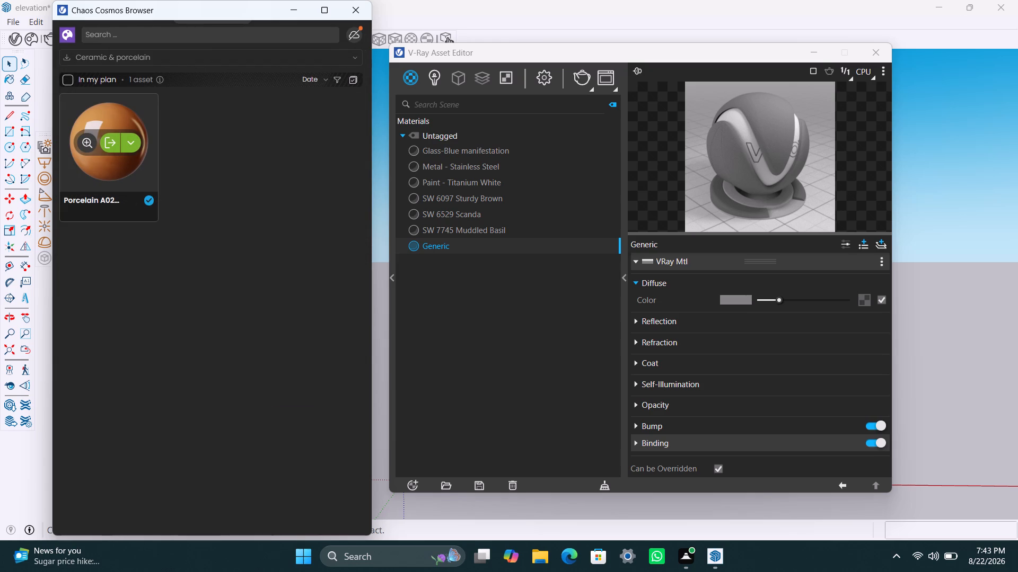
Import the Wood Dark 02 100cm material from the Chaos Cosmos library's Wood category and minimise the library.
{"action": "left_click", "coordinate": [76, 56]}
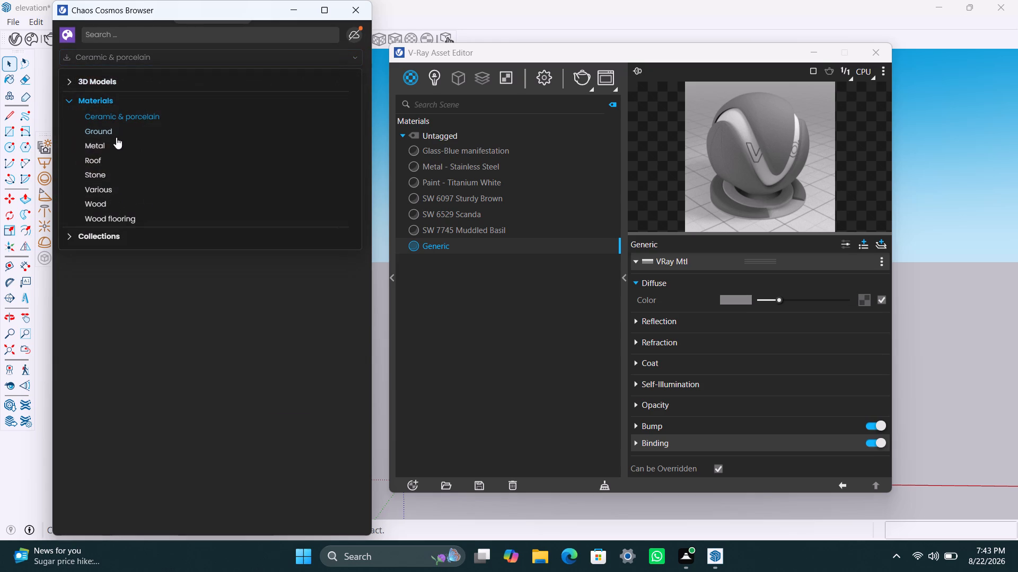
{"action": "left_click", "coordinate": [113, 158]}
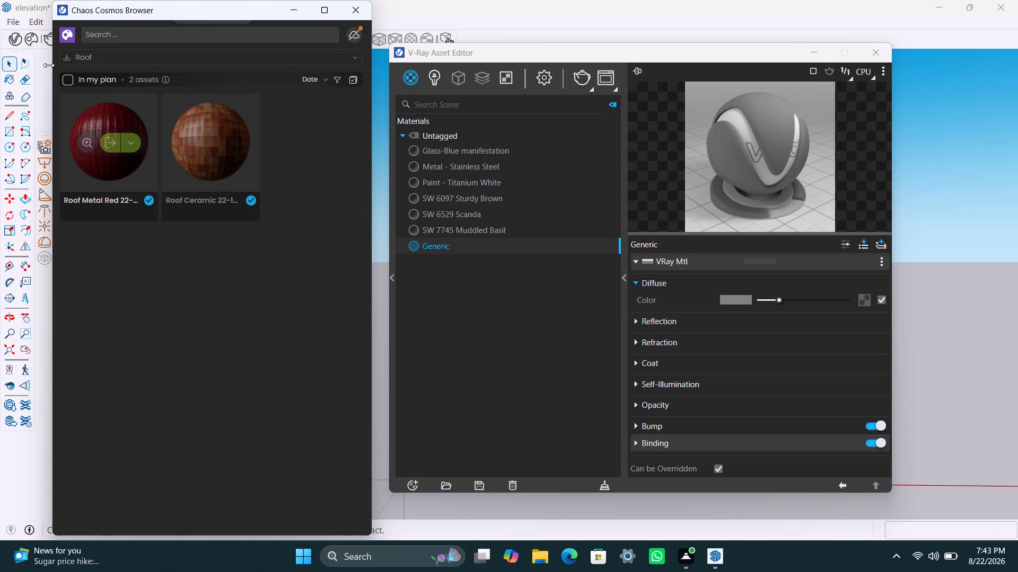
{"action": "left_click", "coordinate": [90, 61]}
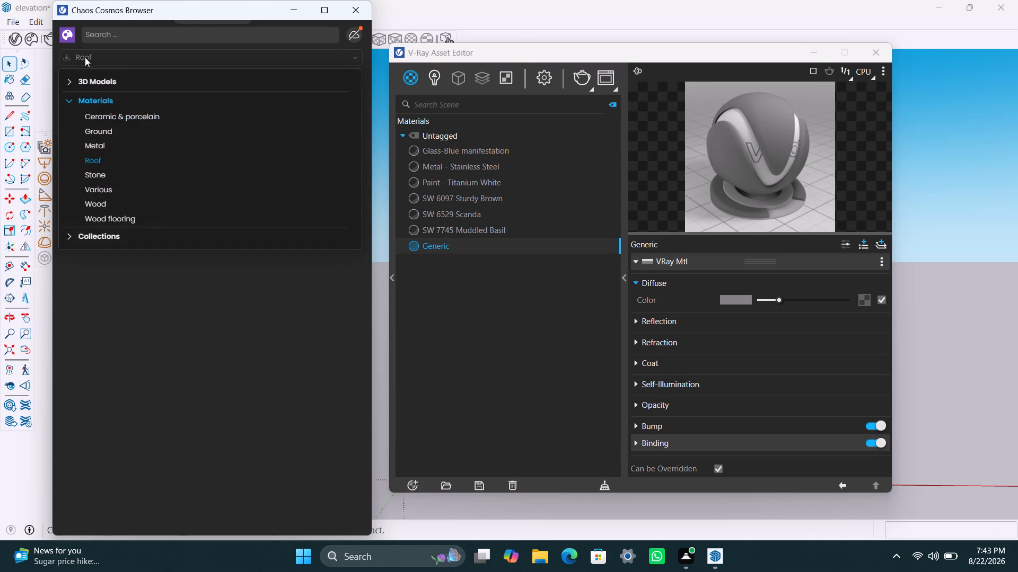
{"action": "left_click", "coordinate": [105, 198]}
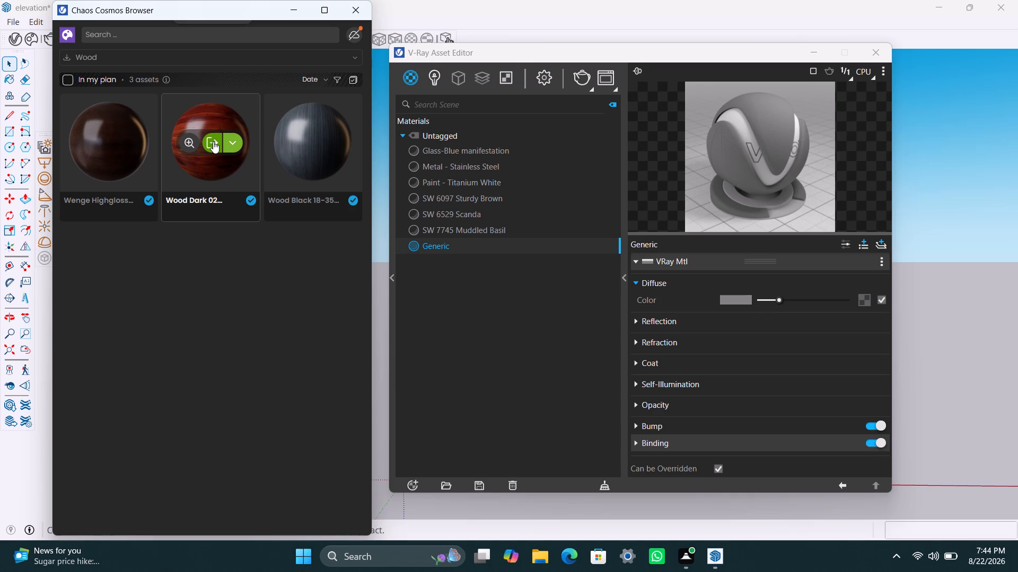
{"action": "left_click", "coordinate": [213, 141]}
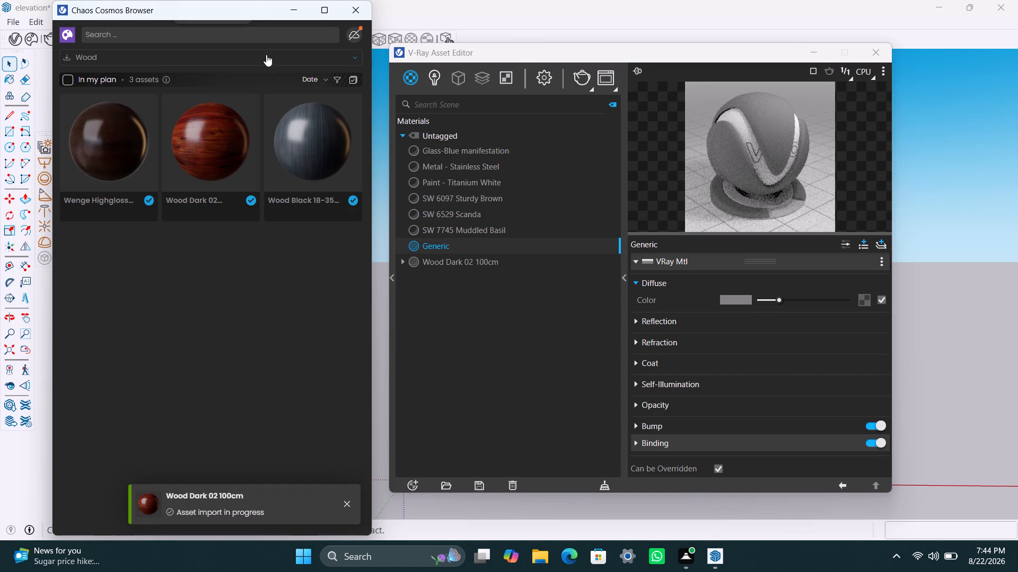
{"action": "left_click", "coordinate": [299, 6]}
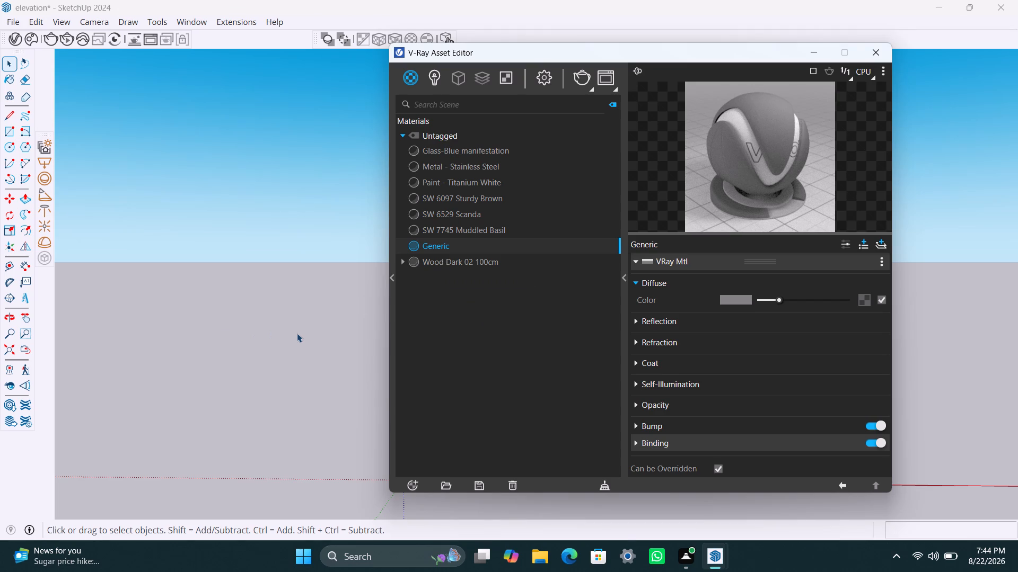
Apply the Wood Dark 02 100cm material to the outermost vertical strip of the house's top parapet.
{"action": "scroll", "coordinate": [280, 357], "scroll_direction": "down", "scroll_amount": 4}
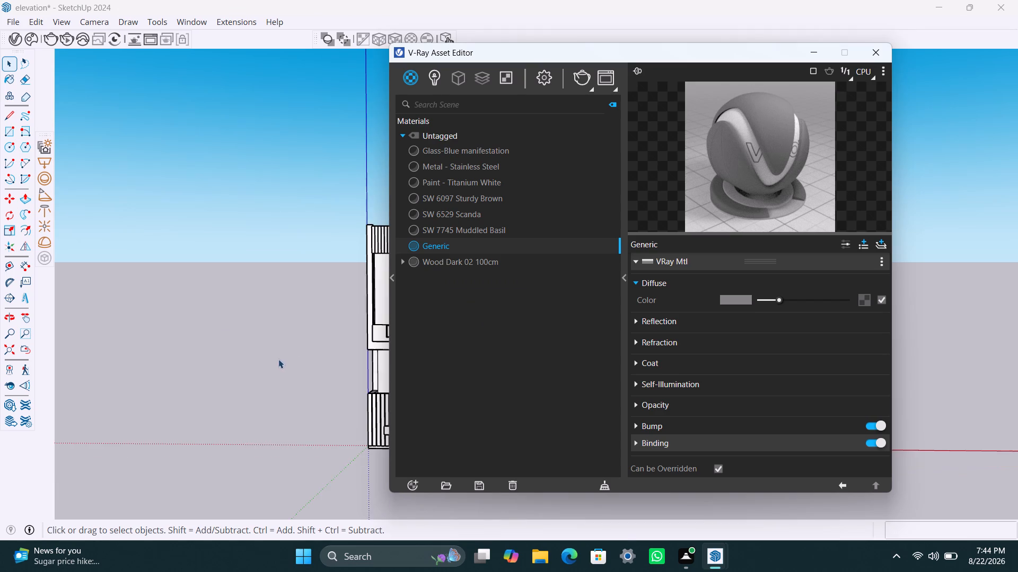
{"action": "middle_click_drag", "start_coordinate": [279, 359], "coordinate": [60, 365]}
{"action": "scroll", "coordinate": [148, 366], "scroll_direction": "down", "scroll_amount": 2}
{"action": "middle_click_drag", "start_coordinate": [184, 401], "coordinate": [293, 421]}
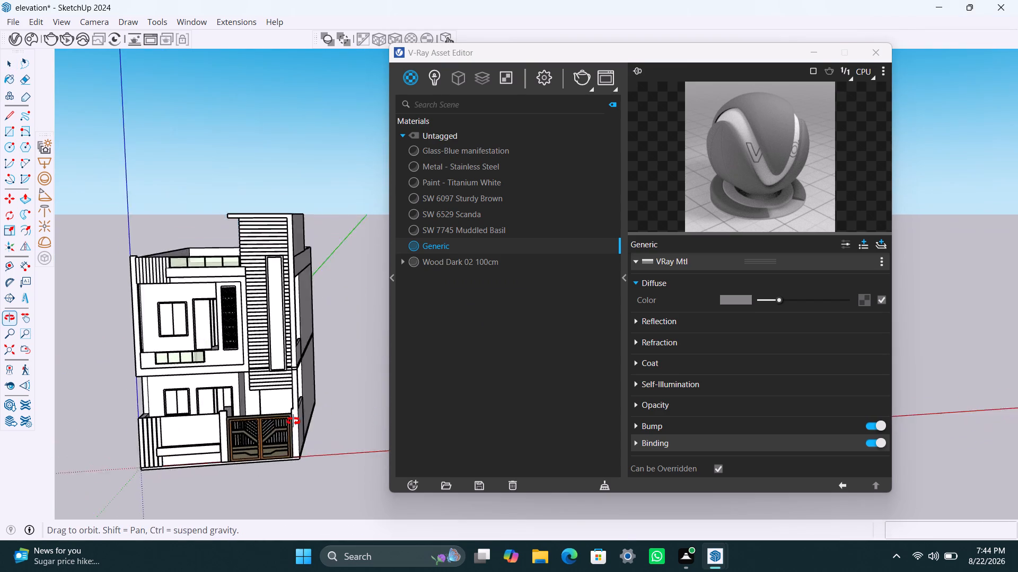
{"action": "middle_click_drag", "start_coordinate": [293, 421], "coordinate": [283, 415]}
{"action": "scroll", "coordinate": [188, 376], "scroll_direction": "up", "scroll_amount": 2}
{"action": "middle_click_drag", "start_coordinate": [188, 373], "coordinate": [223, 344]}
{"action": "scroll", "coordinate": [215, 438], "scroll_direction": "up", "scroll_amount": 2}
{"action": "middle_click_drag", "start_coordinate": [166, 459], "coordinate": [144, 449]}
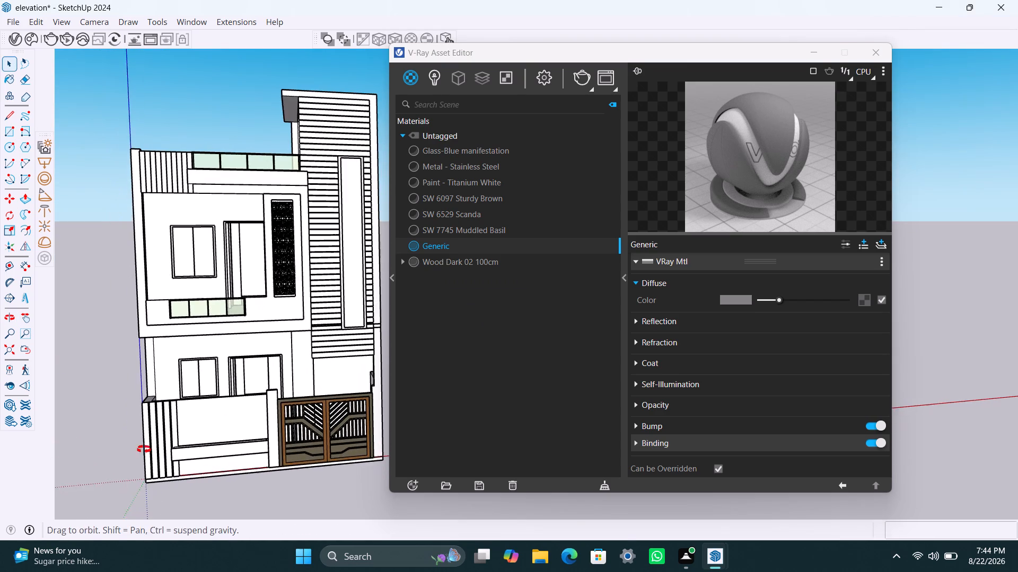
{"action": "middle_click_drag", "start_coordinate": [144, 449], "coordinate": [141, 438]}
{"action": "scroll", "coordinate": [159, 209], "scroll_direction": "up", "scroll_amount": 6}
{"action": "left_click", "coordinate": [156, 172]}
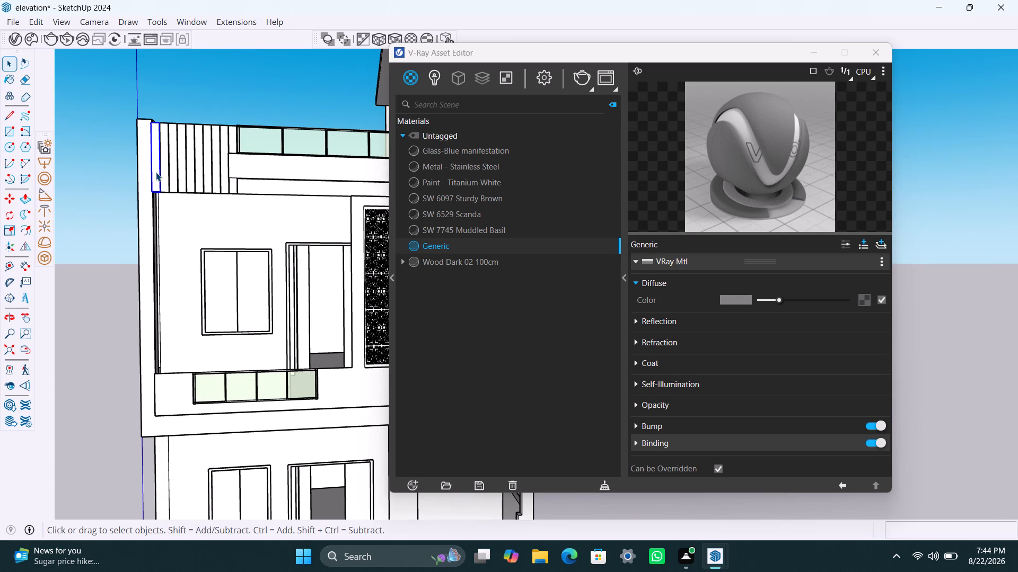
{"action": "right_click", "coordinate": [459, 263]}
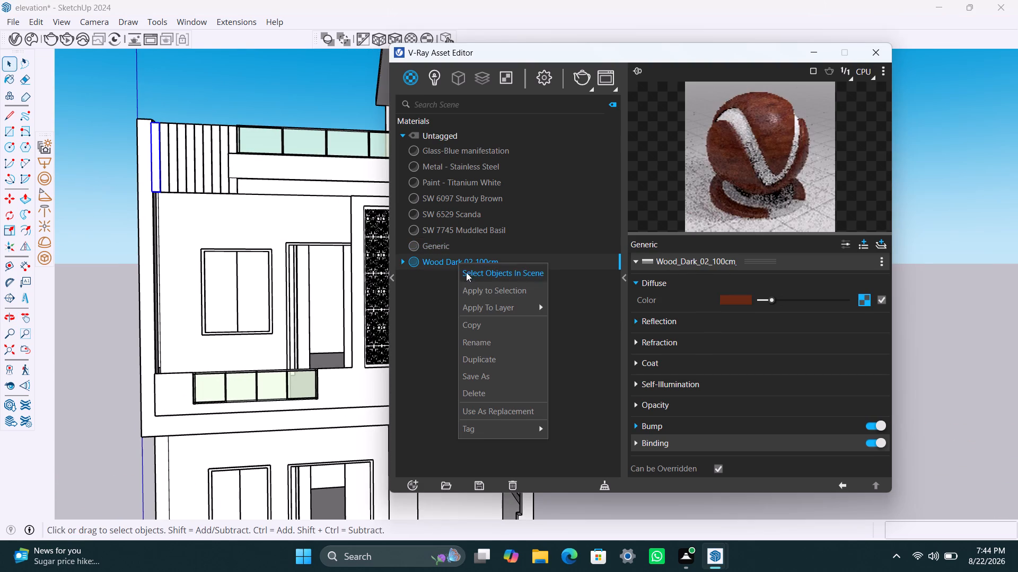
{"action": "left_click", "coordinate": [476, 291]}
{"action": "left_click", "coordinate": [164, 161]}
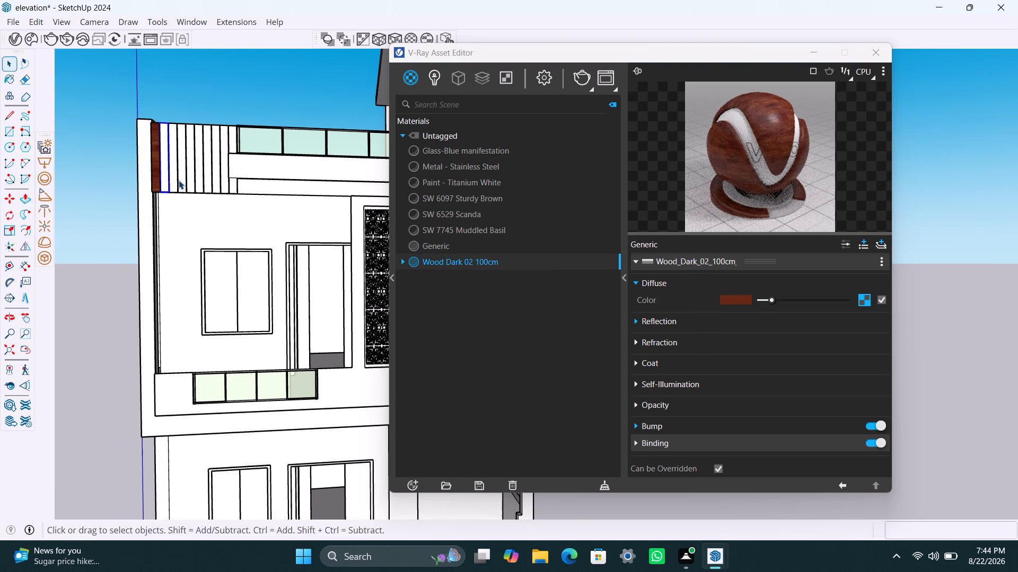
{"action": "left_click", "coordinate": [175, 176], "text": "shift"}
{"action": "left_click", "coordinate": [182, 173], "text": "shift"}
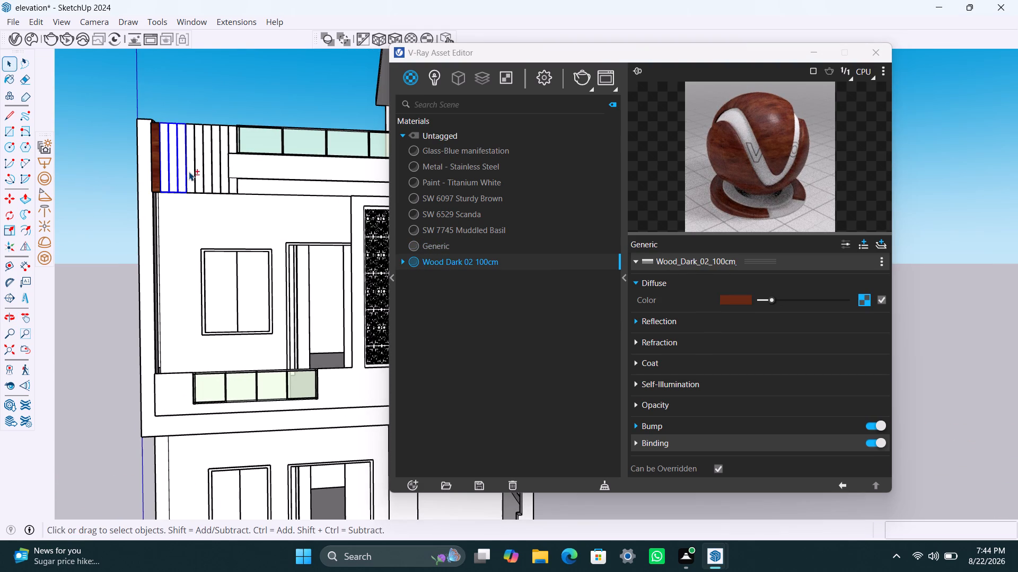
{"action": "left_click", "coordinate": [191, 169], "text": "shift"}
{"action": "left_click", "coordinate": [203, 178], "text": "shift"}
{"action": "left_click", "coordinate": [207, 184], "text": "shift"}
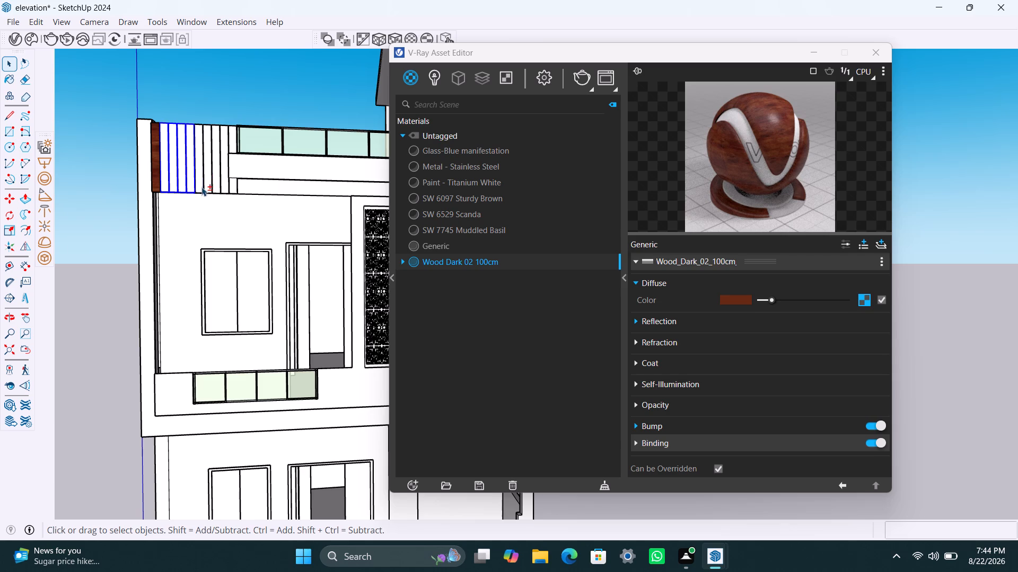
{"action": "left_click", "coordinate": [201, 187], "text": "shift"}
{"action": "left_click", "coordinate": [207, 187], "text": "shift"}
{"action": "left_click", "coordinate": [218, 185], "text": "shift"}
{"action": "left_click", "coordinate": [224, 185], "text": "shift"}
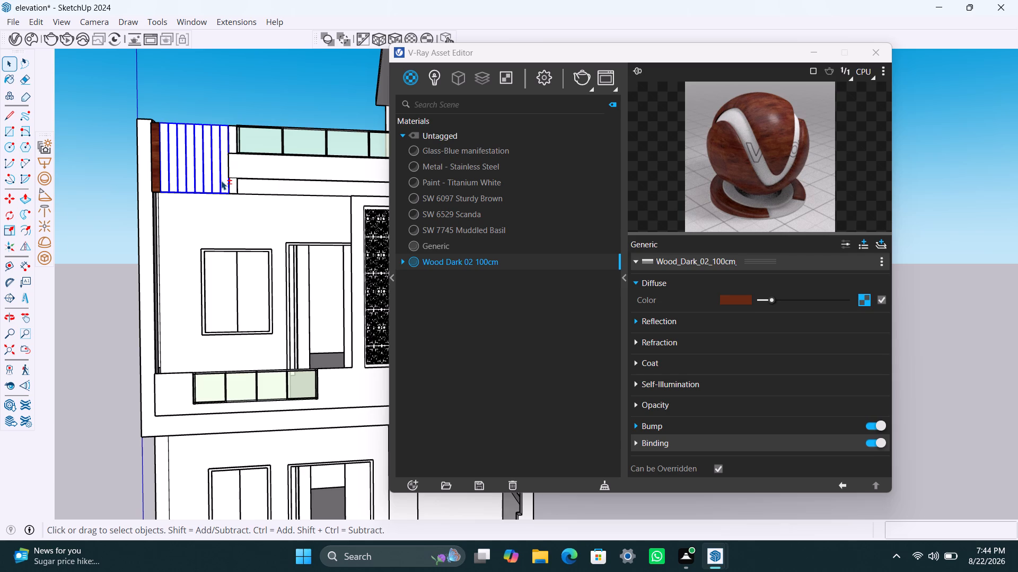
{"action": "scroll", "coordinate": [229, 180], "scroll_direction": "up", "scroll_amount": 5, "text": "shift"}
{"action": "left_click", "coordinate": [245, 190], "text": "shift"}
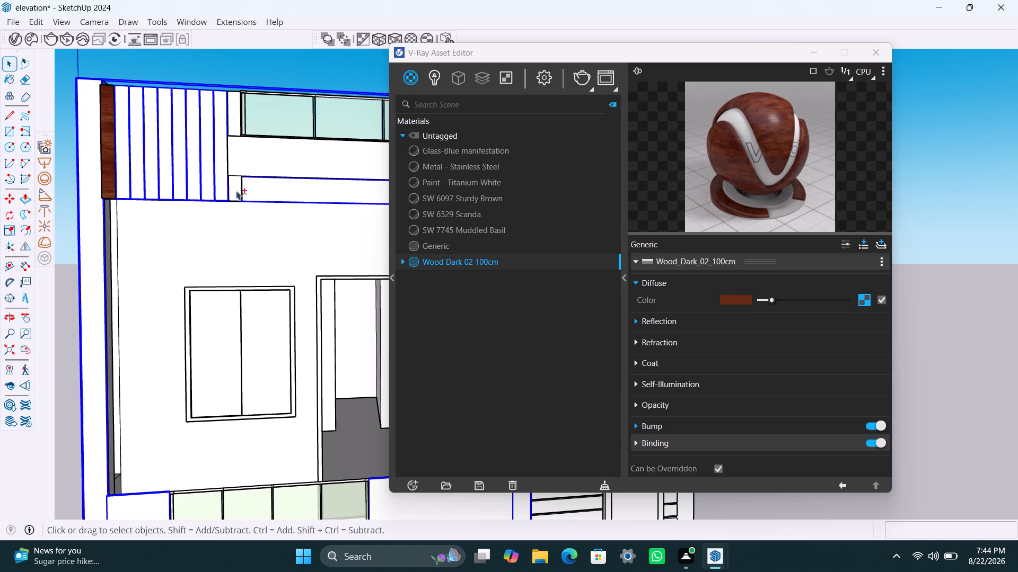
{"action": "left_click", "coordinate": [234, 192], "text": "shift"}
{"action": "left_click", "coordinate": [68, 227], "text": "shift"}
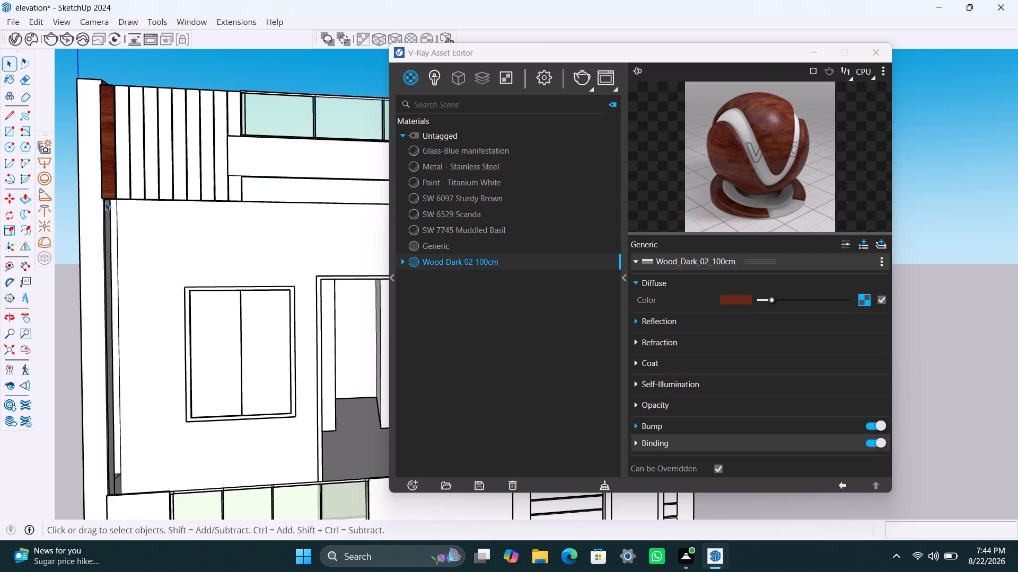
Apply the Wood Dark 02 100cm material to all the remaining white vertical strips of the top parapet.
{"action": "left_click", "coordinate": [123, 180], "text": "shift"}
{"action": "left_click", "coordinate": [135, 174], "text": "shift"}
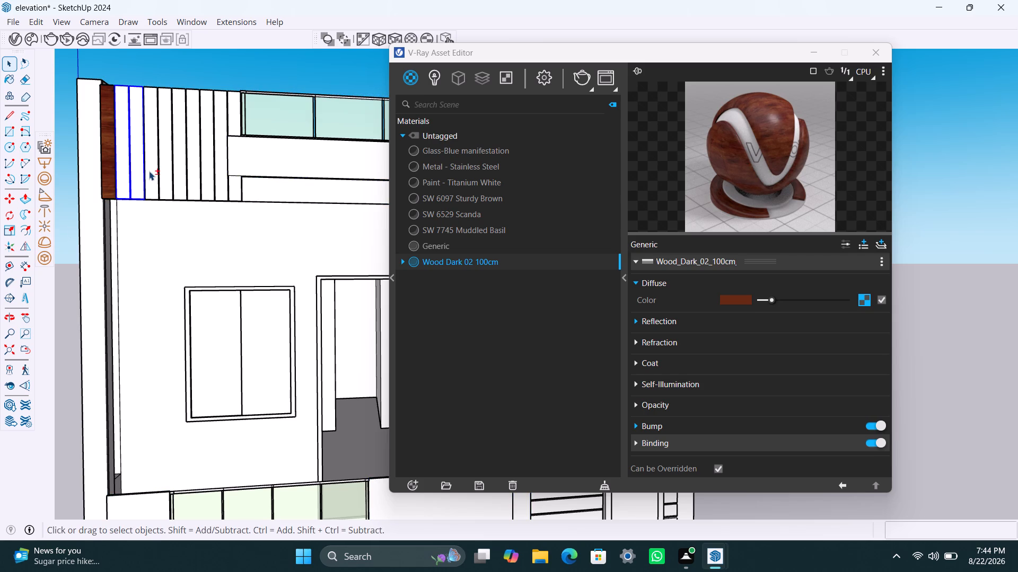
{"action": "left_click", "coordinate": [149, 171], "text": "shift"}
{"action": "left_click", "coordinate": [165, 170], "text": "shift"}
{"action": "left_click", "coordinate": [177, 168], "text": "shift"}
{"action": "left_click", "coordinate": [194, 170], "text": "shift"}
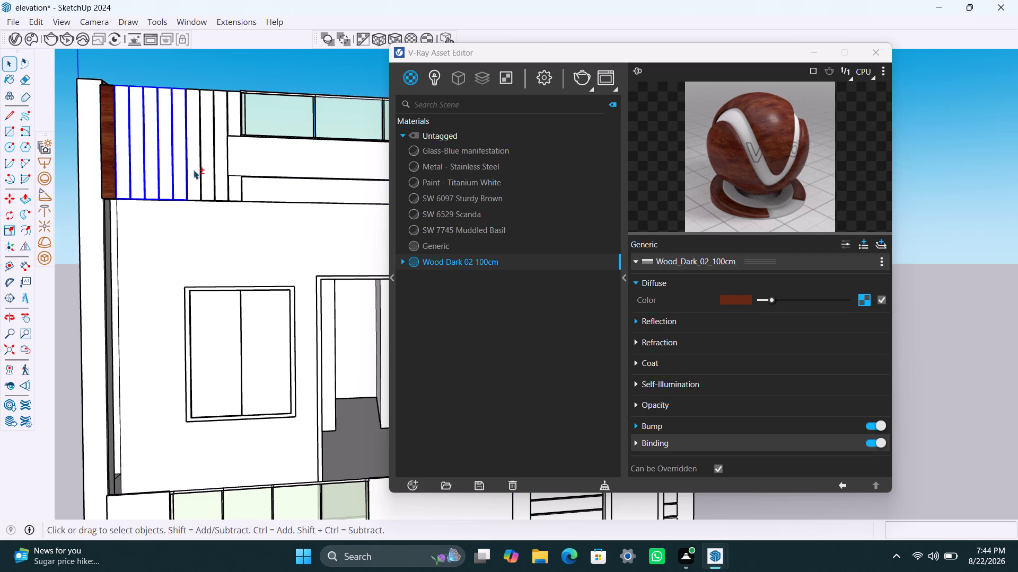
{"action": "left_click", "coordinate": [206, 171], "text": "shift"}
{"action": "left_click", "coordinate": [220, 176], "text": "shift"}
{"action": "left_click", "coordinate": [233, 187], "text": "shift"}
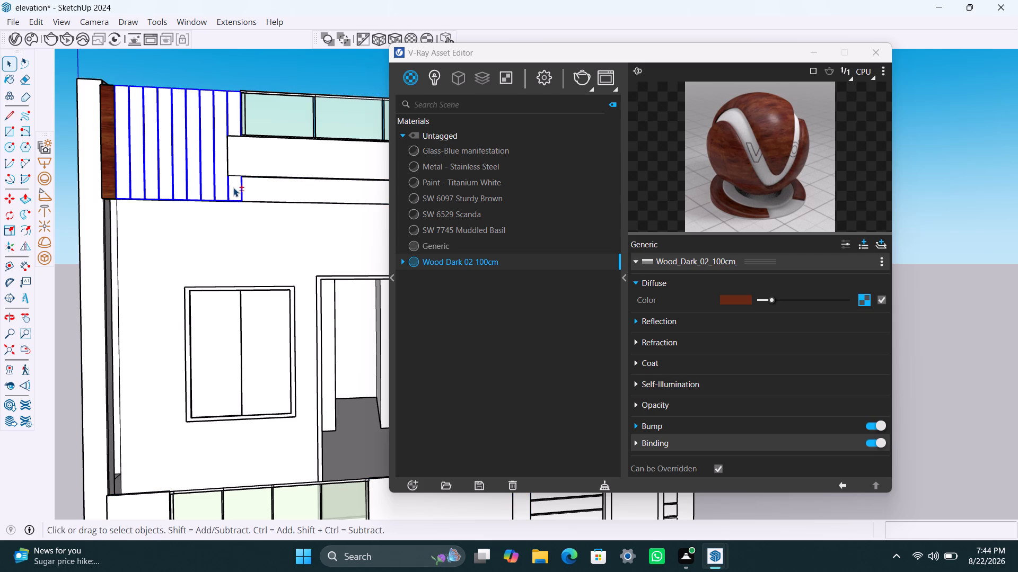
{"action": "right_click", "coordinate": [447, 260]}
{"action": "left_click", "coordinate": [458, 289]}
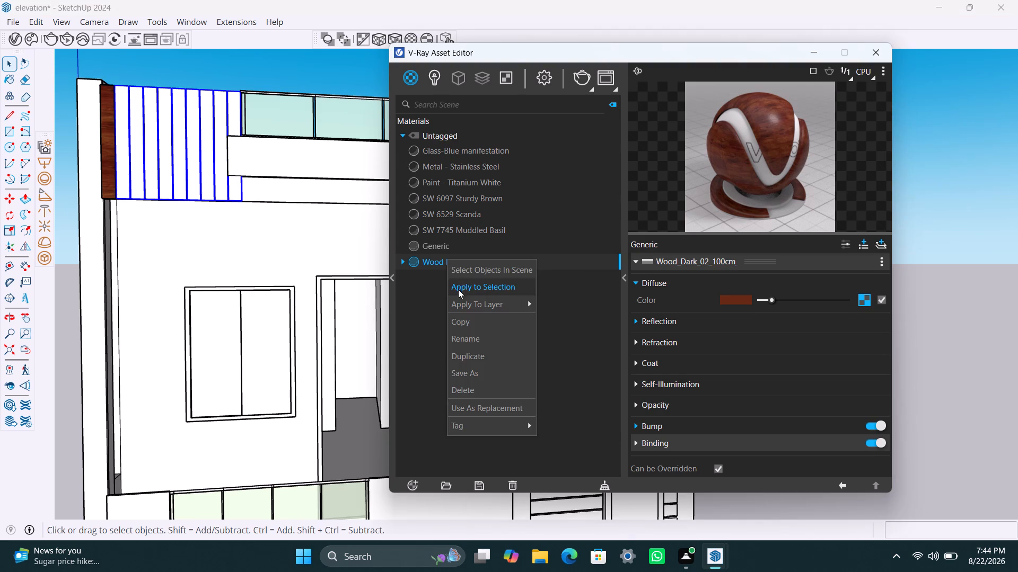
Apply V-Ray's cubic texture projection fitted to the bounding box to the top parapet's wood strips, including the outermost one.
{"action": "scroll", "coordinate": [244, 224], "scroll_direction": "down", "scroll_amount": 10}
{"action": "middle_click_drag", "start_coordinate": [231, 209], "coordinate": [205, 194]}
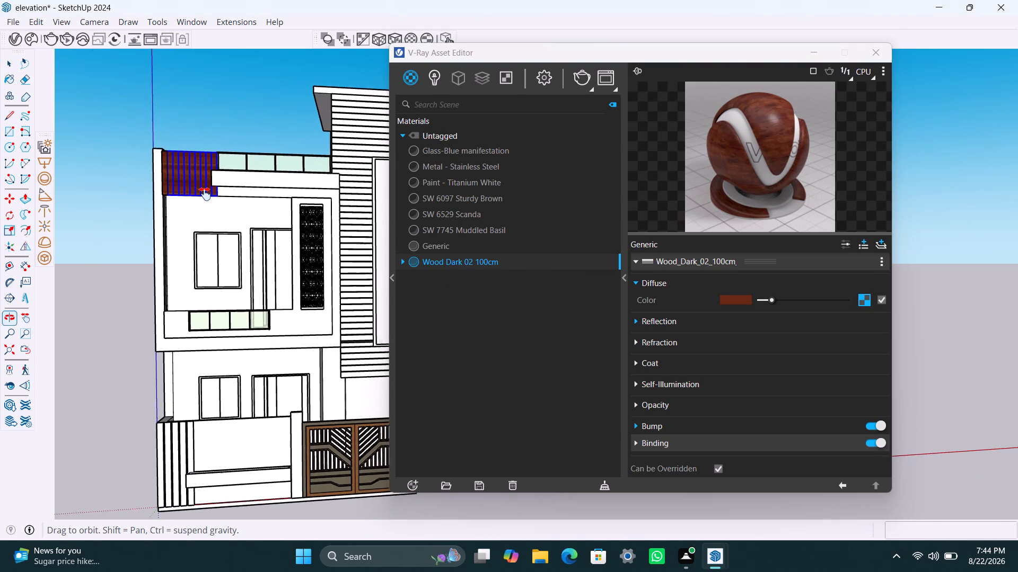
{"action": "middle_click_drag", "start_coordinate": [205, 194], "coordinate": [196, 187]}
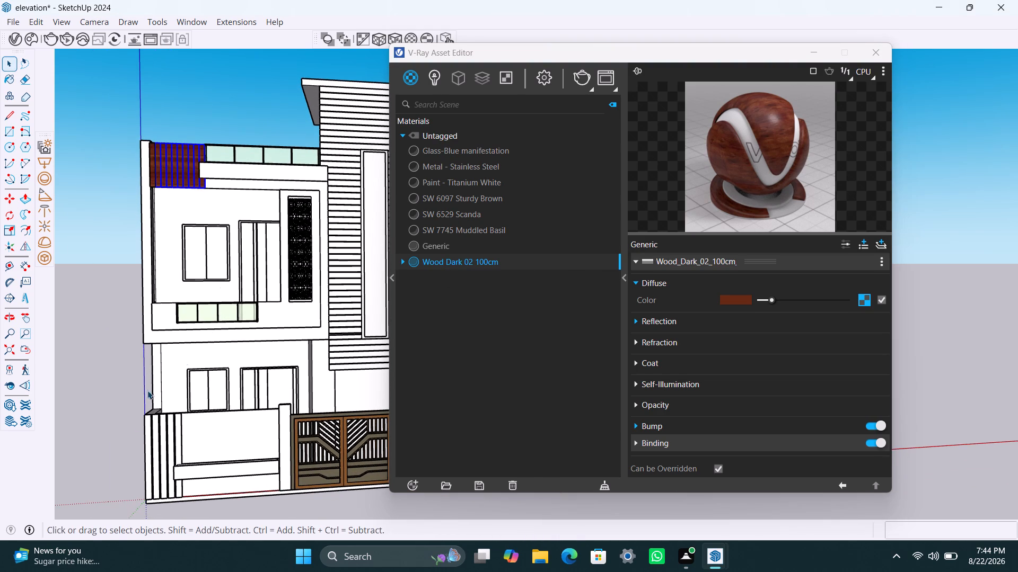
{"action": "scroll", "coordinate": [153, 466], "scroll_direction": "up", "scroll_amount": 3}
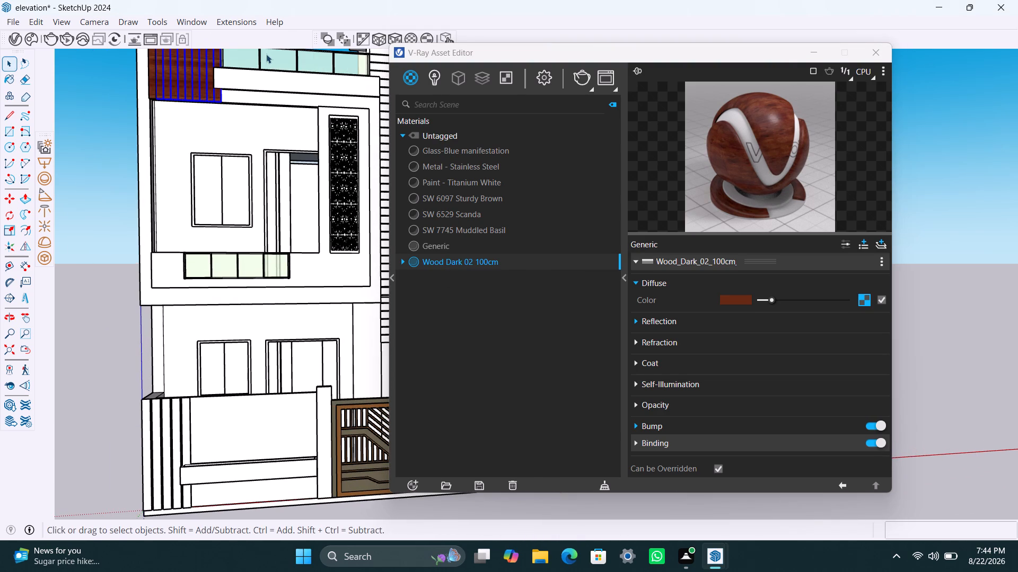
{"action": "left_click", "coordinate": [390, 41]}
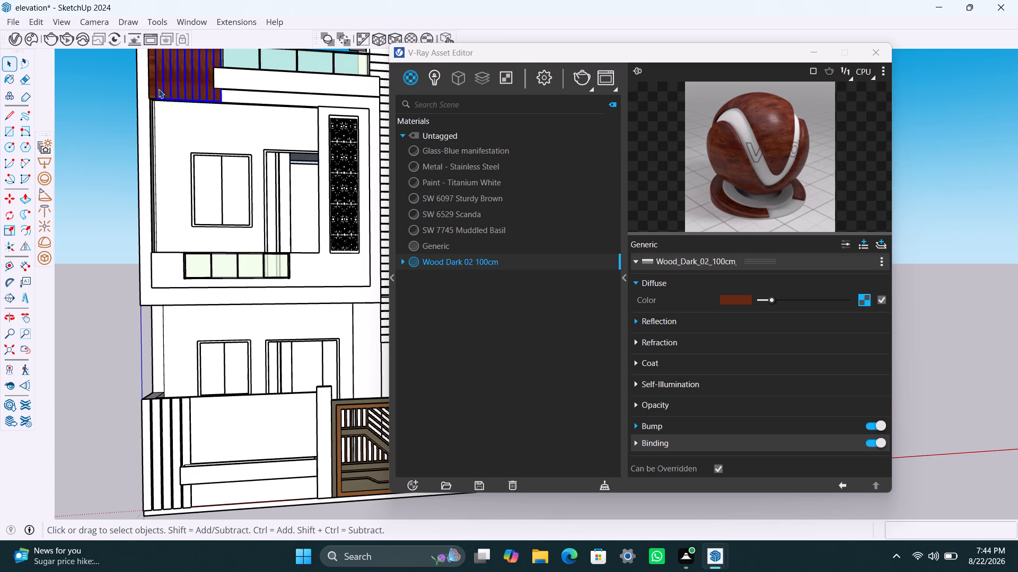
{"action": "scroll", "coordinate": [151, 86], "scroll_direction": "up", "scroll_amount": 3}
{"action": "left_click", "coordinate": [151, 83]}
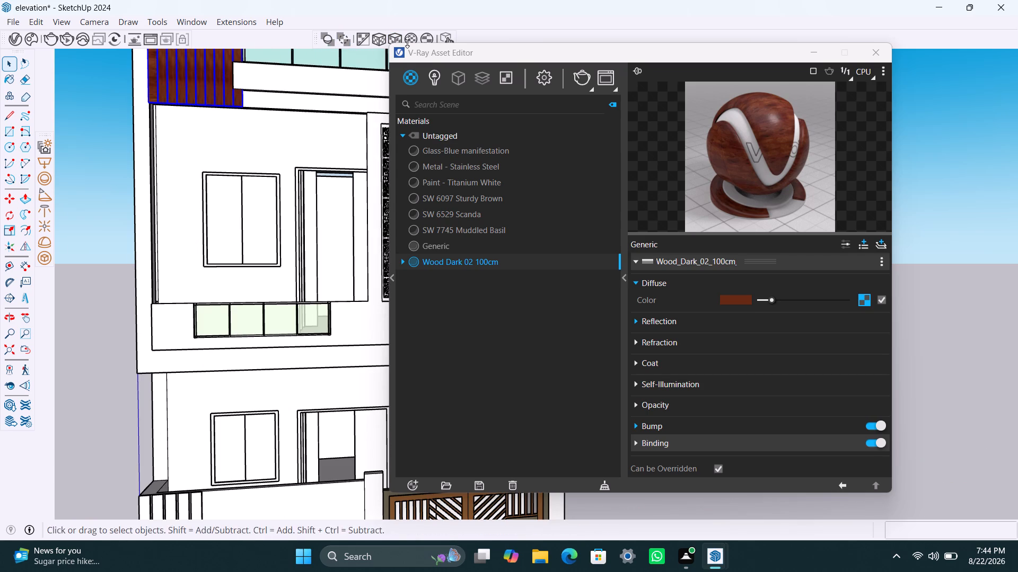
{"action": "left_click", "coordinate": [402, 40], "text": "shift"}
Apply Wood Dark 02 100cm to the front boundary wall's vertical strips and fit the cubic texture projection to their bounding box.
{"action": "scroll", "coordinate": [165, 462], "scroll_direction": "down", "scroll_amount": 4}
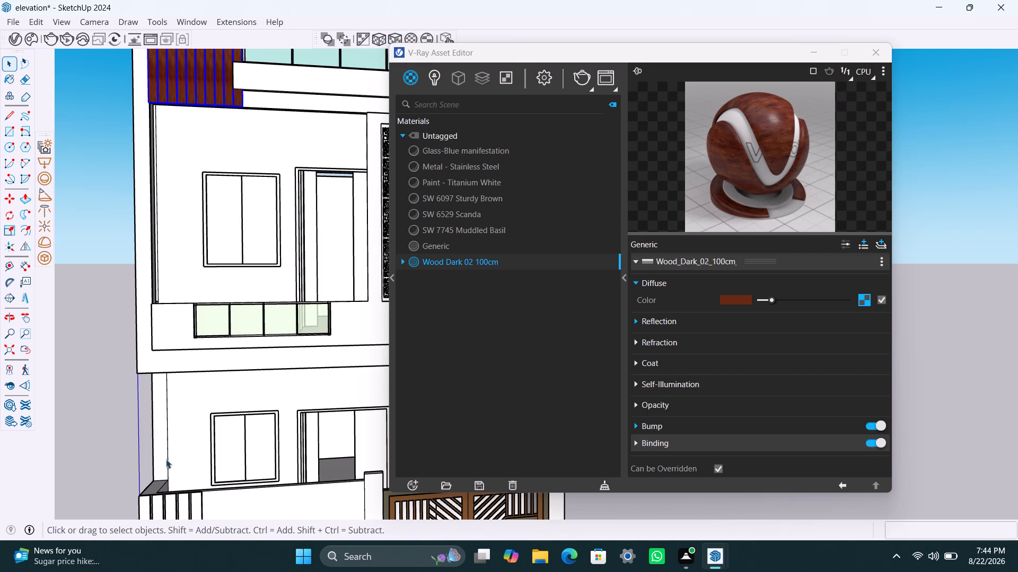
{"action": "middle_click_drag", "start_coordinate": [203, 437], "coordinate": [214, 366], "text": "shift"}
{"action": "scroll", "coordinate": [160, 481], "scroll_direction": "up", "scroll_amount": 2}
{"action": "left_click", "coordinate": [164, 463], "text": "shift"}
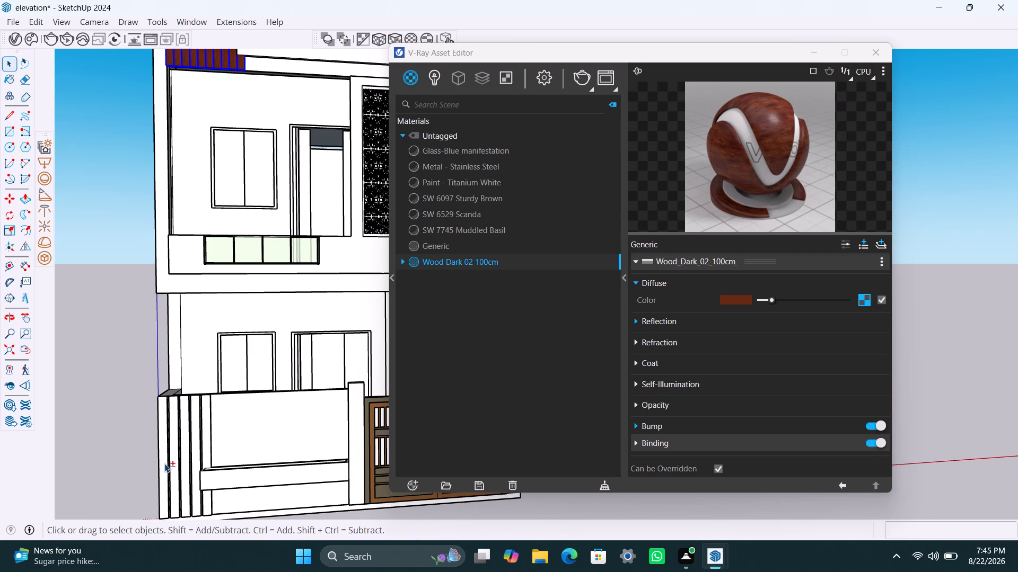
{"action": "left_click", "coordinate": [169, 453], "text": "shift"}
{"action": "left_click", "coordinate": [182, 436], "text": "shift"}
{"action": "left_click", "coordinate": [194, 427], "text": "shift"}
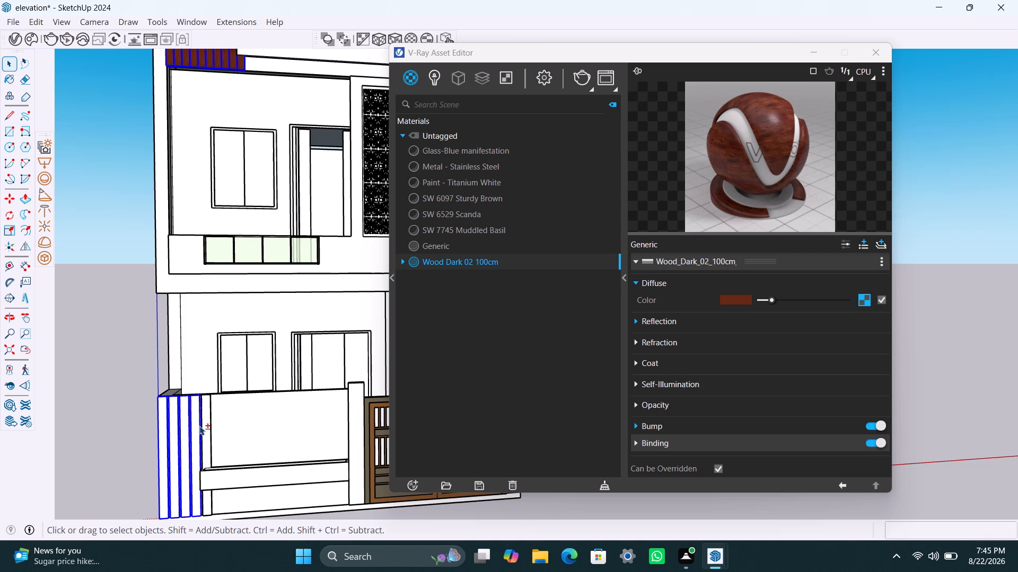
{"action": "left_click", "coordinate": [205, 423], "text": "shift"}
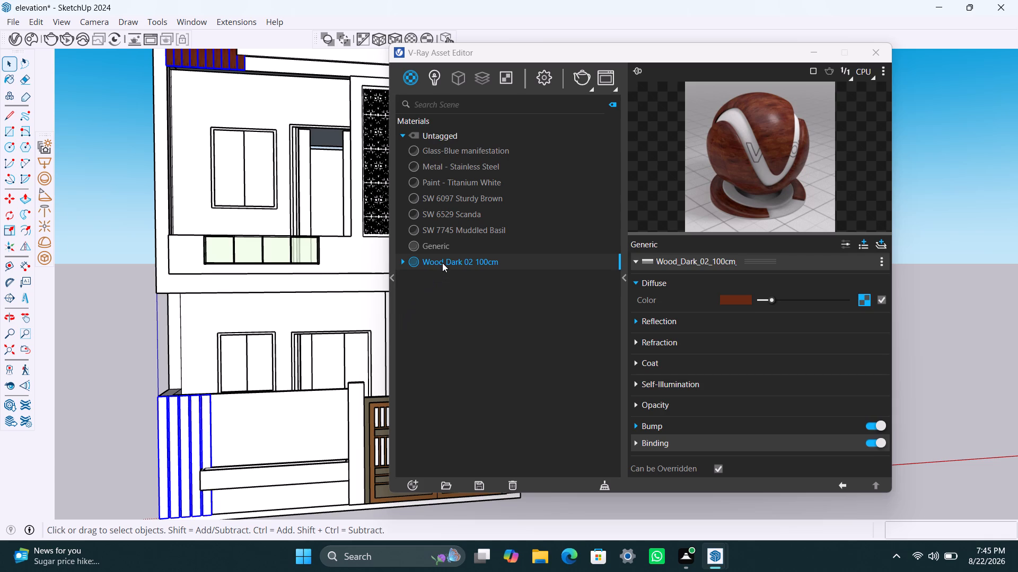
{"action": "right_click", "coordinate": [442, 263], "text": "shift"}
{"action": "right_click", "coordinate": [454, 258], "text": "shift"}
{"action": "right_click", "coordinate": [460, 263]}
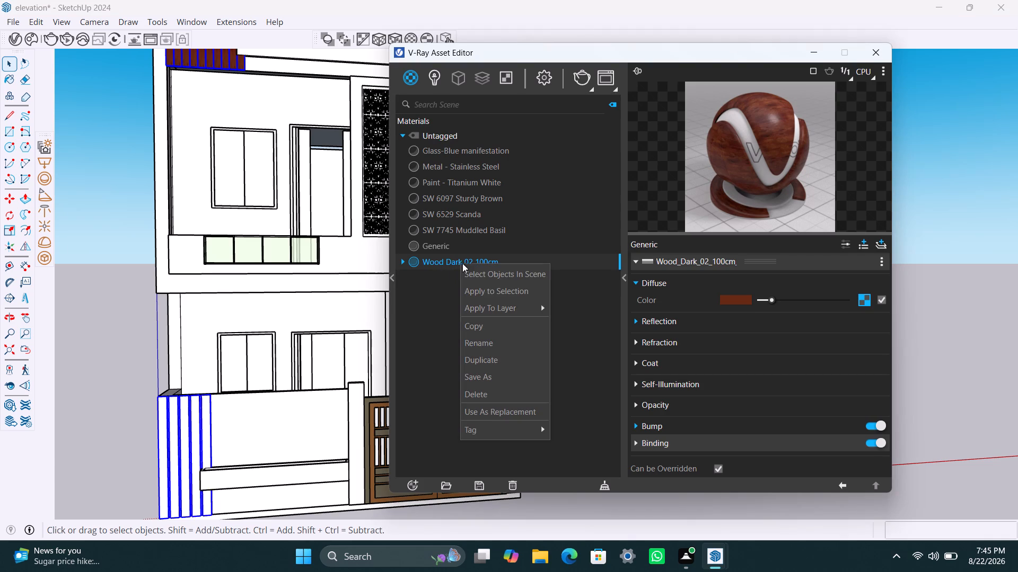
{"action": "left_click", "coordinate": [486, 288]}
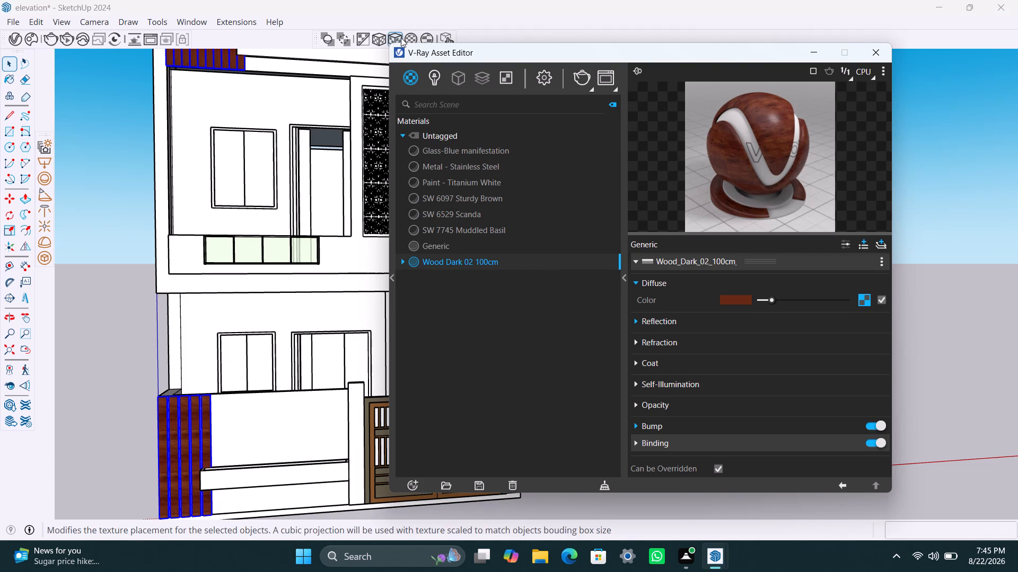
{"action": "left_click", "coordinate": [400, 38]}
Apply the Wood Dark 02 100cm material to all the horizontal slats of the tower, from top to bottom.
{"action": "scroll", "coordinate": [230, 318], "scroll_direction": "down", "scroll_amount": 10}
{"action": "middle_click_drag", "start_coordinate": [235, 328], "coordinate": [177, 357], "text": "shift"}
{"action": "scroll", "coordinate": [263, 180], "scroll_direction": "up", "scroll_amount": 8}
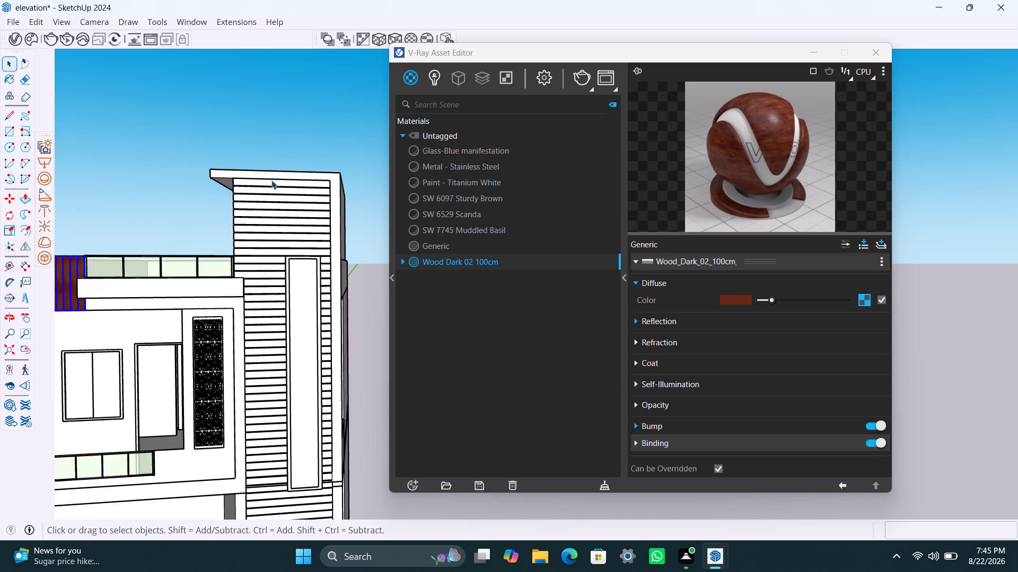
{"action": "scroll", "coordinate": [271, 180], "scroll_direction": "up", "scroll_amount": 3}
{"action": "left_click", "coordinate": [269, 183]}
{"action": "left_click", "coordinate": [271, 193]}
{"action": "left_click", "coordinate": [271, 204], "text": "shift"}
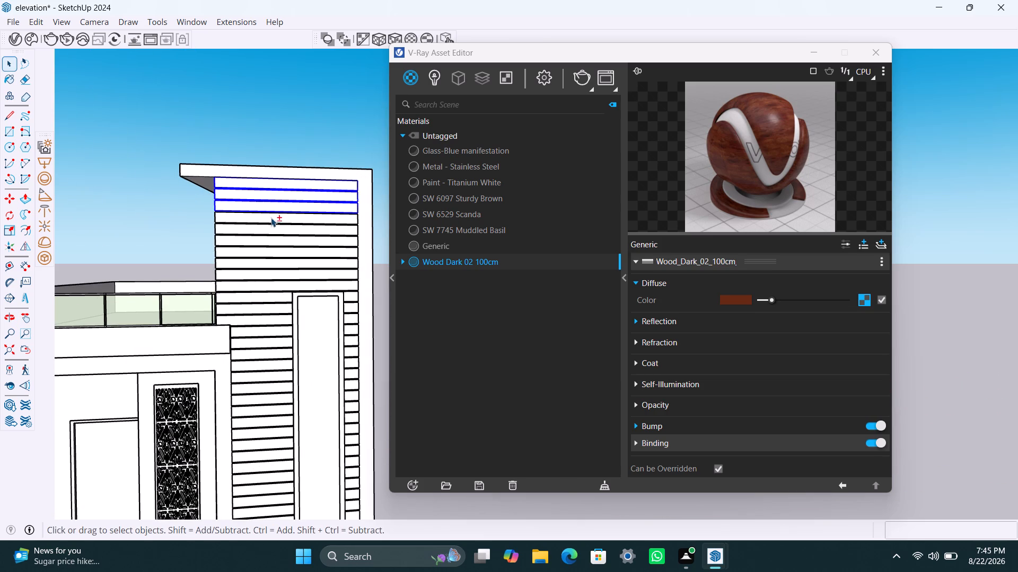
{"action": "left_click", "coordinate": [270, 220], "text": "shift"}
{"action": "left_click", "coordinate": [264, 234], "text": "shift"}
{"action": "left_click", "coordinate": [264, 244], "text": "shift"}
{"action": "left_click", "coordinate": [264, 254], "text": "shift"}
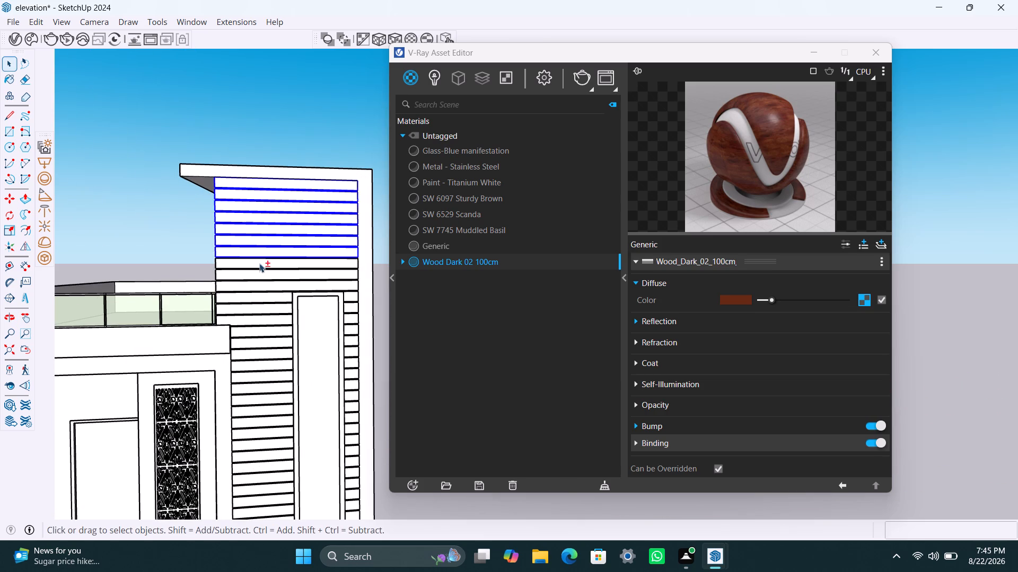
{"action": "left_click", "coordinate": [259, 263], "text": "shift"}
{"action": "left_click", "coordinate": [259, 278], "text": "shift"}
{"action": "left_click", "coordinate": [259, 287], "text": "shift"}
{"action": "left_click", "coordinate": [259, 297], "text": "shift"}
{"action": "left_click", "coordinate": [257, 307], "text": "shift"}
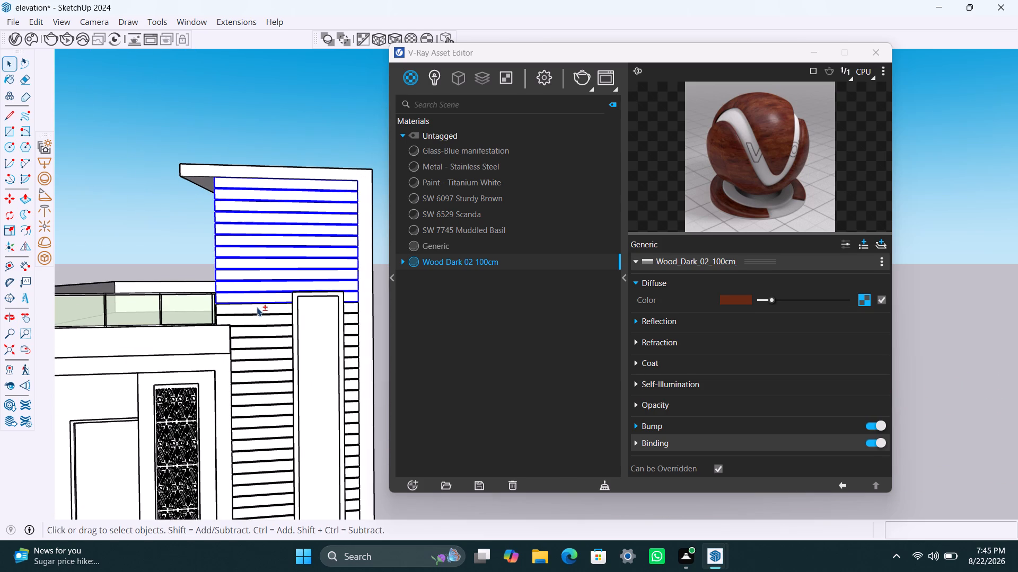
{"action": "left_click", "coordinate": [253, 320], "text": "shift"}
{"action": "left_click", "coordinate": [253, 333], "text": "shift"}
{"action": "left_click", "coordinate": [252, 341], "text": "shift"}
{"action": "left_click", "coordinate": [252, 358], "text": "shift"}
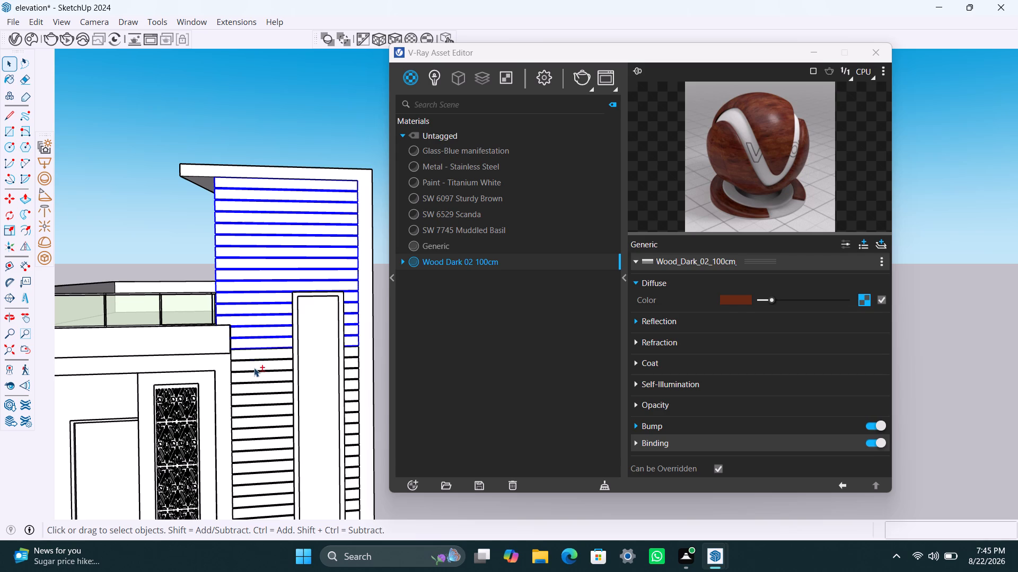
{"action": "left_click", "coordinate": [255, 369], "text": "shift"}
{"action": "left_click", "coordinate": [256, 374], "text": "shift"}
{"action": "left_click", "coordinate": [258, 388], "text": "shift"}
{"action": "left_click", "coordinate": [258, 396], "text": "shift"}
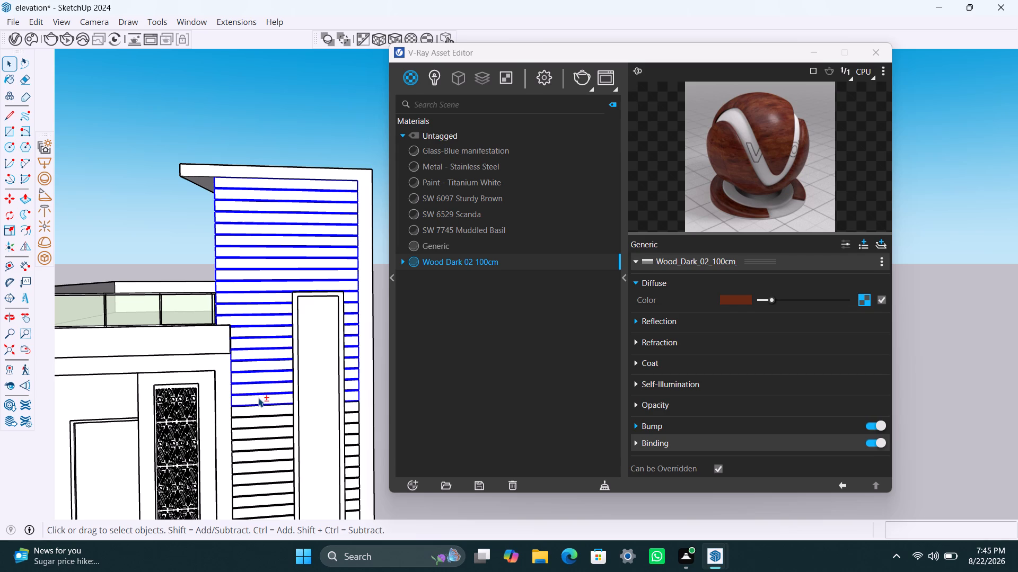
{"action": "left_click", "coordinate": [258, 410], "text": "shift"}
{"action": "left_click", "coordinate": [259, 419], "text": "shift"}
{"action": "left_click", "coordinate": [259, 431], "text": "shift"}
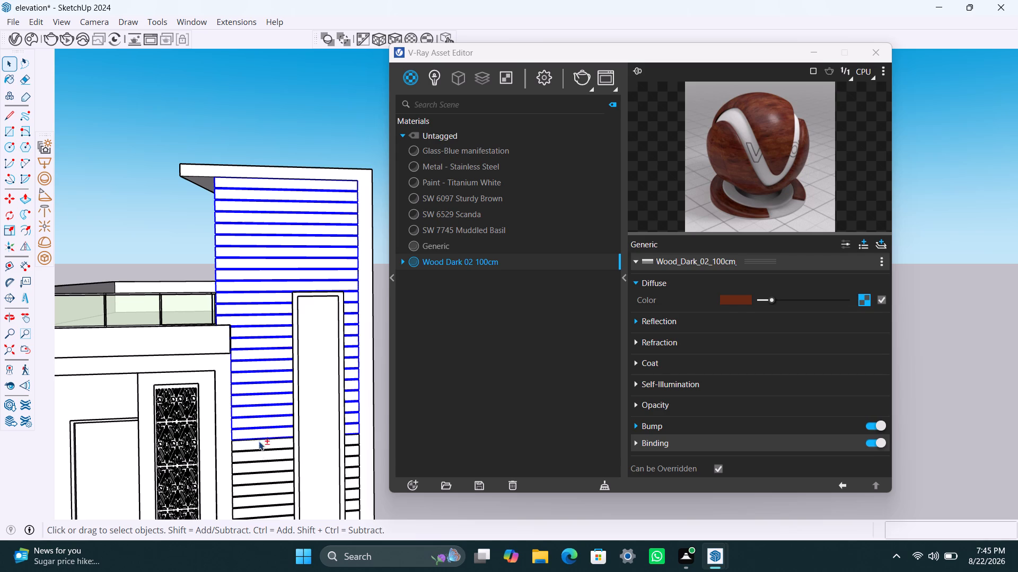
{"action": "left_click", "coordinate": [258, 443], "text": "shift"}
{"action": "scroll", "coordinate": [267, 361], "scroll_direction": "down", "scroll_amount": 3, "text": "shift"}
{"action": "middle_click_drag", "start_coordinate": [265, 358], "coordinate": [268, 324], "text": "shift"}
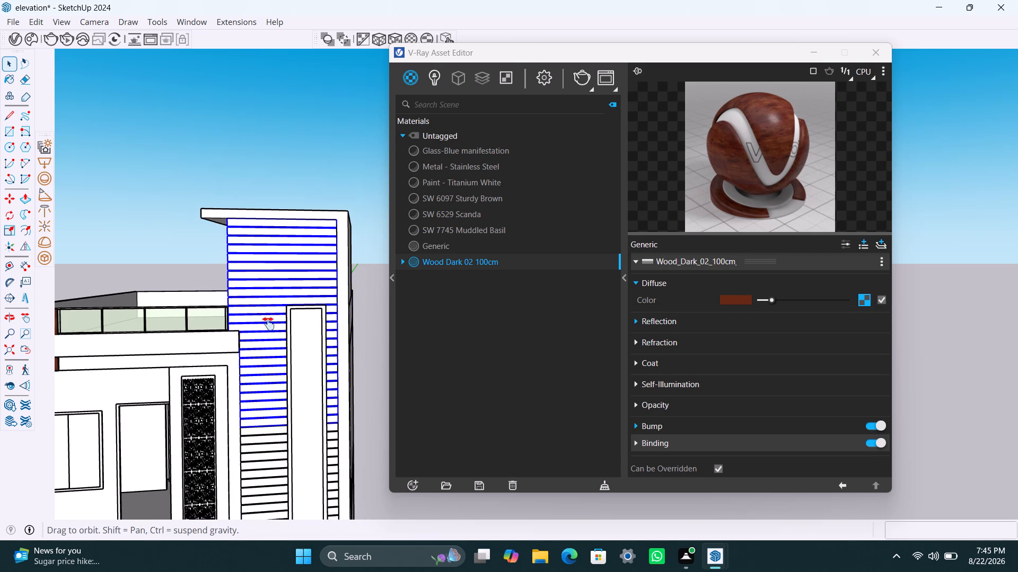
{"action": "middle_click_drag", "start_coordinate": [268, 324], "coordinate": [286, 201], "text": "shift"}
{"action": "scroll", "coordinate": [270, 282], "scroll_direction": "up", "scroll_amount": 2, "text": "shift"}
{"action": "left_click", "coordinate": [271, 277], "text": "shift"}
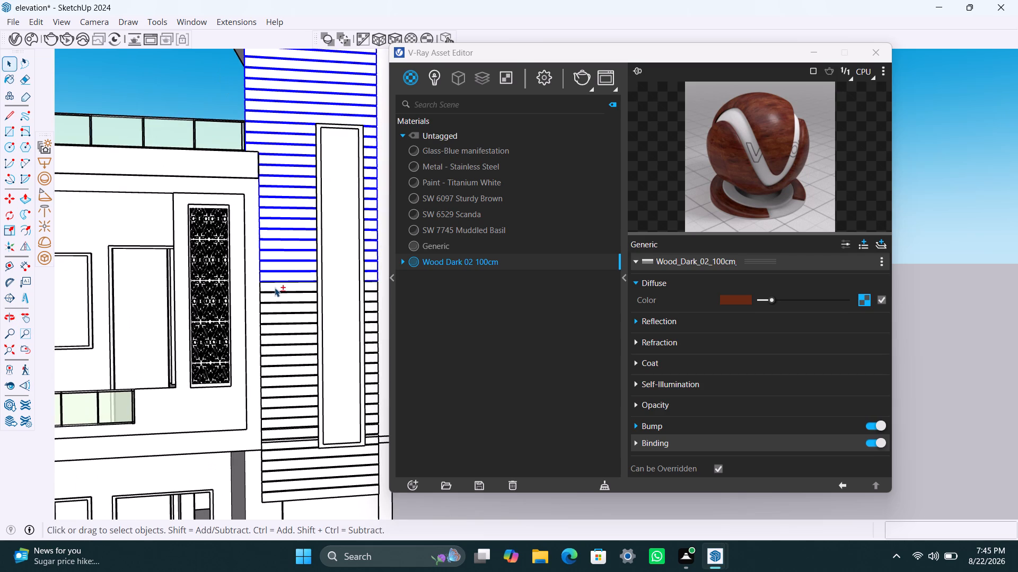
{"action": "left_click", "coordinate": [275, 288], "text": "shift"}
{"action": "left_click", "coordinate": [276, 299], "text": "shift"}
{"action": "left_click", "coordinate": [278, 310], "text": "shift"}
{"action": "left_click", "coordinate": [279, 319], "text": "shift"}
{"action": "left_click", "coordinate": [282, 329], "text": "shift"}
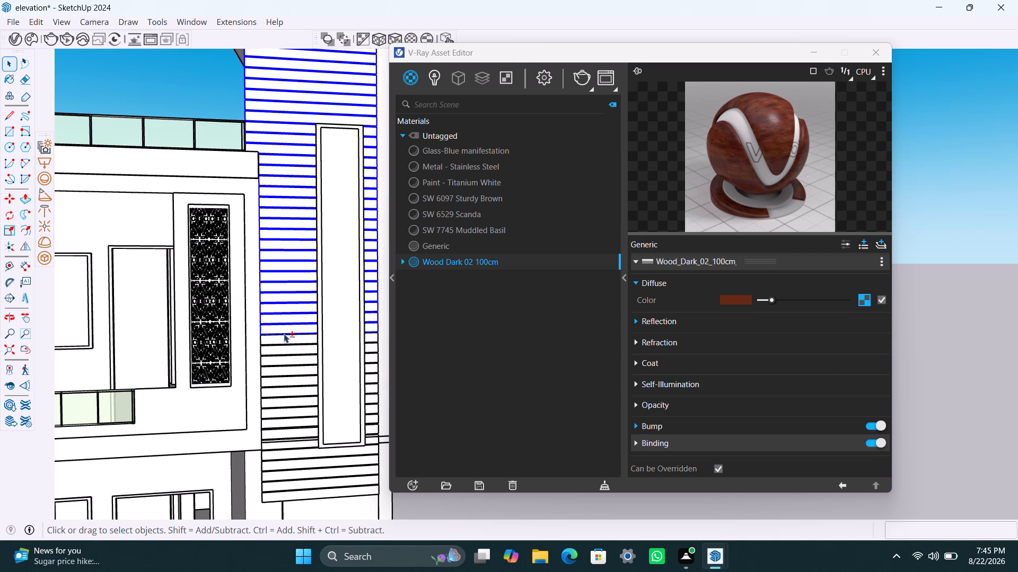
{"action": "left_click", "coordinate": [285, 339], "text": "shift"}
{"action": "left_click", "coordinate": [288, 350], "text": "shift"}
{"action": "left_click", "coordinate": [294, 359], "text": "shift"}
{"action": "left_click", "coordinate": [295, 371], "text": "shift"}
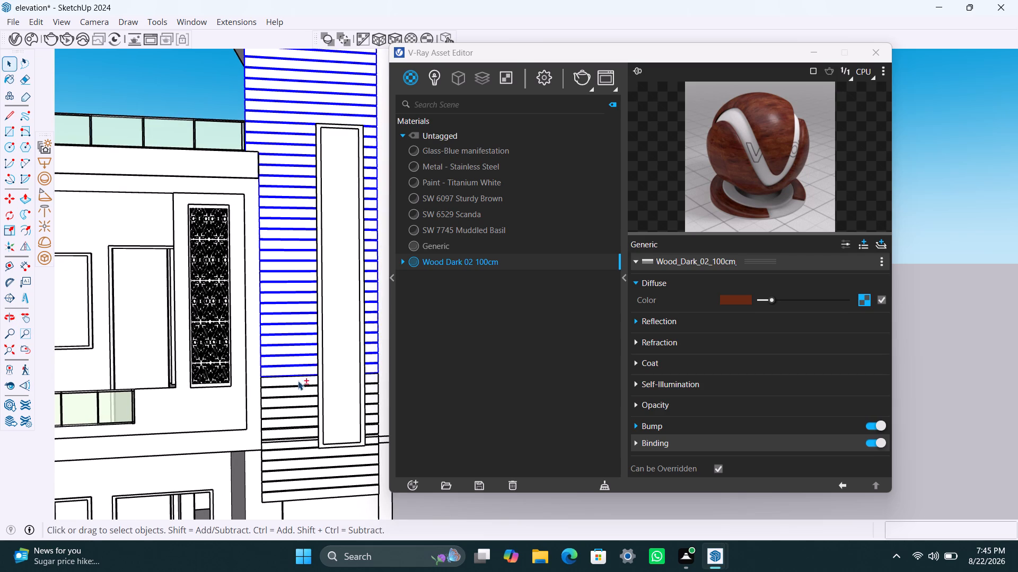
{"action": "left_click", "coordinate": [299, 383], "text": "shift"}
{"action": "left_click", "coordinate": [303, 396], "text": "shift"}
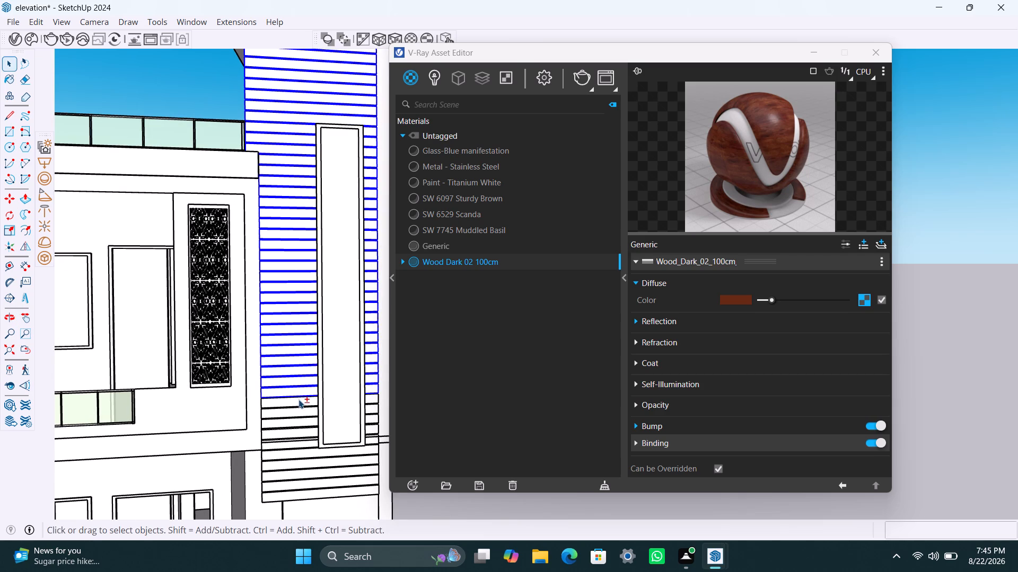
{"action": "left_click", "coordinate": [299, 399], "text": "shift"}
{"action": "left_click", "coordinate": [299, 406], "text": "shift"}
{"action": "left_click", "coordinate": [297, 415], "text": "shift"}
{"action": "left_click", "coordinate": [294, 401], "text": "shift"}
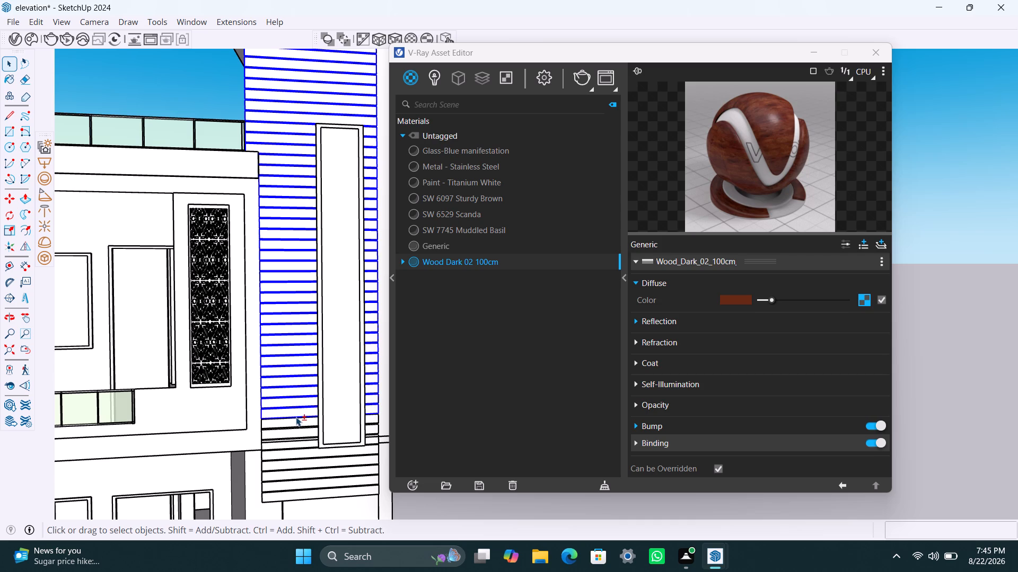
{"action": "left_click", "coordinate": [299, 417], "text": "shift"}
{"action": "left_click", "coordinate": [299, 423], "text": "shift"}
{"action": "left_click", "coordinate": [297, 412], "text": "shift"}
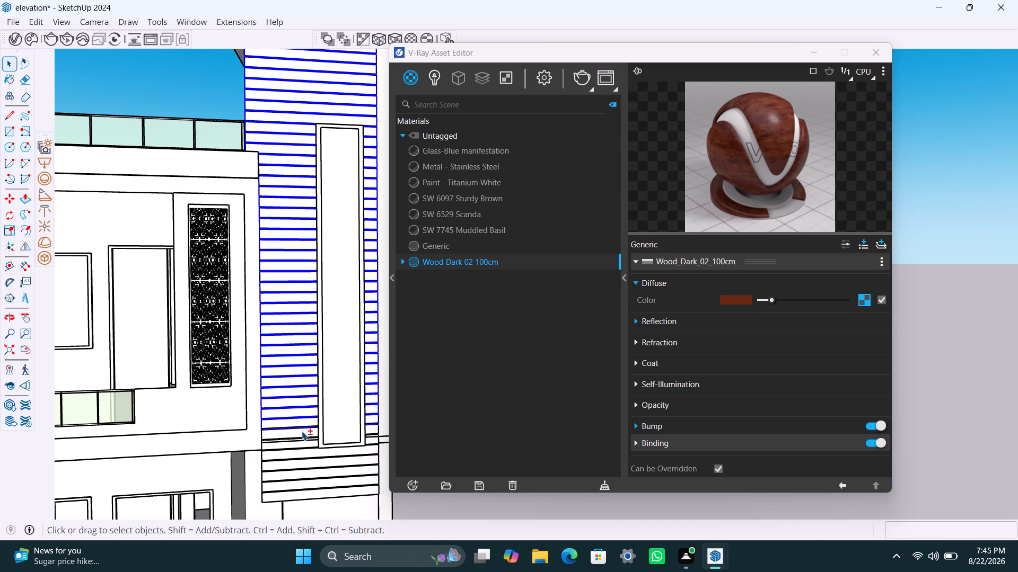
{"action": "left_click", "coordinate": [302, 431], "text": "shift"}
{"action": "left_click", "coordinate": [286, 444], "text": "shift"}
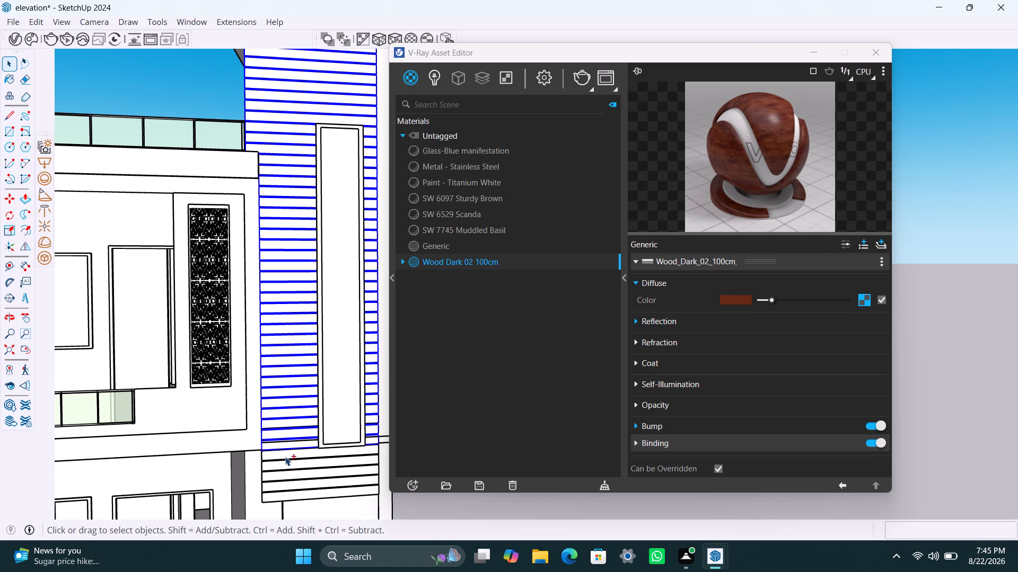
{"action": "left_click", "coordinate": [283, 453], "text": "shift"}
{"action": "left_click", "coordinate": [283, 464], "text": "shift"}
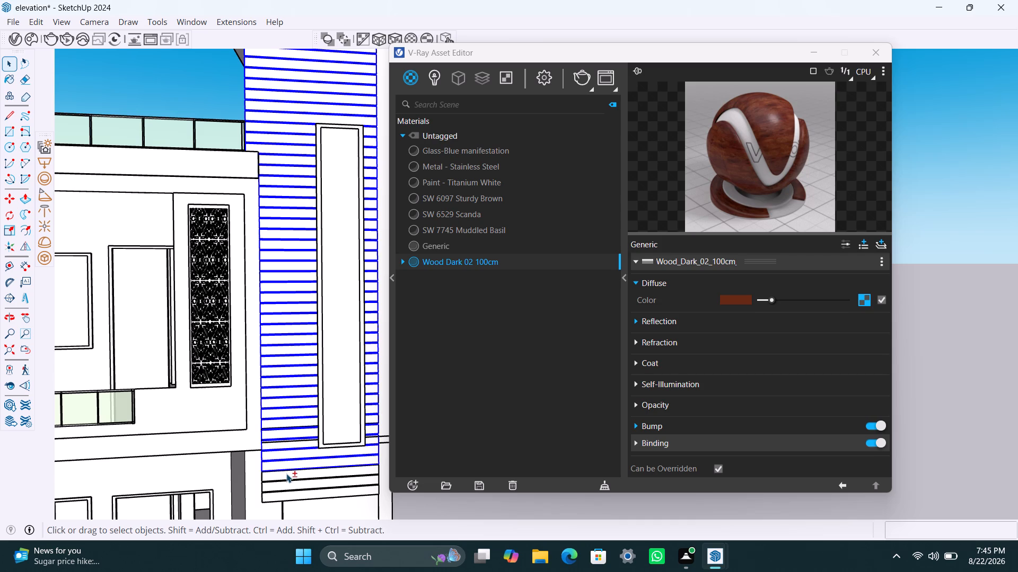
{"action": "left_click", "coordinate": [286, 473], "text": "shift"}
{"action": "left_click", "coordinate": [287, 480], "text": "shift"}
{"action": "left_click", "coordinate": [289, 490], "text": "shift"}
{"action": "left_click", "coordinate": [289, 482], "text": "shift"}
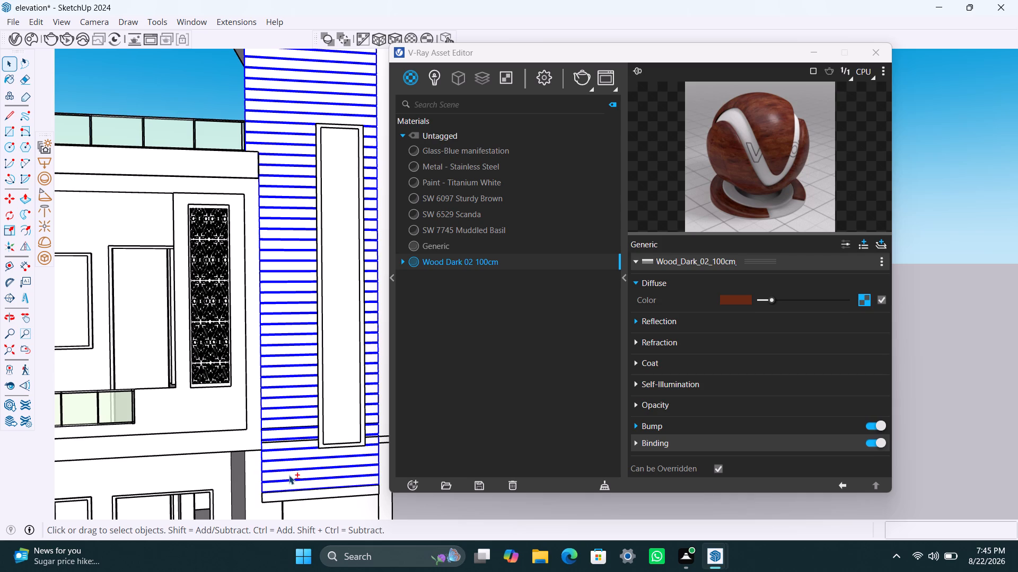
{"action": "left_click", "coordinate": [295, 494], "text": "shift"}
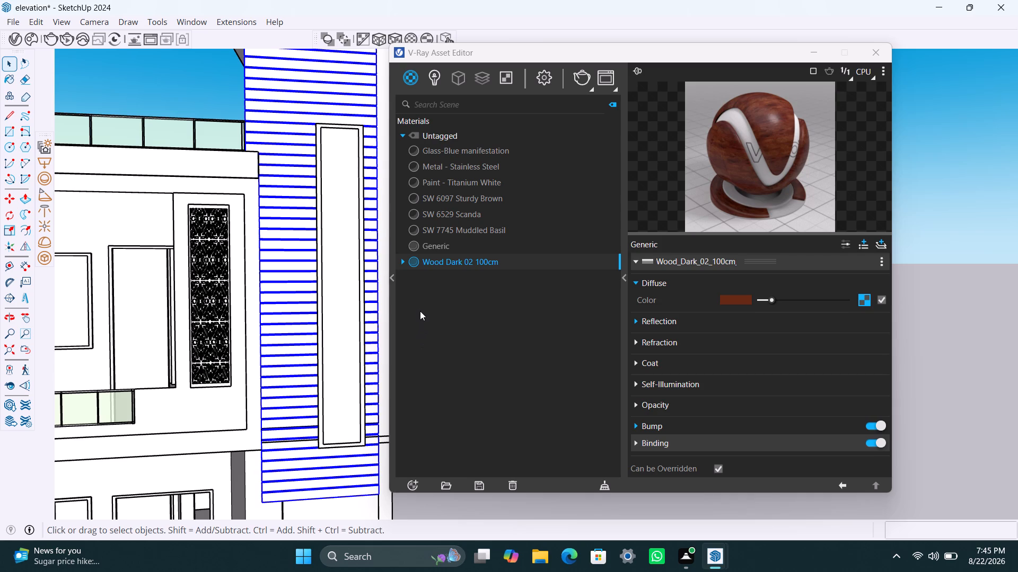
{"action": "right_click", "coordinate": [466, 257], "text": "shift"}
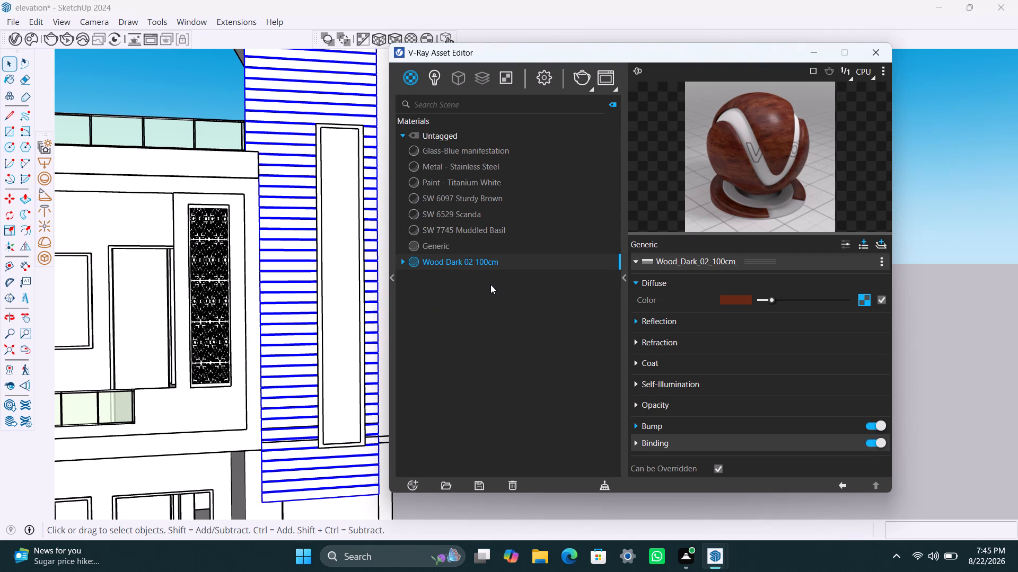
{"action": "right_click", "coordinate": [470, 265]}
{"action": "left_click", "coordinate": [501, 298]}
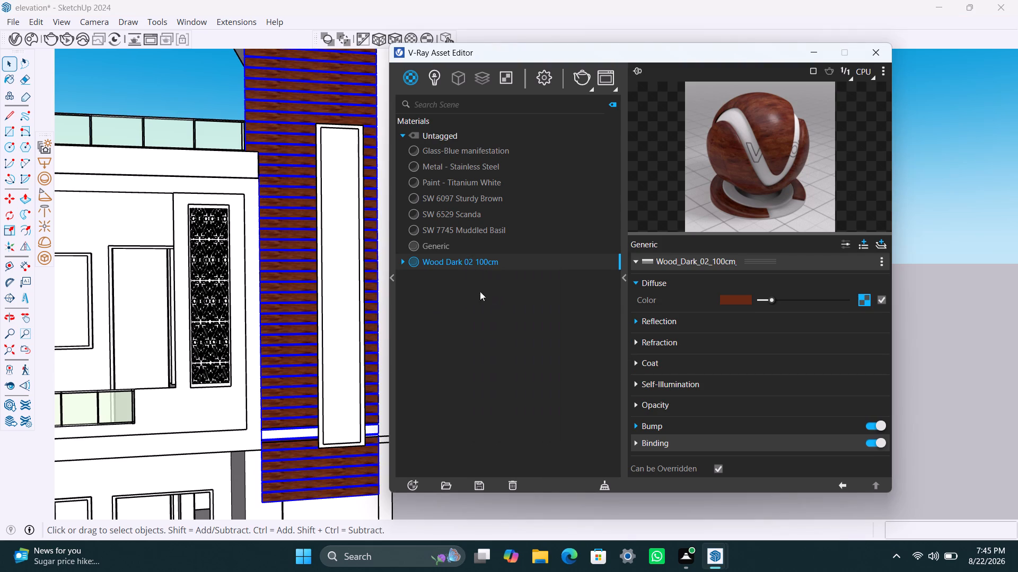
Apply V-Ray's cubic texture projection fitted to the bounding box to the tower's horizontal wood slats.
{"action": "left_click", "coordinate": [399, 35]}
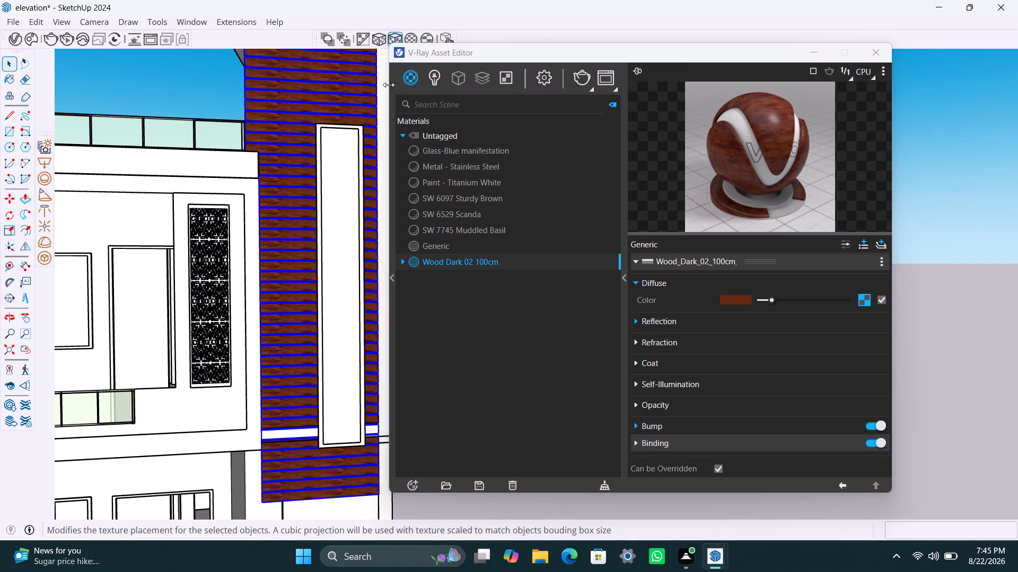
{"action": "scroll", "coordinate": [226, 119], "scroll_direction": "down", "scroll_amount": 9}
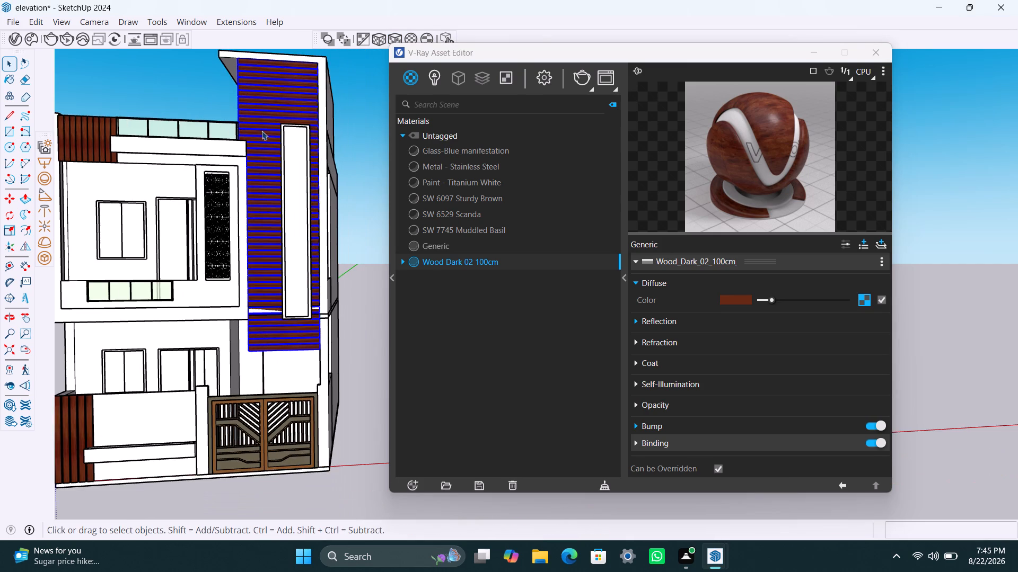
{"action": "scroll", "coordinate": [262, 131], "scroll_direction": "down", "scroll_amount": 1}
{"action": "left_click", "coordinate": [167, 70]}
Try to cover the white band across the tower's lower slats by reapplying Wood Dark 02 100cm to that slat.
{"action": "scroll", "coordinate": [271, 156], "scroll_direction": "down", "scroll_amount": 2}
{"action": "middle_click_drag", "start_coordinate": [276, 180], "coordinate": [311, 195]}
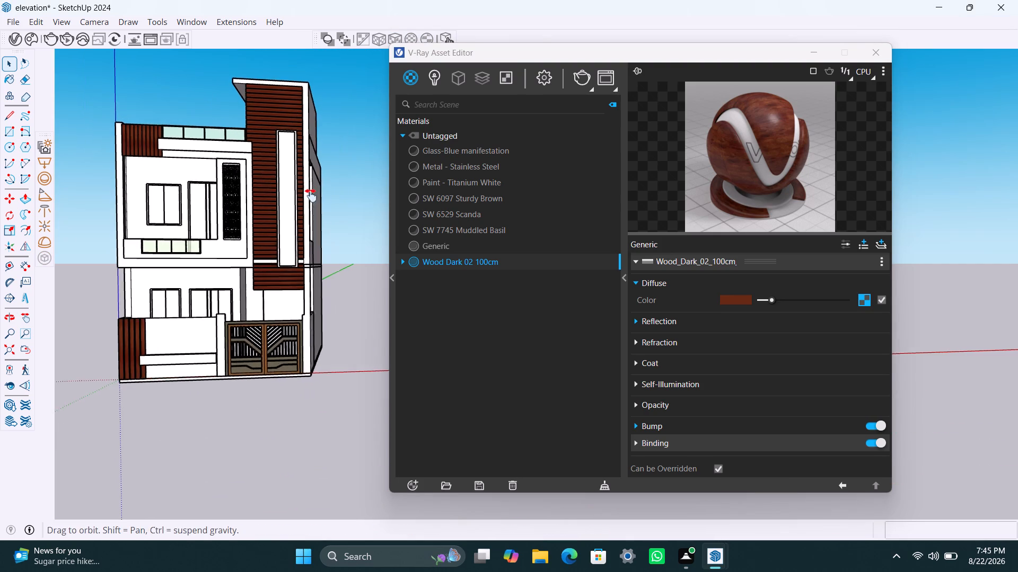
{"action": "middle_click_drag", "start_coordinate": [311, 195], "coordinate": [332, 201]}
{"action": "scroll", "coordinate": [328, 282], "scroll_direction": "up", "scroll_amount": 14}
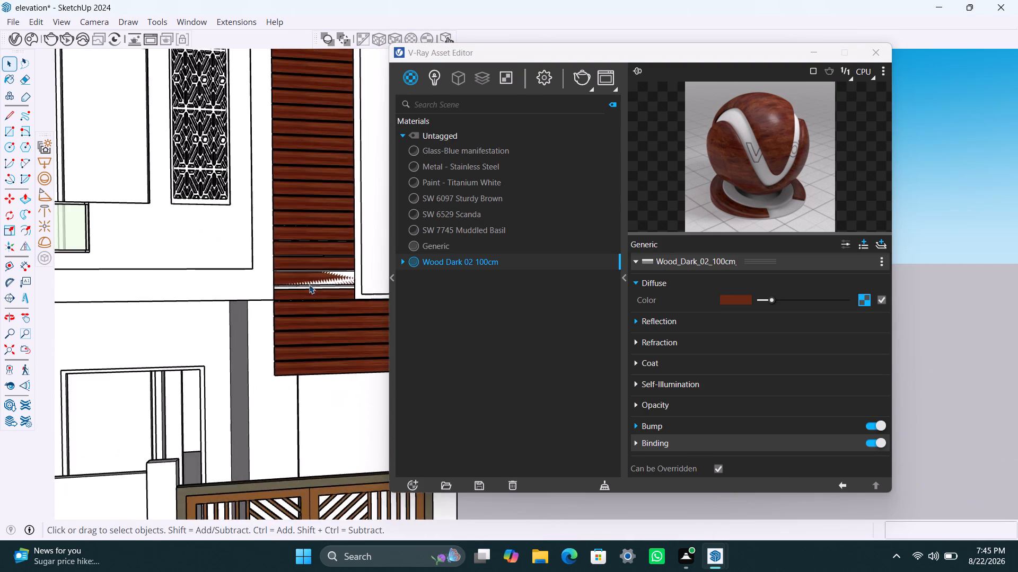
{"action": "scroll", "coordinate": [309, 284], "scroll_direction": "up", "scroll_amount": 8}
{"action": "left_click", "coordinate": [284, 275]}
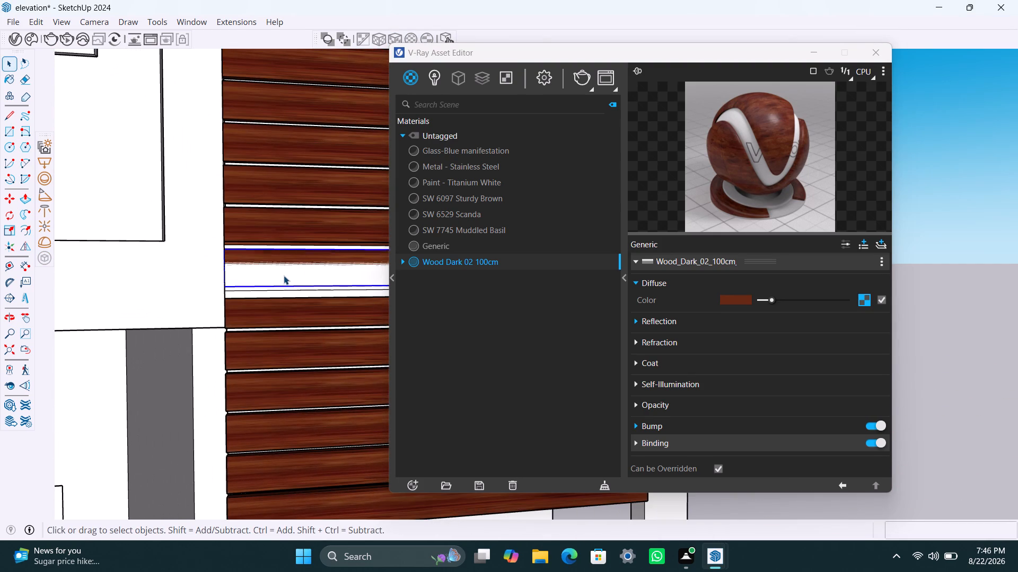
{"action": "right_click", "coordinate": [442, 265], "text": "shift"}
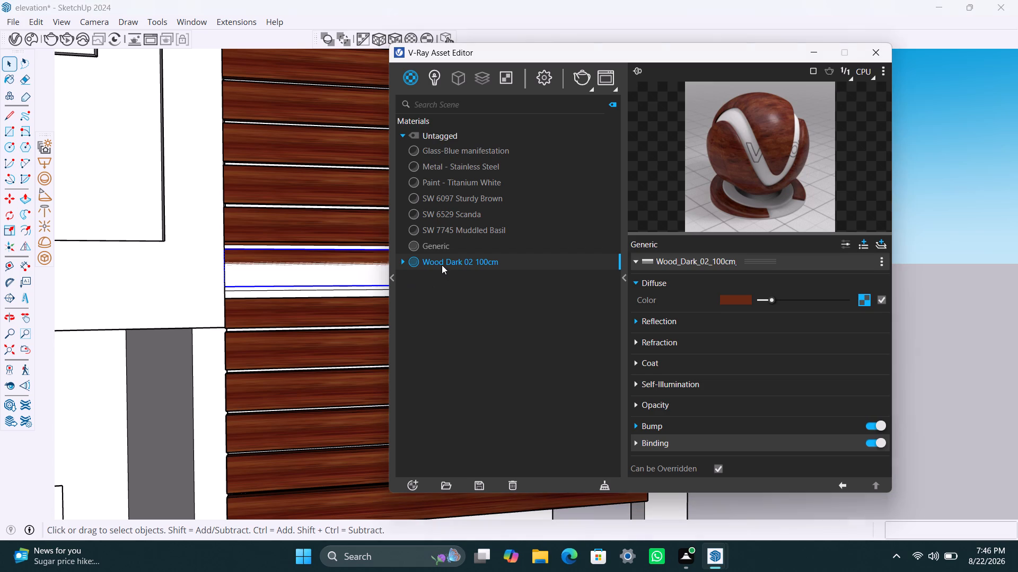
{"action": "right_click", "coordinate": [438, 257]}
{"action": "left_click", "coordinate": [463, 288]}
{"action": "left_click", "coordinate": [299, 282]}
Open the wall group behind the tower's wood slats and push its front face back about 3/4".
{"action": "scroll", "coordinate": [238, 278], "scroll_direction": "down", "scroll_amount": 5}
{"action": "middle_click_drag", "start_coordinate": [230, 282], "coordinate": [375, 293]}
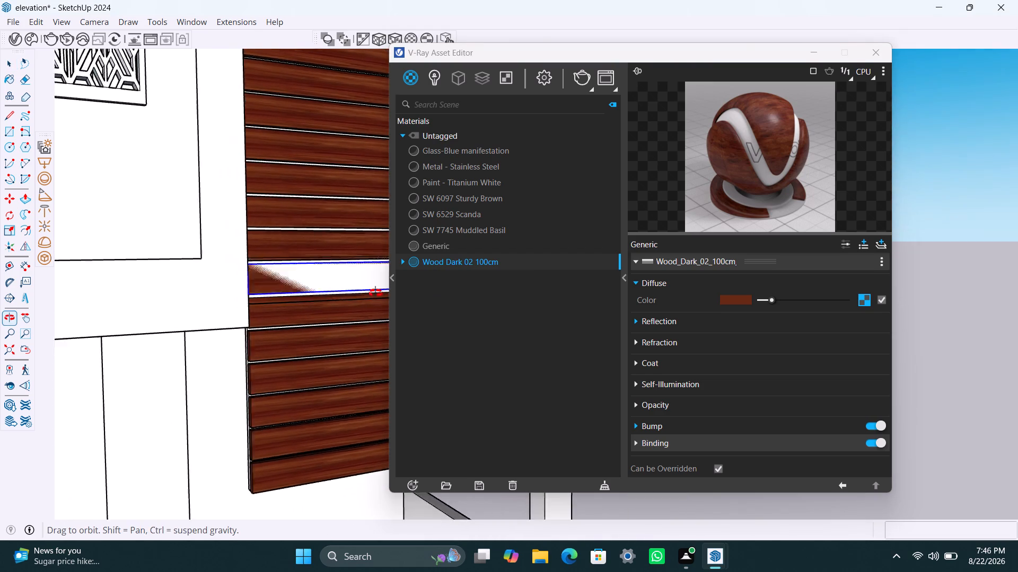
{"action": "middle_click_drag", "start_coordinate": [375, 293], "coordinate": [430, 302]}
{"action": "scroll", "coordinate": [296, 317], "scroll_direction": "up", "scroll_amount": 3}
{"action": "middle_click_drag", "start_coordinate": [310, 326], "coordinate": [358, 336]}
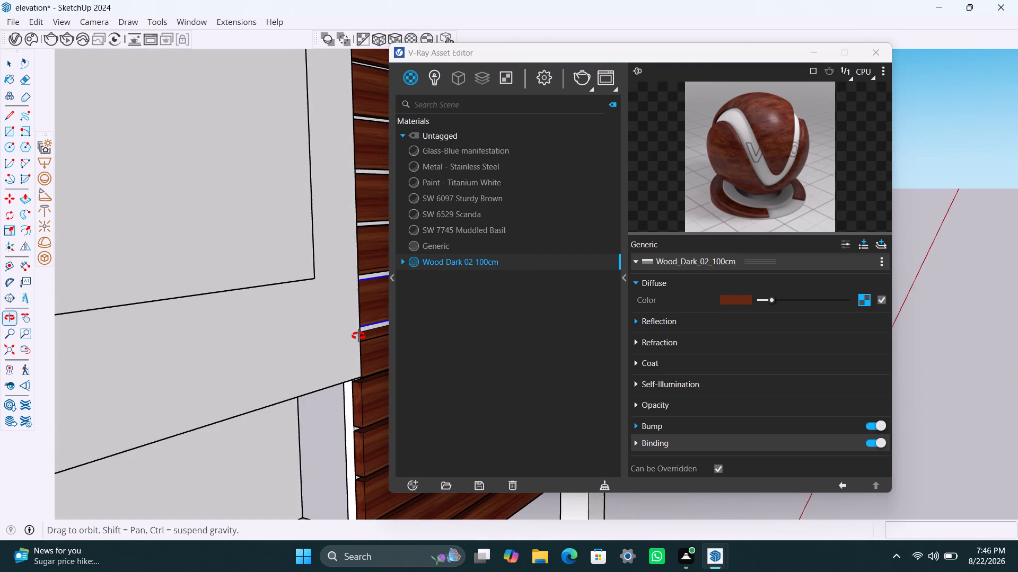
{"action": "middle_click_drag", "start_coordinate": [358, 336], "coordinate": [360, 336]}
{"action": "scroll", "coordinate": [350, 409], "scroll_direction": "up", "scroll_amount": 6}
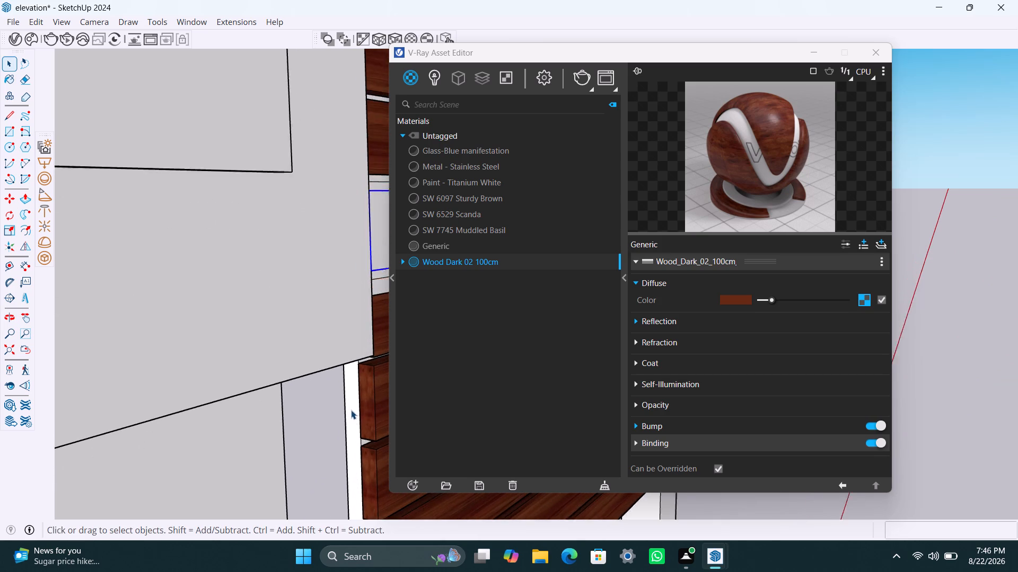
{"action": "middle_click", "coordinate": [352, 410]}
{"action": "scroll", "coordinate": [354, 443], "scroll_direction": "up", "scroll_amount": 7}
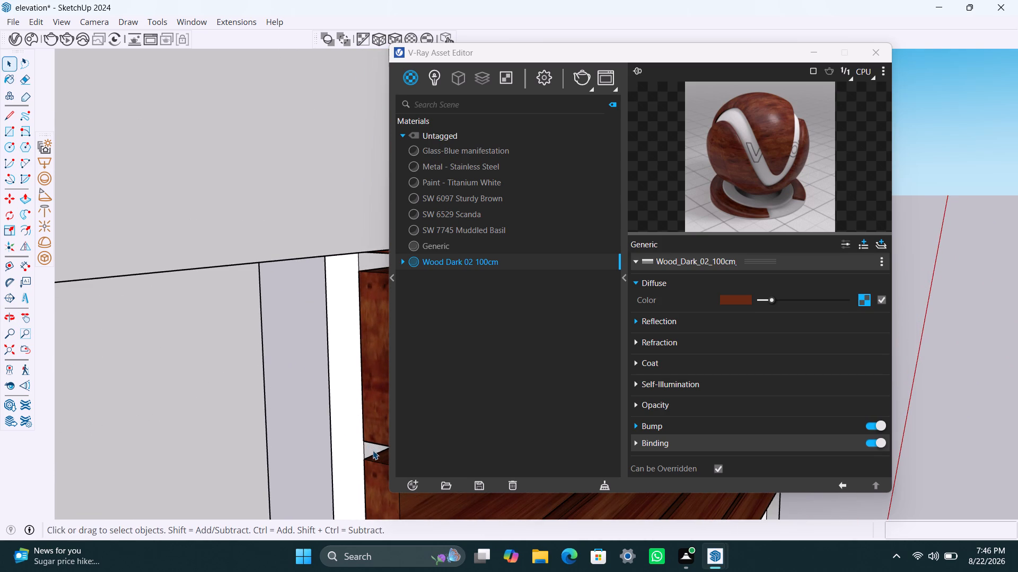
{"action": "left_click", "coordinate": [373, 450]}
{"action": "triple_click", "coordinate": [373, 450]}
{"action": "left_click", "coordinate": [372, 450]}
{"action": "left_click", "coordinate": [372, 450]}
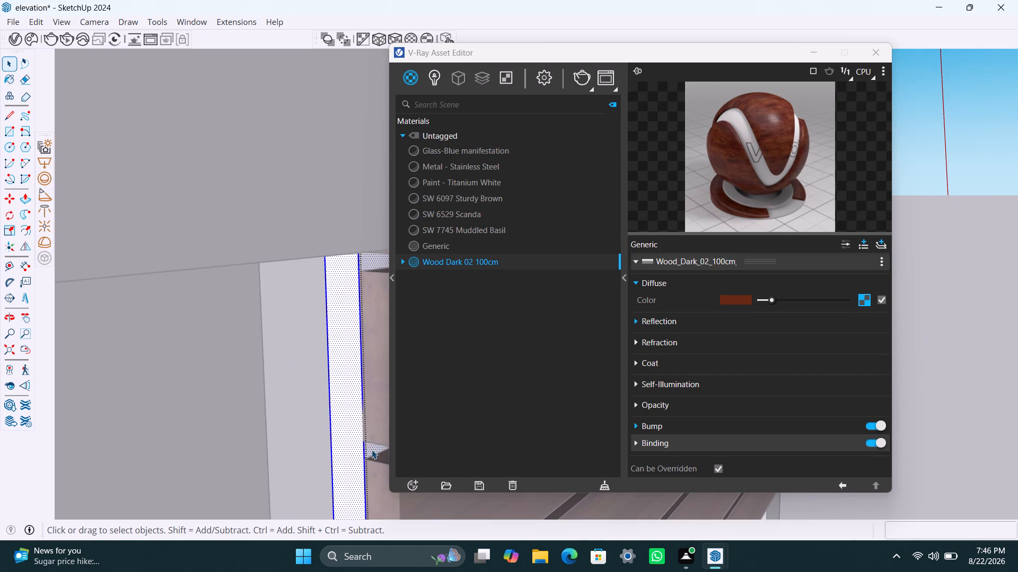
{"action": "left_click", "coordinate": [372, 451]}
{"action": "key", "text": "p"}
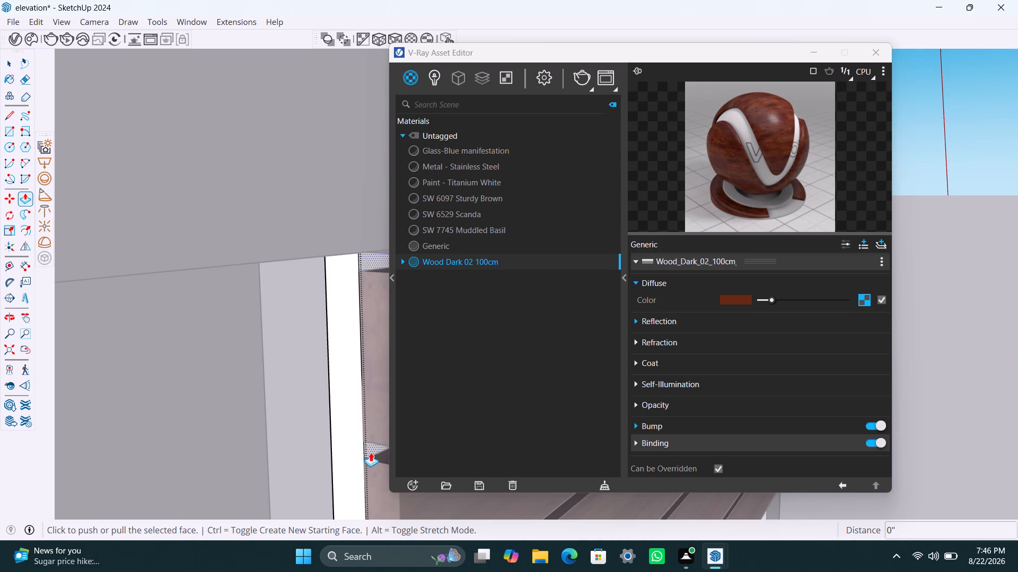
{"action": "left_click", "coordinate": [369, 451]}
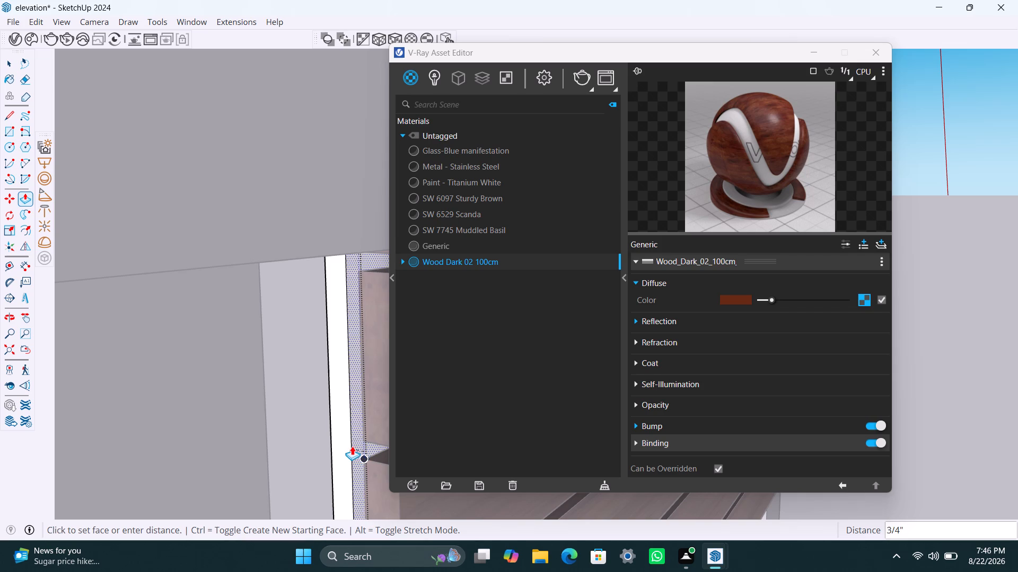
{"action": "left_click", "coordinate": [352, 446]}
{"action": "key", "text": "space"}
{"action": "scroll", "coordinate": [292, 419], "scroll_direction": "down", "scroll_amount": 7}
{"action": "scroll", "coordinate": [278, 368], "scroll_direction": "down", "scroll_amount": 11}
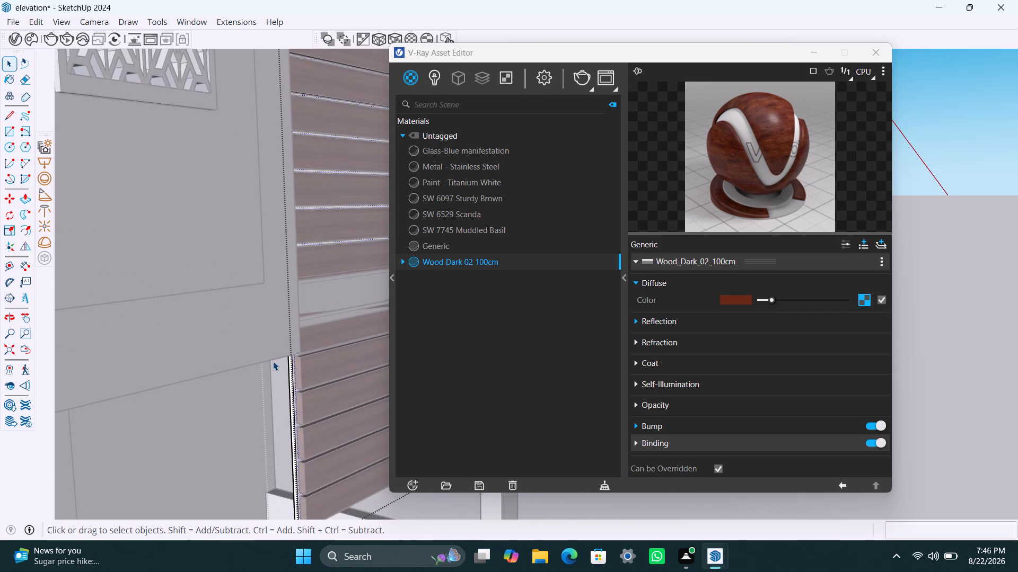
Leave the wall group and examine the whole front elevation, checking the tower's lower wood slats.
{"action": "scroll", "coordinate": [291, 361], "scroll_direction": "down", "scroll_amount": 8}
{"action": "key", "text": "space"}
{"action": "scroll", "coordinate": [315, 397], "scroll_direction": "down", "scroll_amount": 8}
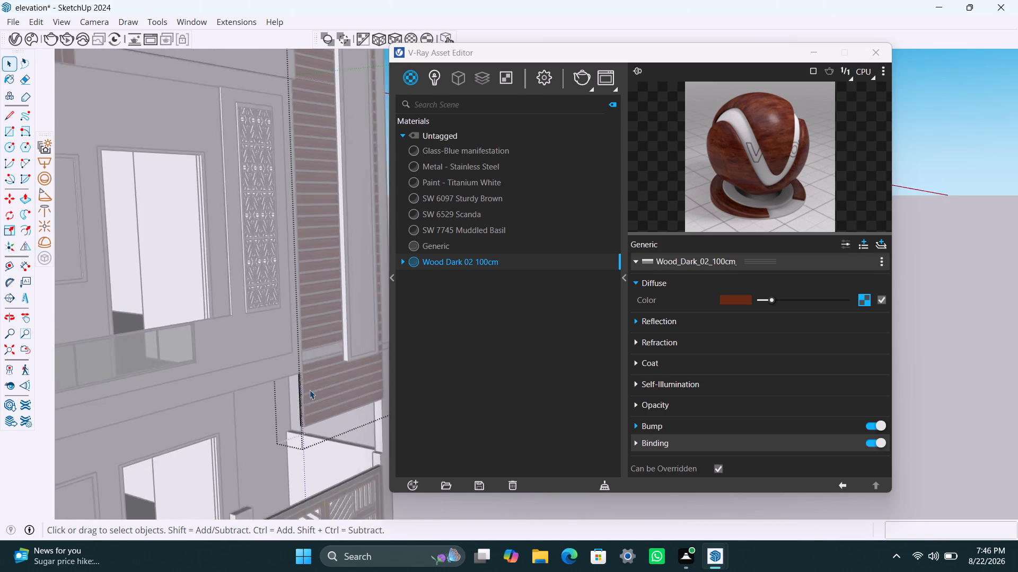
{"action": "scroll", "coordinate": [310, 390], "scroll_direction": "down", "scroll_amount": 3}
{"action": "middle_click_drag", "start_coordinate": [302, 399], "coordinate": [104, 379]}
{"action": "left_click", "coordinate": [87, 371]}
{"action": "scroll", "coordinate": [141, 347], "scroll_direction": "down", "scroll_amount": 4}
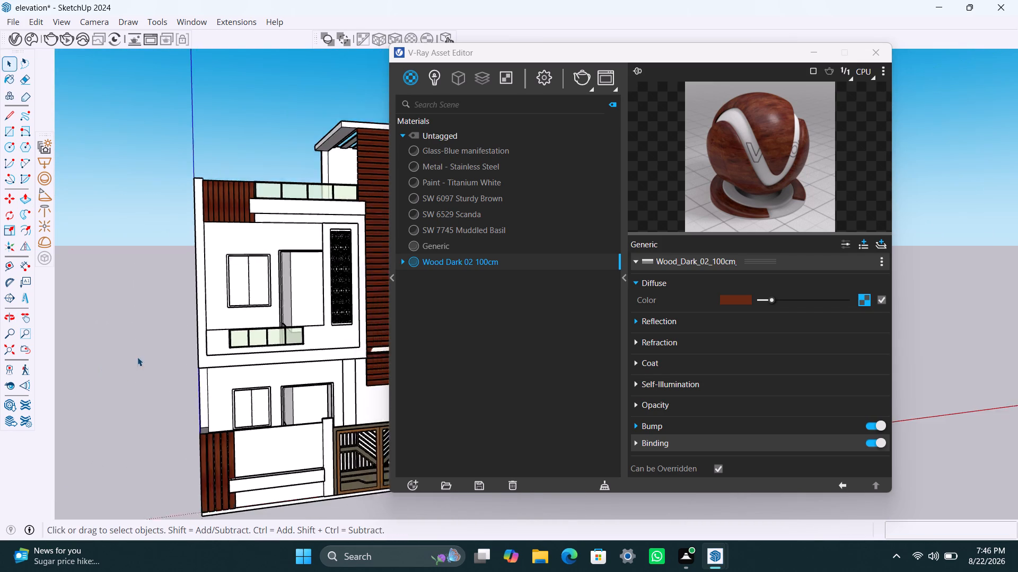
{"action": "scroll", "coordinate": [137, 357], "scroll_direction": "down", "scroll_amount": 2}
{"action": "middle_click_drag", "start_coordinate": [175, 361], "coordinate": [115, 355]}
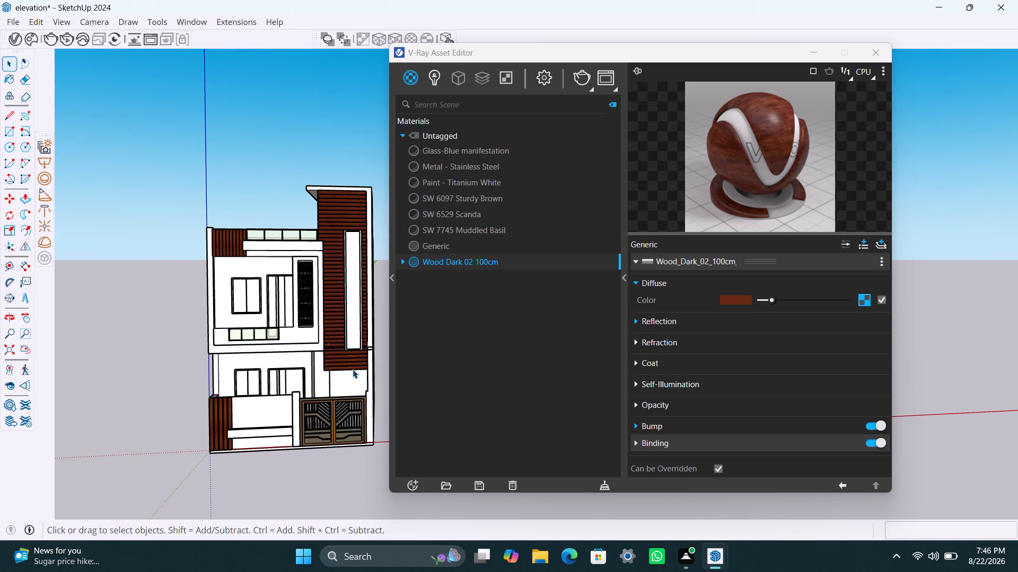
Open the slat hidden by the white band near the tower's base and pull its front face out about 1 3/16".
{"action": "scroll", "coordinate": [373, 355], "scroll_direction": "up", "scroll_amount": 8}
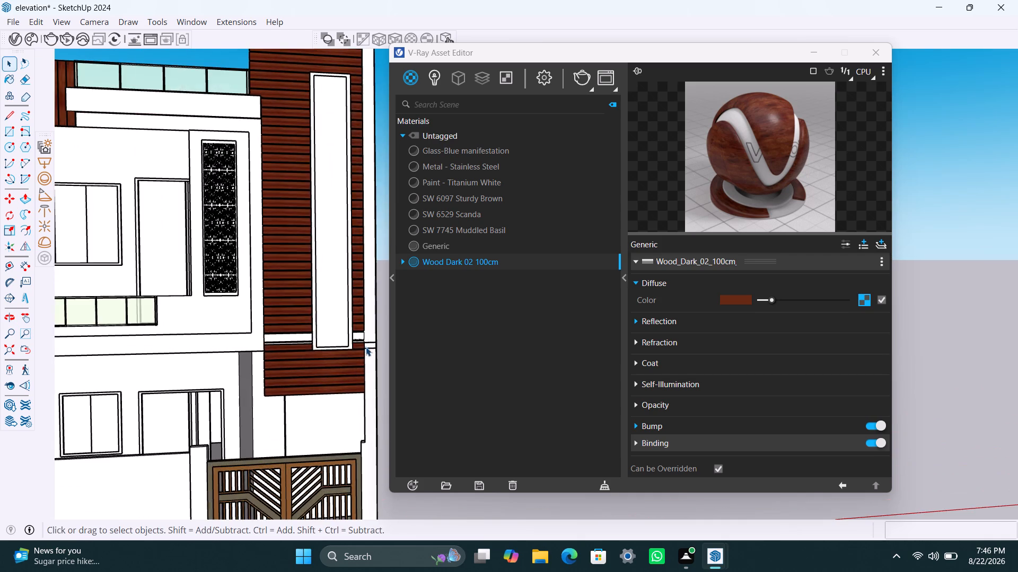
{"action": "middle_click_drag", "start_coordinate": [366, 347], "coordinate": [309, 353]}
{"action": "scroll", "coordinate": [380, 353], "scroll_direction": "up", "scroll_amount": 8}
{"action": "middle_click_drag", "start_coordinate": [375, 336], "coordinate": [375, 336]}
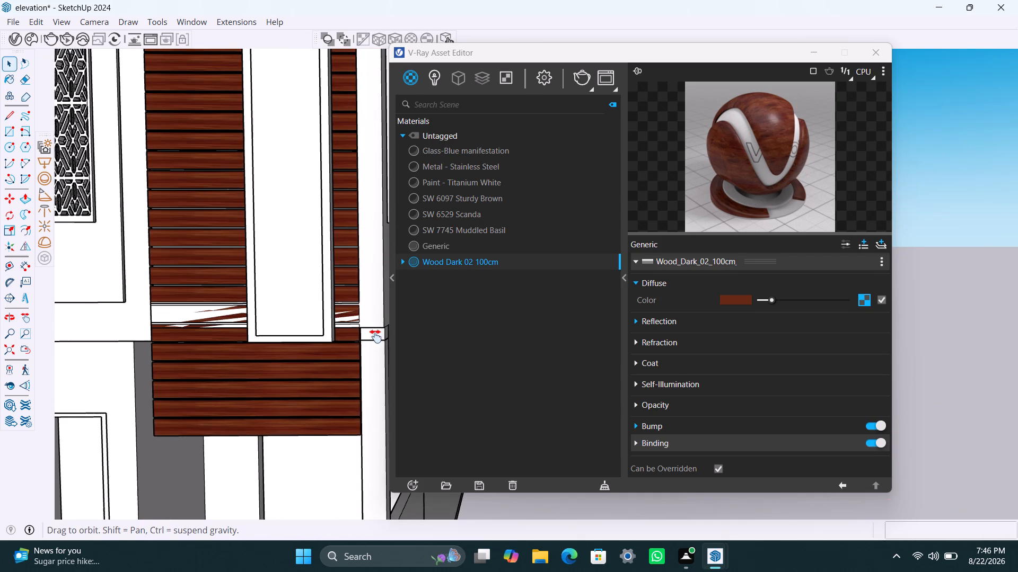
{"action": "middle_click_drag", "start_coordinate": [375, 336], "coordinate": [269, 376]}
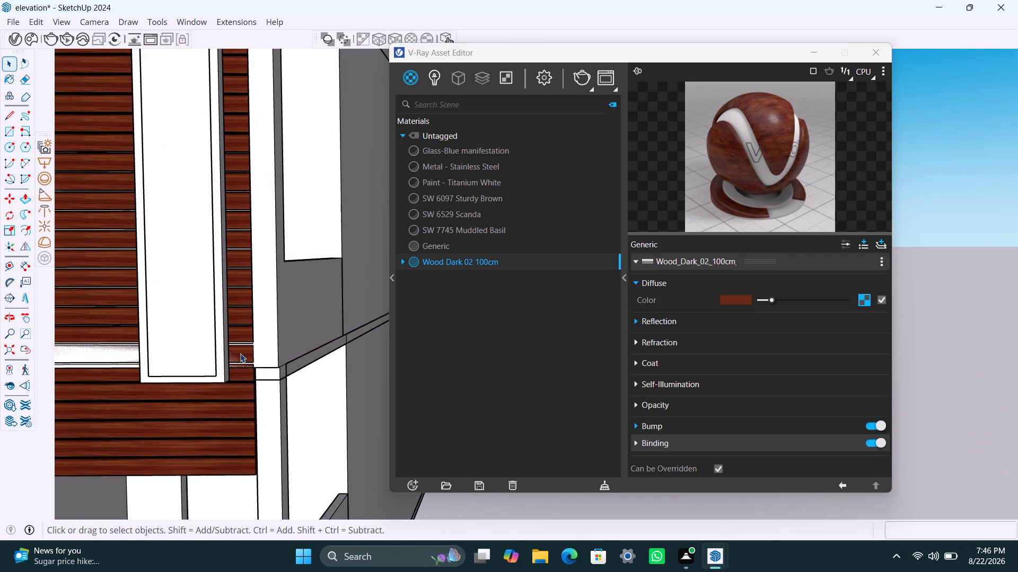
{"action": "scroll", "coordinate": [240, 353], "scroll_direction": "down", "scroll_amount": 3}
{"action": "middle_click_drag", "start_coordinate": [244, 355], "coordinate": [406, 359]}
{"action": "scroll", "coordinate": [244, 359], "scroll_direction": "up", "scroll_amount": 6}
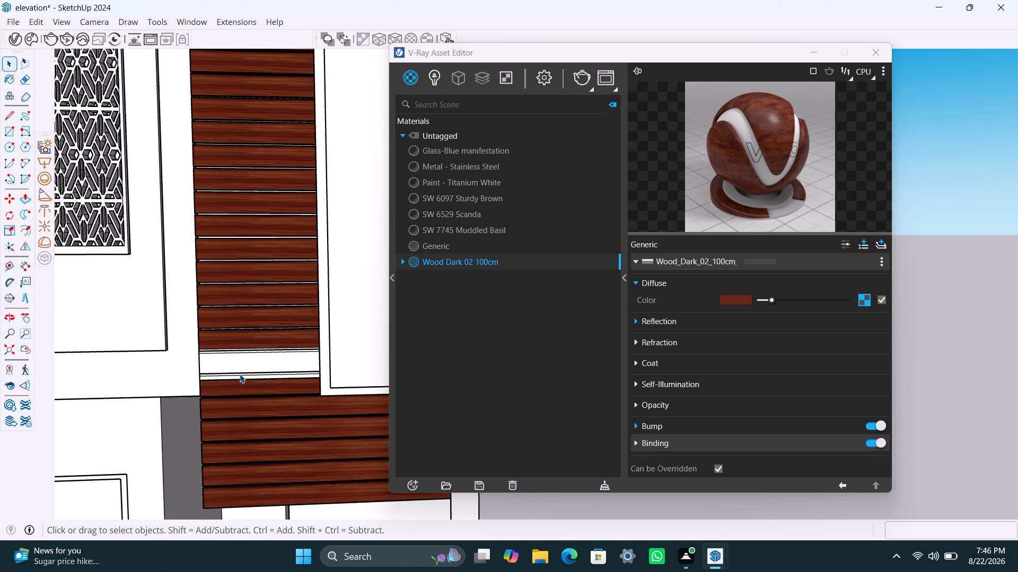
{"action": "scroll", "coordinate": [240, 374], "scroll_direction": "up", "scroll_amount": 2}
{"action": "double_click", "coordinate": [236, 359]}
{"action": "left_click", "coordinate": [236, 359]}
{"action": "left_click", "coordinate": [239, 359]}
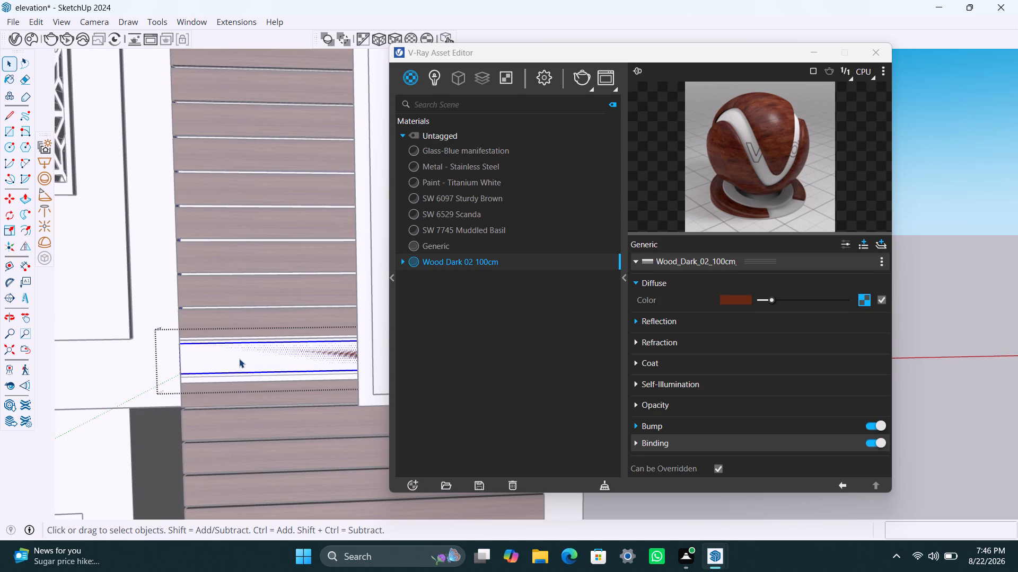
{"action": "left_click", "coordinate": [240, 359]}
{"action": "left_click", "coordinate": [241, 360]}
{"action": "key", "text": "p"}
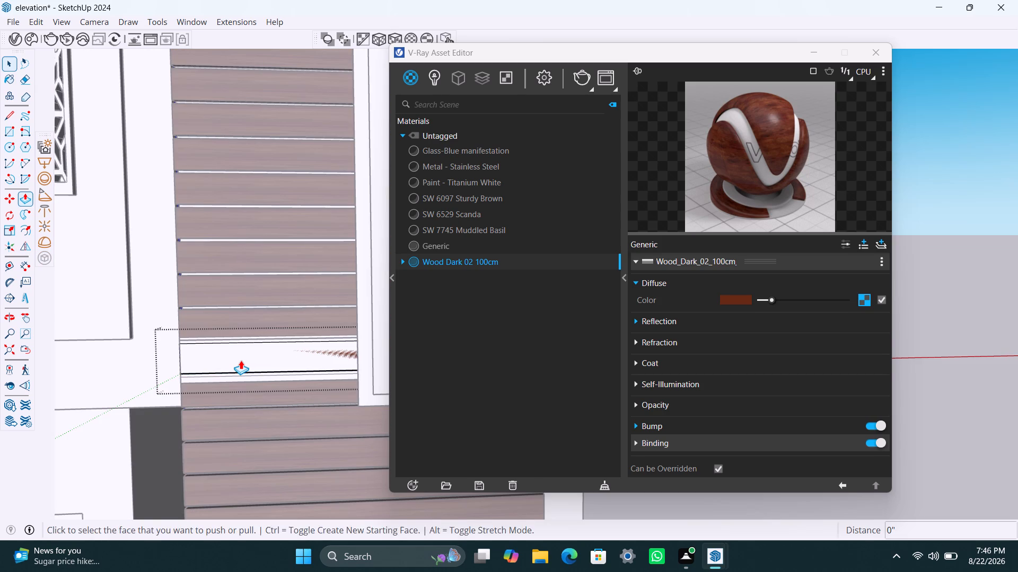
{"action": "left_click", "coordinate": [241, 360]}
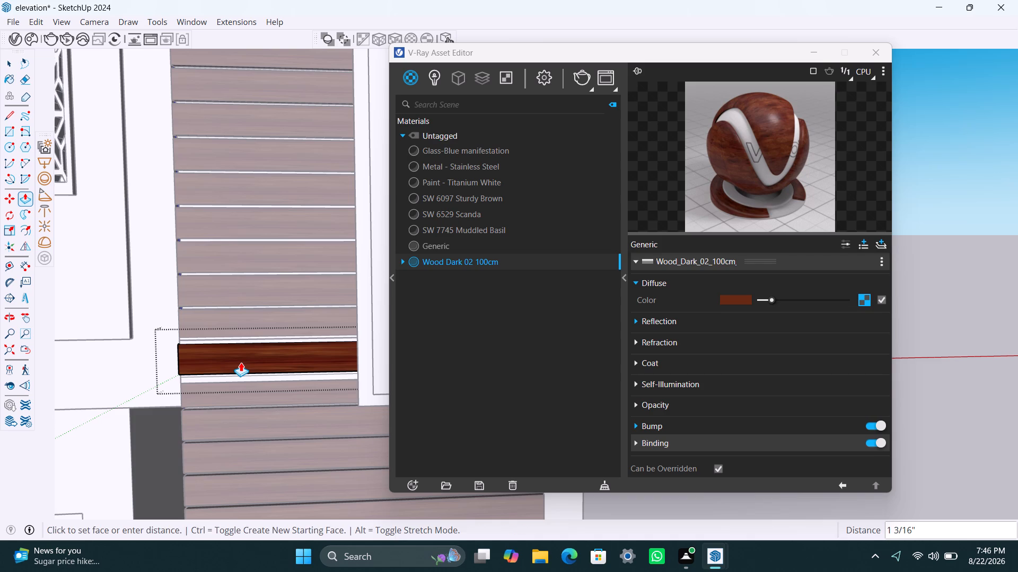
{"action": "left_click", "coordinate": [241, 362]}
{"action": "key", "text": "space"}
{"action": "left_click", "coordinate": [165, 367]}
{"action": "scroll", "coordinate": [160, 359], "scroll_direction": "down", "scroll_amount": 19}
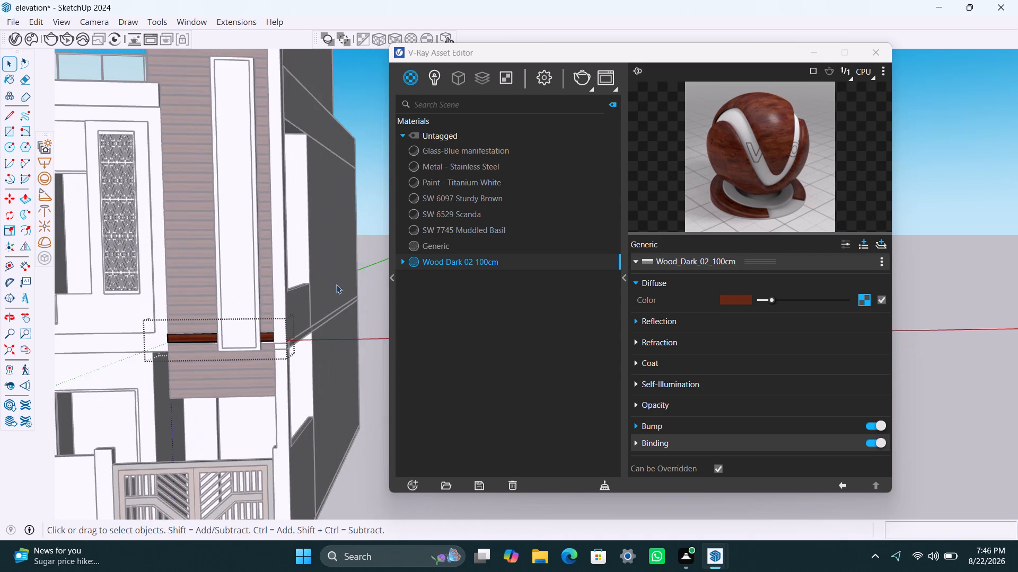
{"action": "left_click", "coordinate": [367, 245]}
{"action": "scroll", "coordinate": [219, 395], "scroll_direction": "down", "scroll_amount": 3}
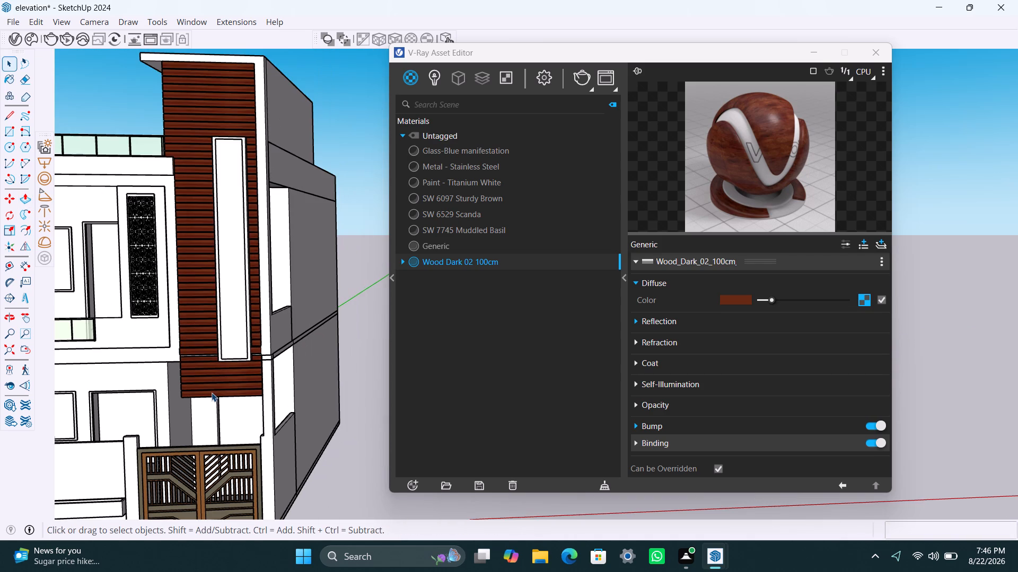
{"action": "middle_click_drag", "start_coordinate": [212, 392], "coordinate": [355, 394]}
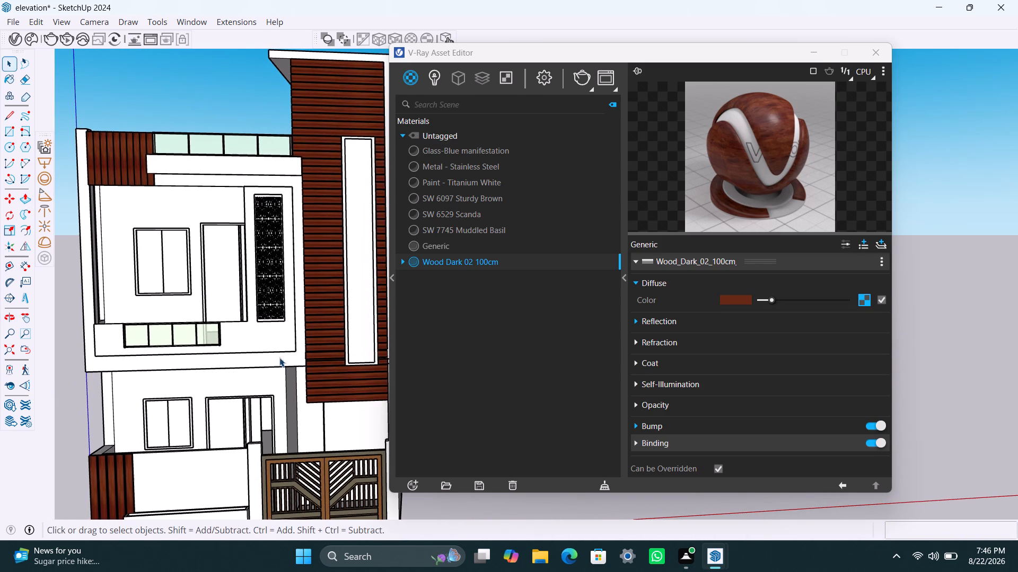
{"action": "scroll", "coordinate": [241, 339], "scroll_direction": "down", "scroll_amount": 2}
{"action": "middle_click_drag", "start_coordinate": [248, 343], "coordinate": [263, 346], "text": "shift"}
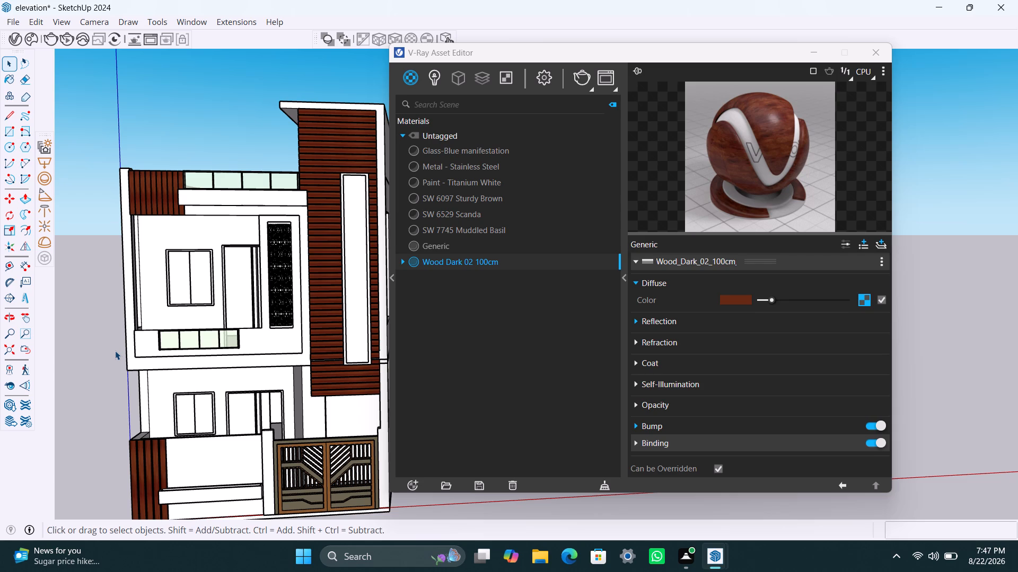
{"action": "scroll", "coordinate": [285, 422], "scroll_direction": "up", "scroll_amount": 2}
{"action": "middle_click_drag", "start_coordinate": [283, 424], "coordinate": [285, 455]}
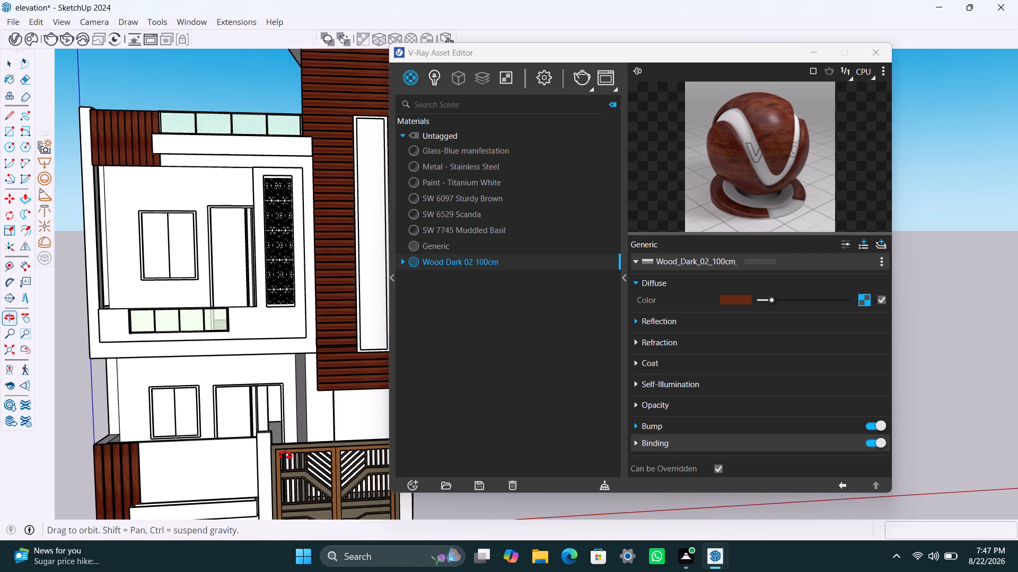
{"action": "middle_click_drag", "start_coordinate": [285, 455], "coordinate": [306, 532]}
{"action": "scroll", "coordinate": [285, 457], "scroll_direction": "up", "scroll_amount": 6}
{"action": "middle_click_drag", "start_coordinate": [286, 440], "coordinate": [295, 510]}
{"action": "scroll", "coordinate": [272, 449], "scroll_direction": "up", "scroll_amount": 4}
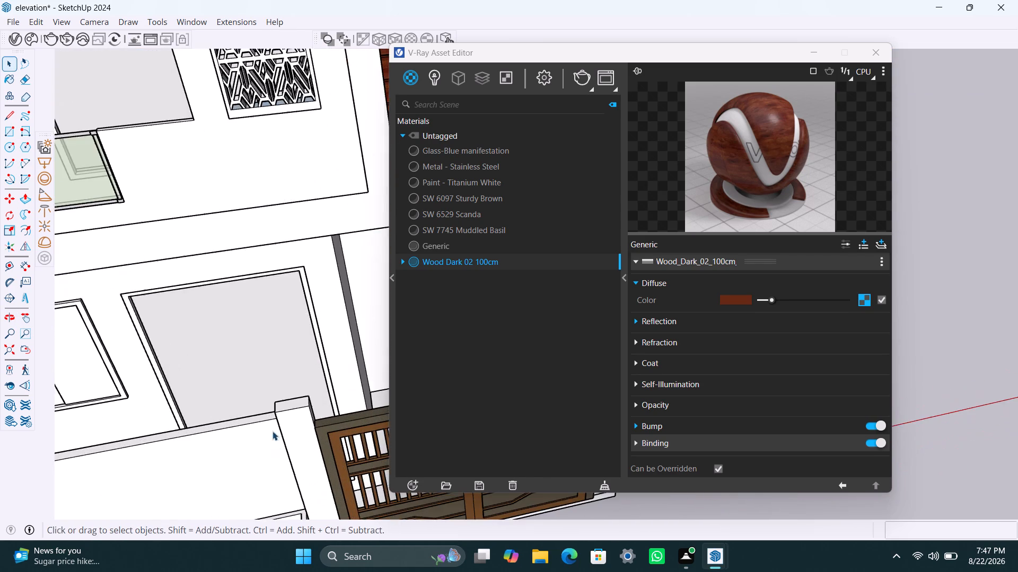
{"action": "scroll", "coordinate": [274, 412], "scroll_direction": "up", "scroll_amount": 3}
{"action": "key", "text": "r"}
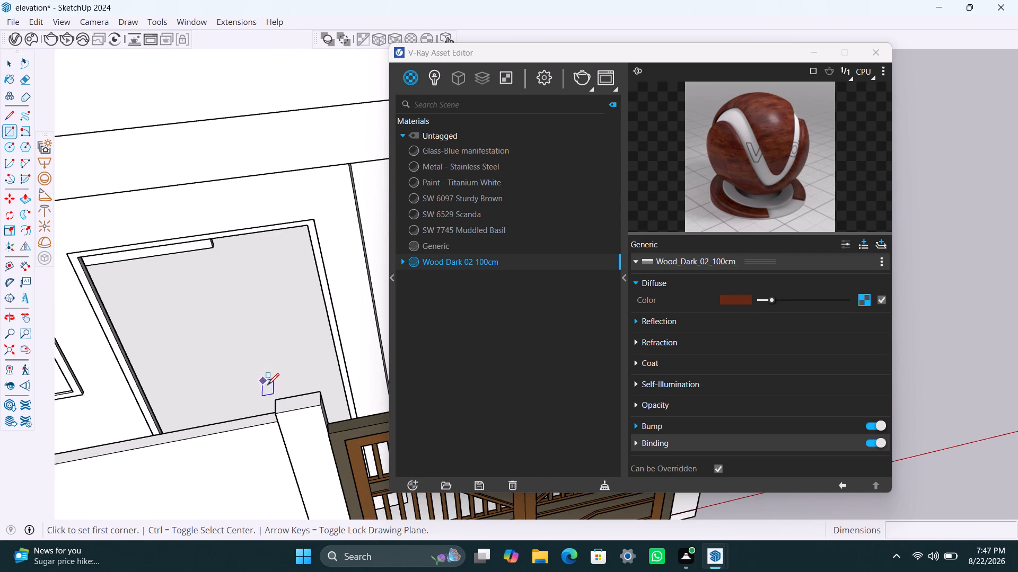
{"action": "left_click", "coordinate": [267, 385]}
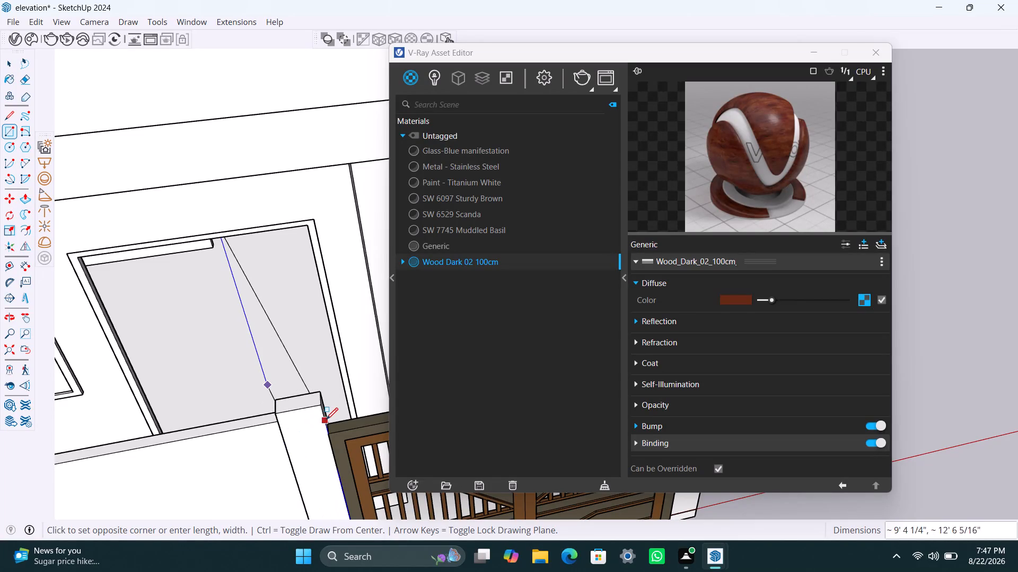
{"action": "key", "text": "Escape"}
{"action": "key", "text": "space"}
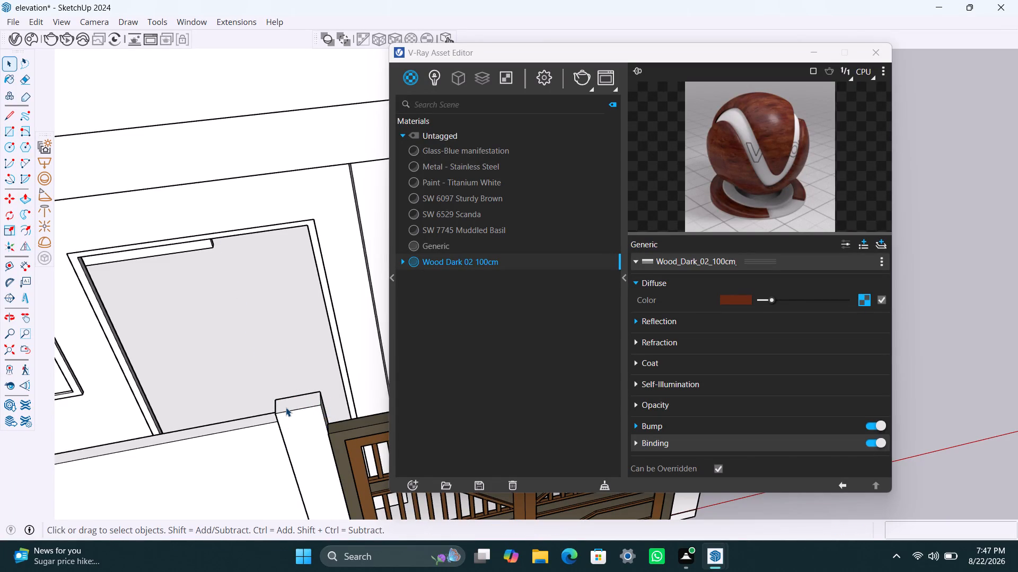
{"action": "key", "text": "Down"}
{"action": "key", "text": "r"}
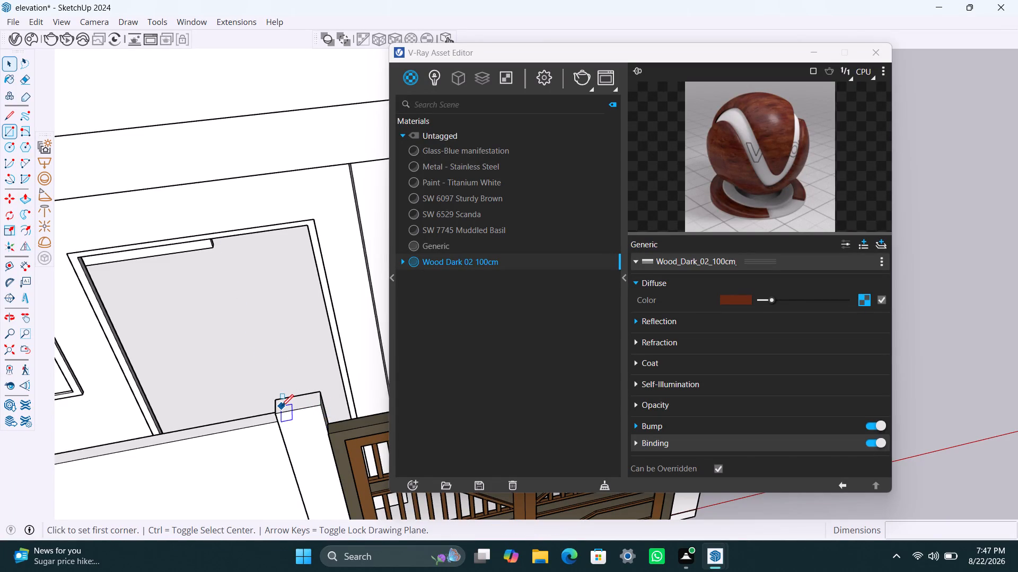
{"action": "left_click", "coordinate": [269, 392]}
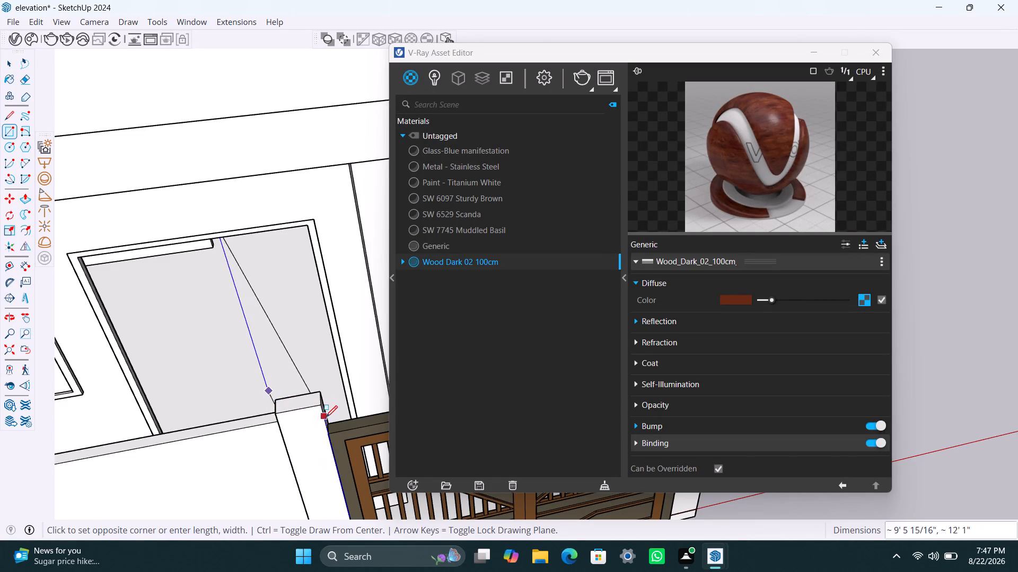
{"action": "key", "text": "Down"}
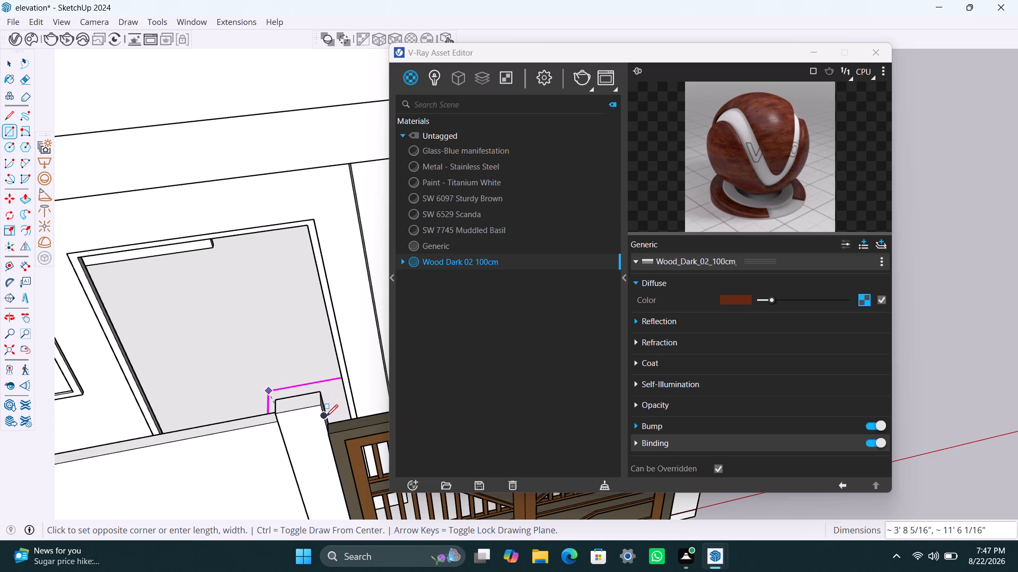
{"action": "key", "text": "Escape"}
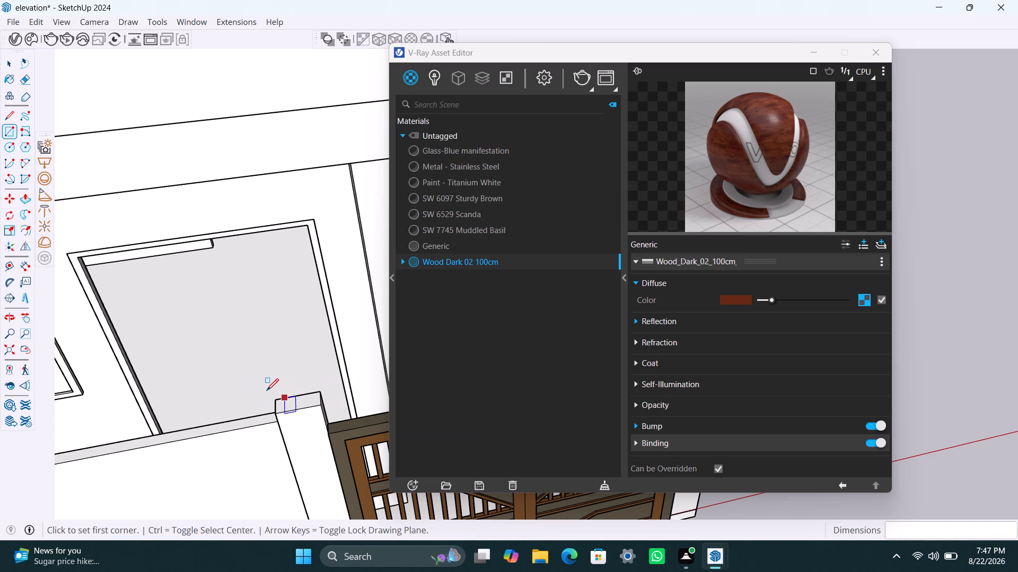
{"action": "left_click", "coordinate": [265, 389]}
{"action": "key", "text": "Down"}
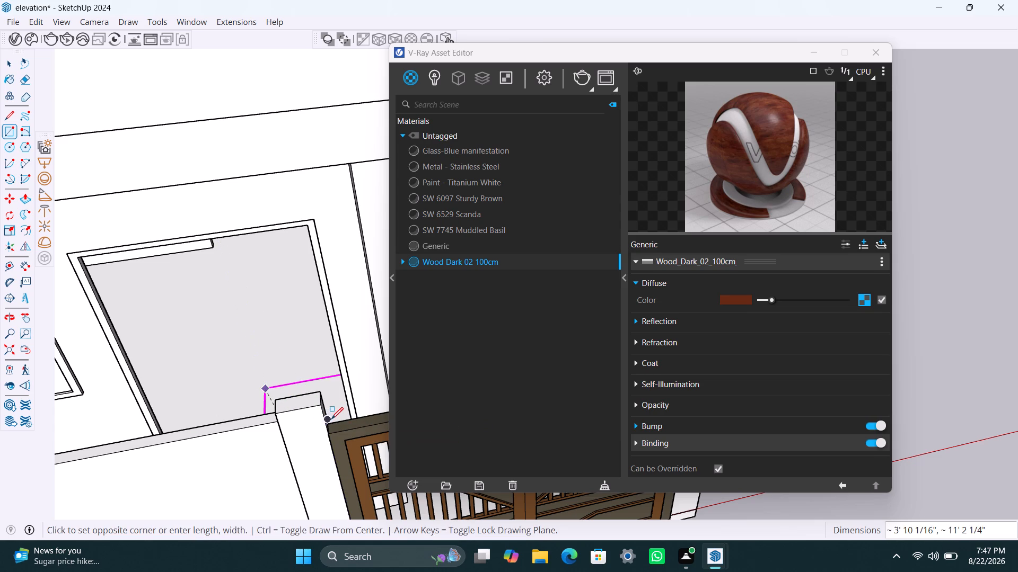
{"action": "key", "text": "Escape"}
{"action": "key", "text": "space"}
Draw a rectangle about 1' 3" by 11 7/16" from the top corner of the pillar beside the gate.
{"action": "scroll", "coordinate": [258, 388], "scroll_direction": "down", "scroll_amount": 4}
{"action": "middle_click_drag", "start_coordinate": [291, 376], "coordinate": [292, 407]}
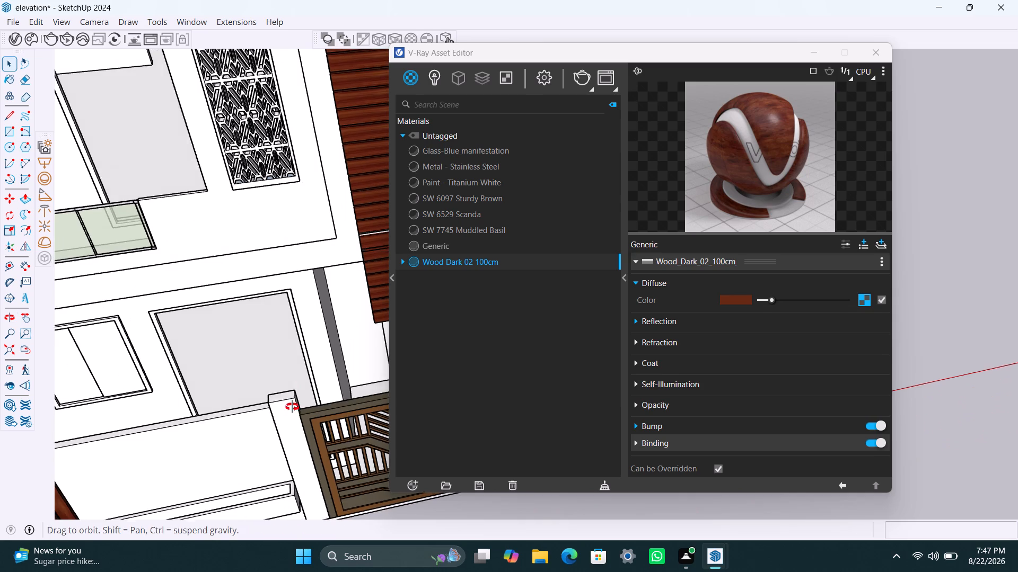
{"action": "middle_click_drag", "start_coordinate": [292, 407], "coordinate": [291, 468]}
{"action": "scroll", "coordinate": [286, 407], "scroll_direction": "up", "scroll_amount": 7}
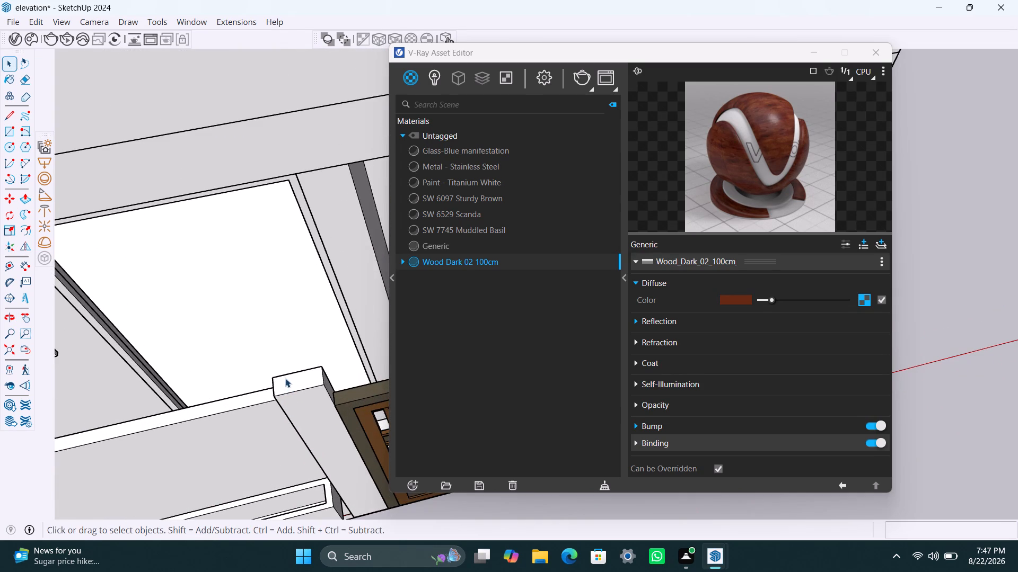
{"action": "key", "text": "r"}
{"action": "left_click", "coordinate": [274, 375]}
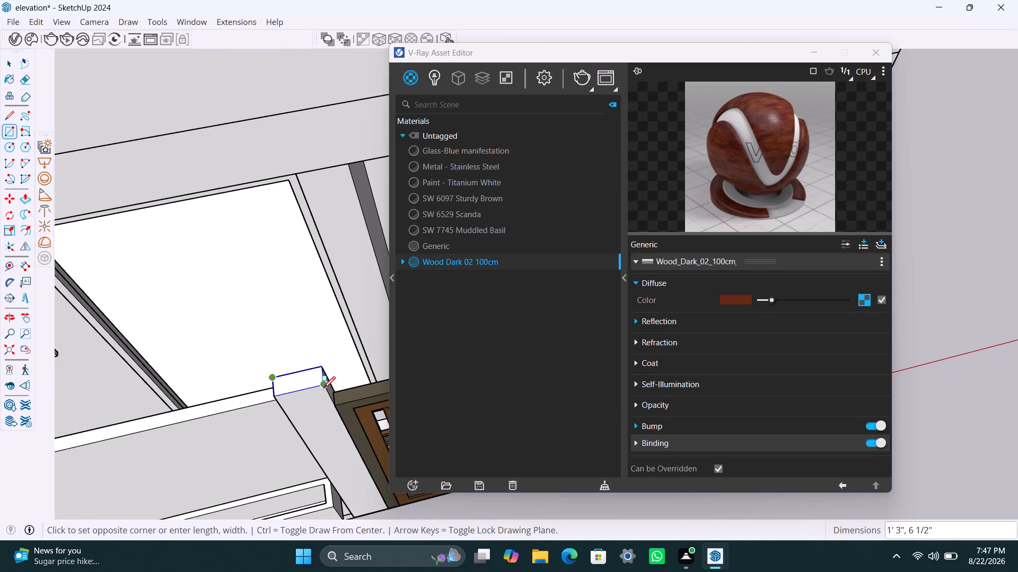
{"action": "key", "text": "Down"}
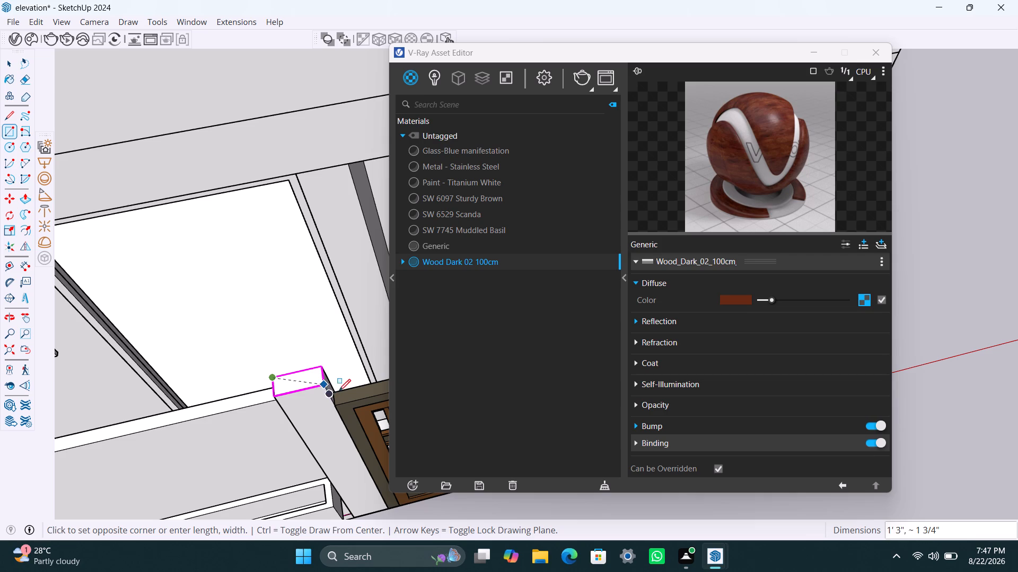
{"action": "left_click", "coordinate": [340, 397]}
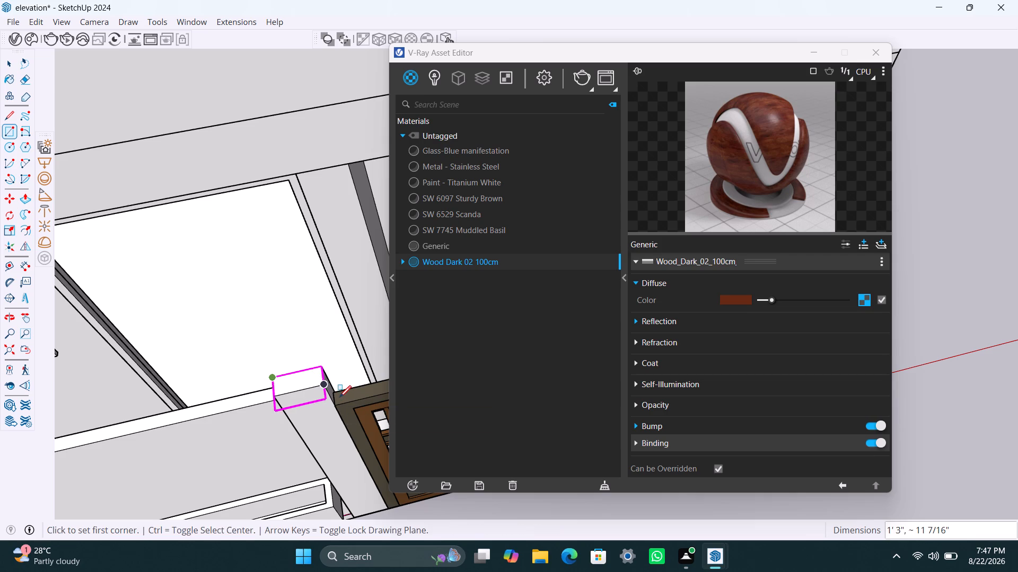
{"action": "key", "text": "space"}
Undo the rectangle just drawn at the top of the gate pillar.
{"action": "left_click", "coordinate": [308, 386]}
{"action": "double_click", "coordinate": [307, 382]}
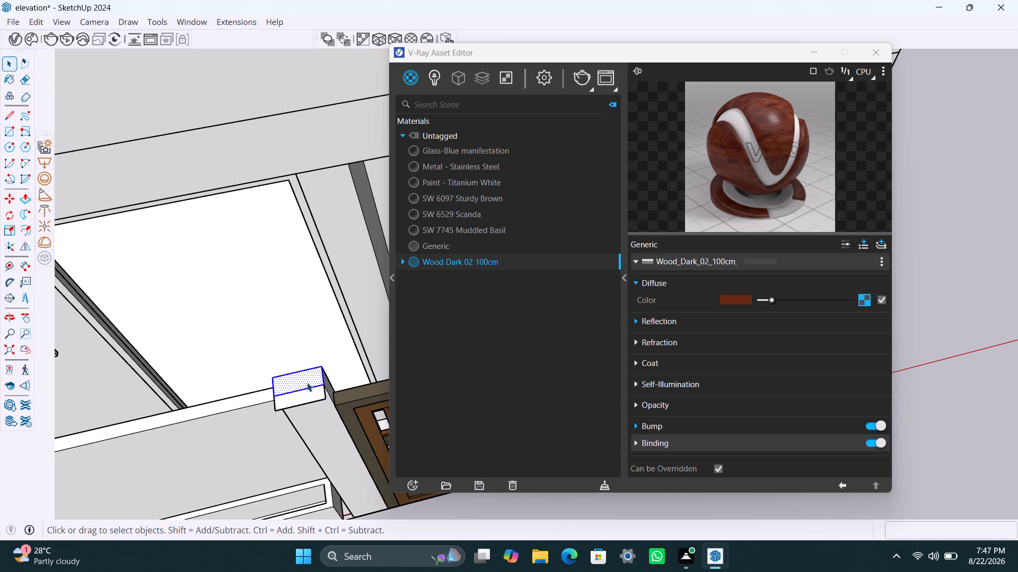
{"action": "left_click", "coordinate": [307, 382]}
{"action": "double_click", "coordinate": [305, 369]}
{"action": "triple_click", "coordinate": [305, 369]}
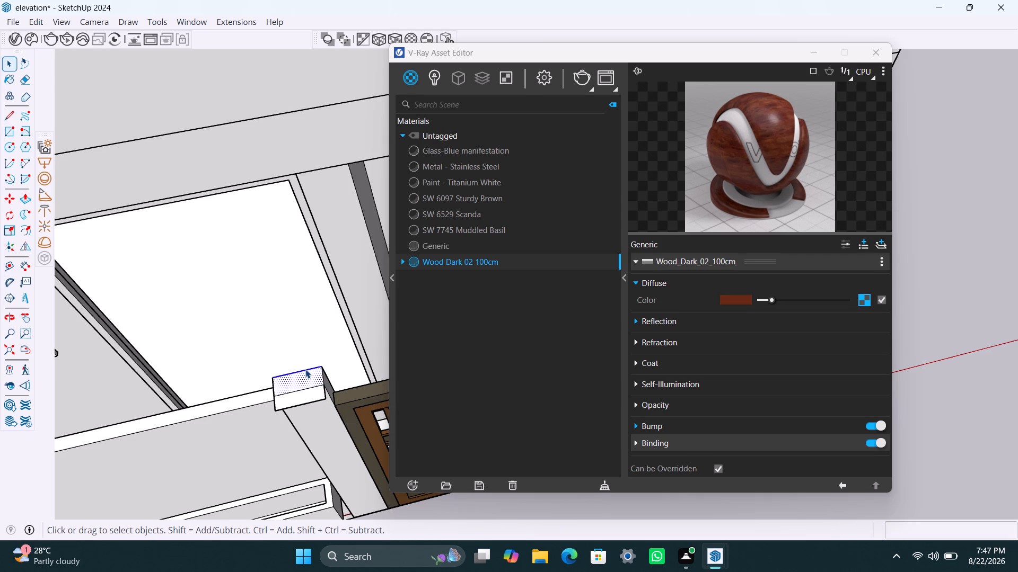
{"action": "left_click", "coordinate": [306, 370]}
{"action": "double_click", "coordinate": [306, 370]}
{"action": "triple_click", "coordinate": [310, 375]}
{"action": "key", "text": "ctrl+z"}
Make a group from the selected top face of the pillar beside the gate.
{"action": "right_click", "coordinate": [304, 382]}
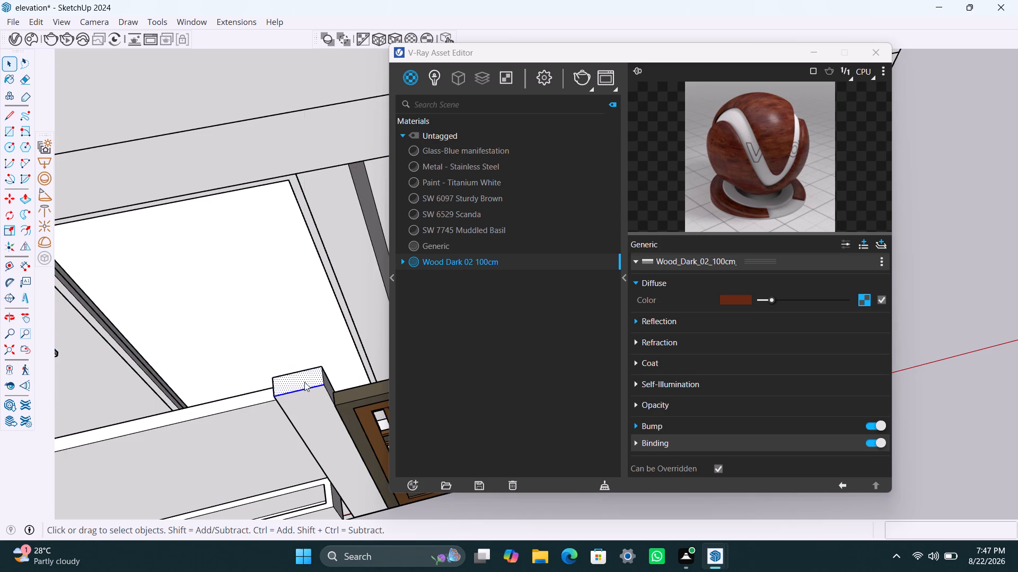
{"action": "left_click", "coordinate": [362, 208]}
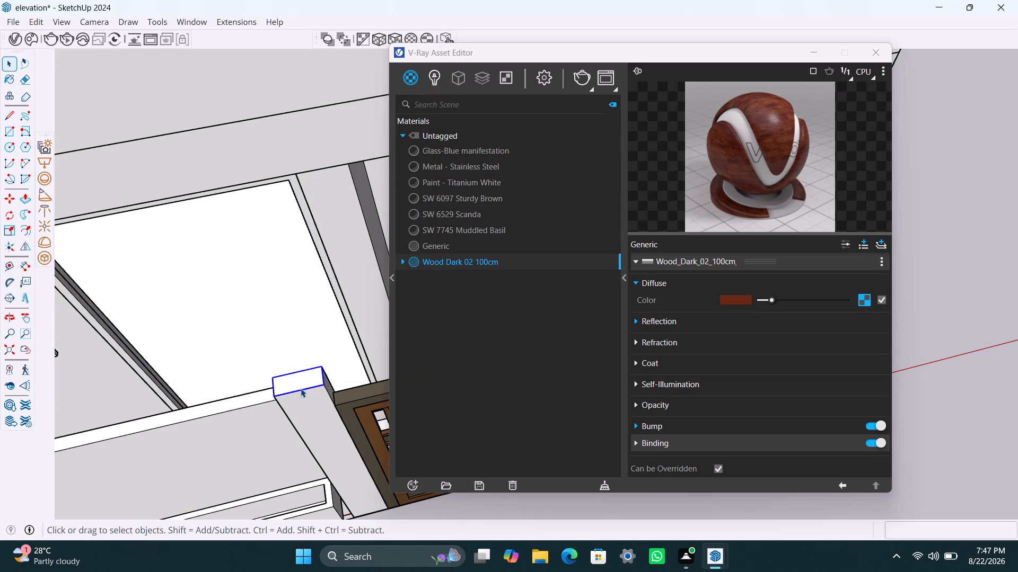
Open the new group on top of the pillar beside the gate and extrude its face up 2".
{"action": "triple_click", "coordinate": [301, 383]}
{"action": "key", "text": "p"}
{"action": "left_click", "coordinate": [301, 382]}
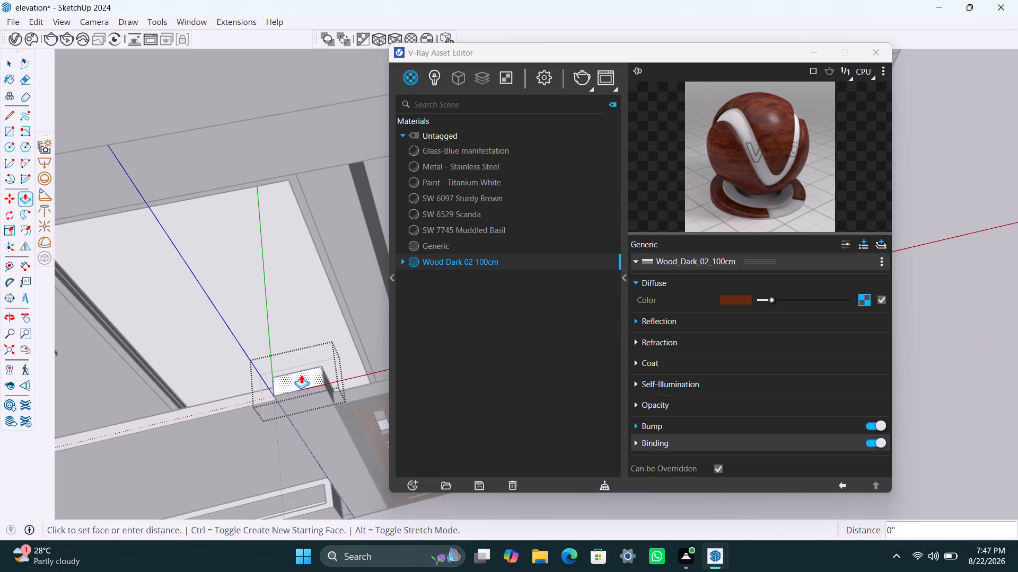
{"action": "type", "text": "2\""}
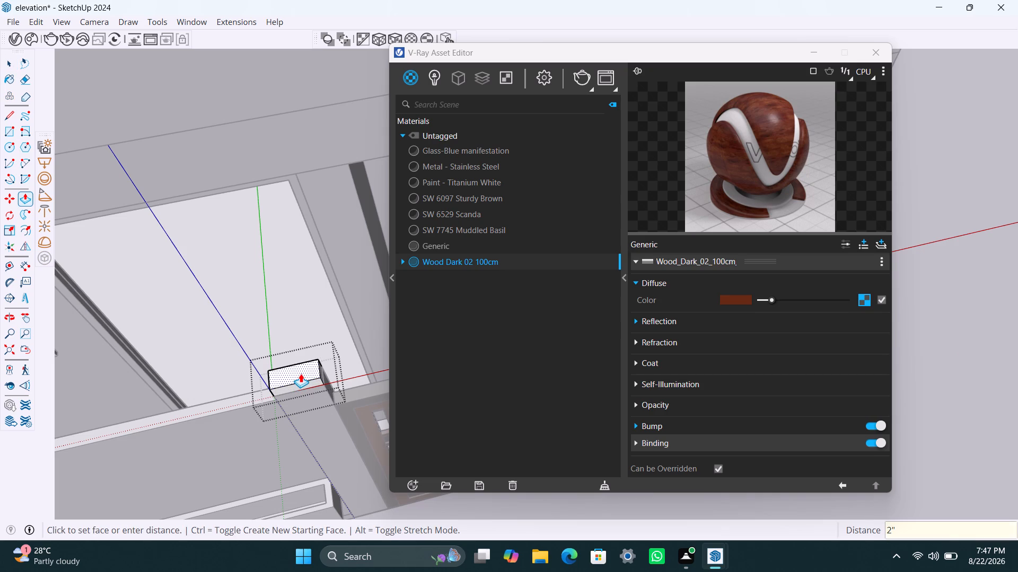
{"action": "key", "text": "Return"}
{"action": "key", "text": "space"}
Pull the front face of the pillar's new cap outward by 2".
{"action": "scroll", "coordinate": [301, 390], "scroll_direction": "up", "scroll_amount": 12}
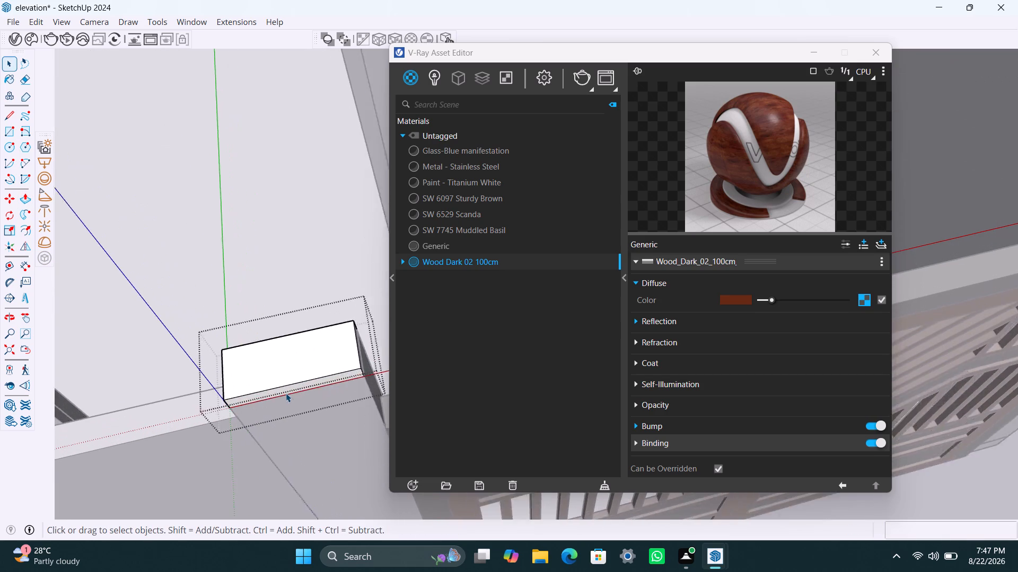
{"action": "left_click", "coordinate": [279, 390]}
{"action": "key", "text": "p"}
{"action": "left_click", "coordinate": [279, 390]}
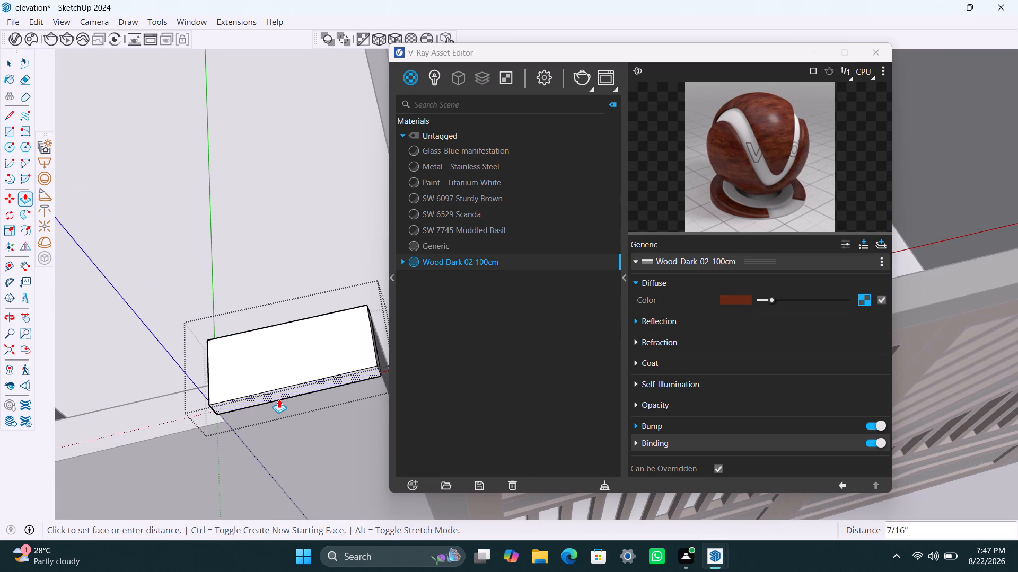
{"action": "type", "text": "2\""}
{"action": "key", "text": "Return"}
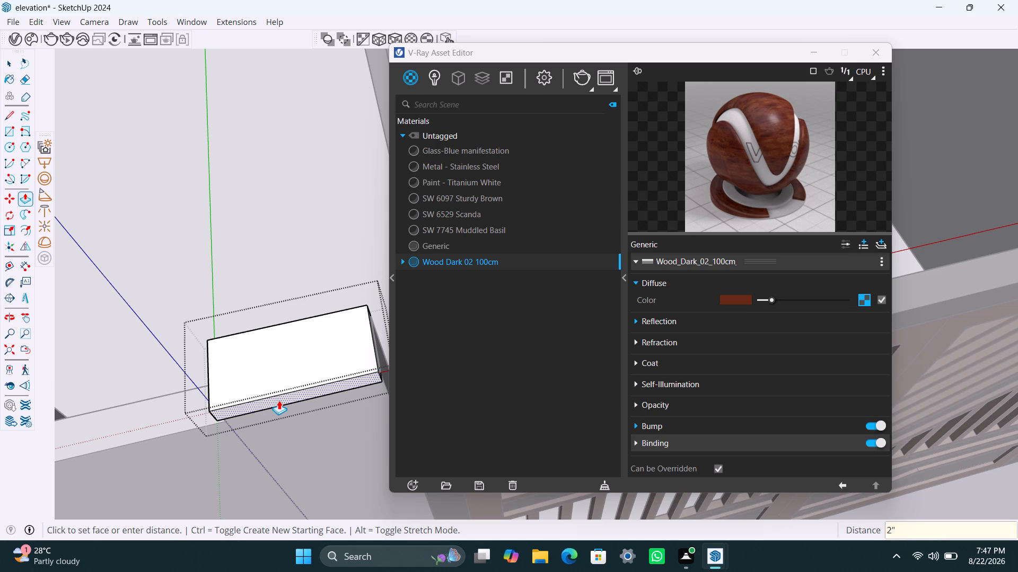
{"action": "key", "text": "space"}
Pull the gate-side face of the pillar cap outward by 2".
{"action": "scroll", "coordinate": [291, 396], "scroll_direction": "down", "scroll_amount": 6}
{"action": "middle_click_drag", "start_coordinate": [297, 386], "coordinate": [148, 381]}
{"action": "scroll", "coordinate": [337, 310], "scroll_direction": "up", "scroll_amount": 7}
{"action": "left_click", "coordinate": [348, 284]}
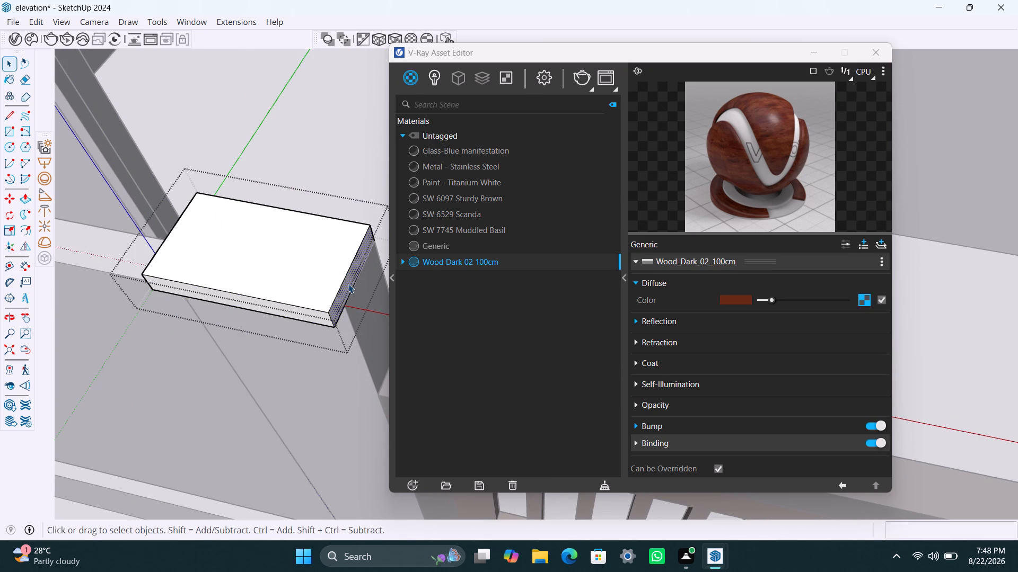
{"action": "key", "text": "p"}
{"action": "left_click", "coordinate": [348, 284]}
{"action": "type", "text": "2\""}
{"action": "key", "text": "Return"}
{"action": "key", "text": "space"}
Pull the pillar cap's side face opposite the gate outward by 2".
{"action": "scroll", "coordinate": [289, 298], "scroll_direction": "down", "scroll_amount": 6}
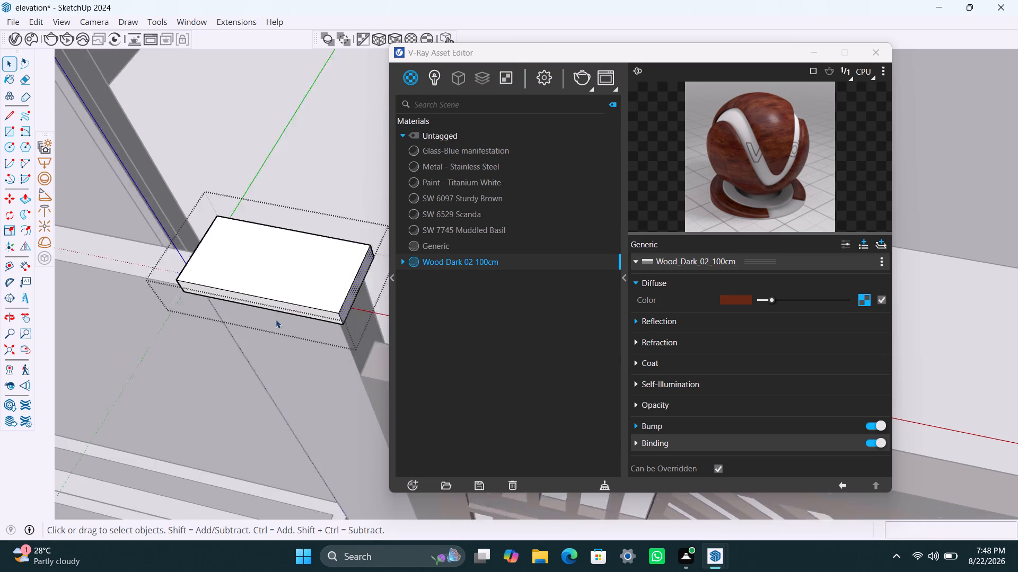
{"action": "middle_click_drag", "start_coordinate": [252, 335], "coordinate": [508, 301]}
{"action": "scroll", "coordinate": [329, 380], "scroll_direction": "down", "scroll_amount": 4}
{"action": "middle_click_drag", "start_coordinate": [327, 394], "coordinate": [302, 343]}
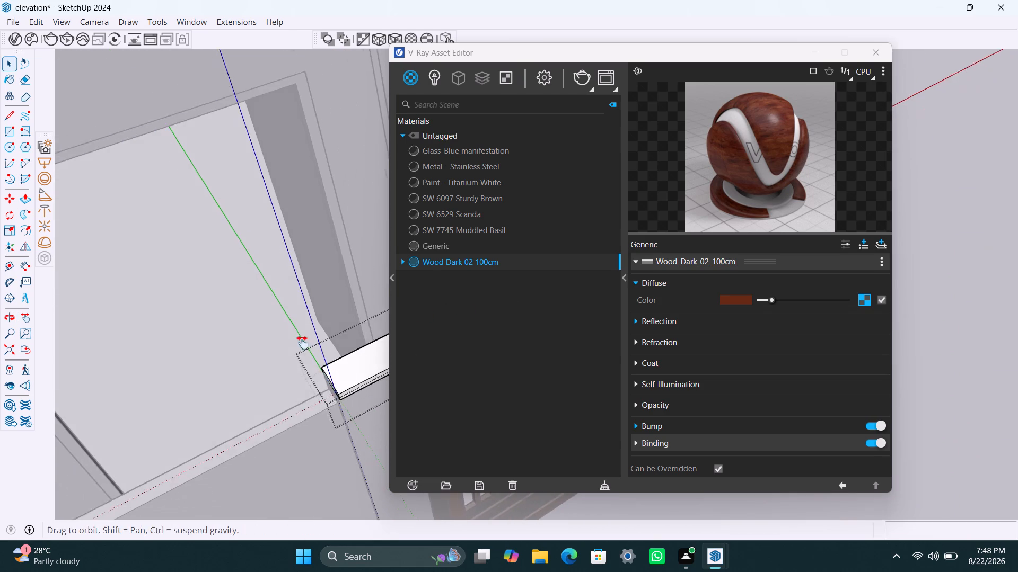
{"action": "middle_click_drag", "start_coordinate": [302, 343], "coordinate": [291, 329]}
{"action": "scroll", "coordinate": [291, 349], "scroll_direction": "up", "scroll_amount": 4}
{"action": "middle_click_drag", "start_coordinate": [303, 350], "coordinate": [344, 350]}
{"action": "scroll", "coordinate": [328, 364], "scroll_direction": "up", "scroll_amount": 13}
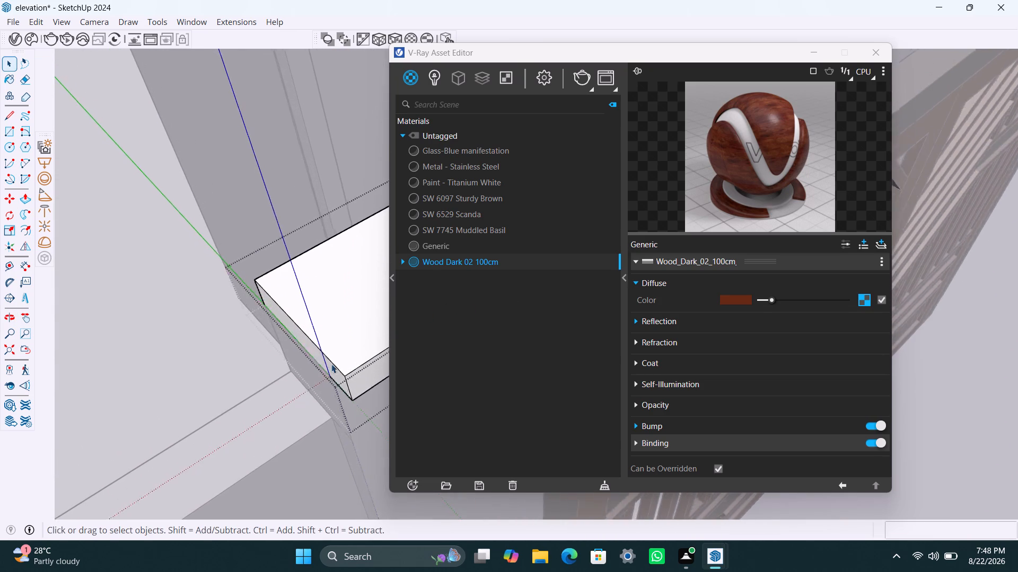
{"action": "left_click", "coordinate": [334, 367]}
{"action": "key", "text": "p"}
{"action": "left_click", "coordinate": [335, 370]}
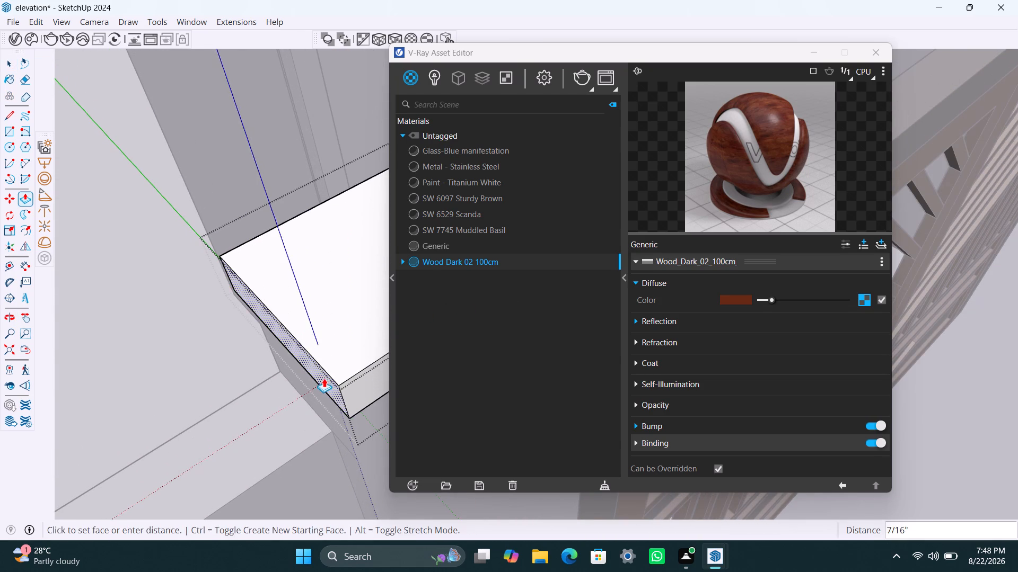
{"action": "type", "text": "2\""}
{"action": "key", "text": "Return"}
{"action": "key", "text": "space"}
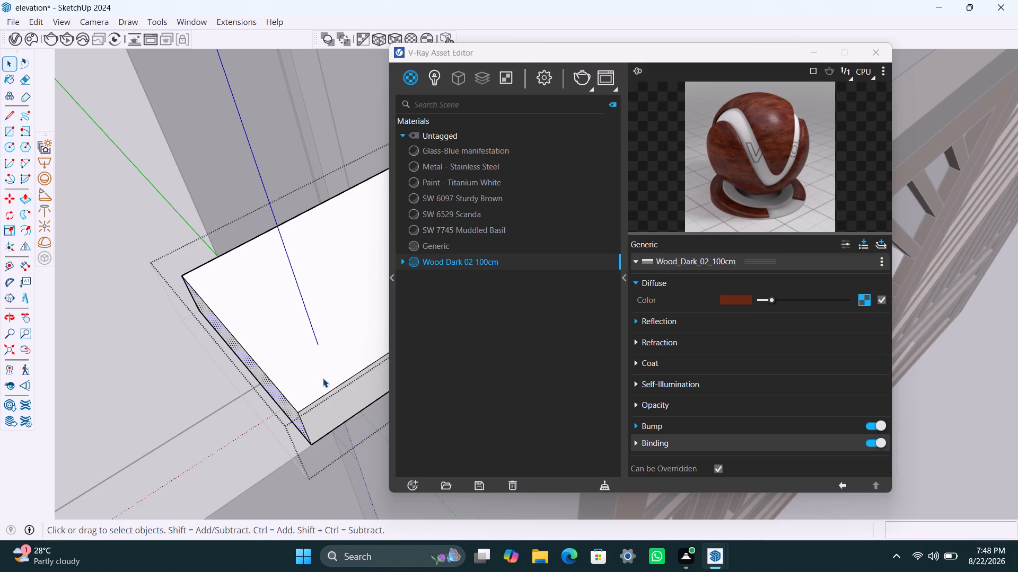
Pull the rear face of the pillar cap, facing the house, outward by 2".
{"action": "scroll", "coordinate": [334, 360], "scroll_direction": "down", "scroll_amount": 11}
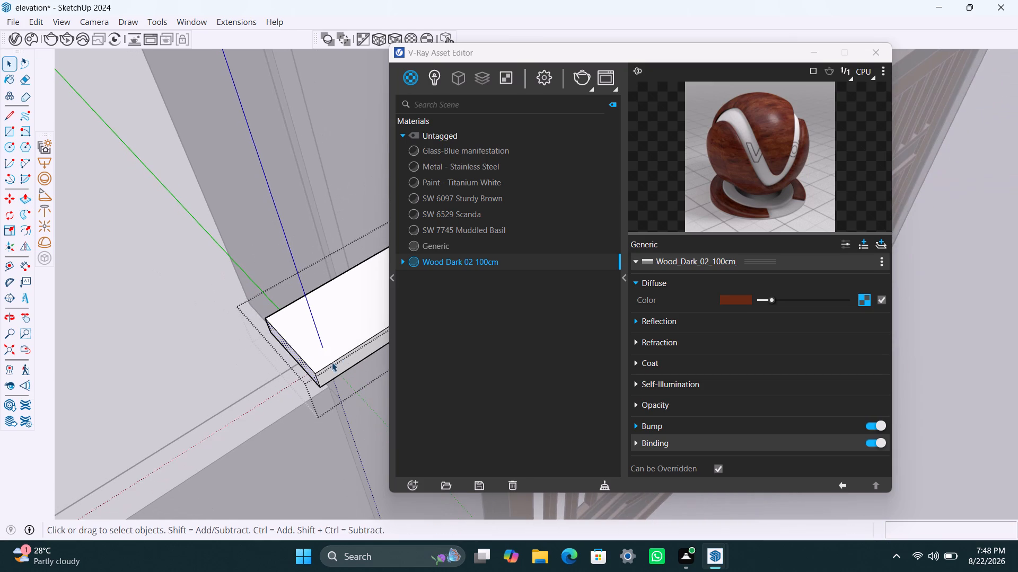
{"action": "middle_click_drag", "start_coordinate": [317, 372], "coordinate": [192, 356]}
{"action": "scroll", "coordinate": [282, 280], "scroll_direction": "down", "scroll_amount": 5}
{"action": "middle_click_drag", "start_coordinate": [305, 279], "coordinate": [305, 281]}
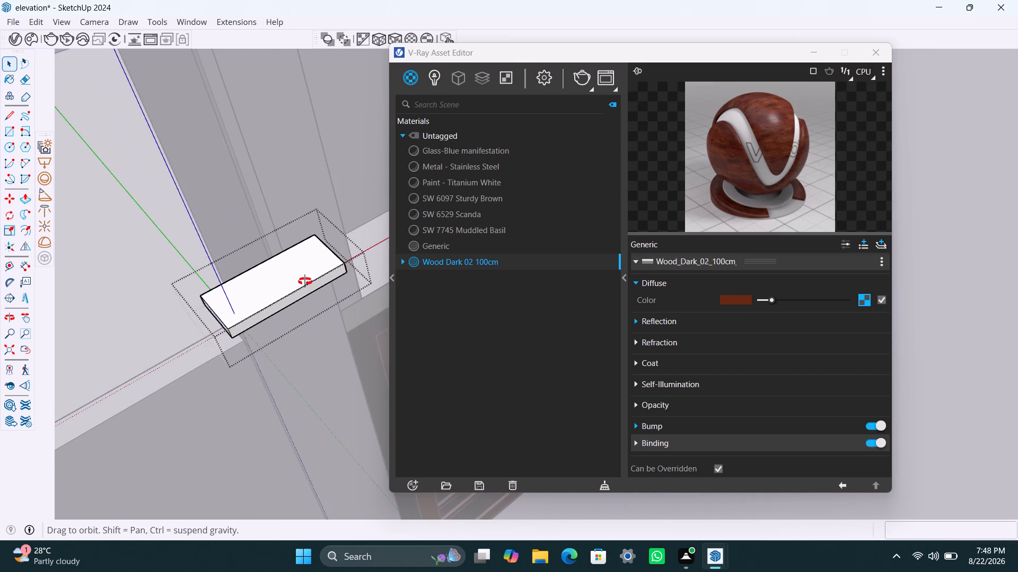
{"action": "middle_click_drag", "start_coordinate": [305, 281], "coordinate": [87, 397]}
{"action": "scroll", "coordinate": [348, 101], "scroll_direction": "up", "scroll_amount": 4}
{"action": "middle_click_drag", "start_coordinate": [289, 132], "coordinate": [279, 165]}
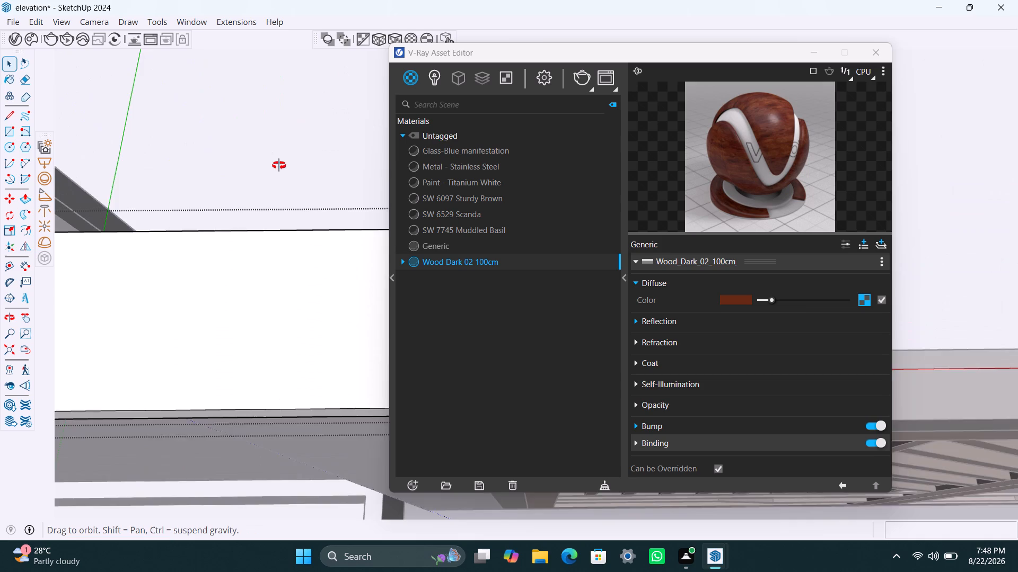
{"action": "middle_click_drag", "start_coordinate": [279, 165], "coordinate": [257, 217]}
{"action": "scroll", "coordinate": [236, 238], "scroll_direction": "down", "scroll_amount": 4}
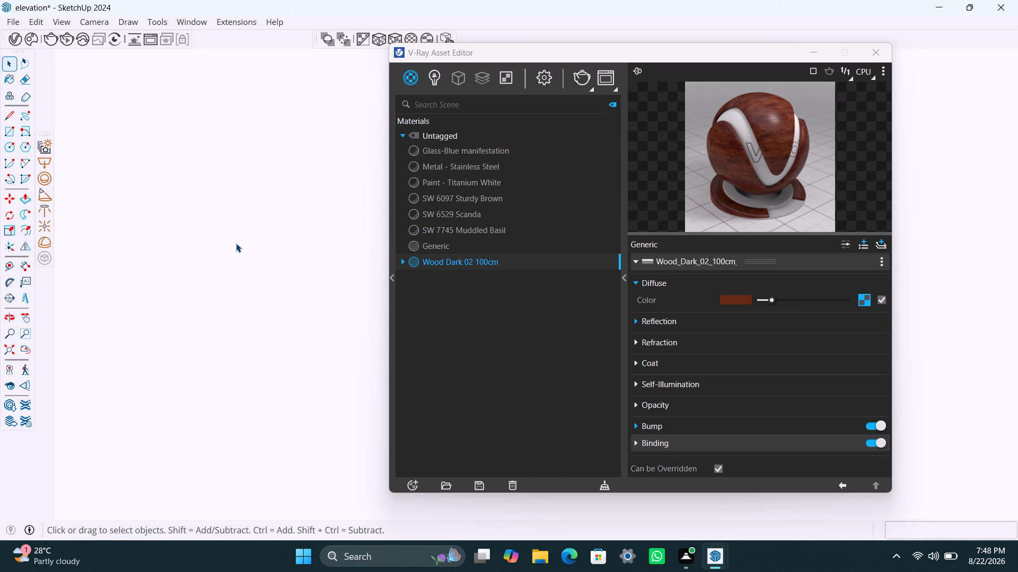
{"action": "left_click", "coordinate": [12, 347]}
{"action": "scroll", "coordinate": [174, 228], "scroll_direction": "down", "scroll_amount": 5}
{"action": "middle_click_drag", "start_coordinate": [195, 264], "coordinate": [195, 266]}
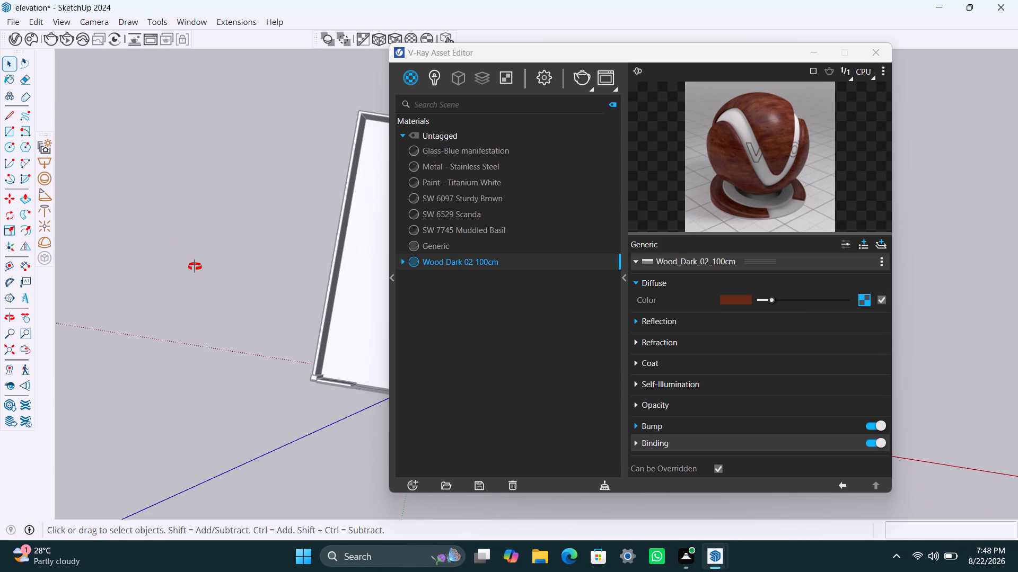
{"action": "middle_click_drag", "start_coordinate": [195, 266], "coordinate": [198, 225]}
{"action": "scroll", "coordinate": [231, 270], "scroll_direction": "down", "scroll_amount": 3}
{"action": "middle_click_drag", "start_coordinate": [214, 322], "coordinate": [0, 200], "text": "shift"}
{"action": "scroll", "coordinate": [205, 262], "scroll_direction": "up", "scroll_amount": 20}
{"action": "scroll", "coordinate": [205, 262], "scroll_direction": "up", "scroll_amount": 7}
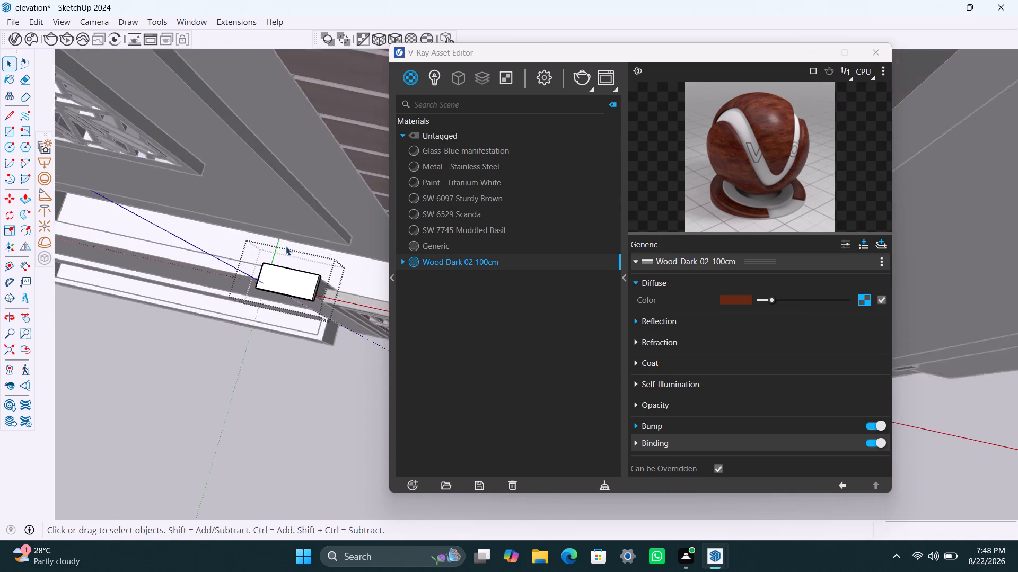
{"action": "scroll", "coordinate": [286, 246], "scroll_direction": "up", "scroll_amount": 2}
{"action": "middle_click", "coordinate": [287, 284]}
{"action": "scroll", "coordinate": [292, 277], "scroll_direction": "up", "scroll_amount": 5}
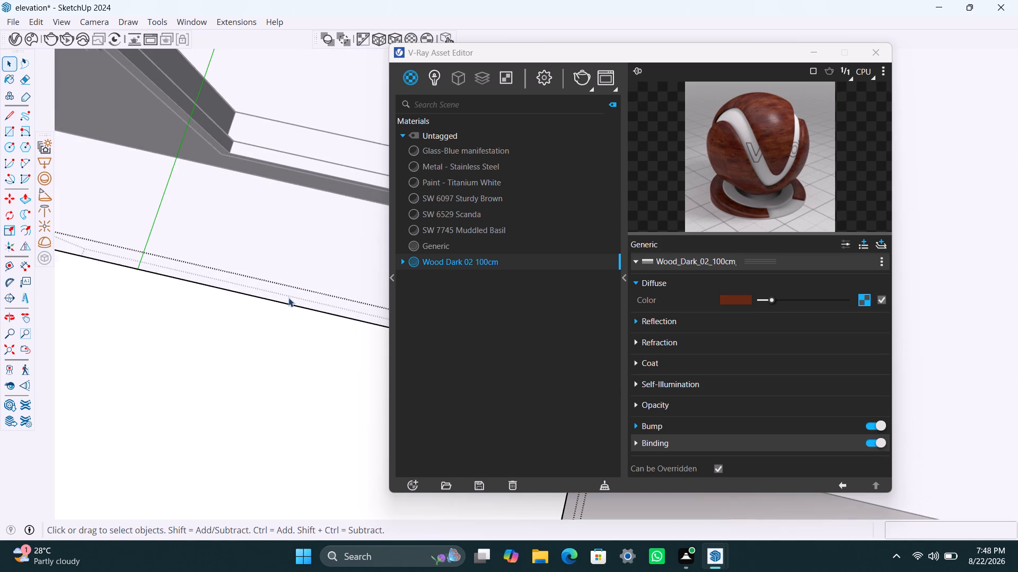
{"action": "middle_click_drag", "start_coordinate": [289, 299], "coordinate": [283, 315]}
{"action": "scroll", "coordinate": [239, 377], "scroll_direction": "up", "scroll_amount": 3}
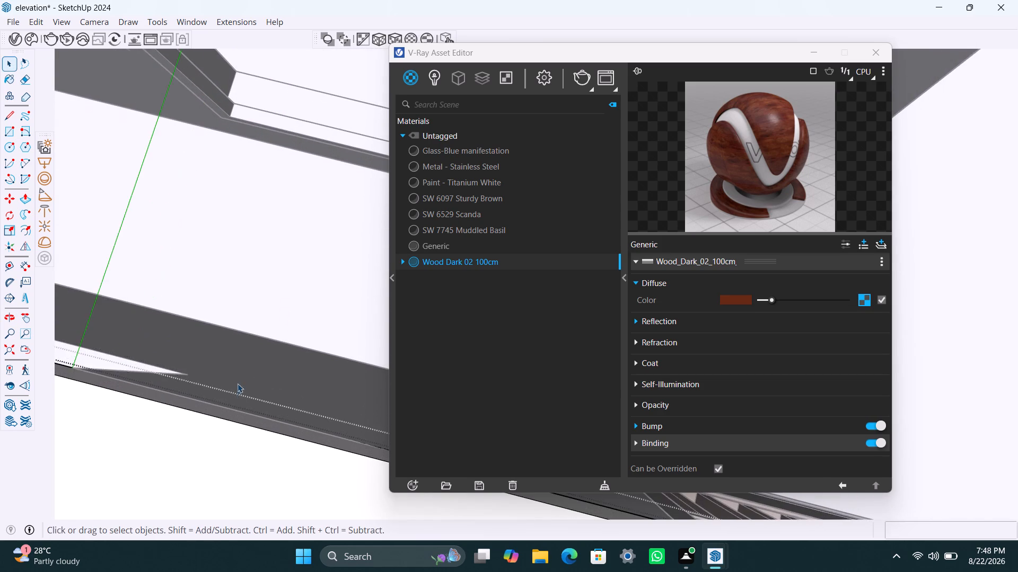
{"action": "middle_click_drag", "start_coordinate": [236, 396], "coordinate": [228, 423]}
{"action": "scroll", "coordinate": [227, 433], "scroll_direction": "up", "scroll_amount": 4}
{"action": "left_click", "coordinate": [232, 434]}
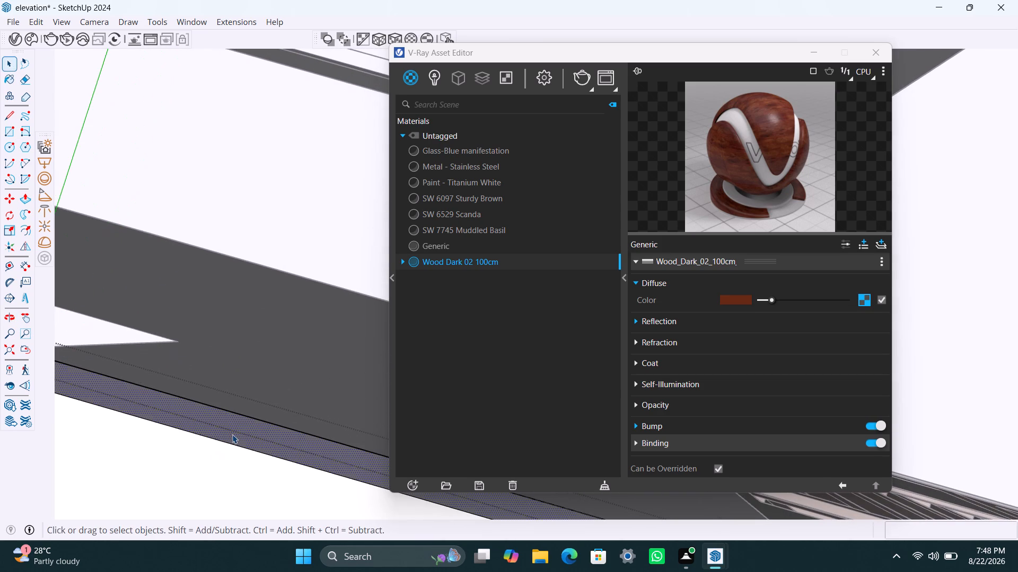
{"action": "key", "text": "p"}
{"action": "left_click", "coordinate": [232, 434]}
{"action": "type", "text": "2\""}
{"action": "key", "text": "Return"}
{"action": "key", "text": "space"}
Draw a rectangle about 3 3/4" by 9" over the top of the small pillar at the gate's other side and make it a group.
{"action": "scroll", "coordinate": [238, 418], "scroll_direction": "down", "scroll_amount": 7}
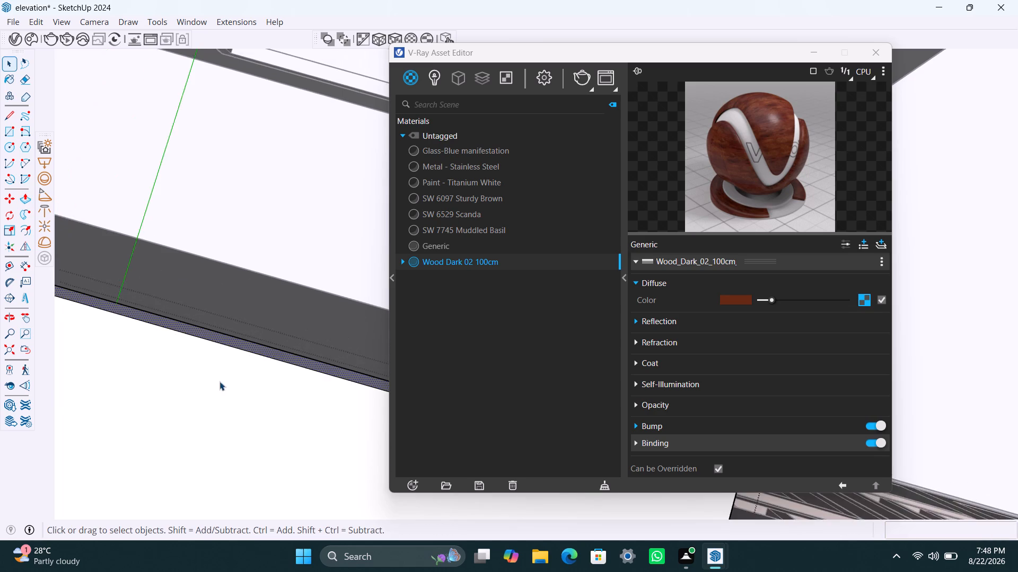
{"action": "scroll", "coordinate": [220, 381], "scroll_direction": "down", "scroll_amount": 20}
{"action": "scroll", "coordinate": [220, 381], "scroll_direction": "down", "scroll_amount": 9}
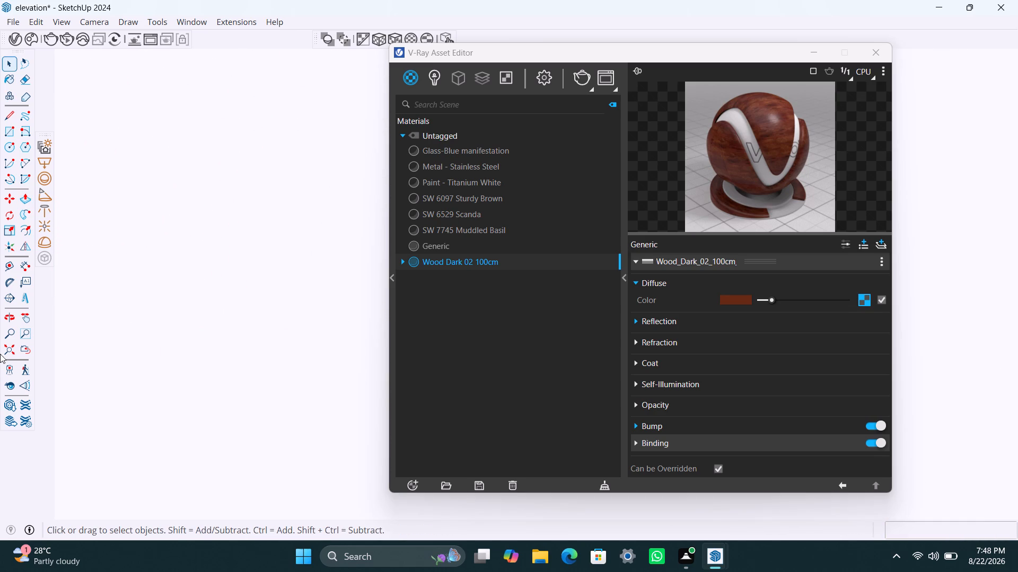
{"action": "left_click", "coordinate": [5, 350]}
{"action": "scroll", "coordinate": [118, 339], "scroll_direction": "down", "scroll_amount": 6}
{"action": "middle_click_drag", "start_coordinate": [214, 387], "coordinate": [217, 292]}
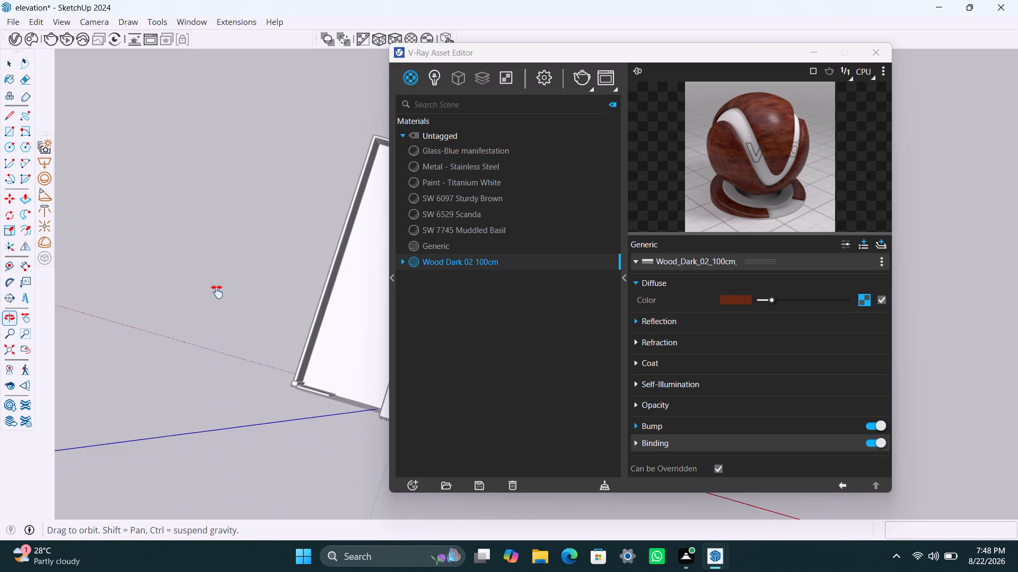
{"action": "middle_click_drag", "start_coordinate": [217, 292], "coordinate": [243, 172]}
{"action": "scroll", "coordinate": [243, 261], "scroll_direction": "down", "scroll_amount": 5}
{"action": "middle_click_drag", "start_coordinate": [311, 301], "coordinate": [409, 109]}
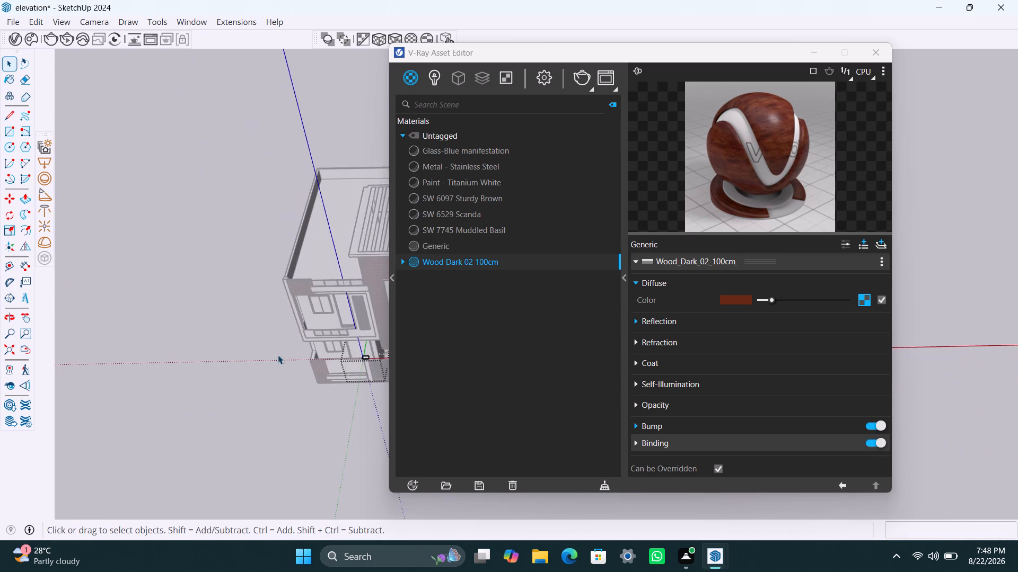
{"action": "scroll", "coordinate": [278, 355], "scroll_direction": "up", "scroll_amount": 4}
{"action": "middle_click_drag", "start_coordinate": [296, 372], "coordinate": [91, 391], "text": "shift"}
{"action": "scroll", "coordinate": [202, 395], "scroll_direction": "up", "scroll_amount": 4}
{"action": "middle_click_drag", "start_coordinate": [220, 394], "coordinate": [279, 389]}
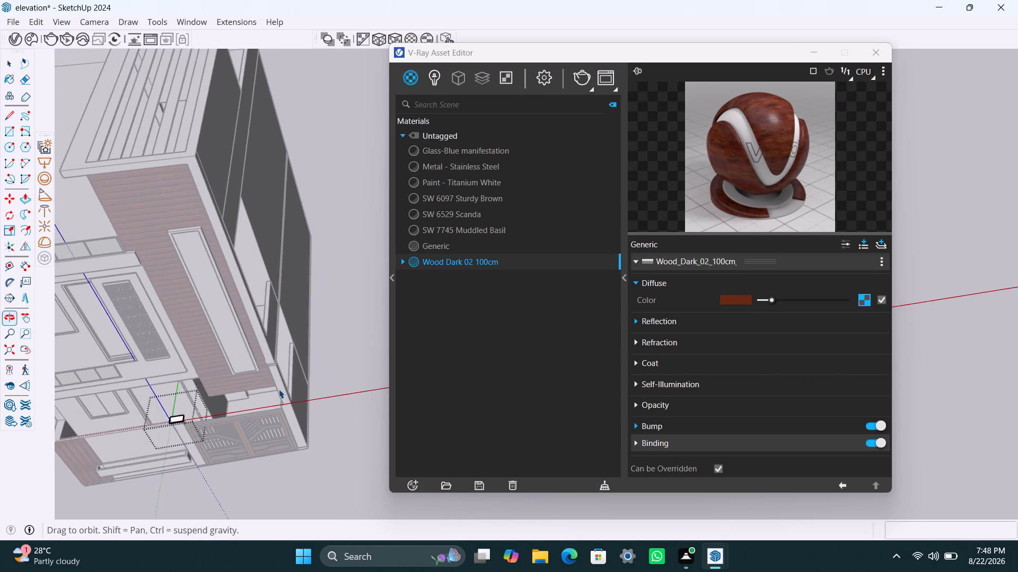
{"action": "middle_click_drag", "start_coordinate": [279, 389], "coordinate": [279, 390]}
{"action": "scroll", "coordinate": [206, 416], "scroll_direction": "up", "scroll_amount": 8}
{"action": "middle_click_drag", "start_coordinate": [232, 436], "coordinate": [195, 435]}
{"action": "middle_click_drag", "start_coordinate": [236, 419], "coordinate": [280, 369]}
{"action": "scroll", "coordinate": [280, 352], "scroll_direction": "down", "scroll_amount": 12}
{"action": "middle_click_drag", "start_coordinate": [305, 345], "coordinate": [315, 252]}
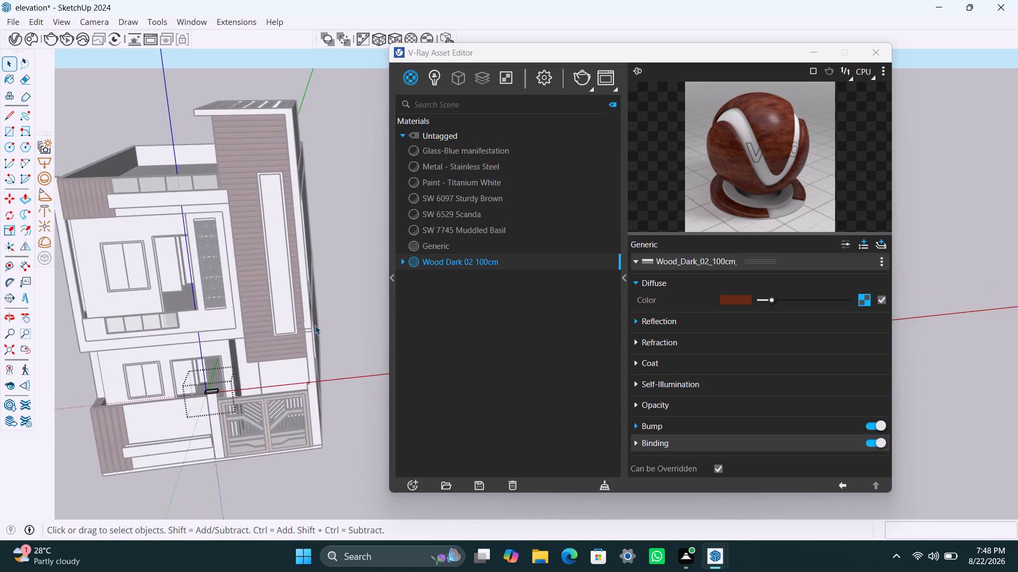
{"action": "scroll", "coordinate": [311, 330], "scroll_direction": "up", "scroll_amount": 20}
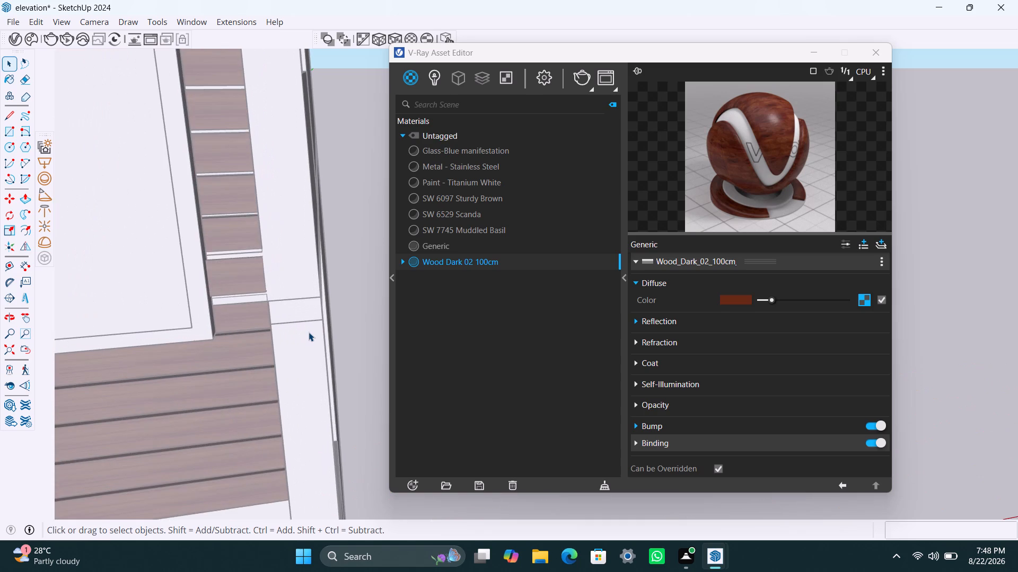
{"action": "scroll", "coordinate": [309, 332], "scroll_direction": "down", "scroll_amount": 19}
{"action": "middle_click_drag", "start_coordinate": [307, 327], "coordinate": [313, 303]}
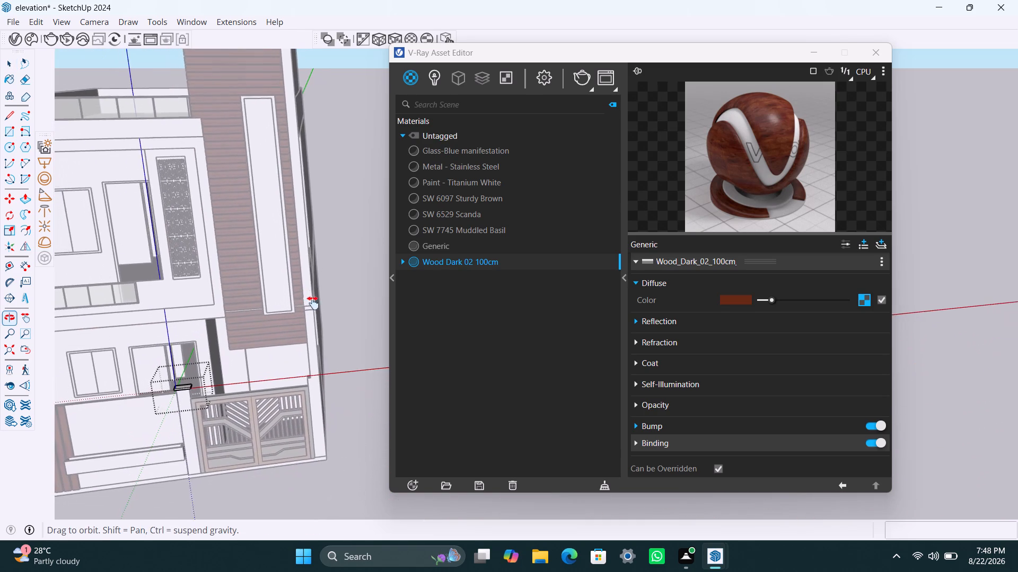
{"action": "middle_click_drag", "start_coordinate": [313, 303], "coordinate": [320, 287]}
{"action": "scroll", "coordinate": [308, 355], "scroll_direction": "up", "scroll_amount": 4}
{"action": "middle_click_drag", "start_coordinate": [308, 372], "coordinate": [348, 386]}
{"action": "scroll", "coordinate": [328, 363], "scroll_direction": "up", "scroll_amount": 4}
{"action": "scroll", "coordinate": [326, 343], "scroll_direction": "down", "scroll_amount": 3}
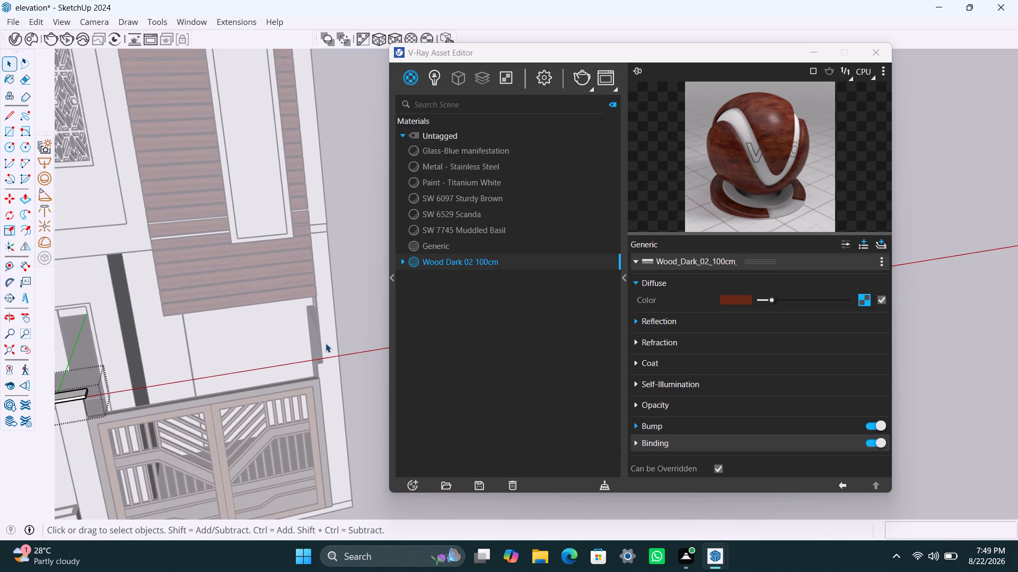
{"action": "middle_click_drag", "start_coordinate": [328, 353], "coordinate": [332, 372]}
{"action": "scroll", "coordinate": [326, 353], "scroll_direction": "up", "scroll_amount": 4}
{"action": "middle_click_drag", "start_coordinate": [321, 356], "coordinate": [345, 363]}
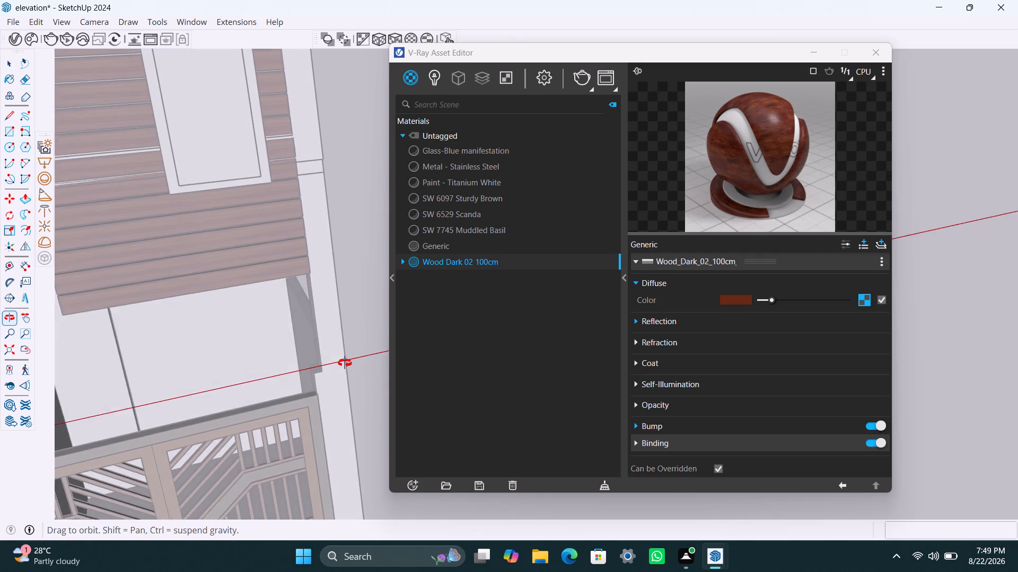
{"action": "middle_click_drag", "start_coordinate": [345, 363], "coordinate": [379, 363]}
{"action": "scroll", "coordinate": [338, 381], "scroll_direction": "up", "scroll_amount": 11}
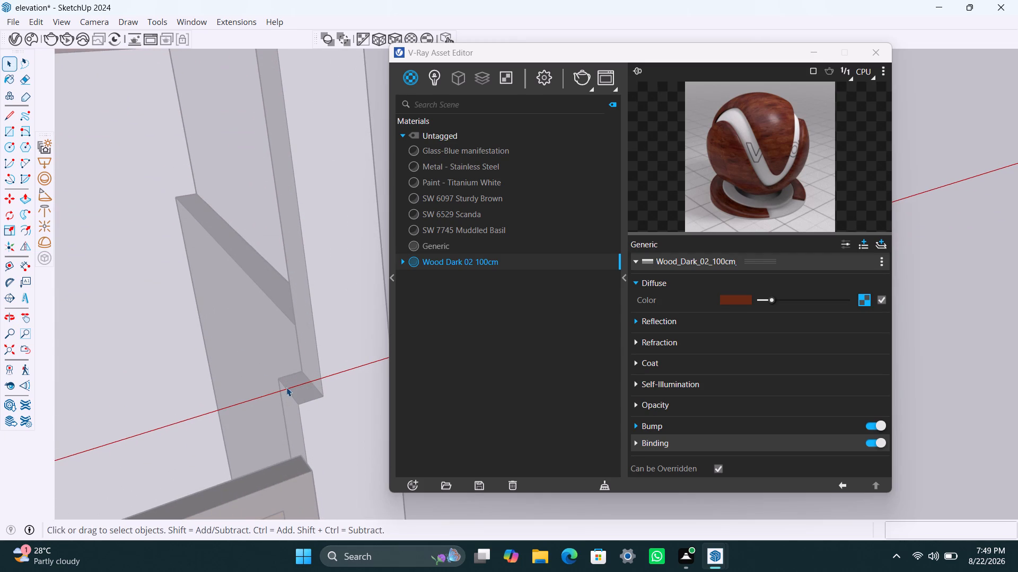
{"action": "key", "text": "r"}
{"action": "left_click", "coordinate": [302, 373]}
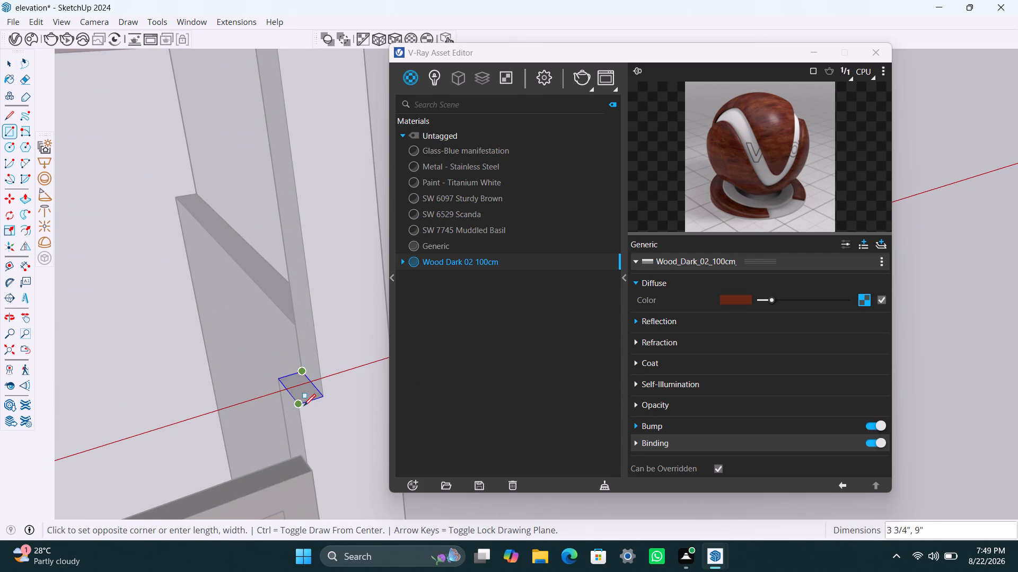
{"action": "left_click", "coordinate": [303, 406]}
{"action": "key", "text": "space"}
{"action": "double_click", "coordinate": [302, 397]}
{"action": "right_click", "coordinate": [302, 395]}
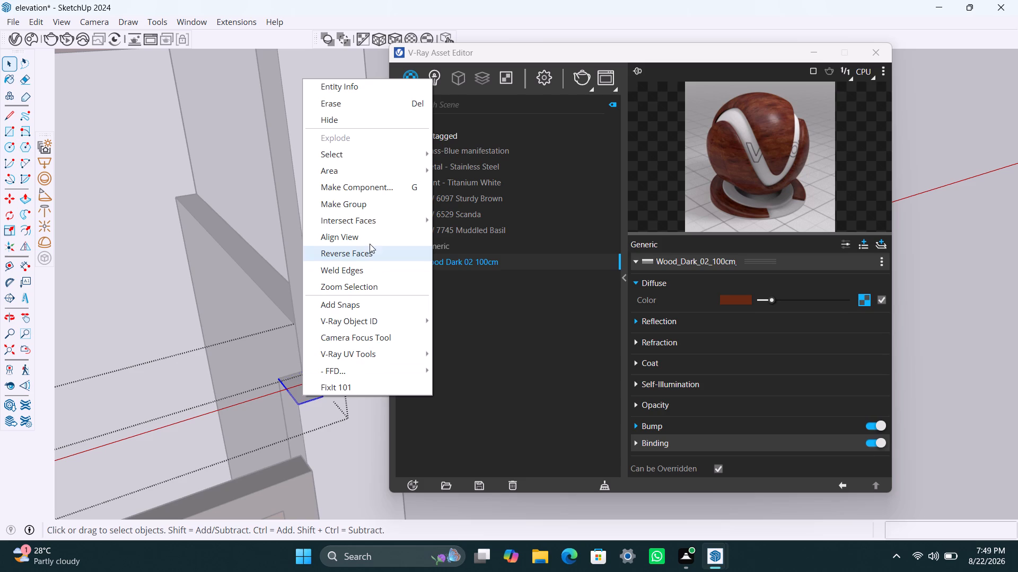
{"action": "left_click", "coordinate": [370, 209]}
Open the new group on the small pillar and extrude its face up 2".
{"action": "triple_click", "coordinate": [300, 393]}
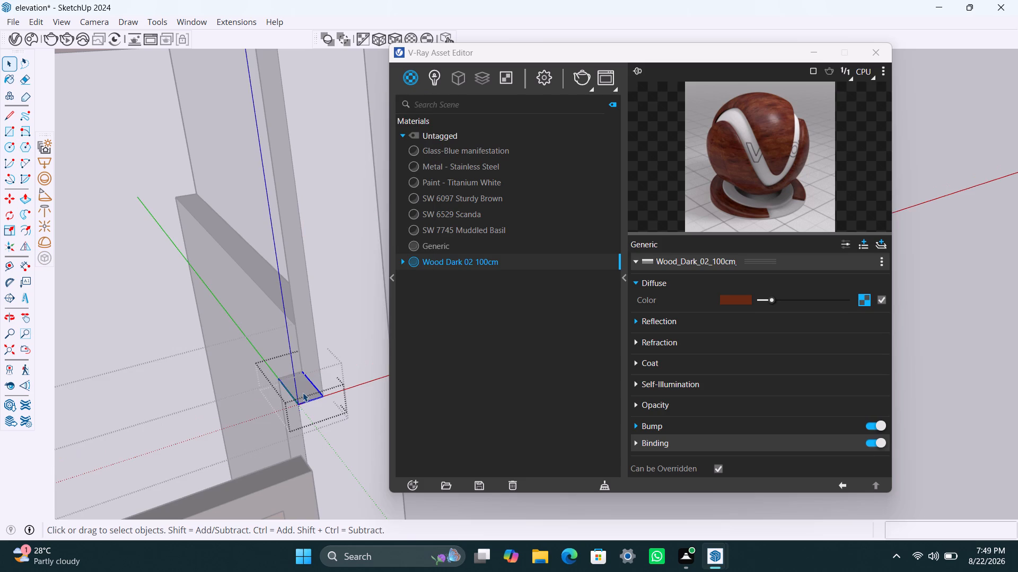
{"action": "key", "text": "p"}
{"action": "left_click", "coordinate": [303, 392]}
{"action": "type", "text": "2\""}
{"action": "key", "text": "Return"}
{"action": "key", "text": "space"}
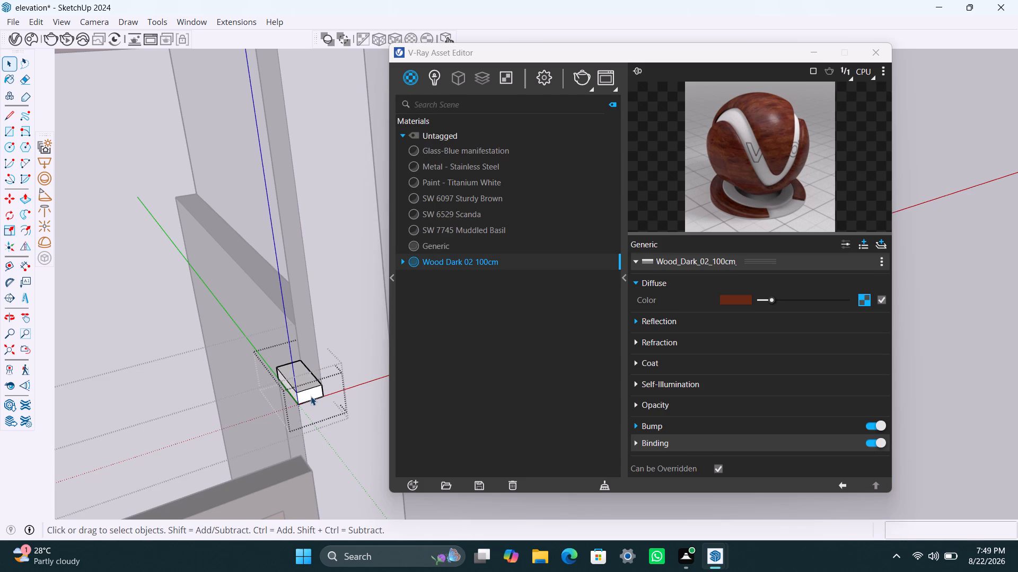
Pull the front end face of the small pillar's cap outward by 2".
{"action": "left_click", "coordinate": [311, 396]}
{"action": "key", "text": "p"}
{"action": "left_click", "coordinate": [310, 396]}
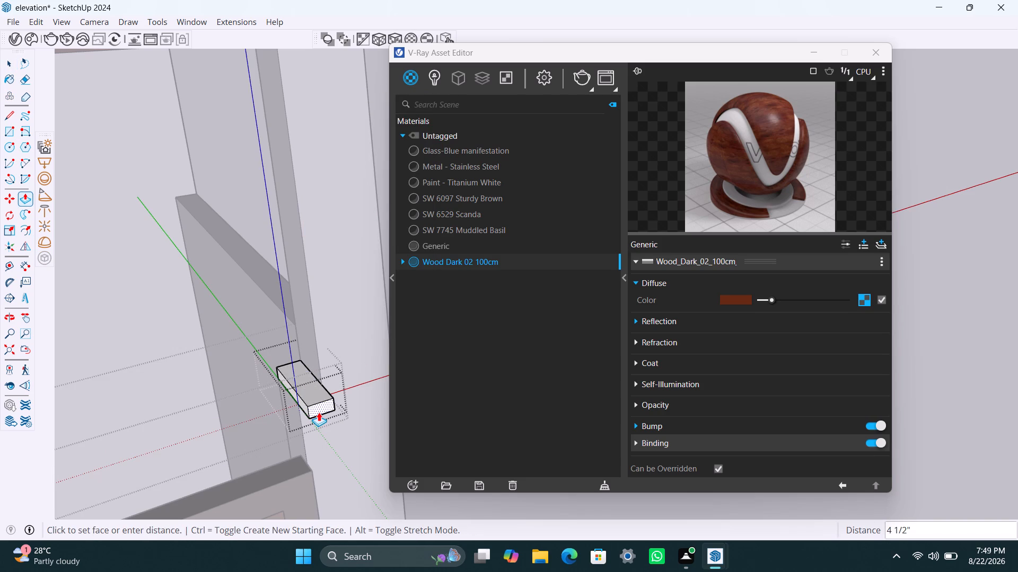
{"action": "type", "text": "2\""}
{"action": "key", "text": "Return"}
{"action": "key", "text": "space"}
Pull the long side face of the small pillar's cap, facing the gate, outward by 2".
{"action": "scroll", "coordinate": [288, 410], "scroll_direction": "up", "scroll_amount": 4}
{"action": "middle_click_drag", "start_coordinate": [313, 371], "coordinate": [321, 372]}
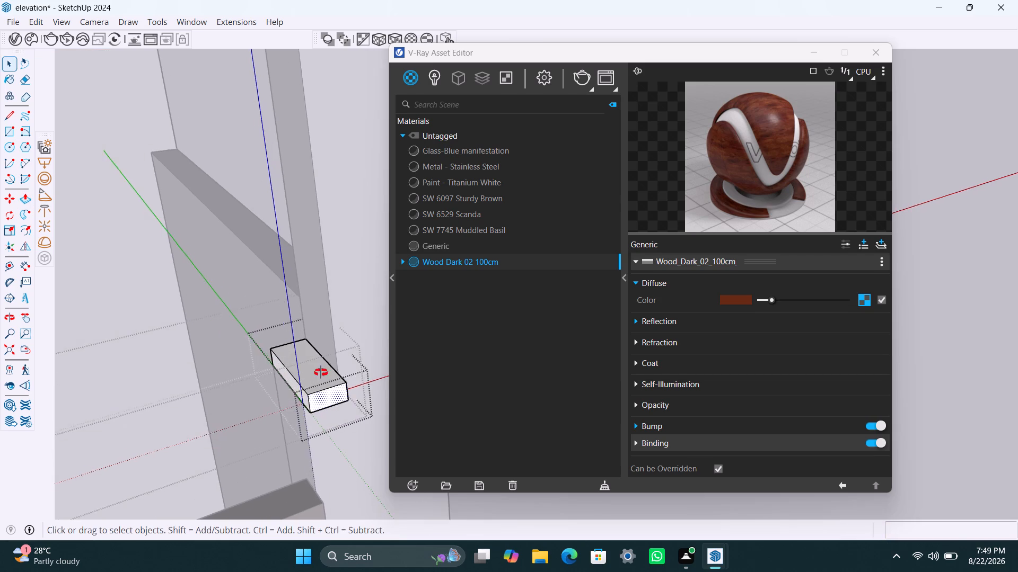
{"action": "middle_click_drag", "start_coordinate": [321, 372], "coordinate": [360, 369]}
{"action": "scroll", "coordinate": [285, 423], "scroll_direction": "up", "scroll_amount": 3}
{"action": "left_click", "coordinate": [308, 403]}
{"action": "key", "text": "p"}
{"action": "left_click", "coordinate": [308, 403]}
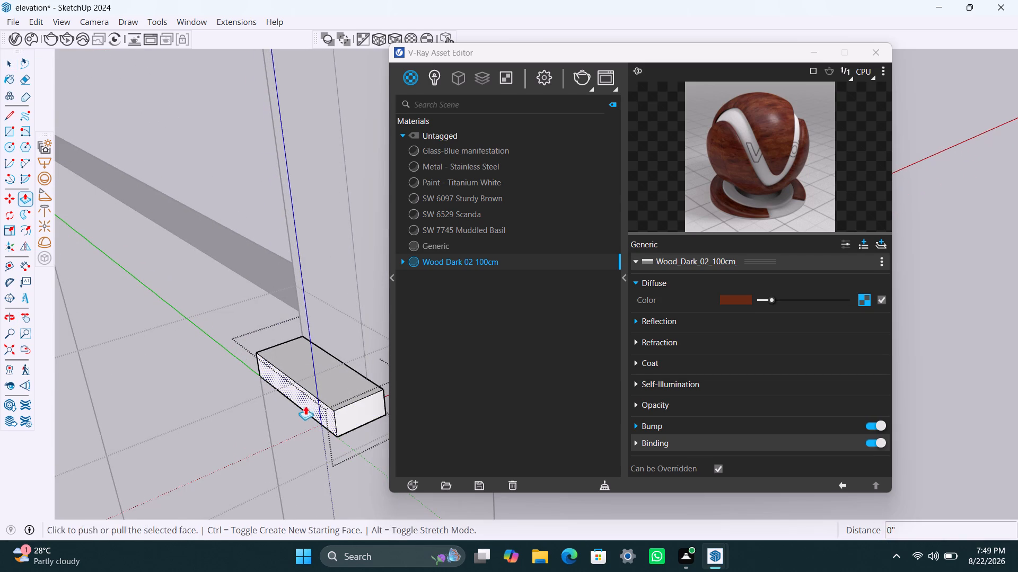
{"action": "type", "text": "2\""}
{"action": "key", "text": "Return"}
{"action": "key", "text": "space"}
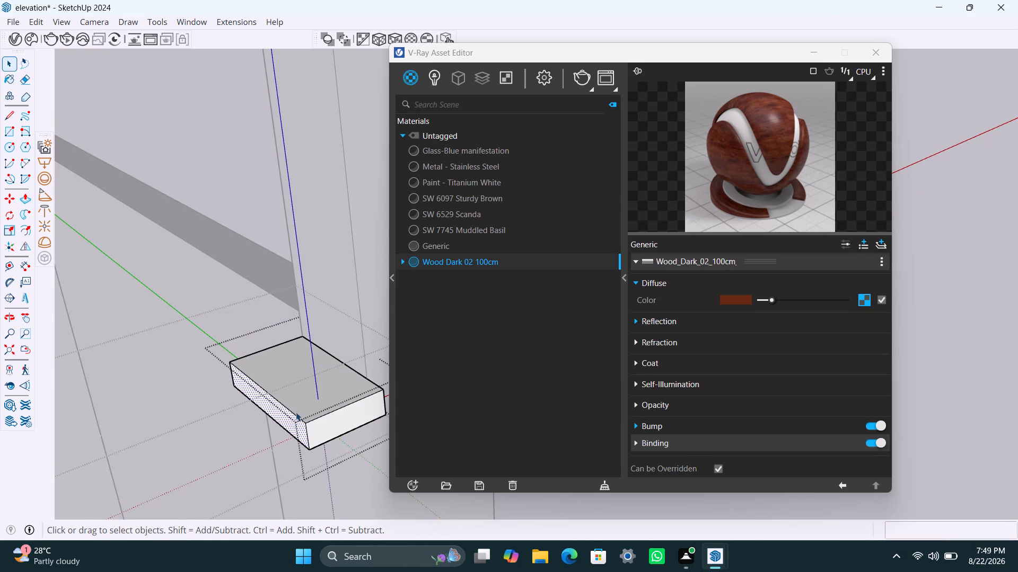
Pull the rear end face of the small pillar's cap, facing the house, outward by 2".
{"action": "middle_click_drag", "start_coordinate": [252, 364], "coordinate": [601, 329]}
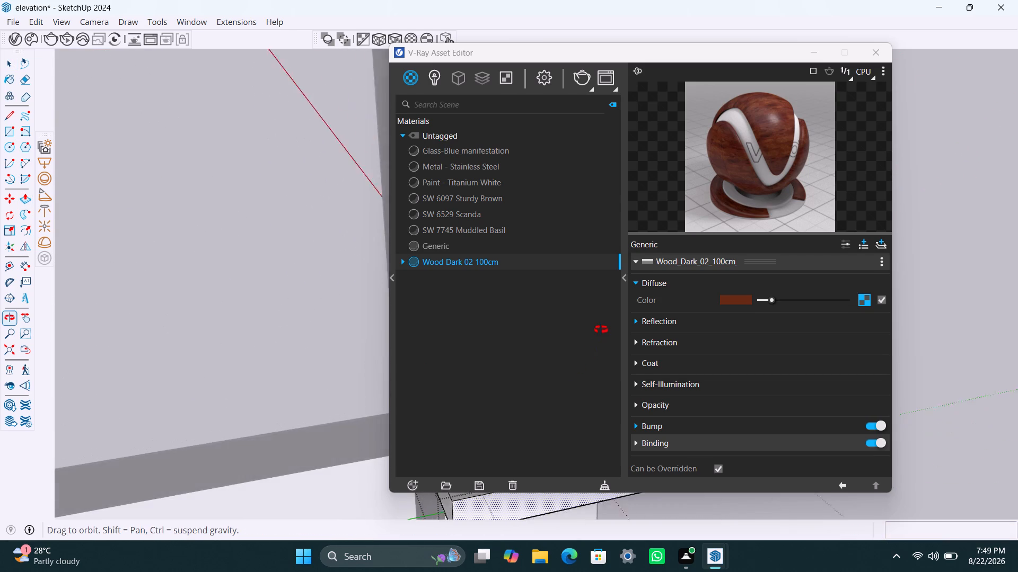
{"action": "middle_click_drag", "start_coordinate": [601, 329], "coordinate": [606, 325]}
{"action": "scroll", "coordinate": [485, 501], "scroll_direction": "up", "scroll_amount": 2}
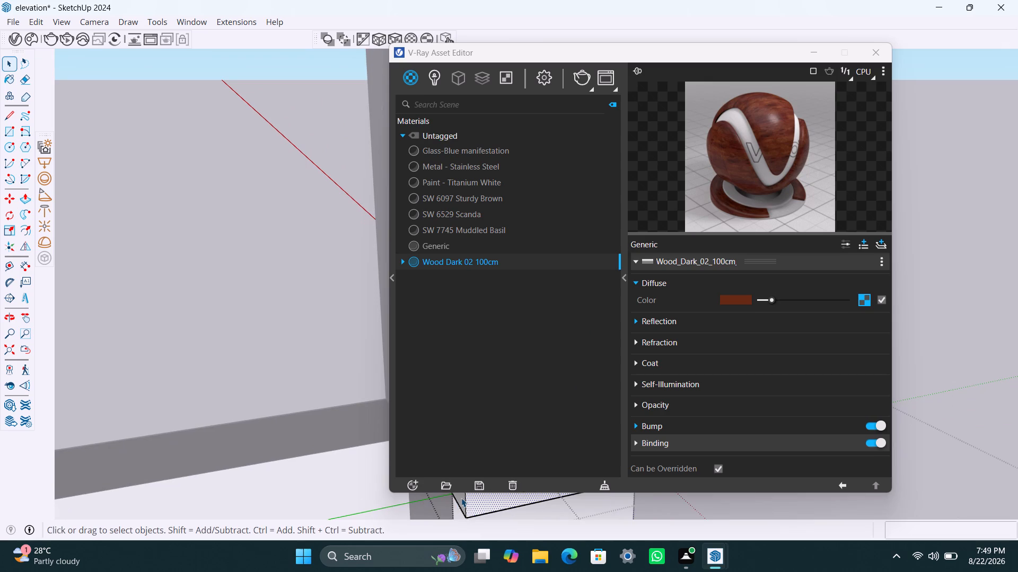
{"action": "left_click", "coordinate": [461, 498]}
{"action": "key", "text": "p"}
{"action": "left_click", "coordinate": [461, 498]}
{"action": "type", "text": "2\""}
{"action": "key", "text": "Return"}
{"action": "key", "text": "space"}
{"action": "scroll", "coordinate": [306, 425], "scroll_direction": "down", "scroll_amount": 5}
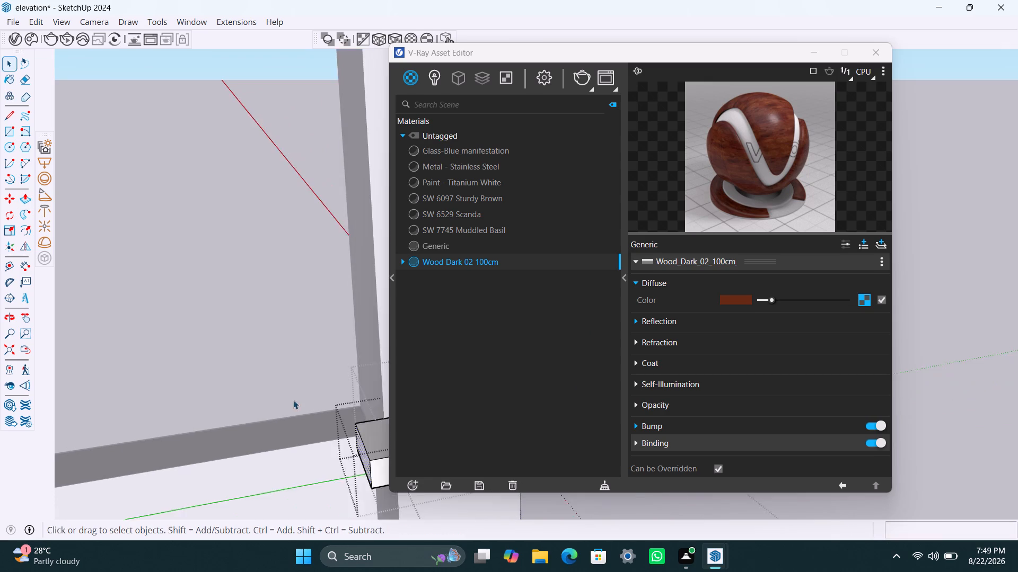
Leave the pillar cap group and examine the whole front elevation.
{"action": "scroll", "coordinate": [292, 403], "scroll_direction": "down", "scroll_amount": 20}
{"action": "scroll", "coordinate": [292, 403], "scroll_direction": "down", "scroll_amount": 20}
{"action": "scroll", "coordinate": [292, 403], "scroll_direction": "down", "scroll_amount": 4}
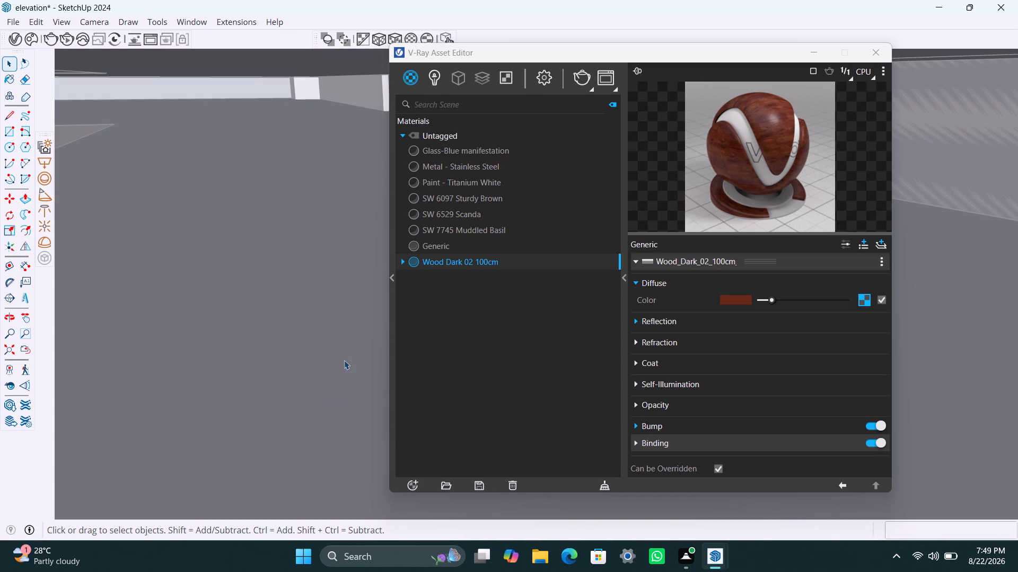
{"action": "left_click", "coordinate": [16, 350]}
{"action": "left_click", "coordinate": [10, 347]}
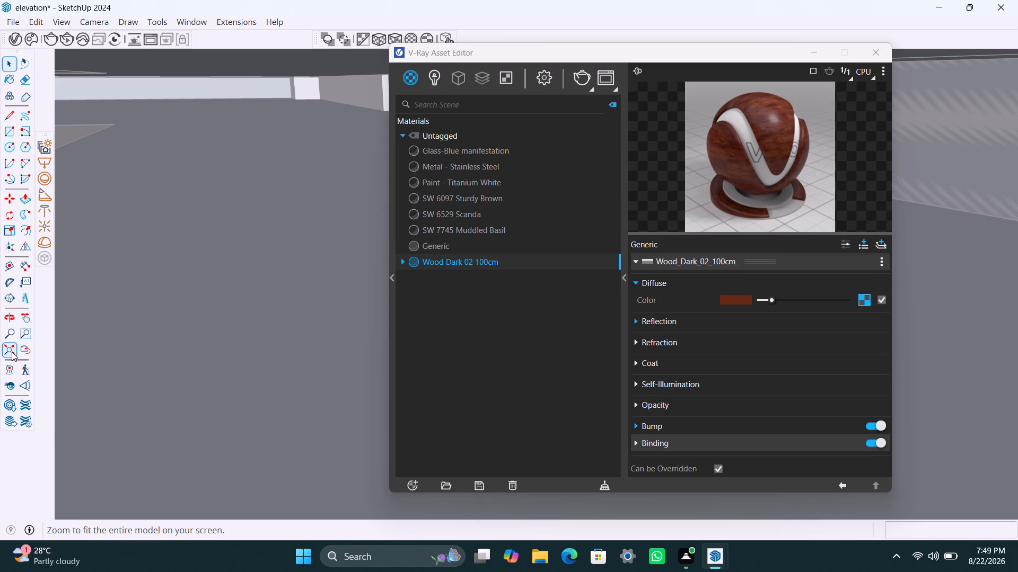
{"action": "scroll", "coordinate": [185, 356], "scroll_direction": "down", "scroll_amount": 6}
{"action": "middle_click_drag", "start_coordinate": [169, 373], "coordinate": [0, 341]}
{"action": "scroll", "coordinate": [288, 312], "scroll_direction": "down", "scroll_amount": 6}
{"action": "middle_click_drag", "start_coordinate": [302, 347], "coordinate": [0, 304]}
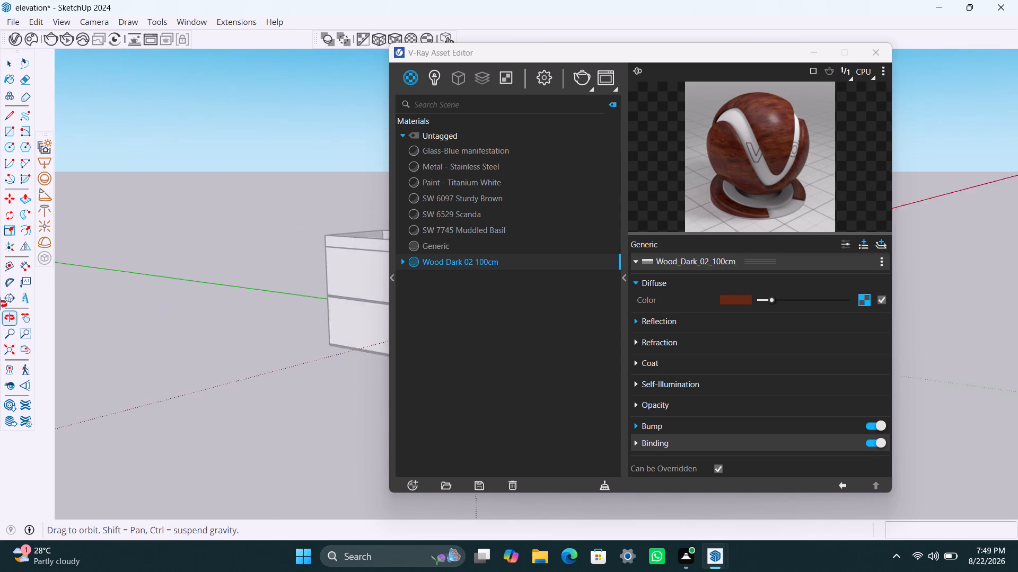
{"action": "middle_click_drag", "start_coordinate": [0, 304], "coordinate": [0, 289]}
{"action": "scroll", "coordinate": [203, 298], "scroll_direction": "down", "scroll_amount": 5}
{"action": "middle_click_drag", "start_coordinate": [258, 329], "coordinate": [121, 404]}
{"action": "scroll", "coordinate": [251, 390], "scroll_direction": "up", "scroll_amount": 4}
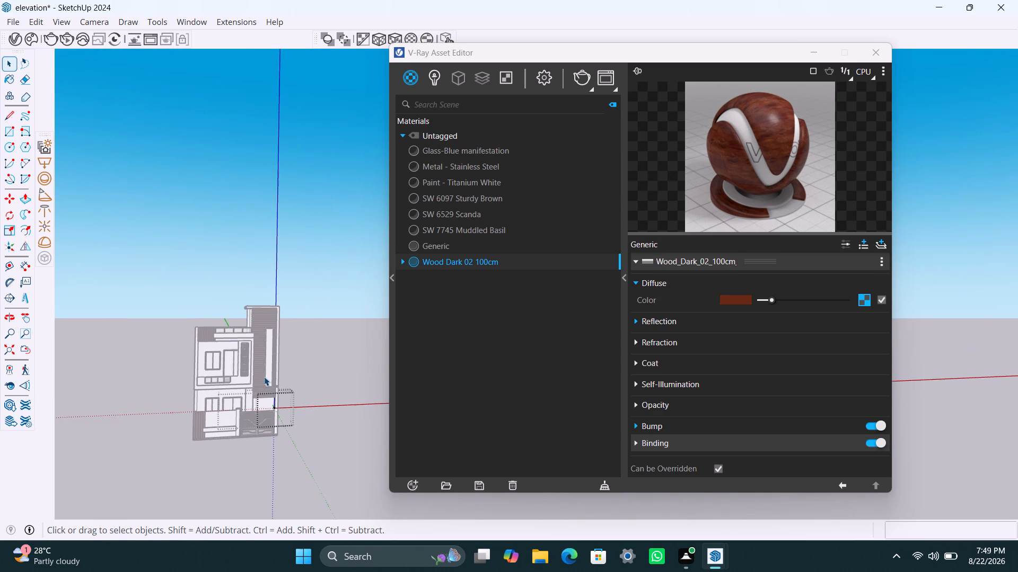
{"action": "left_click", "coordinate": [314, 342]}
{"action": "triple_click", "coordinate": [318, 369]}
{"action": "scroll", "coordinate": [245, 425], "scroll_direction": "down", "scroll_amount": 4}
{"action": "middle_click_drag", "start_coordinate": [295, 436], "coordinate": [234, 413]}
{"action": "scroll", "coordinate": [257, 370], "scroll_direction": "up", "scroll_amount": 10}
{"action": "middle_click_drag", "start_coordinate": [282, 439], "coordinate": [304, 444]}
{"action": "scroll", "coordinate": [298, 427], "scroll_direction": "down", "scroll_amount": 2}
{"action": "middle_click_drag", "start_coordinate": [299, 427], "coordinate": [320, 388]}
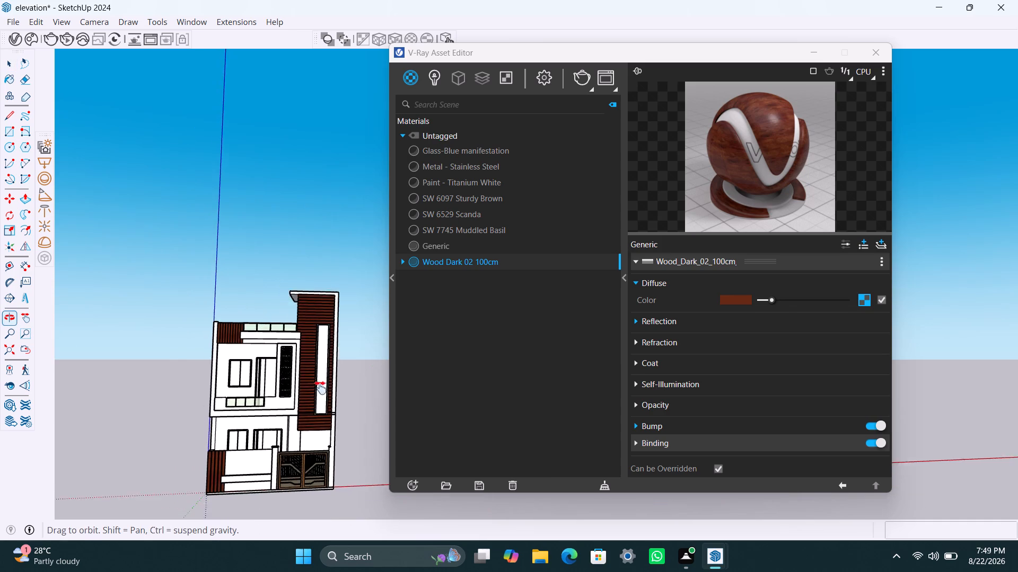
{"action": "middle_click_drag", "start_coordinate": [320, 388], "coordinate": [323, 375]}
{"action": "scroll", "coordinate": [301, 399], "scroll_direction": "up", "scroll_amount": 5}
{"action": "scroll", "coordinate": [304, 392], "scroll_direction": "down", "scroll_amount": 2}
{"action": "scroll", "coordinate": [287, 397], "scroll_direction": "up", "scroll_amount": 2}
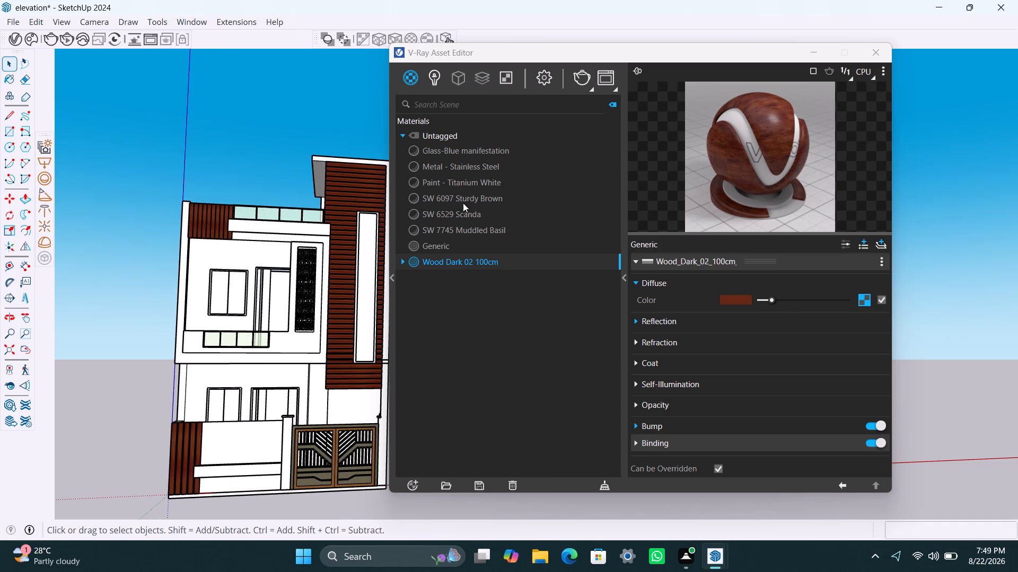
Rename the Generic material as metal and make its diffuse color black.
{"action": "left_click", "coordinate": [455, 243]}
{"action": "left_click", "coordinate": [455, 244]}
{"action": "left_click", "coordinate": [455, 244]}
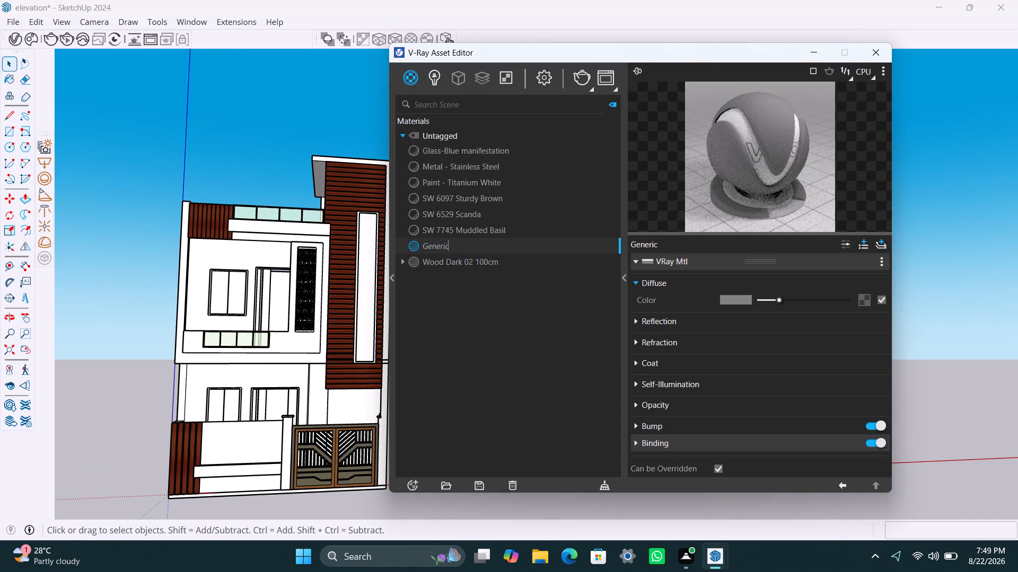
{"action": "left_click_drag", "start_coordinate": [455, 244], "coordinate": [438, 249]}
{"action": "type", "text": "metal"}
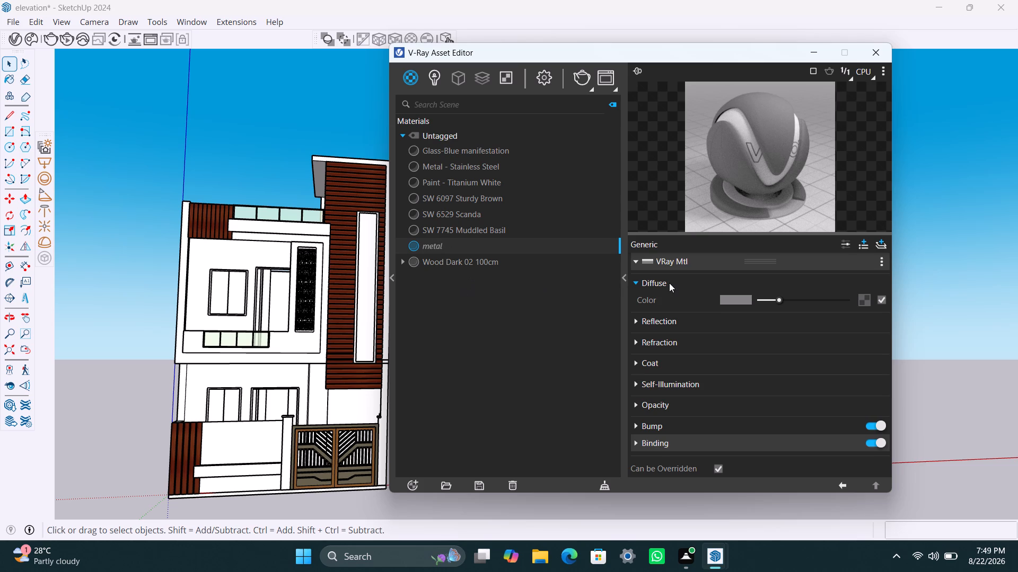
{"action": "left_click", "coordinate": [739, 299]}
{"action": "left_click_drag", "start_coordinate": [776, 298], "coordinate": [757, 299]}
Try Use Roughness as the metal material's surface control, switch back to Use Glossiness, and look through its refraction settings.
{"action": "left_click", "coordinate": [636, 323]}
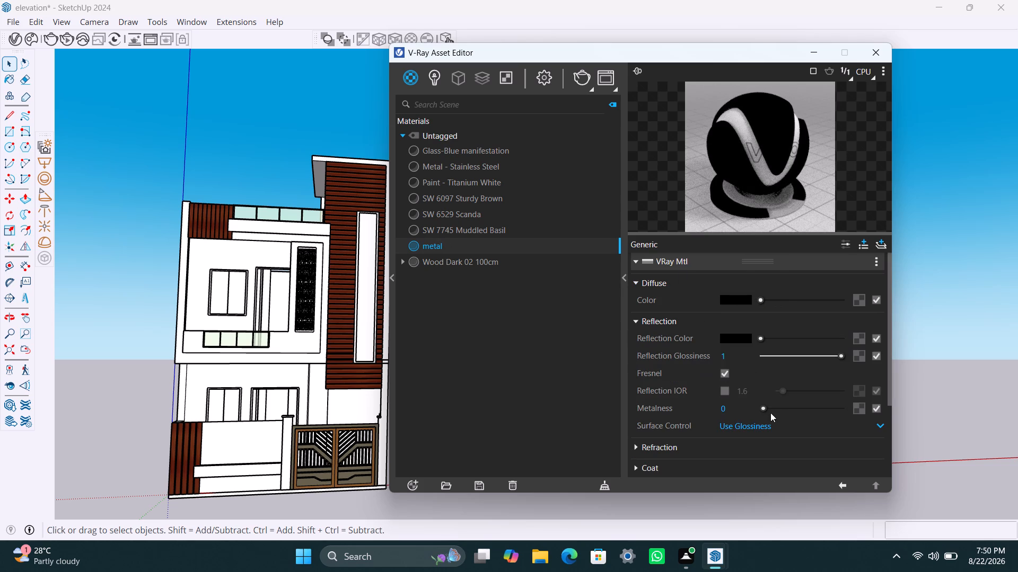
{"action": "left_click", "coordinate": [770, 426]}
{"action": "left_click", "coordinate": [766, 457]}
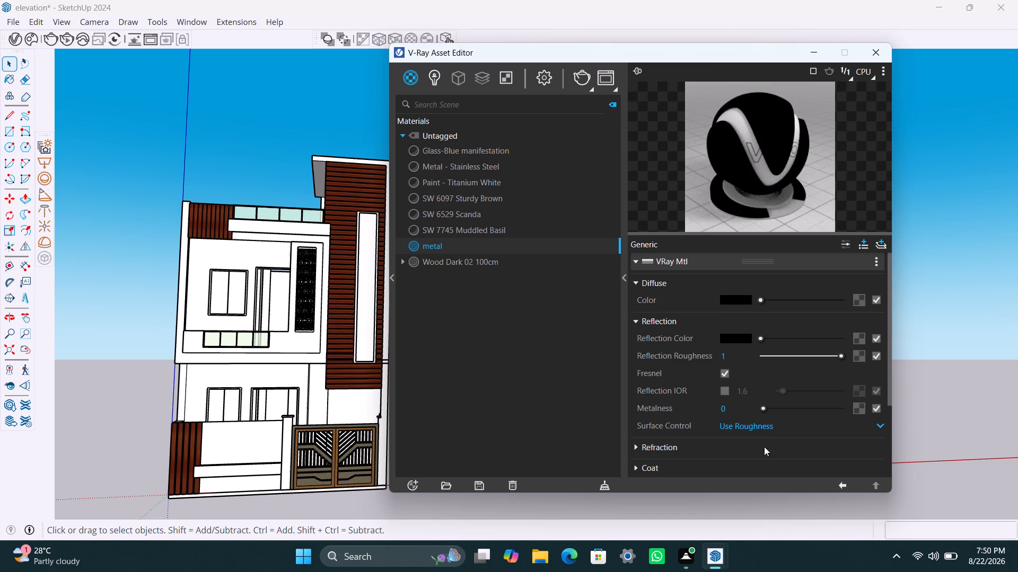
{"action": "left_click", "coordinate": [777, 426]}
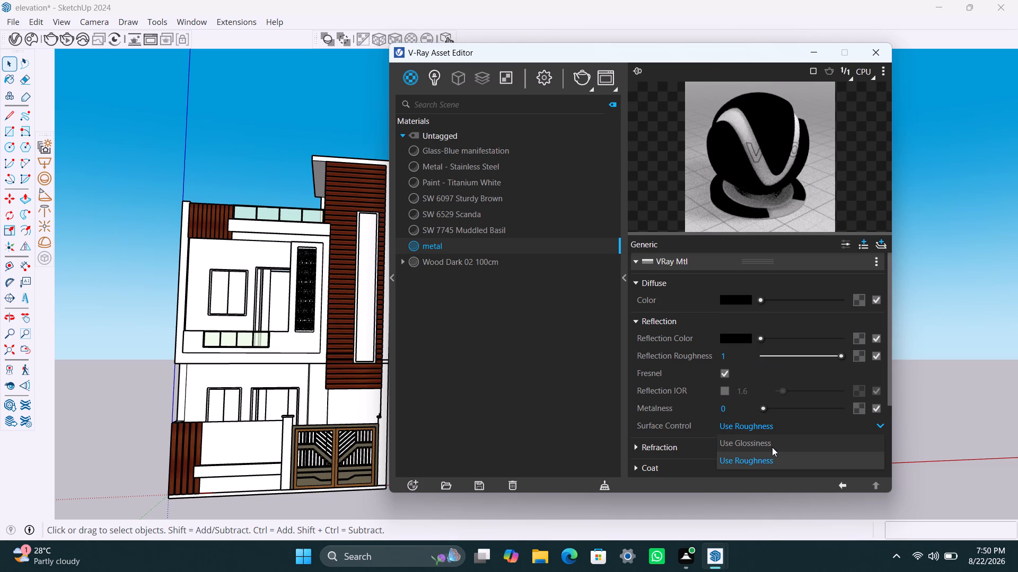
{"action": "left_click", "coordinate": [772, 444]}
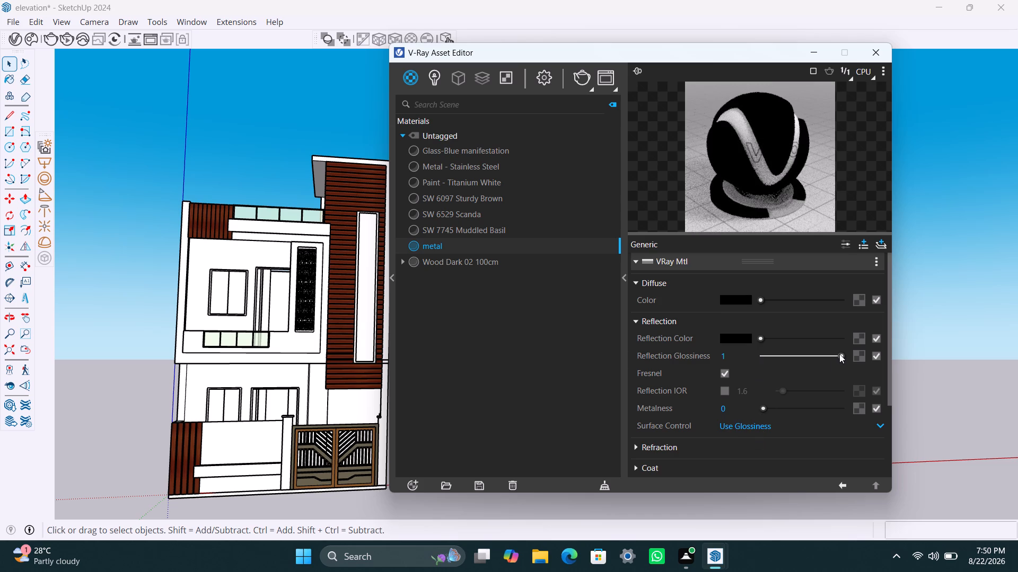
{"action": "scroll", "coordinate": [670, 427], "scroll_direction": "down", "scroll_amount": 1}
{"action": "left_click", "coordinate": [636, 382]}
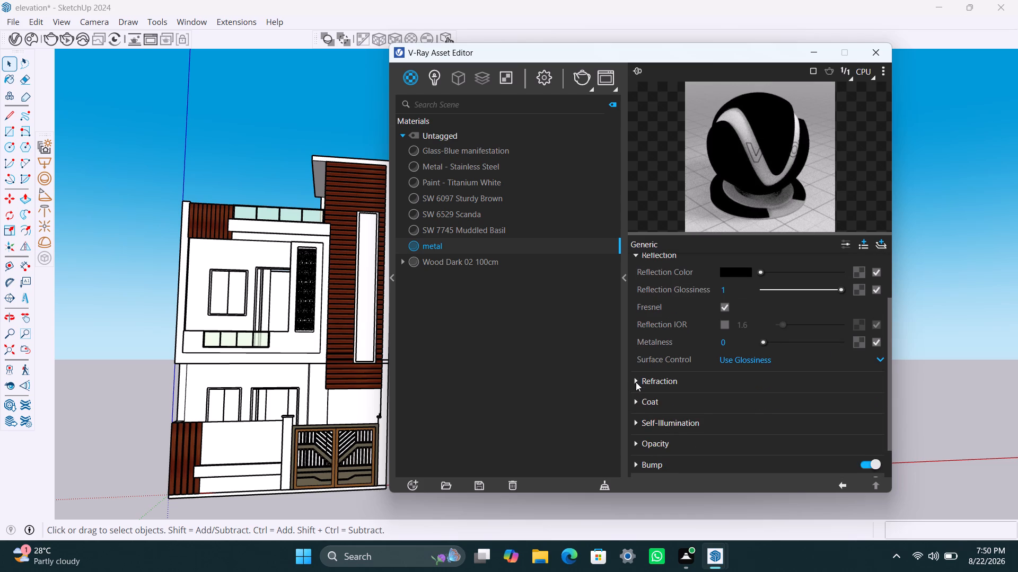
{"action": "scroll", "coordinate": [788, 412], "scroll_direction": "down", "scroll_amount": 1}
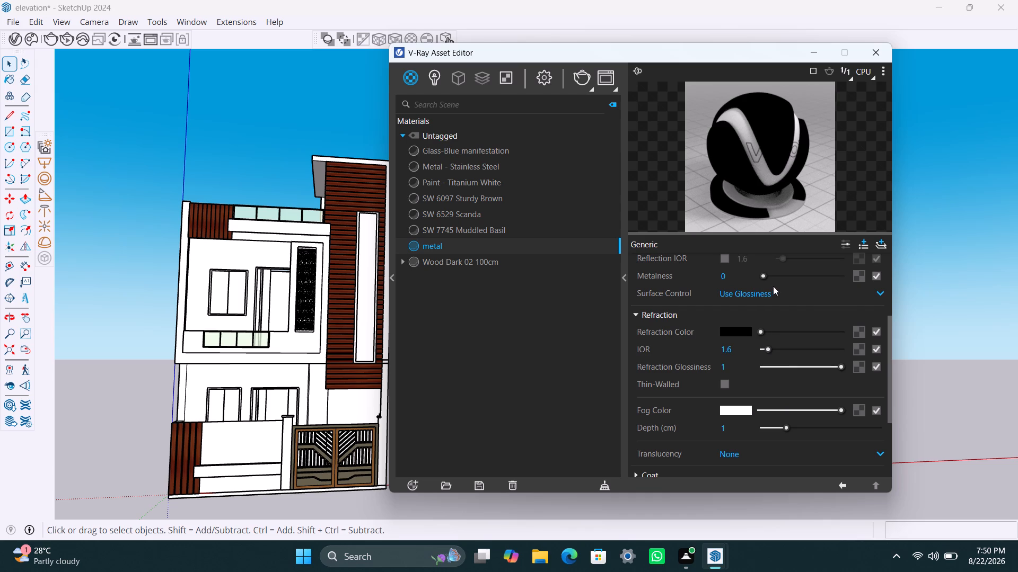
Apply the metal material to the frame of the upper-floor window above the balcony railing.
{"action": "scroll", "coordinate": [239, 309], "scroll_direction": "up", "scroll_amount": 4}
{"action": "scroll", "coordinate": [170, 297], "scroll_direction": "up", "scroll_amount": 8}
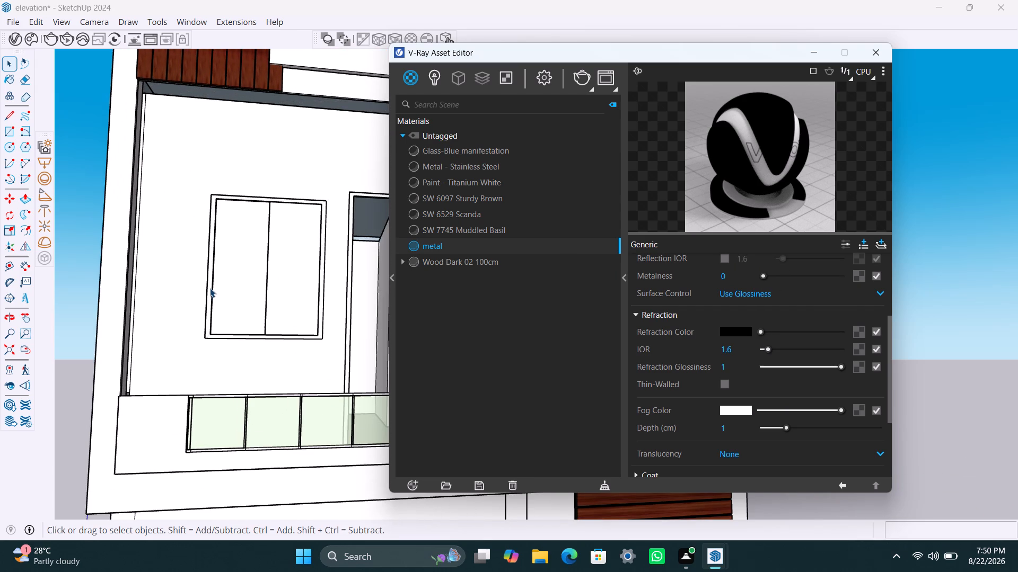
{"action": "left_click", "coordinate": [210, 288]}
{"action": "triple_click", "coordinate": [210, 288]}
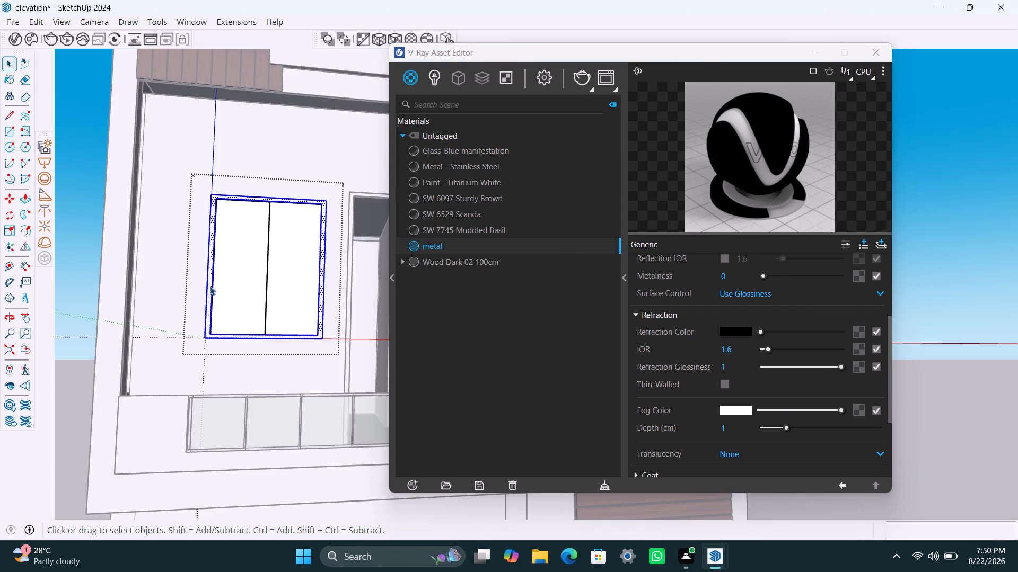
{"action": "right_click", "coordinate": [425, 245]}
{"action": "left_click", "coordinate": [470, 274]}
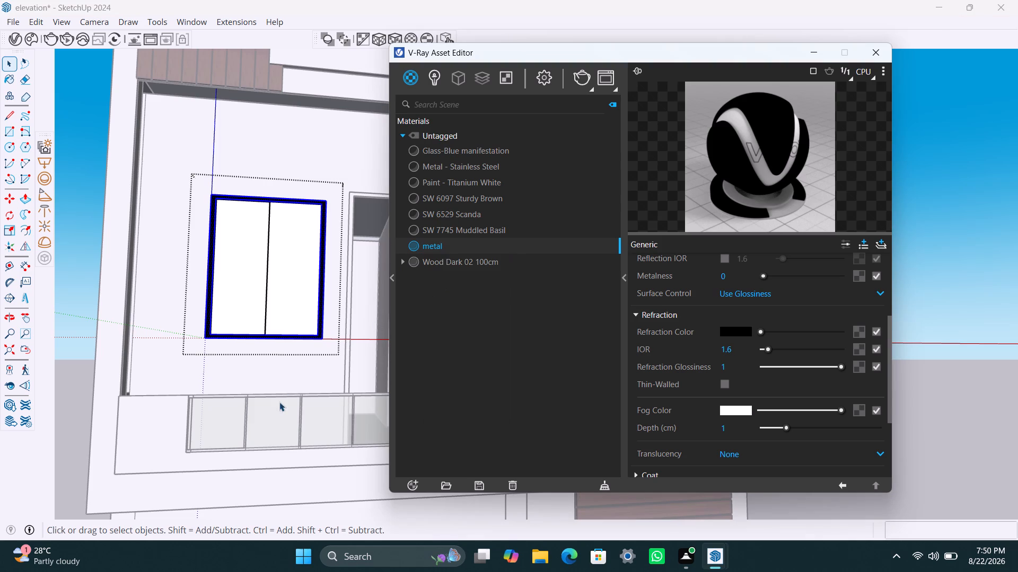
Open the balcony railing group and apply the metal material to the faces of its top rail.
{"action": "scroll", "coordinate": [254, 368], "scroll_direction": "down", "scroll_amount": 3}
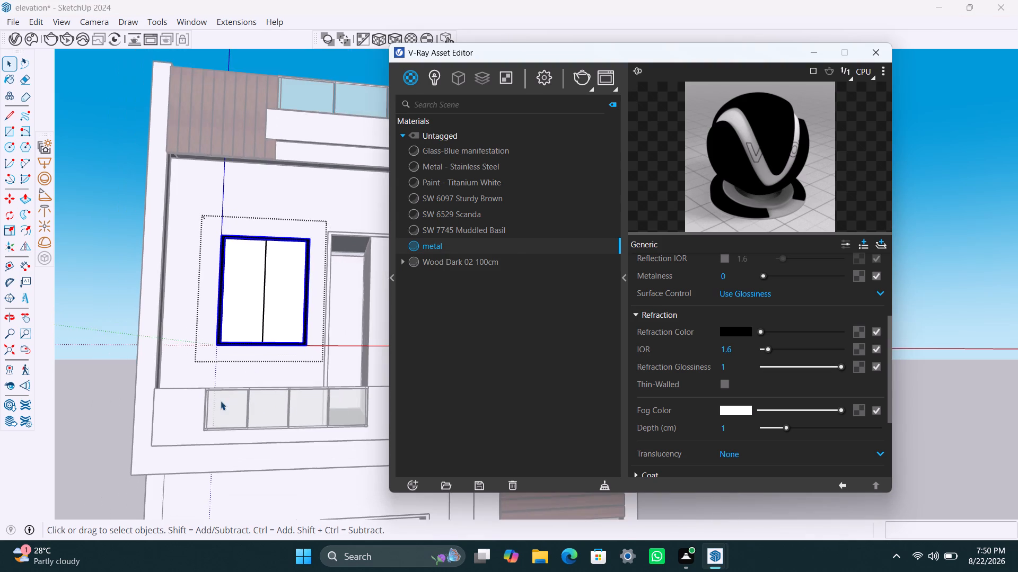
{"action": "scroll", "coordinate": [220, 404], "scroll_direction": "up", "scroll_amount": 15}
{"action": "left_click", "coordinate": [194, 373]}
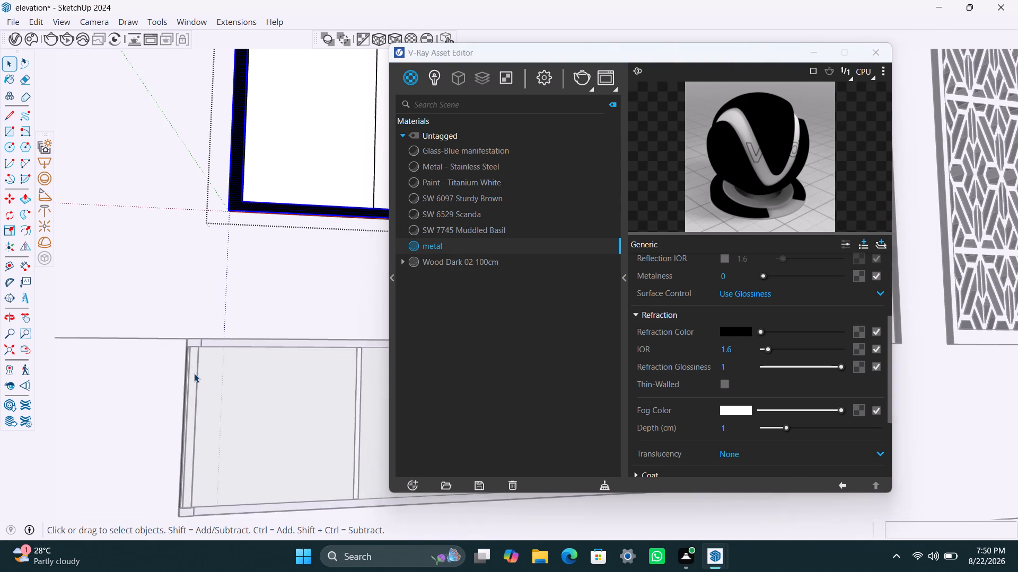
{"action": "left_click", "coordinate": [194, 372]}
{"action": "double_click", "coordinate": [207, 346]}
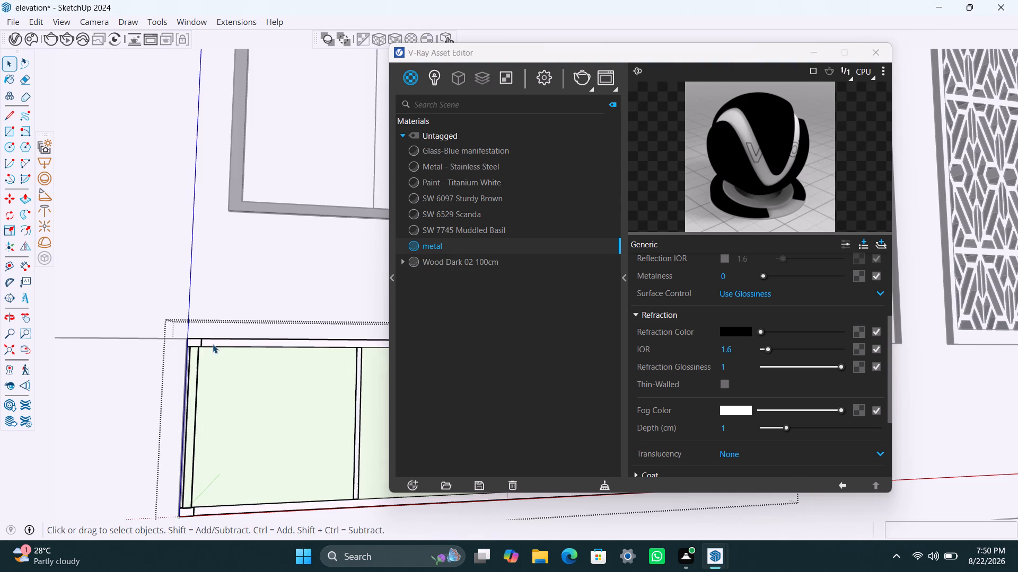
{"action": "double_click", "coordinate": [213, 344]}
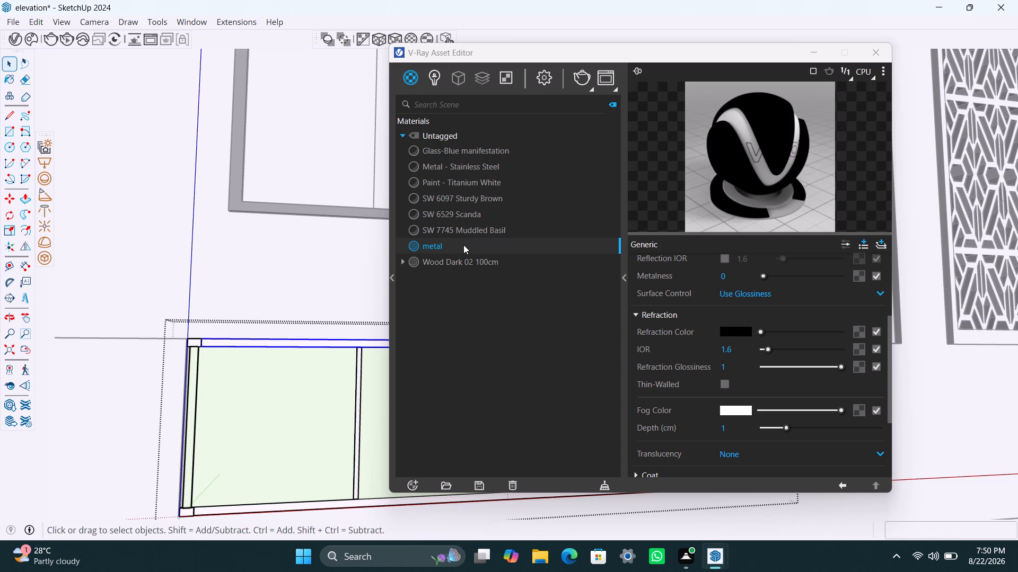
{"action": "right_click", "coordinate": [463, 245]}
{"action": "left_click", "coordinate": [495, 270]}
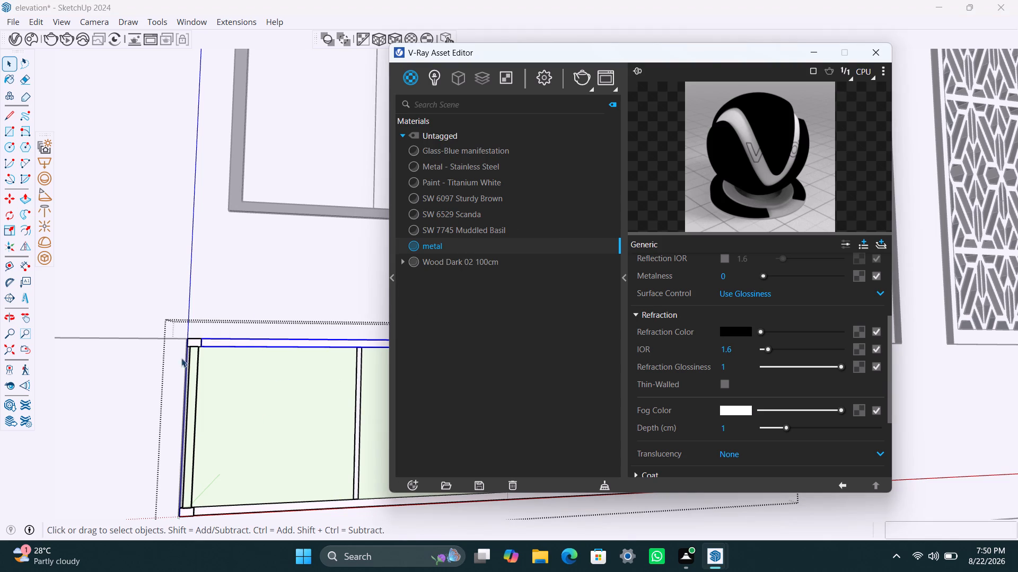
{"action": "double_click", "coordinate": [214, 344]}
{"action": "left_click", "coordinate": [214, 344]}
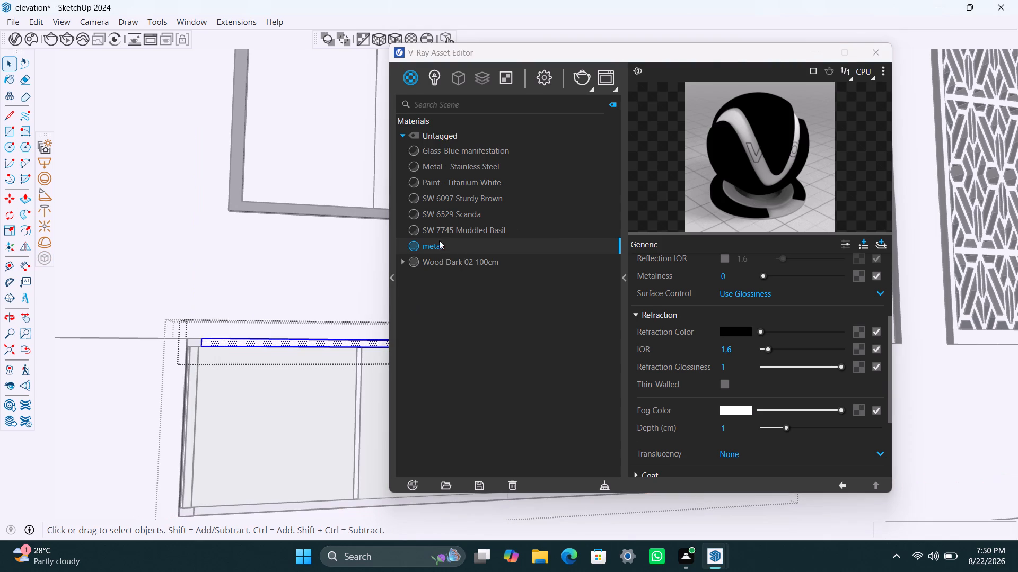
{"action": "right_click", "coordinate": [441, 242]}
{"action": "left_click", "coordinate": [470, 273]}
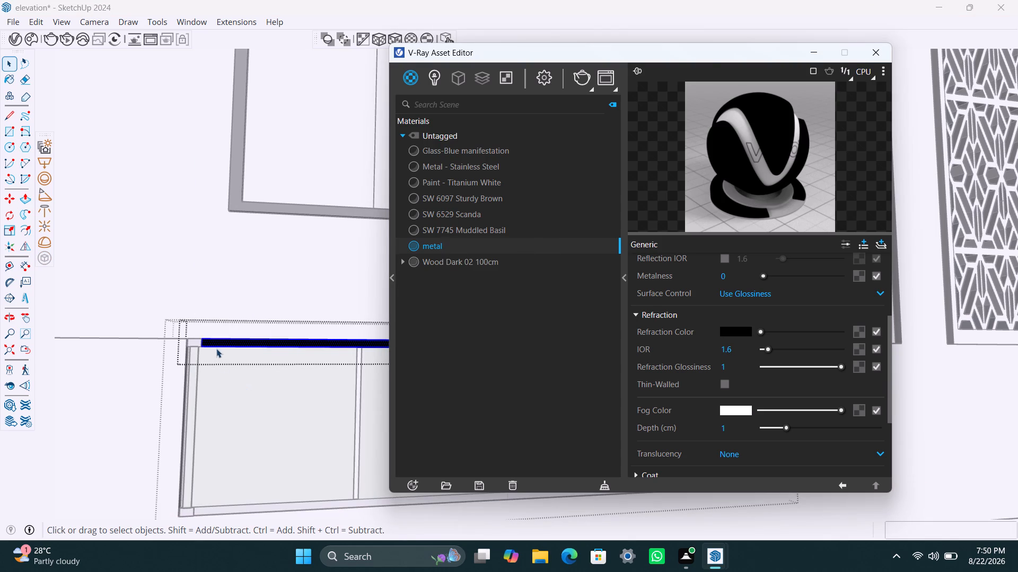
Apply the metal material to the faces of the balcony railing's left end post.
{"action": "scroll", "coordinate": [201, 347], "scroll_direction": "up", "scroll_amount": 8}
{"action": "left_click", "coordinate": [192, 362]}
{"action": "double_click", "coordinate": [192, 362]}
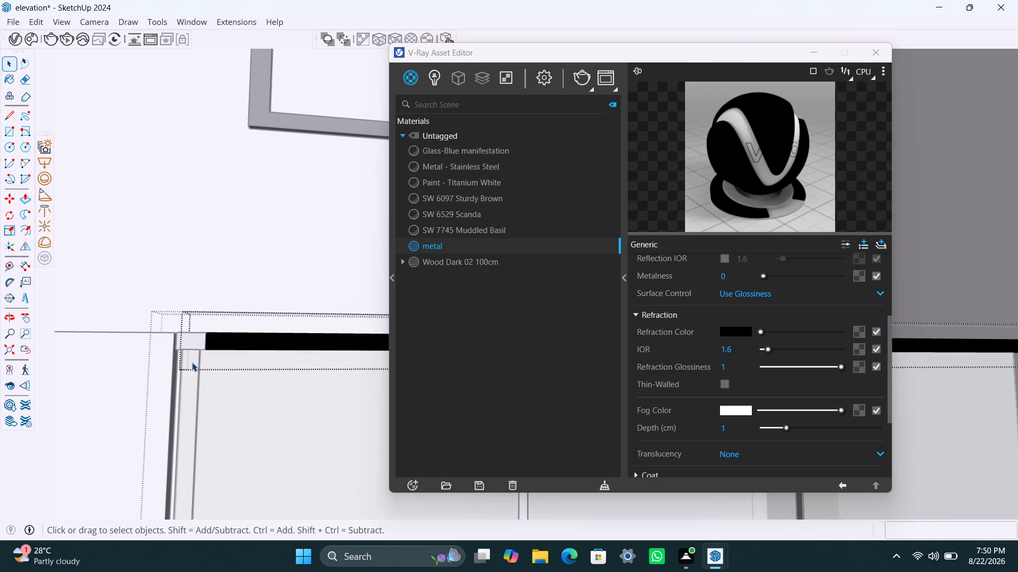
{"action": "right_click", "coordinate": [438, 244]}
{"action": "left_click", "coordinate": [464, 274]}
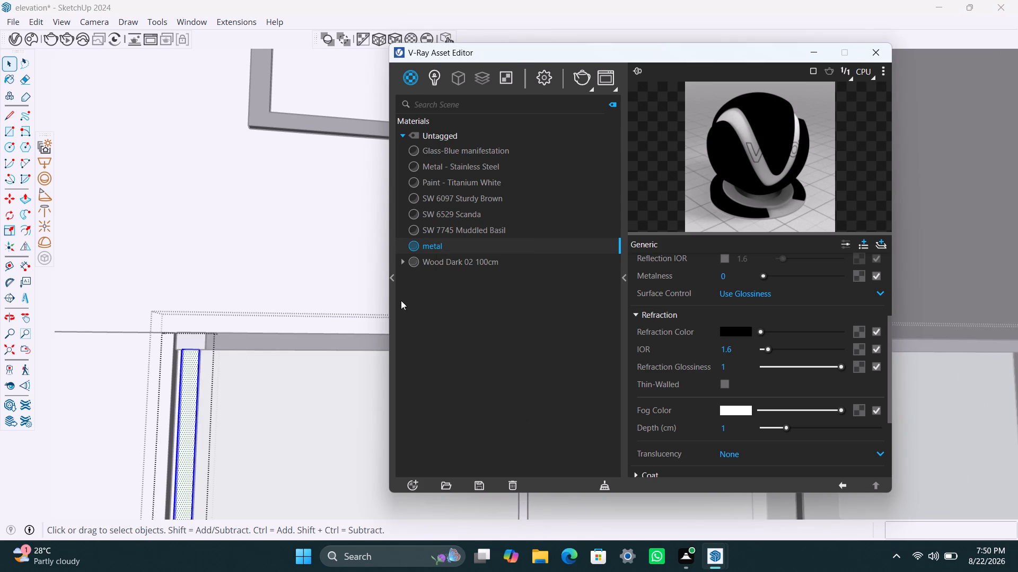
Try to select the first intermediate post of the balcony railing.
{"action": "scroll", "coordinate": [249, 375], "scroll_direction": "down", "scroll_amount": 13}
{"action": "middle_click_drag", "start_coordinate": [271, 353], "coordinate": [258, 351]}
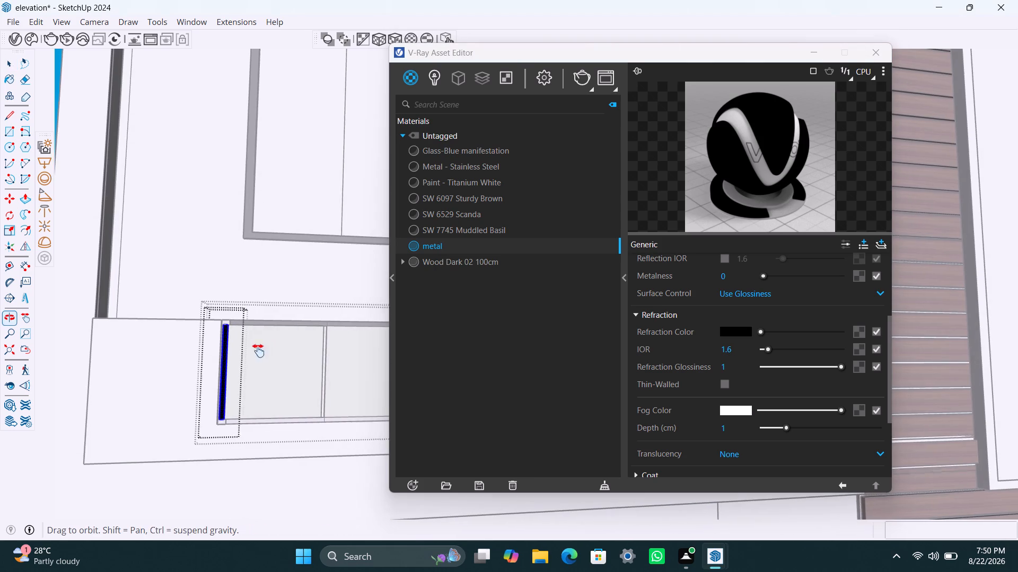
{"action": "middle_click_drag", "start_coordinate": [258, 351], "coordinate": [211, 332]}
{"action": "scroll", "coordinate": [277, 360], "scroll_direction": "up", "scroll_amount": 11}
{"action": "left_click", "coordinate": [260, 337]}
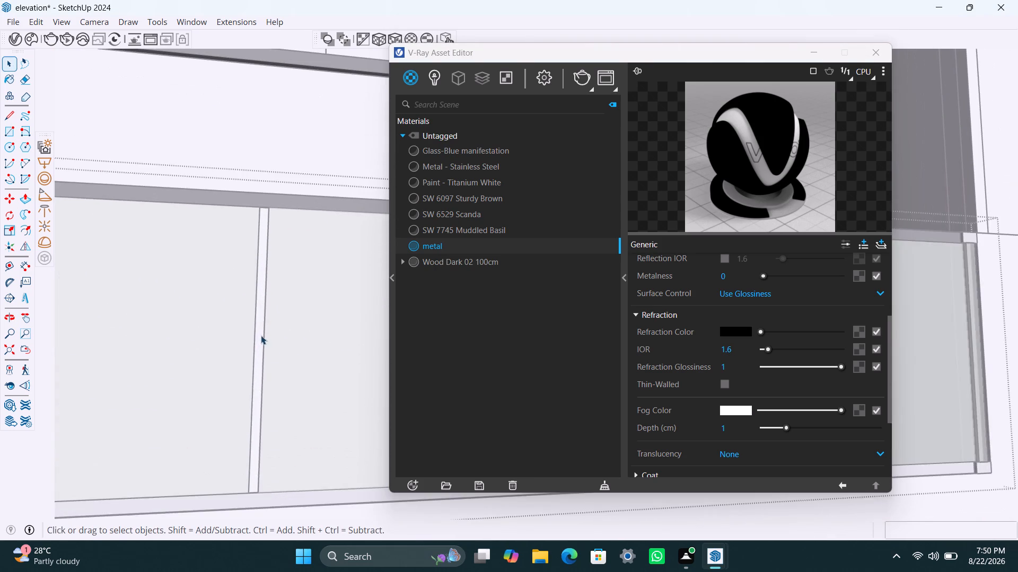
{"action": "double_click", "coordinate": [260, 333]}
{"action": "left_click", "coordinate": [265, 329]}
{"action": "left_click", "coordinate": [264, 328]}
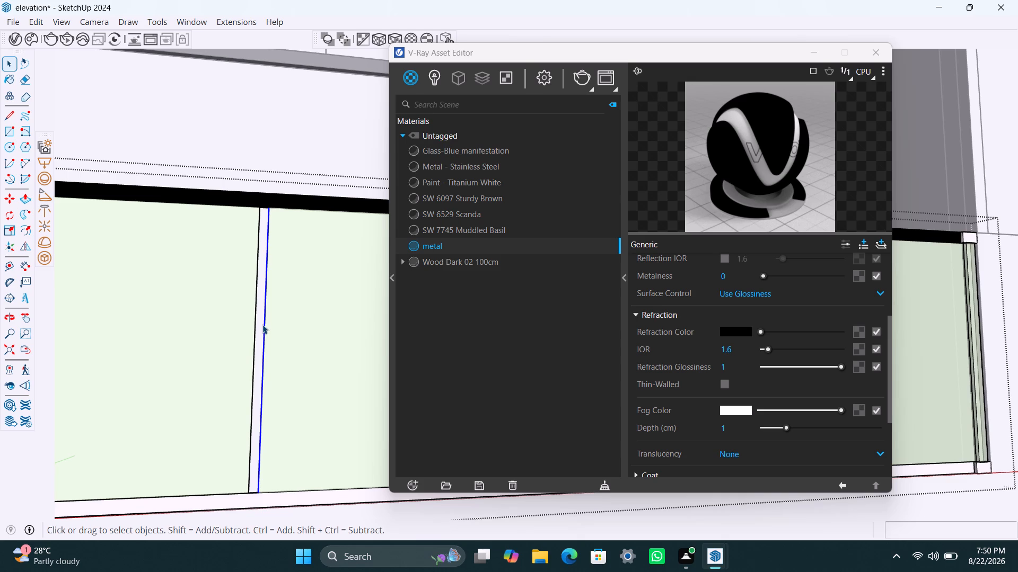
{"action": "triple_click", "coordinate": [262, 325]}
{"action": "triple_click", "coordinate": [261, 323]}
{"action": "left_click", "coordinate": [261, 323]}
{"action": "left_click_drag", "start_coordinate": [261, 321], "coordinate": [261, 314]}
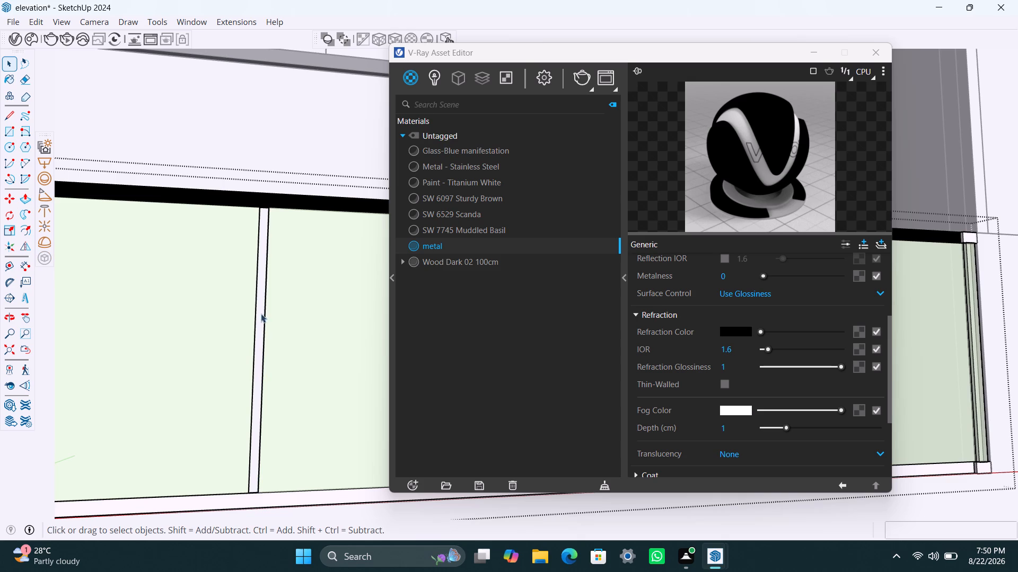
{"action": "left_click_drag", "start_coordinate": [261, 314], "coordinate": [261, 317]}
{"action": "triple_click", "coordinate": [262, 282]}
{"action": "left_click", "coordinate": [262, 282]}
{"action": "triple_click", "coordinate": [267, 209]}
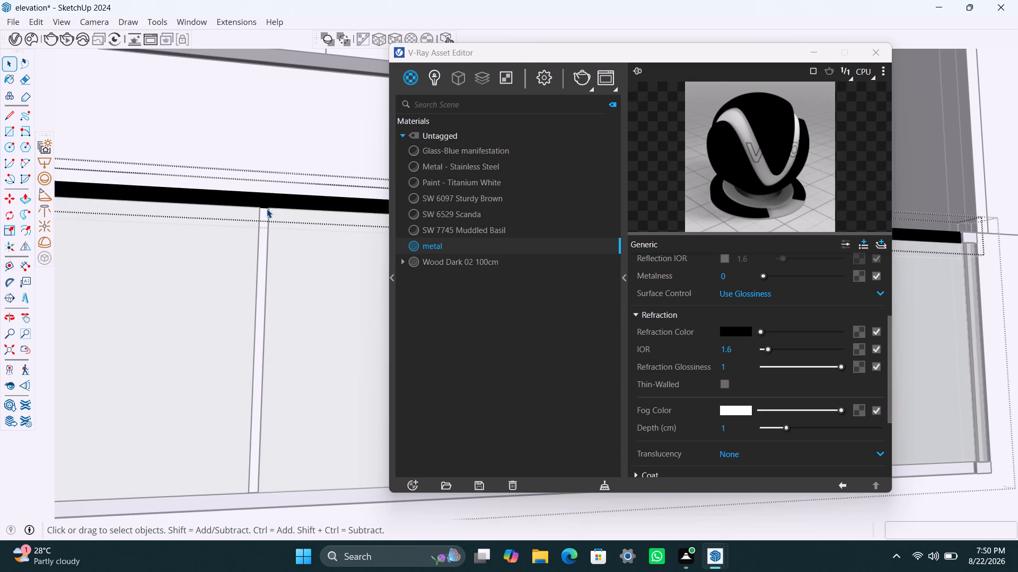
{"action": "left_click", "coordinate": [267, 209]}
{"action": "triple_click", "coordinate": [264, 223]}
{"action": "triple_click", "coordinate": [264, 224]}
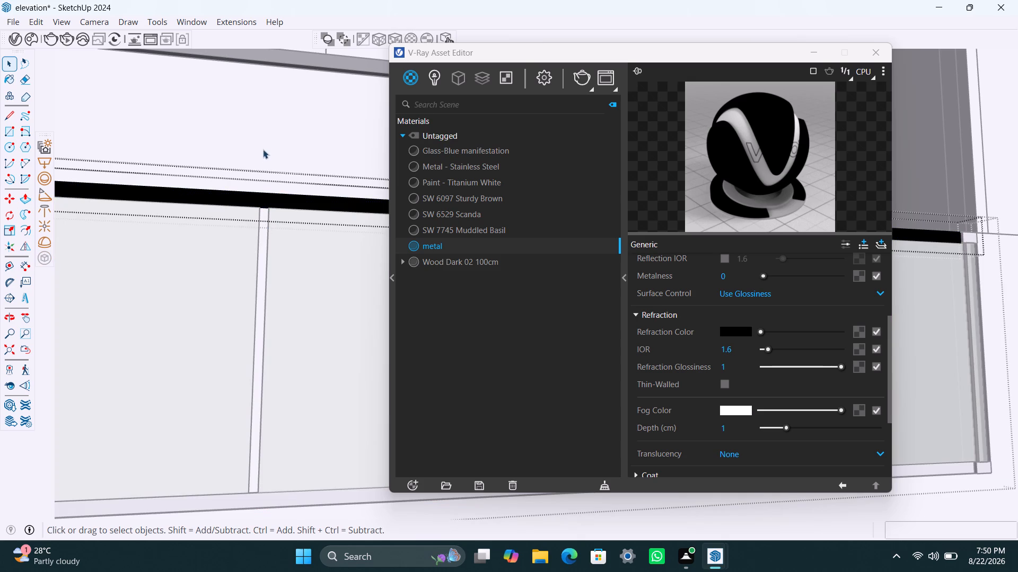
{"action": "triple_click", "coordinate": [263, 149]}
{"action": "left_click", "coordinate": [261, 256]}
Apply the metal material to the faces of the balcony railing's bottom rail.
{"action": "scroll", "coordinate": [248, 329], "scroll_direction": "down", "scroll_amount": 9}
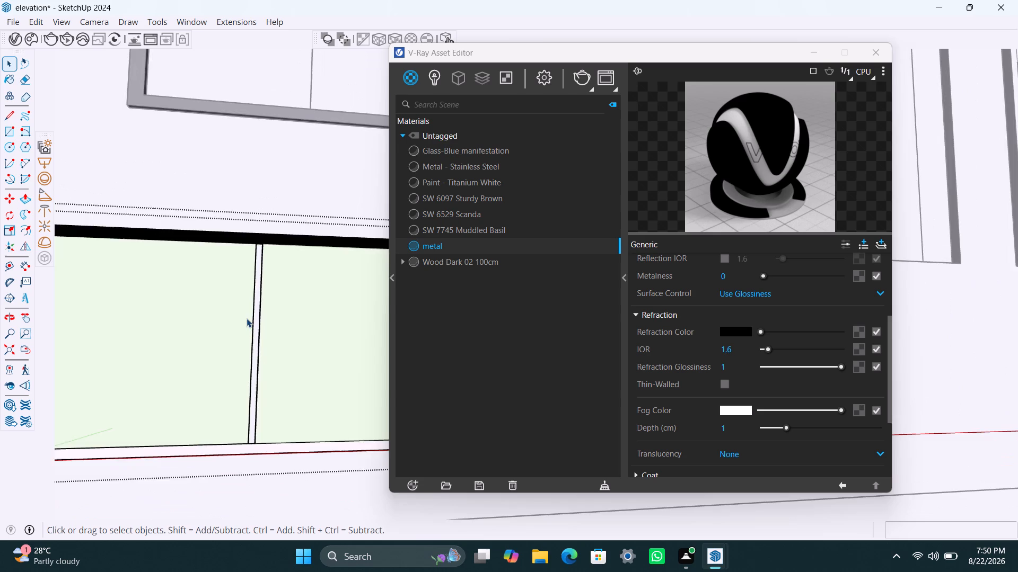
{"action": "scroll", "coordinate": [247, 318], "scroll_direction": "down", "scroll_amount": 5}
{"action": "middle_click_drag", "start_coordinate": [250, 386], "coordinate": [233, 383]}
{"action": "scroll", "coordinate": [202, 383], "scroll_direction": "up", "scroll_amount": 6}
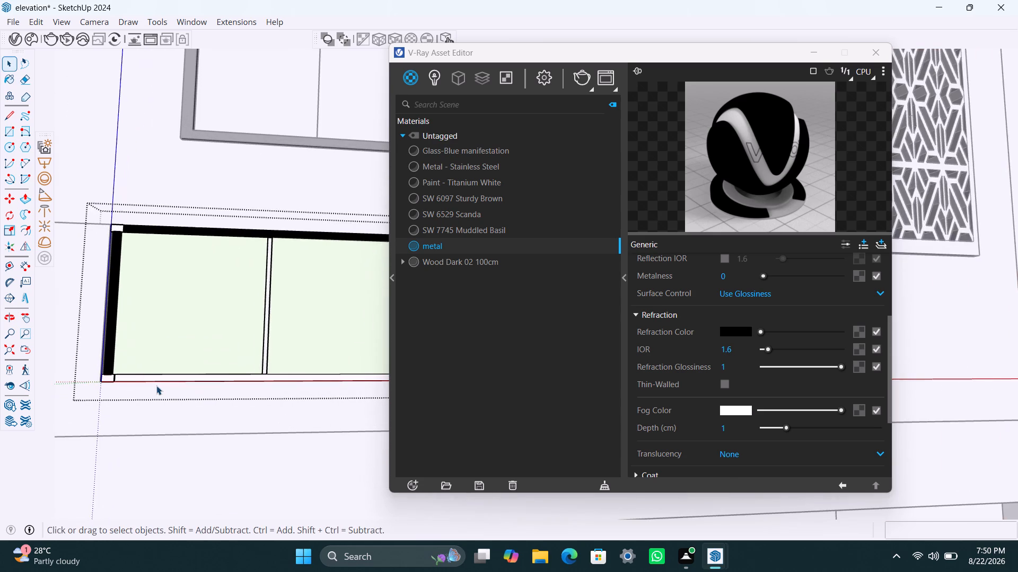
{"action": "scroll", "coordinate": [156, 386], "scroll_direction": "up", "scroll_amount": 2}
{"action": "left_click", "coordinate": [149, 377]}
{"action": "triple_click", "coordinate": [154, 377]}
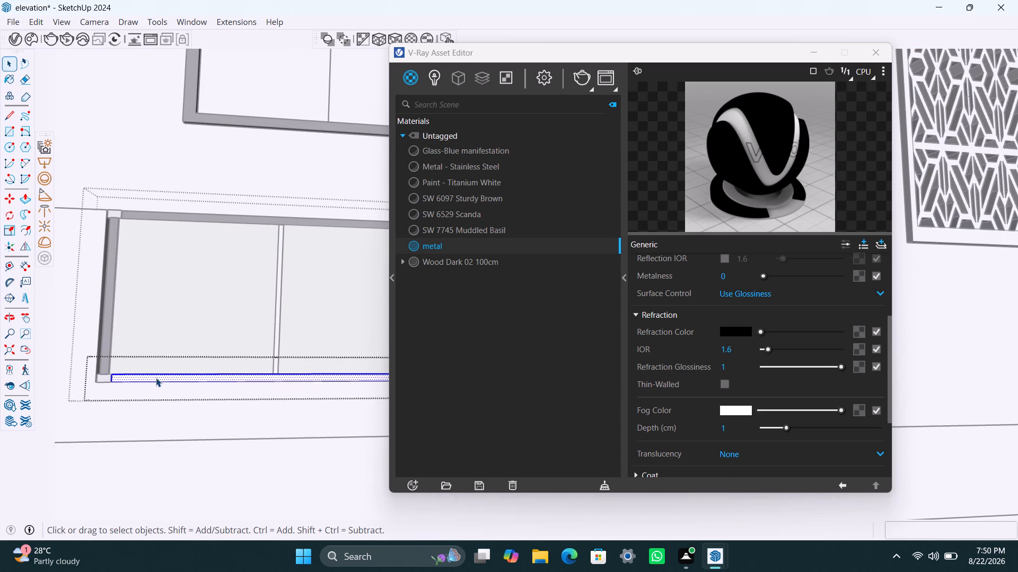
{"action": "left_click", "coordinate": [157, 379]}
{"action": "right_click", "coordinate": [425, 245]}
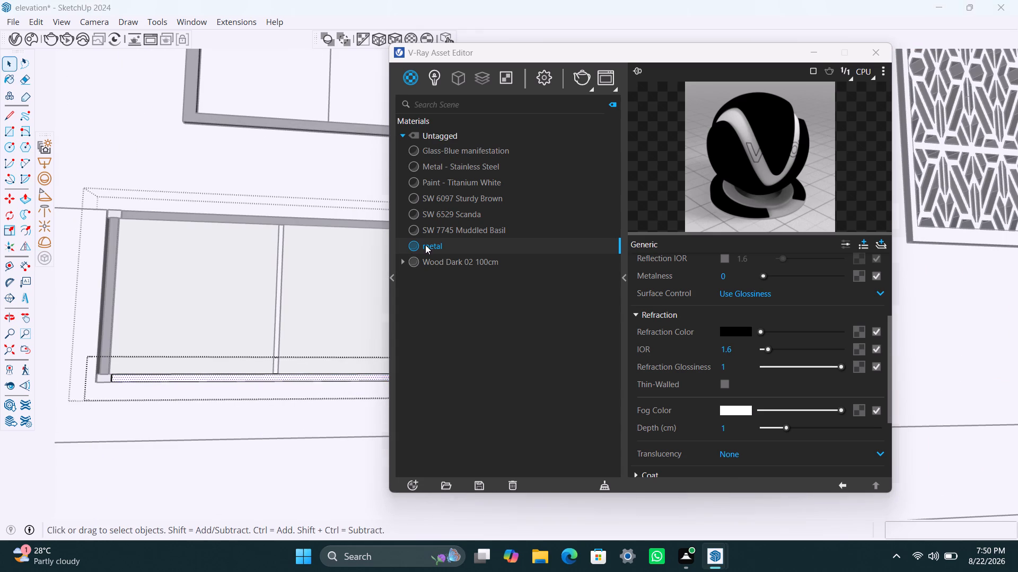
{"action": "left_click", "coordinate": [475, 279]}
Apply the metal material to the faces of the balcony railing's right end post, and leave the post's group.
{"action": "scroll", "coordinate": [227, 351], "scroll_direction": "down", "scroll_amount": 7}
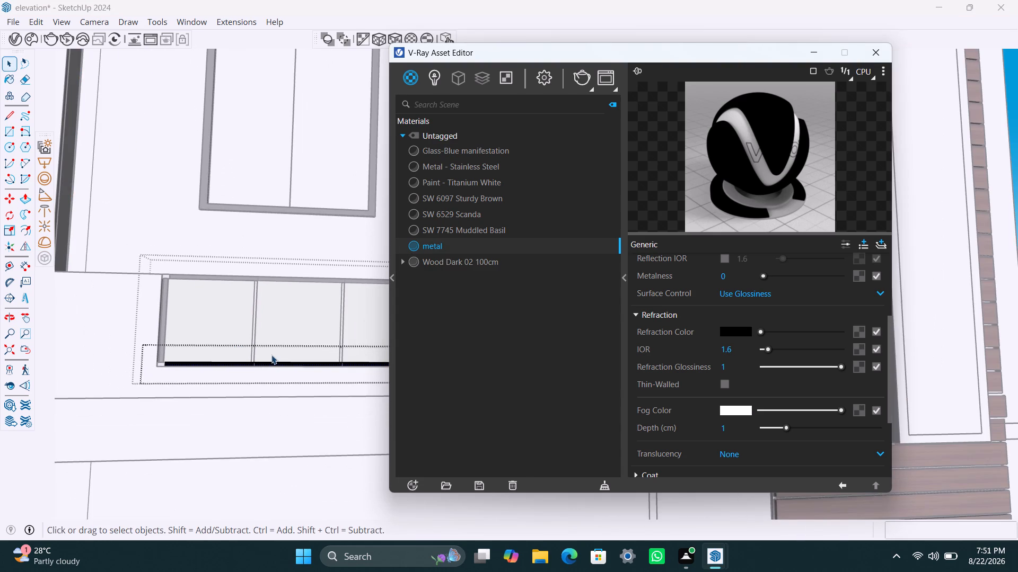
{"action": "middle_click_drag", "start_coordinate": [271, 355], "coordinate": [102, 342], "text": "shift"}
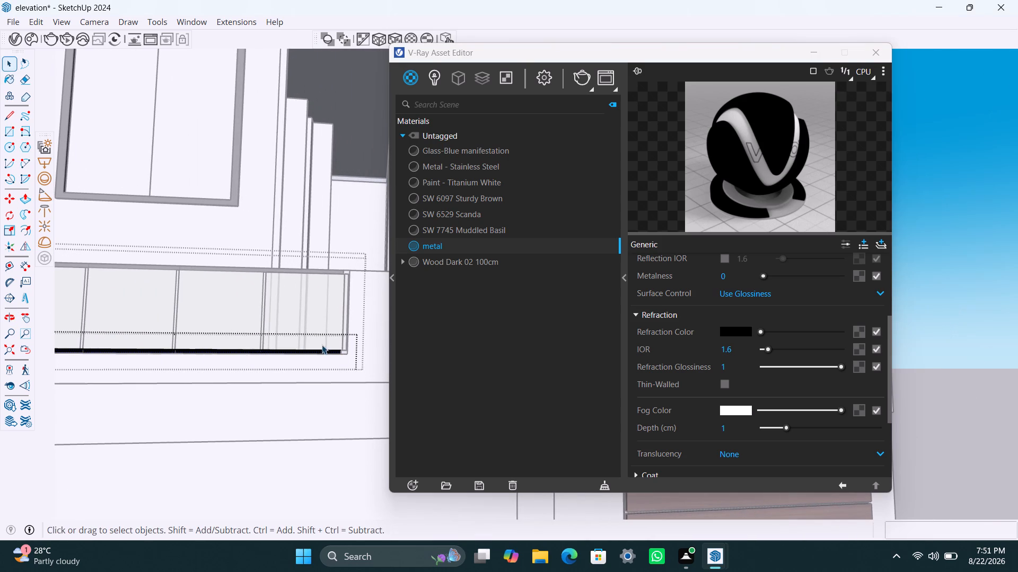
{"action": "scroll", "coordinate": [355, 332], "scroll_direction": "up", "scroll_amount": 11}
{"action": "left_click", "coordinate": [340, 287]}
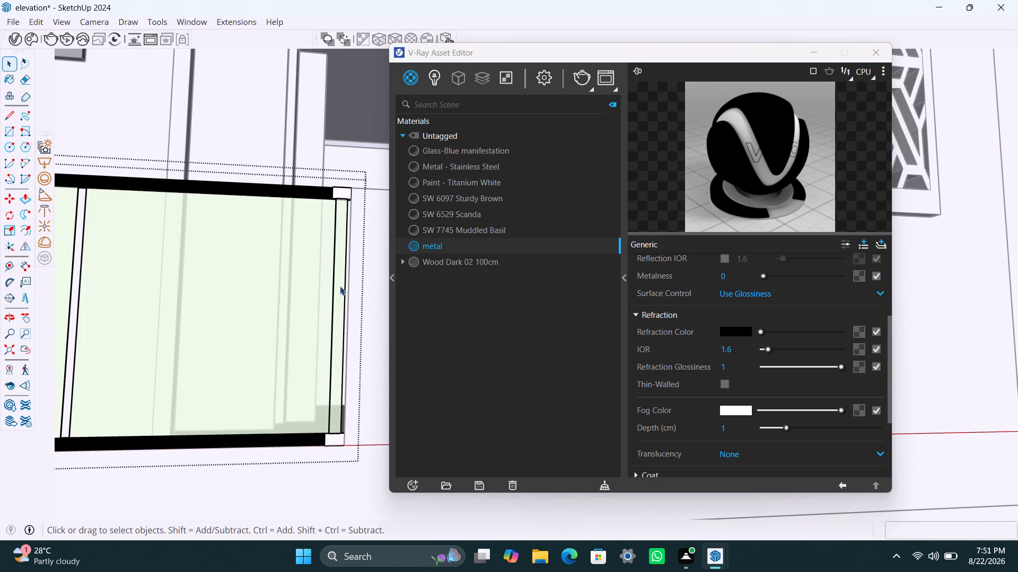
{"action": "left_click", "coordinate": [339, 285]}
{"action": "triple_click", "coordinate": [340, 282]}
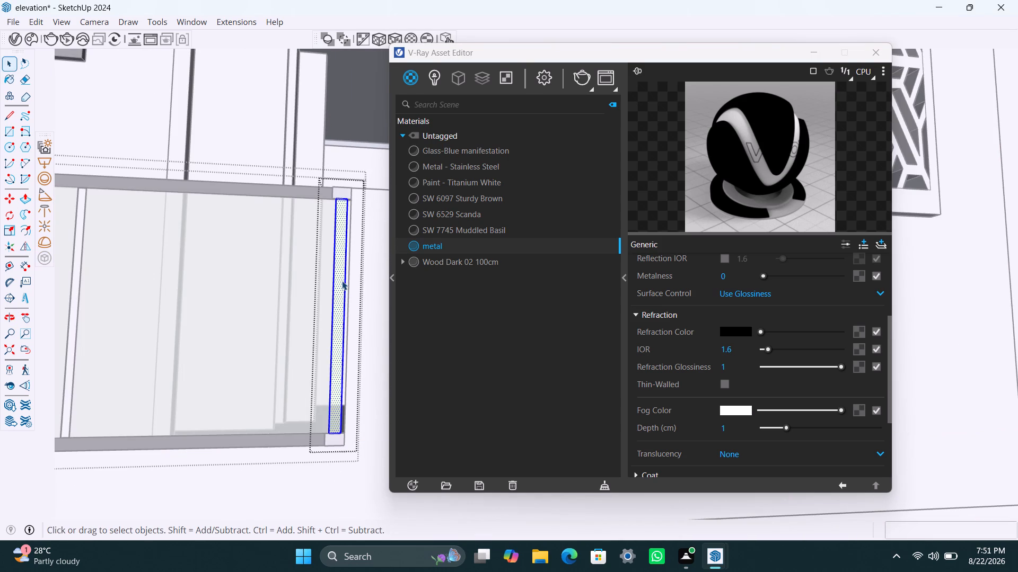
{"action": "right_click", "coordinate": [427, 244]}
{"action": "left_click", "coordinate": [442, 272]}
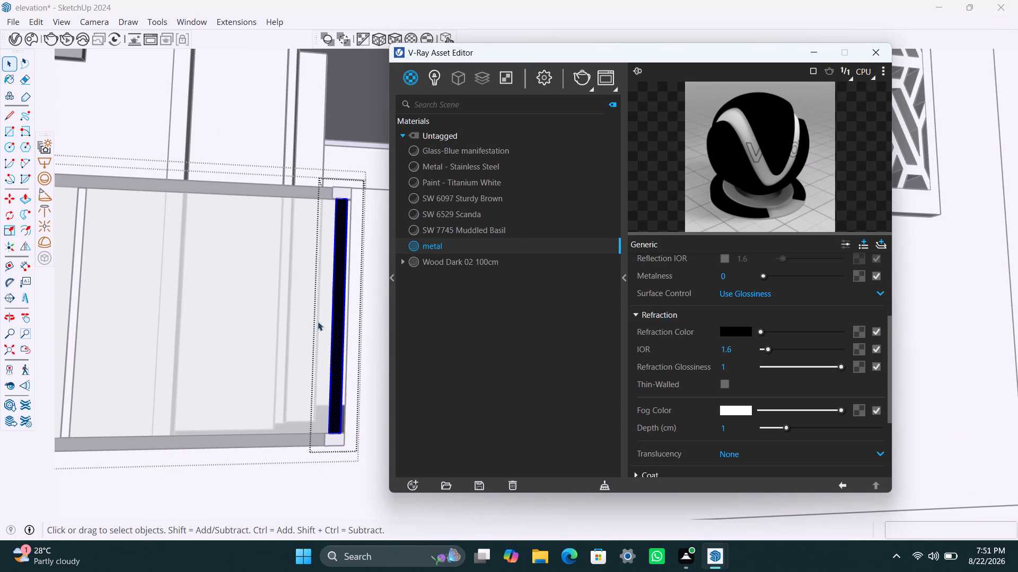
{"action": "scroll", "coordinate": [280, 391], "scroll_direction": "down", "scroll_amount": 1}
{"action": "scroll", "coordinate": [322, 439], "scroll_direction": "up", "scroll_amount": 3}
{"action": "scroll", "coordinate": [297, 406], "scroll_direction": "down", "scroll_amount": 13}
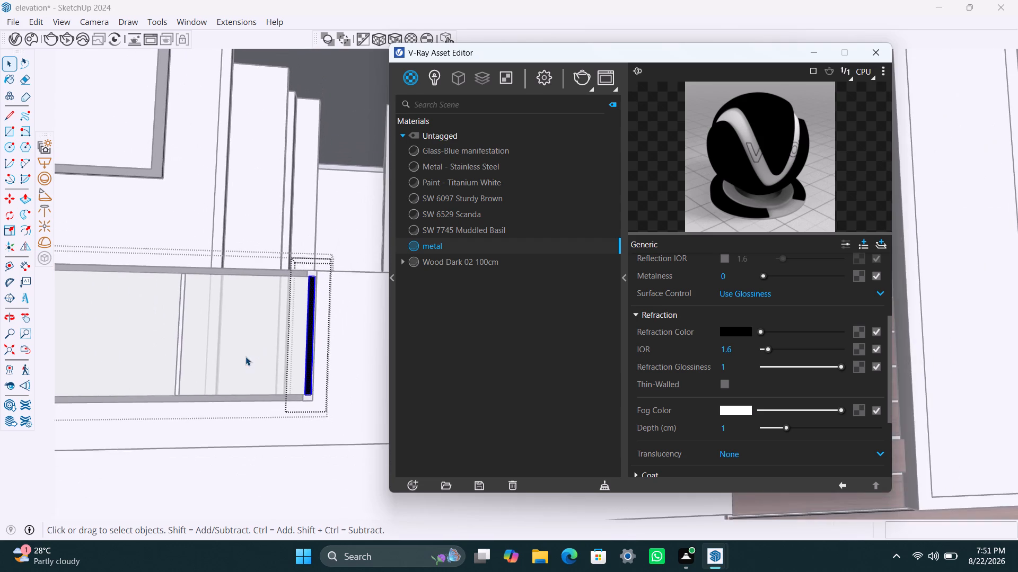
{"action": "scroll", "coordinate": [242, 357], "scroll_direction": "down", "scroll_amount": 8}
{"action": "middle_click_drag", "start_coordinate": [252, 362], "coordinate": [370, 371]}
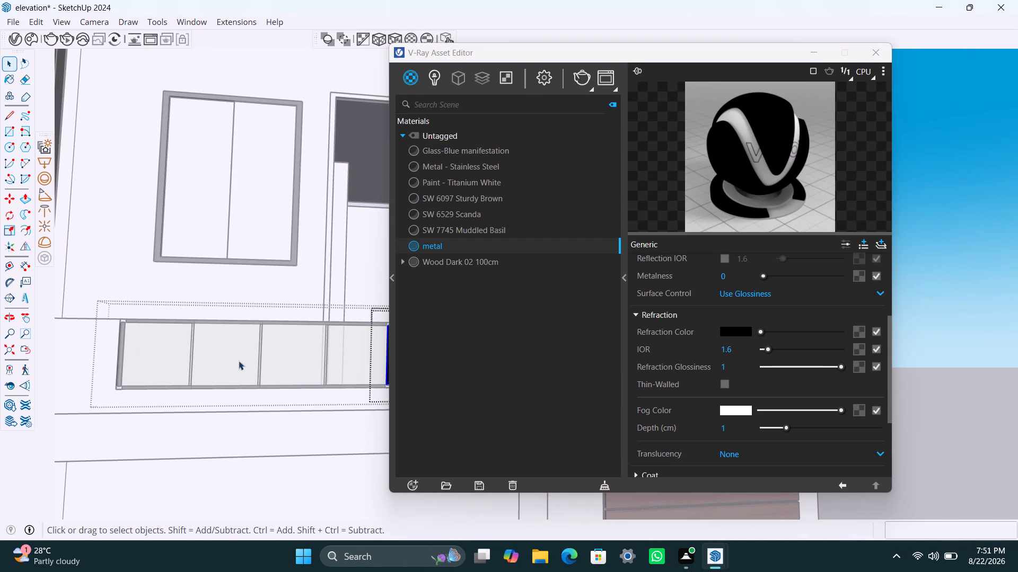
{"action": "scroll", "coordinate": [224, 359], "scroll_direction": "down", "scroll_amount": 3}
{"action": "key", "text": "space"}
{"action": "left_click", "coordinate": [932, 311]}
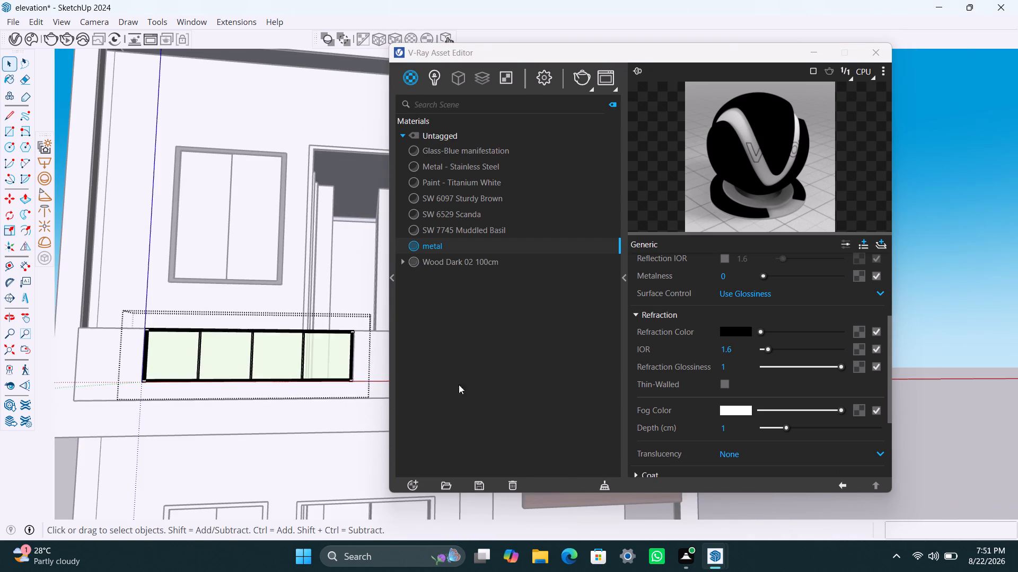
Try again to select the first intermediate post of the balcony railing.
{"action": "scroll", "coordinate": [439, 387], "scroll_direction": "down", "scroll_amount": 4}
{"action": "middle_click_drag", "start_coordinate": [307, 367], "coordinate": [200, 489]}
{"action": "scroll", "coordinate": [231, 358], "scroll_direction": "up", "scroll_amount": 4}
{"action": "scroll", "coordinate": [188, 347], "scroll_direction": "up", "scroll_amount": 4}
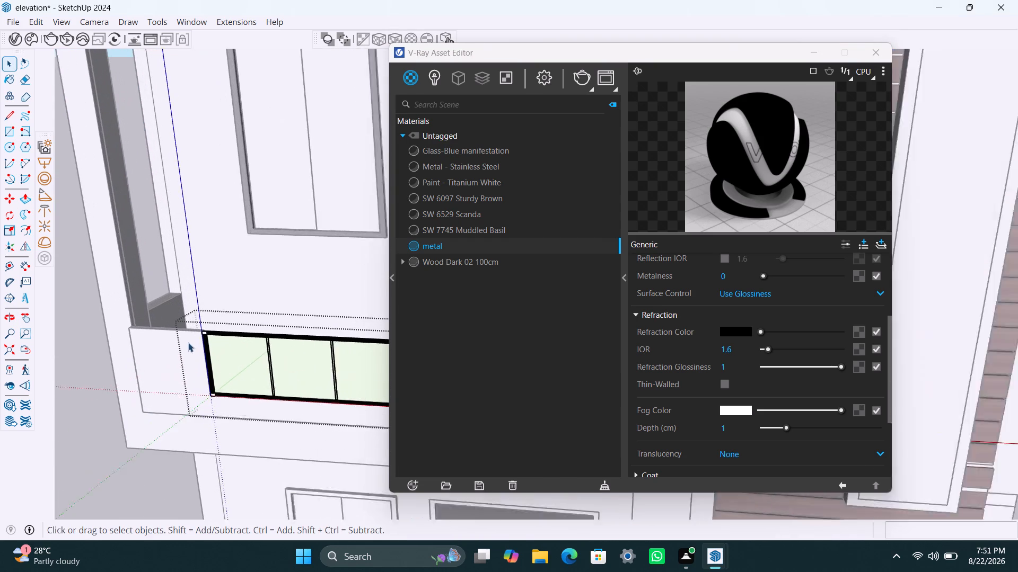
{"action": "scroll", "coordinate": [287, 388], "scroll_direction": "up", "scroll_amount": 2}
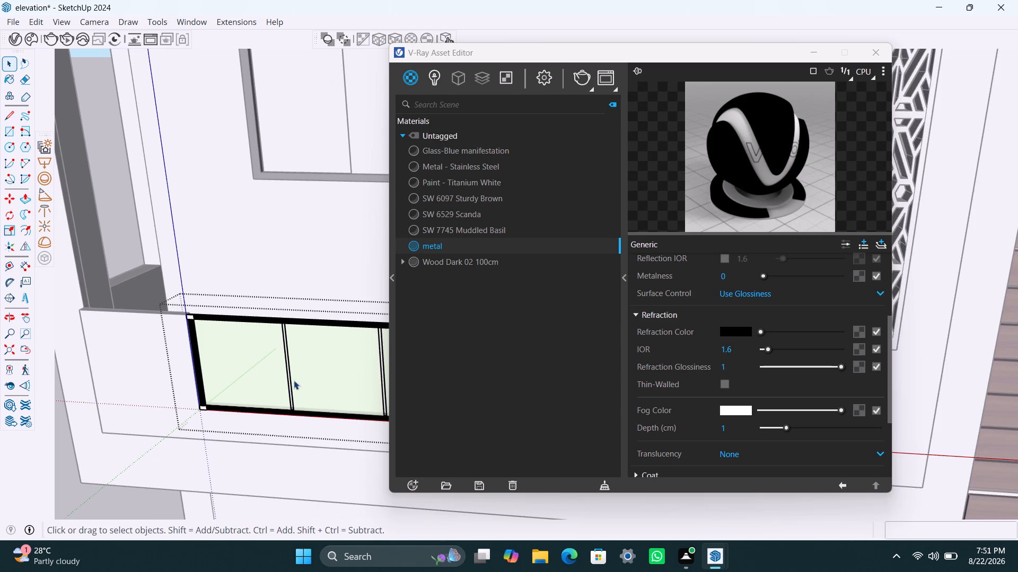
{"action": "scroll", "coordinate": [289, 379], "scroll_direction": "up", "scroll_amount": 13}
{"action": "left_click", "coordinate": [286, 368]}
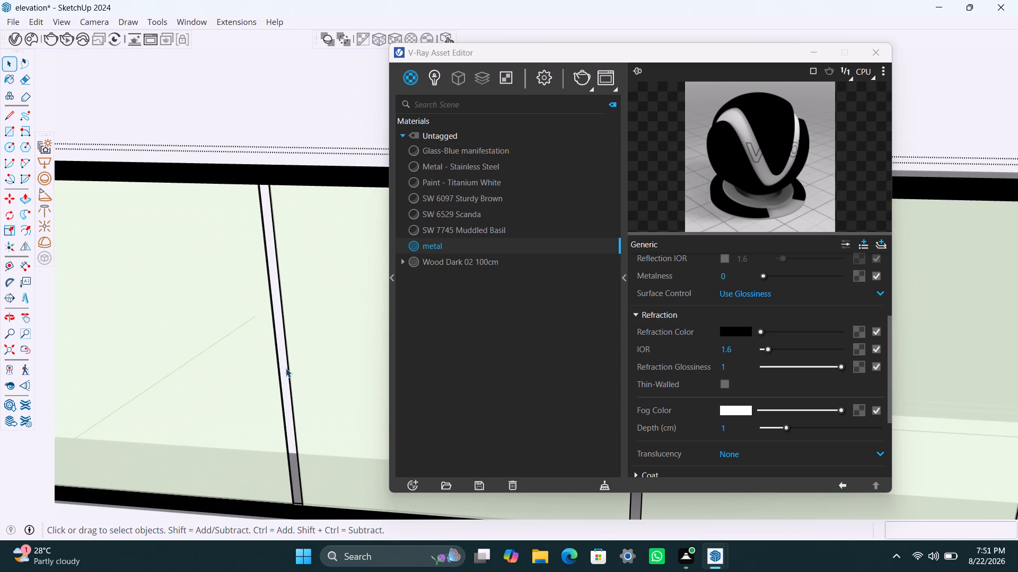
Apply the metal material to the frame of the upper-floor door behind the balcony railing, and close its group.
{"action": "middle_click_drag", "start_coordinate": [285, 347], "coordinate": [305, 250]}
{"action": "scroll", "coordinate": [312, 257], "scroll_direction": "down", "scroll_amount": 20}
{"action": "scroll", "coordinate": [312, 257], "scroll_direction": "down", "scroll_amount": 11}
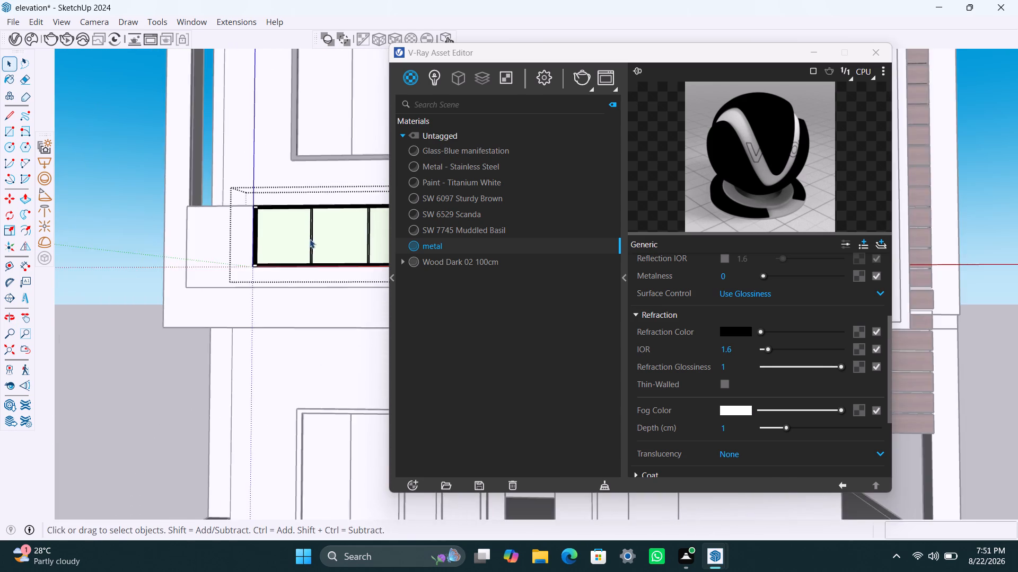
{"action": "scroll", "coordinate": [310, 236], "scroll_direction": "down", "scroll_amount": 5}
{"action": "middle_click_drag", "start_coordinate": [301, 253], "coordinate": [154, 367]}
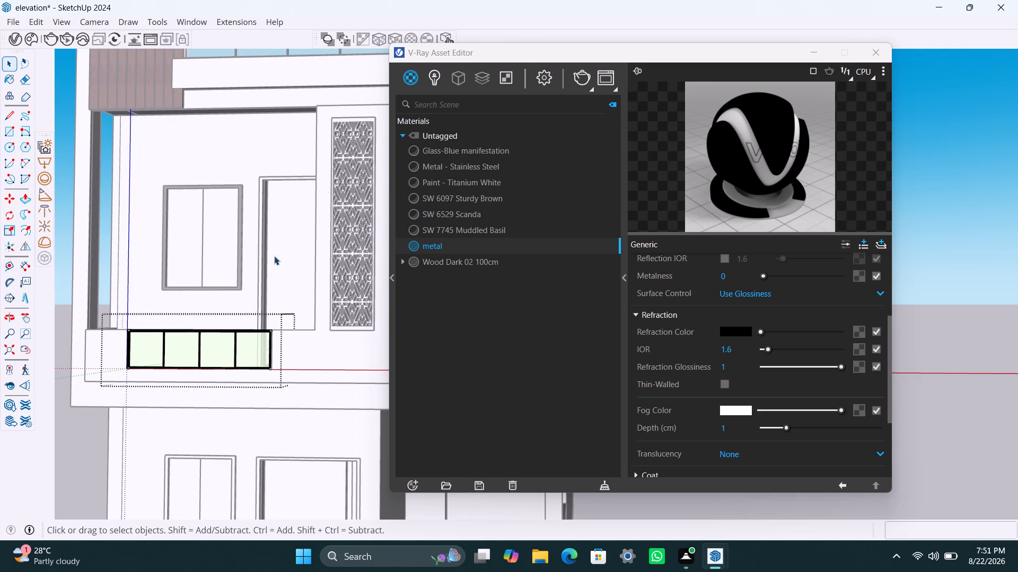
{"action": "left_click", "coordinate": [263, 233]}
{"action": "triple_click", "coordinate": [262, 230]}
{"action": "scroll", "coordinate": [261, 229], "scroll_direction": "up", "scroll_amount": 7}
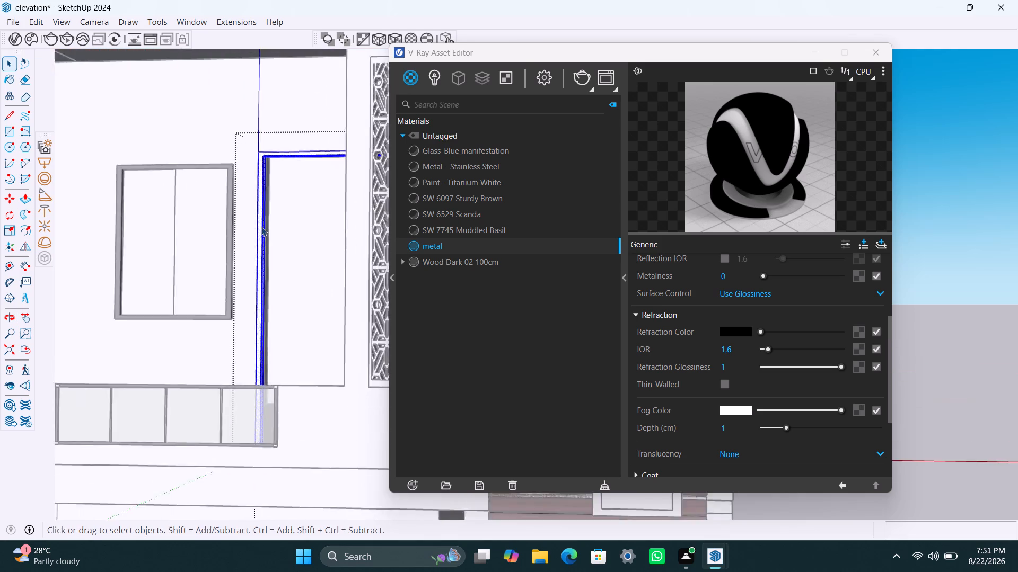
{"action": "scroll", "coordinate": [261, 227], "scroll_direction": "up", "scroll_amount": 2}
{"action": "right_click", "coordinate": [465, 245]}
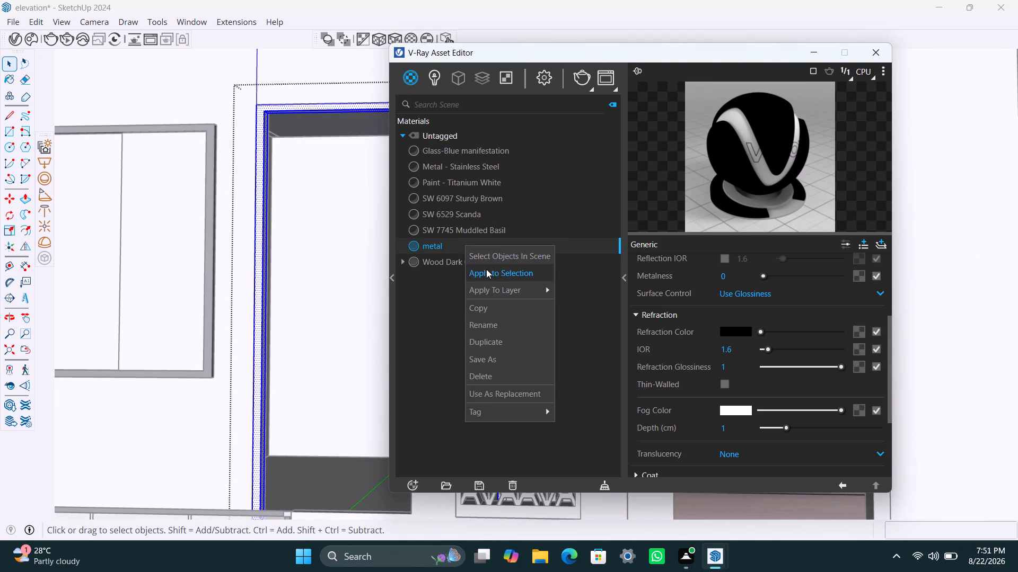
{"action": "left_click", "coordinate": [486, 273]}
{"action": "scroll", "coordinate": [286, 283], "scroll_direction": "down", "scroll_amount": 14}
{"action": "triple_click", "coordinate": [124, 232]}
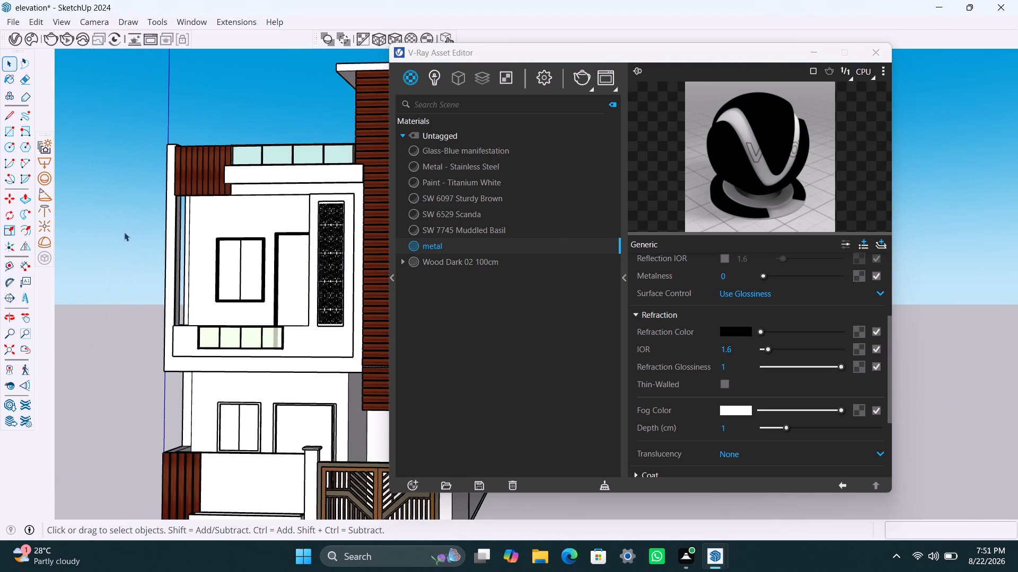
Open the roof terrace's glass railing group and apply the metal material to the faces of its top rail.
{"action": "scroll", "coordinate": [325, 313], "scroll_direction": "down", "scroll_amount": 4}
{"action": "middle_click_drag", "start_coordinate": [326, 364], "coordinate": [380, 357]}
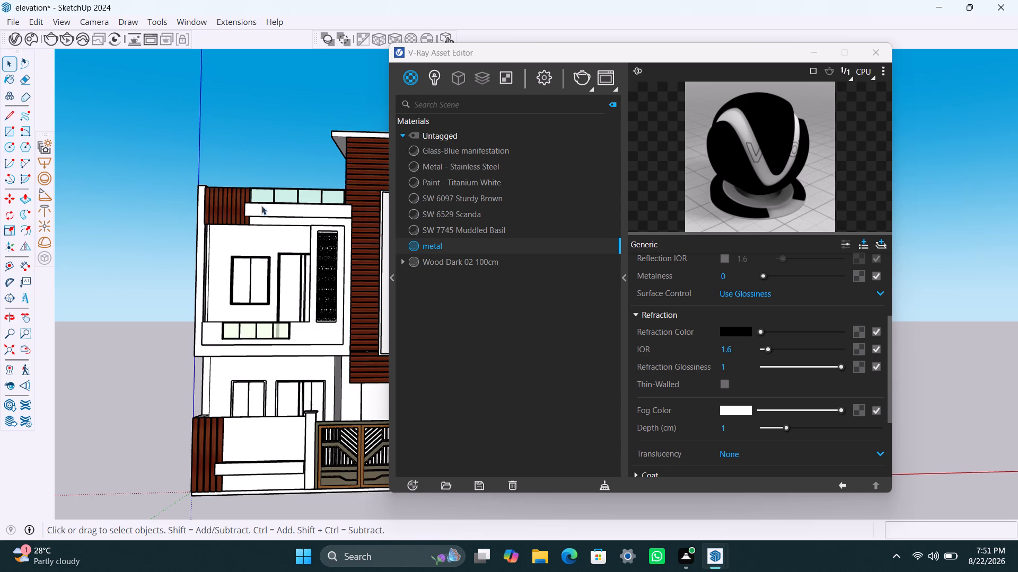
{"action": "scroll", "coordinate": [266, 203], "scroll_direction": "up", "scroll_amount": 4}
{"action": "middle_click_drag", "start_coordinate": [269, 198], "coordinate": [265, 310]}
{"action": "scroll", "coordinate": [257, 236], "scroll_direction": "up", "scroll_amount": 5}
{"action": "scroll", "coordinate": [244, 186], "scroll_direction": "up", "scroll_amount": 7}
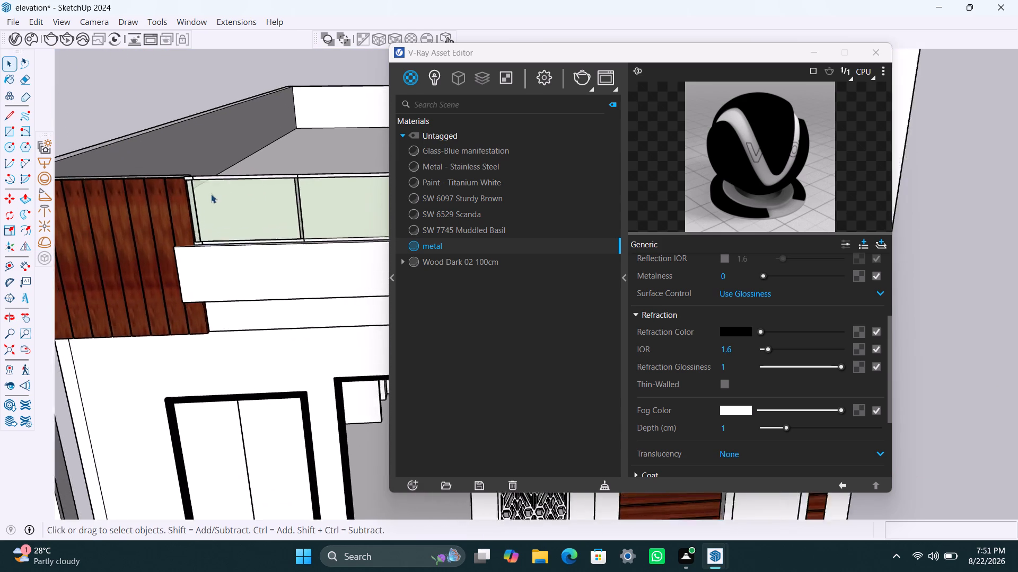
{"action": "scroll", "coordinate": [211, 194], "scroll_direction": "up", "scroll_amount": 8}
{"action": "left_click", "coordinate": [202, 157]}
{"action": "triple_click", "coordinate": [204, 155]}
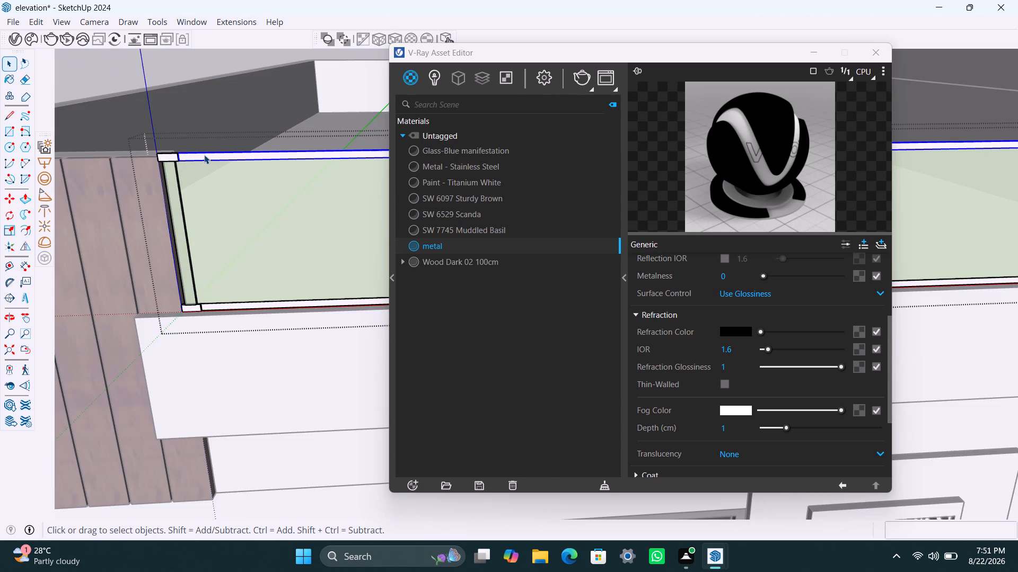
{"action": "left_click", "coordinate": [207, 156]}
{"action": "right_click", "coordinate": [438, 243]}
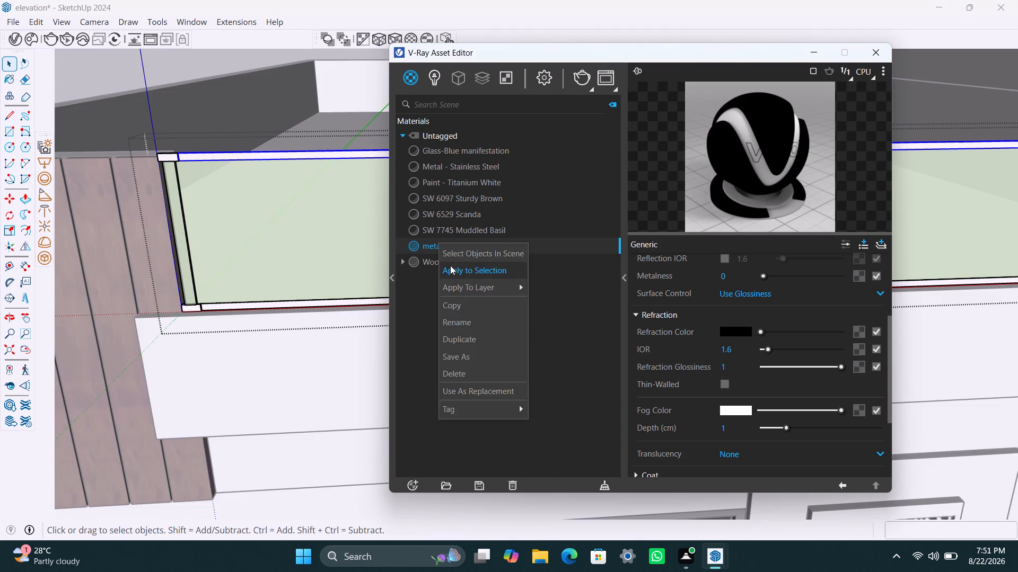
{"action": "left_click", "coordinate": [451, 269]}
{"action": "triple_click", "coordinate": [230, 158]}
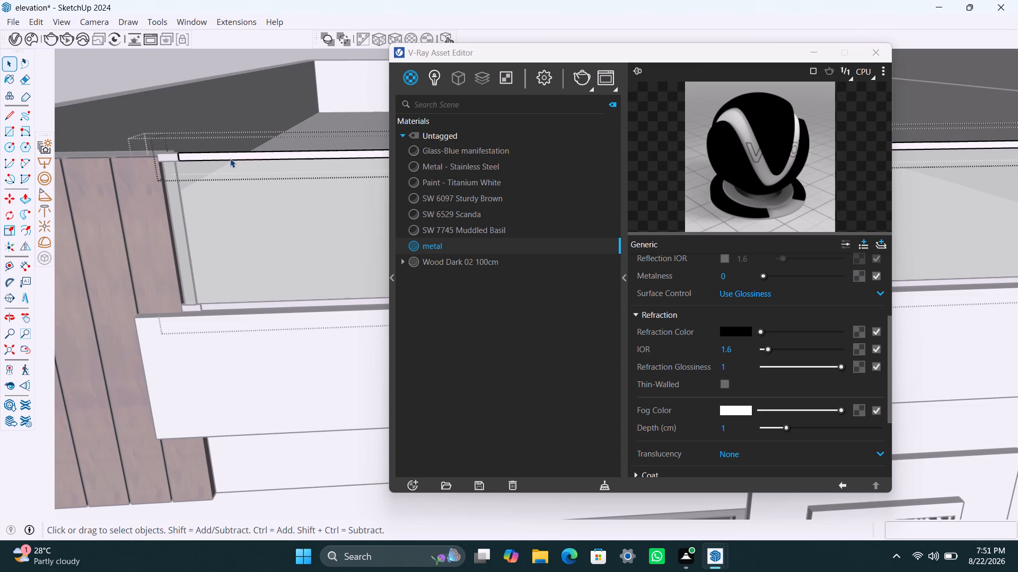
{"action": "right_click", "coordinate": [432, 249]}
{"action": "left_click", "coordinate": [456, 280]}
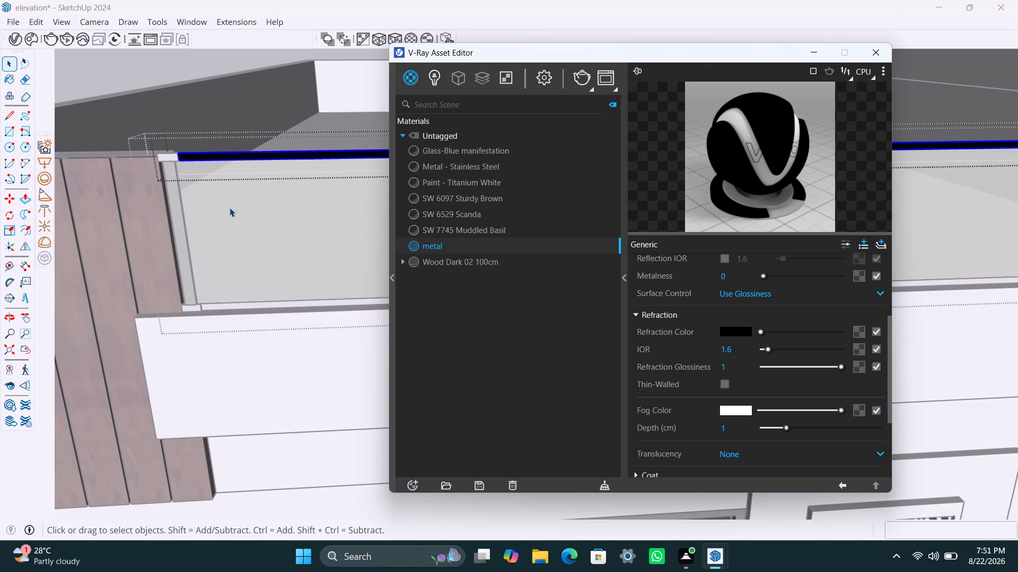
Apply the metal material to the front face of the roof terrace railing's left end post.
{"action": "scroll", "coordinate": [196, 304], "scroll_direction": "up", "scroll_amount": 11}
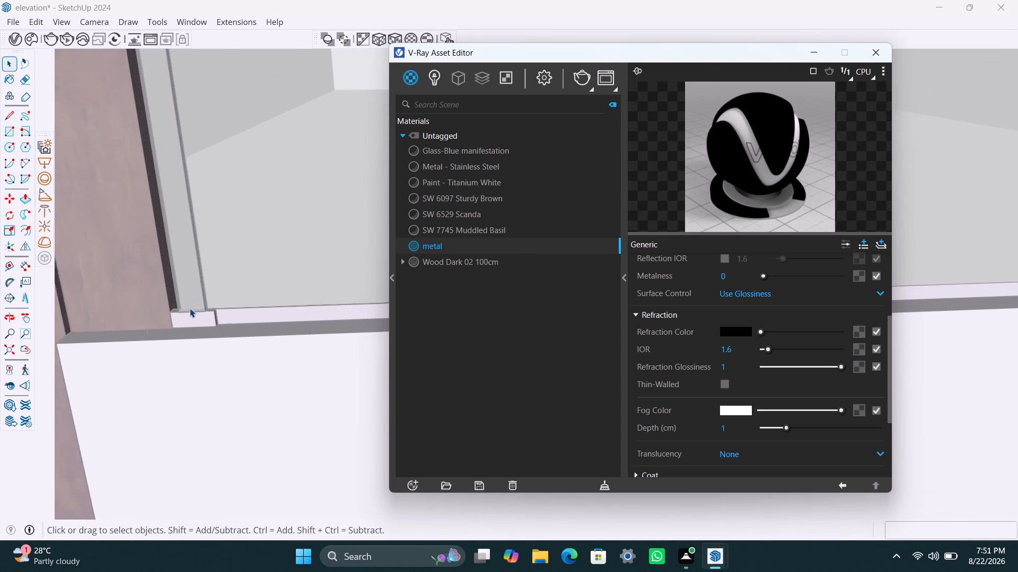
{"action": "scroll", "coordinate": [190, 308], "scroll_direction": "up", "scroll_amount": 4}
{"action": "left_click", "coordinate": [198, 302]}
{"action": "double_click", "coordinate": [197, 289]}
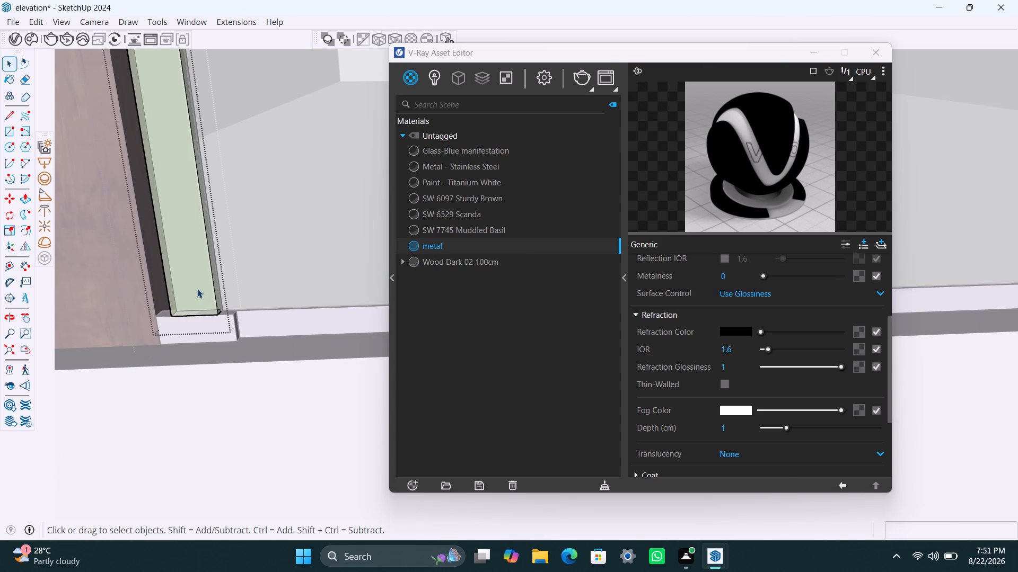
{"action": "left_click", "coordinate": [197, 289]}
{"action": "left_click", "coordinate": [198, 288]}
{"action": "right_click", "coordinate": [449, 248]}
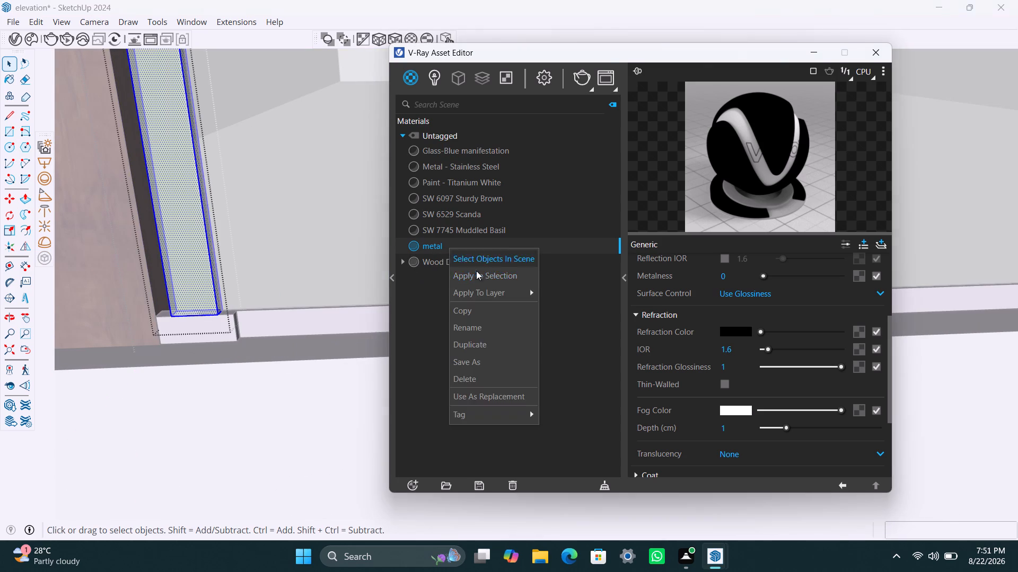
{"action": "left_click", "coordinate": [483, 279]}
Apply the metal material to the front face of the roof terrace railing's bottom rail.
{"action": "triple_click", "coordinate": [297, 326]}
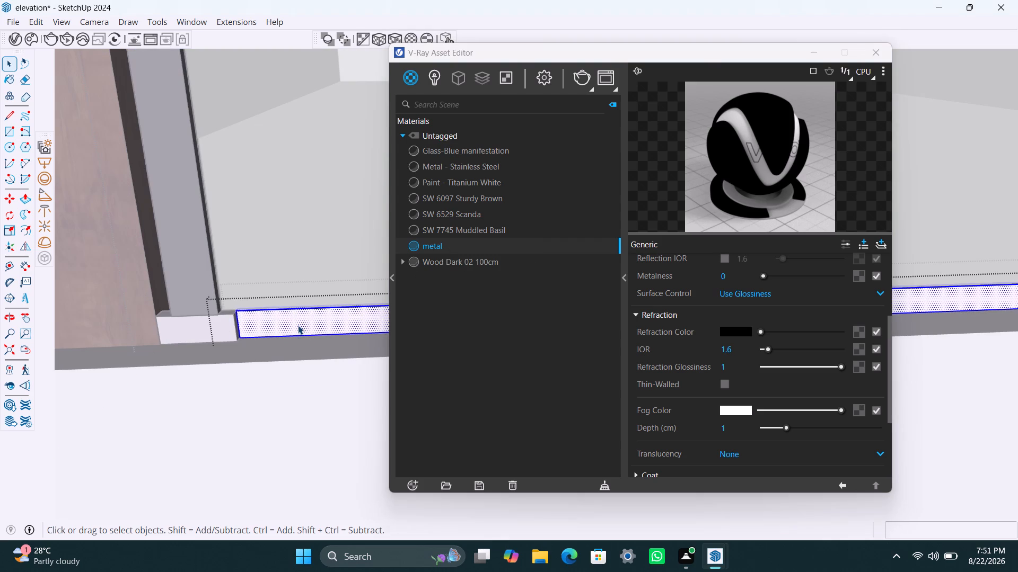
{"action": "right_click", "coordinate": [436, 251]}
{"action": "left_click", "coordinate": [454, 282]}
Apply the metal material to the front face of the roof terrace railing's right end post.
{"action": "scroll", "coordinate": [303, 311], "scroll_direction": "down", "scroll_amount": 12}
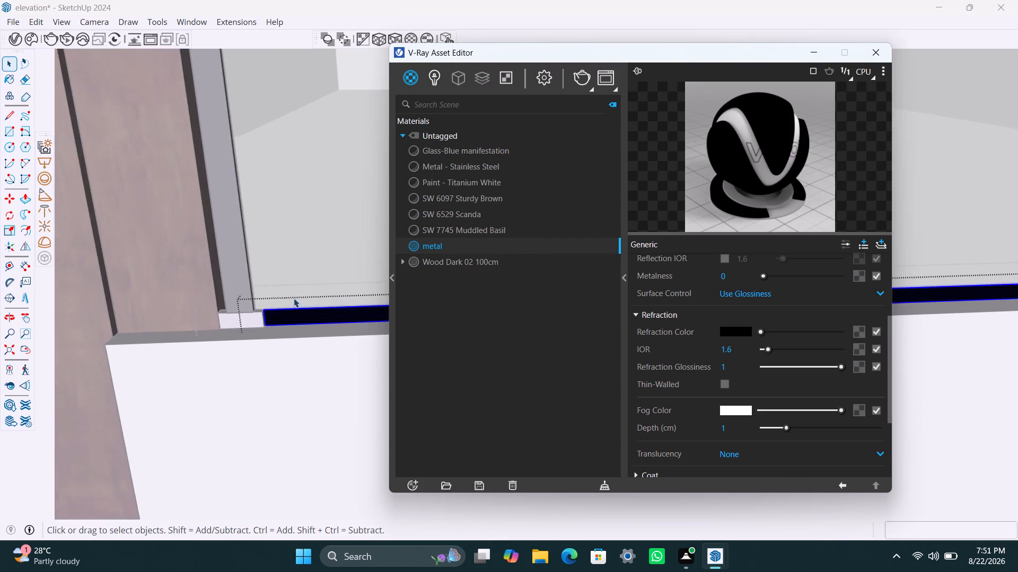
{"action": "scroll", "coordinate": [294, 298], "scroll_direction": "down", "scroll_amount": 12}
{"action": "middle_click_drag", "start_coordinate": [294, 287], "coordinate": [0, 265]}
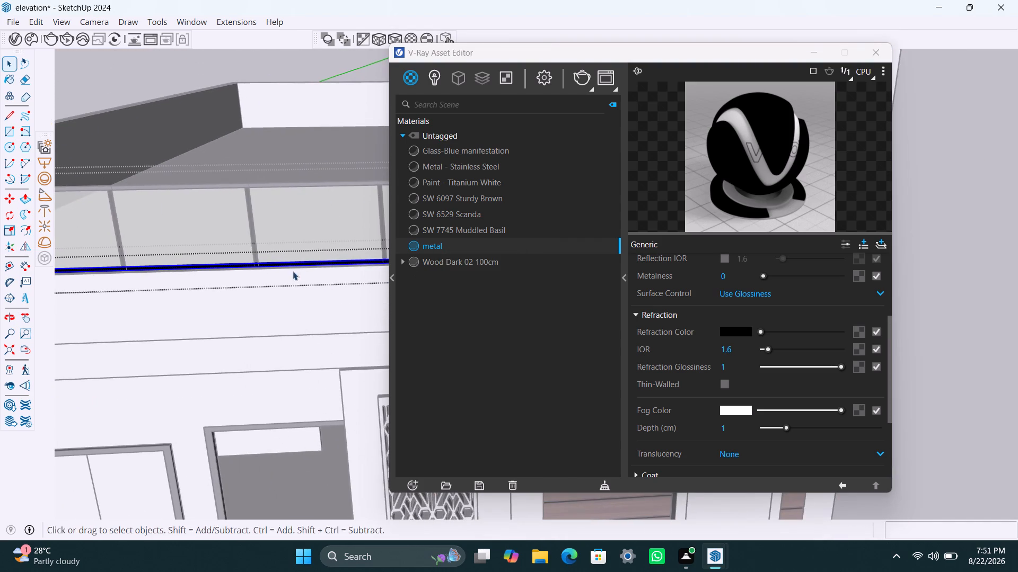
{"action": "middle_click_drag", "start_coordinate": [308, 269], "coordinate": [167, 281]}
{"action": "scroll", "coordinate": [377, 252], "scroll_direction": "up", "scroll_amount": 9}
{"action": "double_click", "coordinate": [366, 221]}
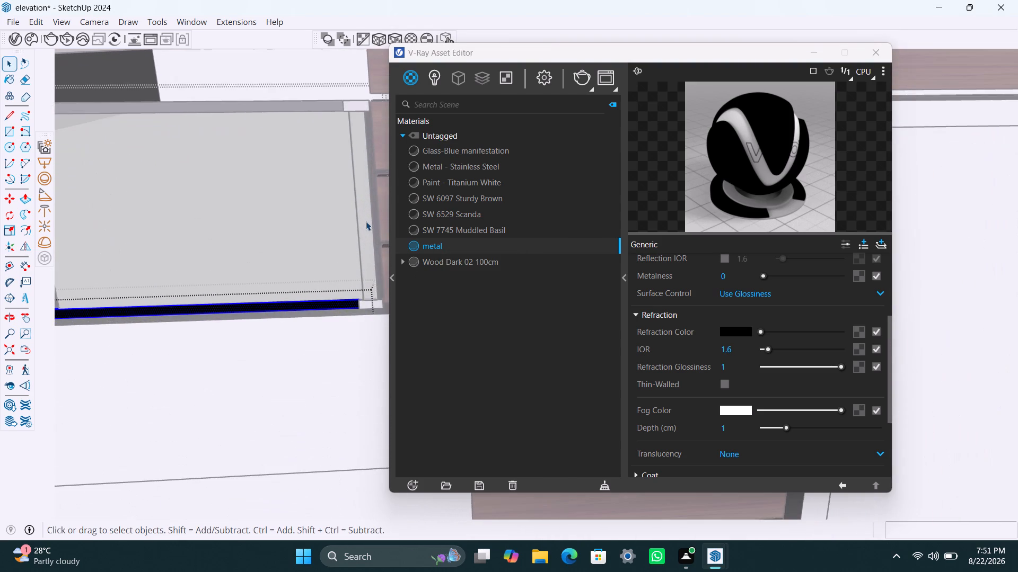
{"action": "left_click", "coordinate": [366, 221]}
{"action": "right_click", "coordinate": [427, 249]}
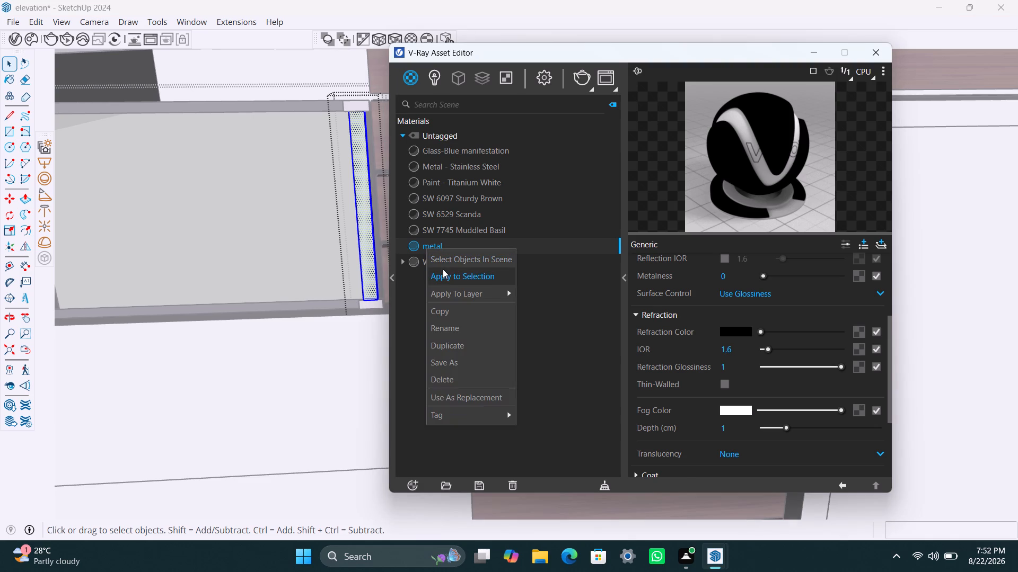
{"action": "left_click", "coordinate": [443, 270]}
Close the roof terrace railing's open groups and save the model.
{"action": "scroll", "coordinate": [336, 245], "scroll_direction": "down", "scroll_amount": 20}
{"action": "scroll", "coordinate": [336, 245], "scroll_direction": "down", "scroll_amount": 1}
{"action": "middle_click_drag", "start_coordinate": [288, 262], "coordinate": [322, 262]}
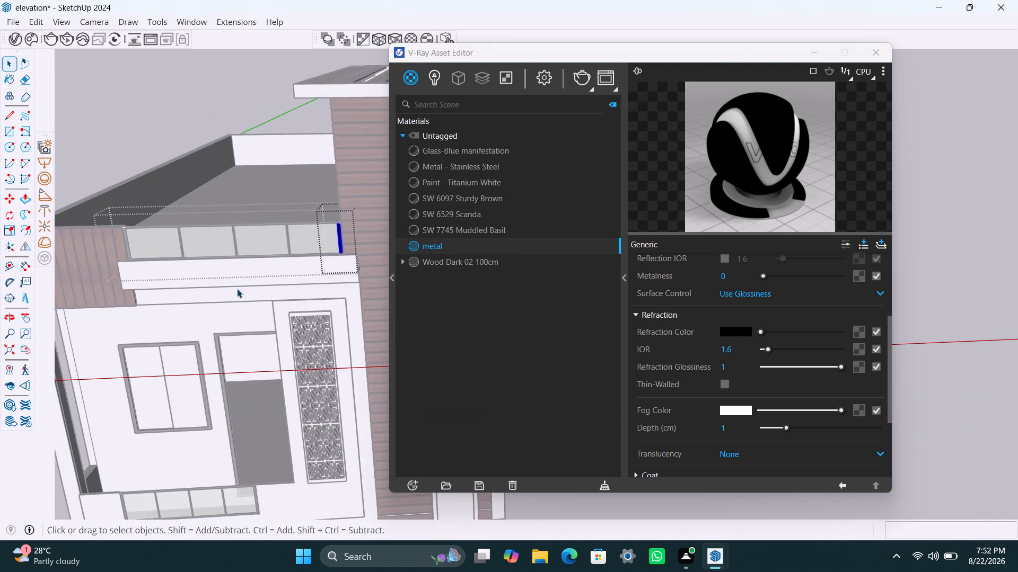
{"action": "scroll", "coordinate": [240, 275], "scroll_direction": "down", "scroll_amount": 9}
{"action": "middle_click_drag", "start_coordinate": [262, 317], "coordinate": [269, 290]}
{"action": "scroll", "coordinate": [265, 305], "scroll_direction": "down", "scroll_amount": 4}
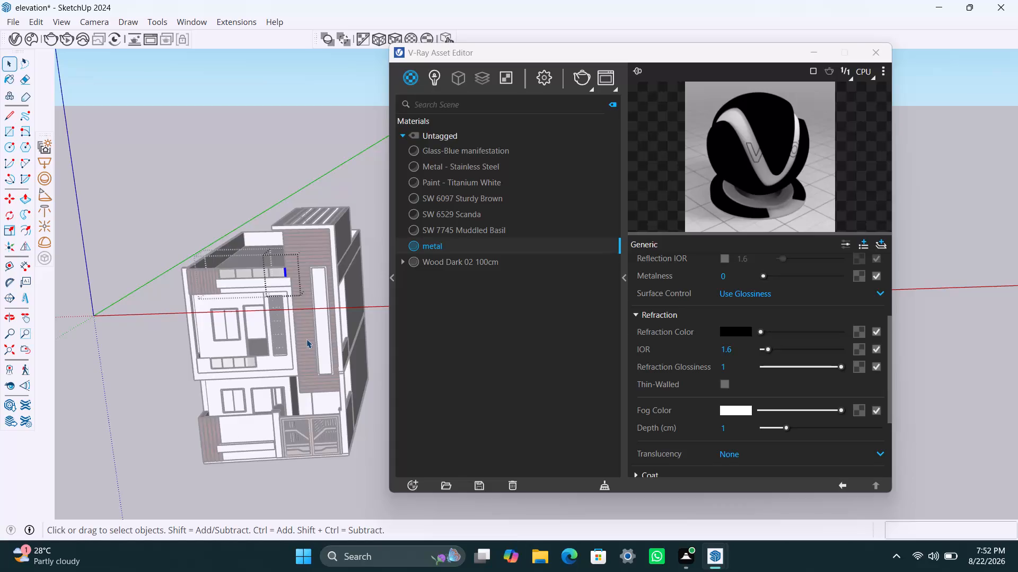
{"action": "key", "text": "space"}
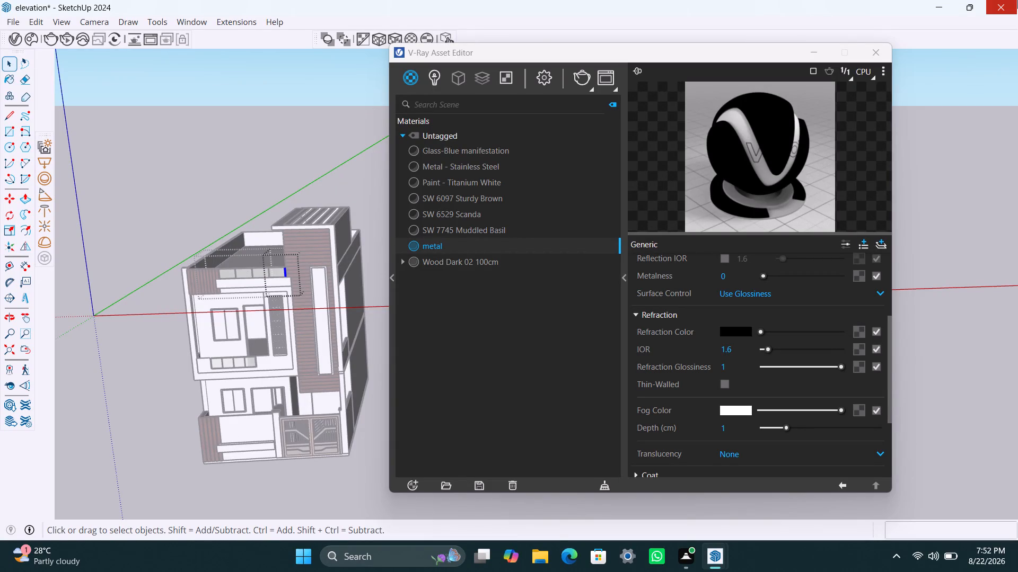
{"action": "scroll", "coordinate": [1017, 0], "scroll_direction": "down", "scroll_amount": 1}
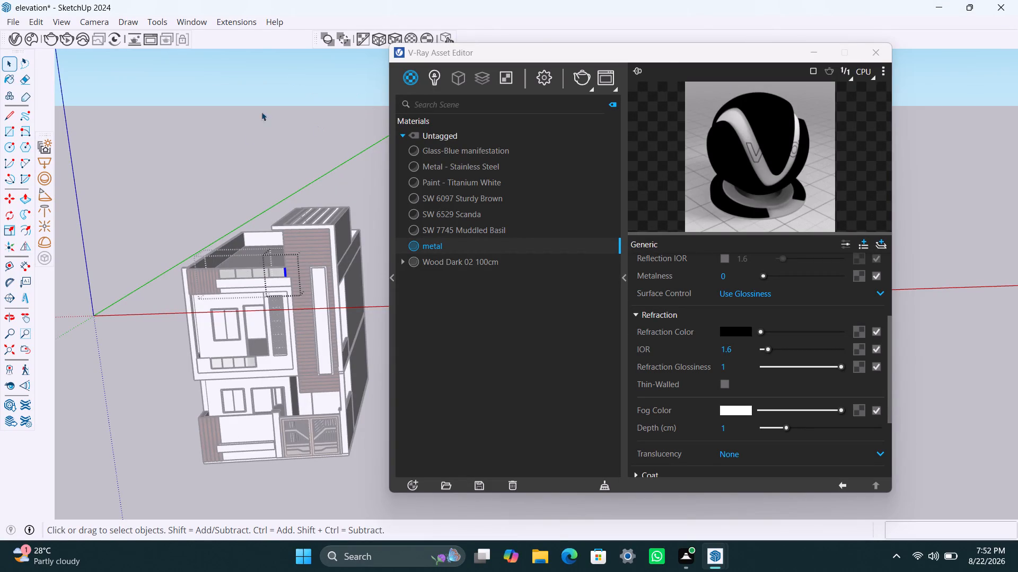
{"action": "left_click", "coordinate": [239, 158]}
{"action": "scroll", "coordinate": [227, 259], "scroll_direction": "down", "scroll_amount": 6}
{"action": "double_click", "coordinate": [223, 180]}
{"action": "scroll", "coordinate": [234, 247], "scroll_direction": "down", "scroll_amount": 3}
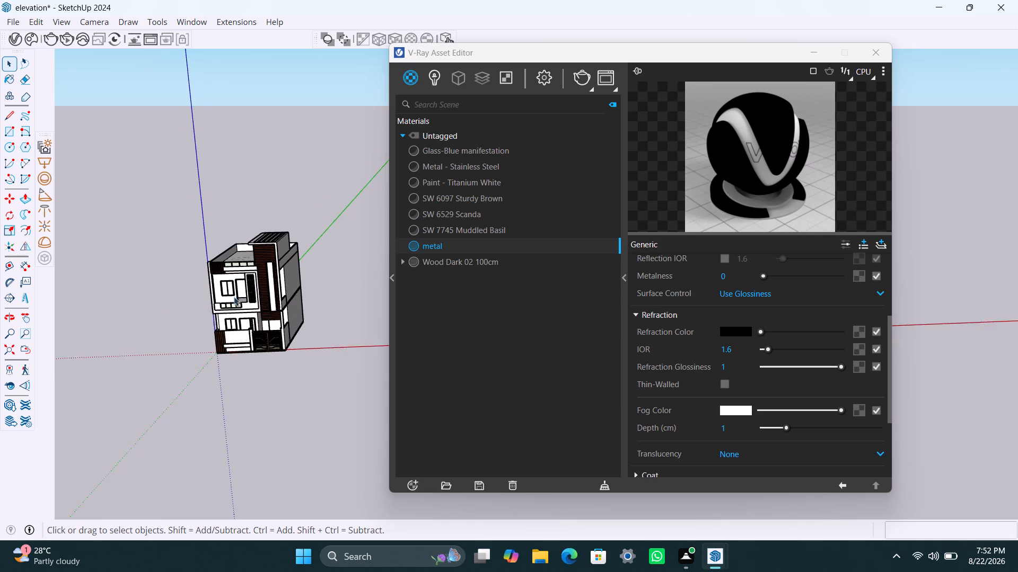
{"action": "middle_click_drag", "start_coordinate": [265, 297], "coordinate": [318, 255]}
{"action": "scroll", "coordinate": [216, 269], "scroll_direction": "up", "scroll_amount": 15}
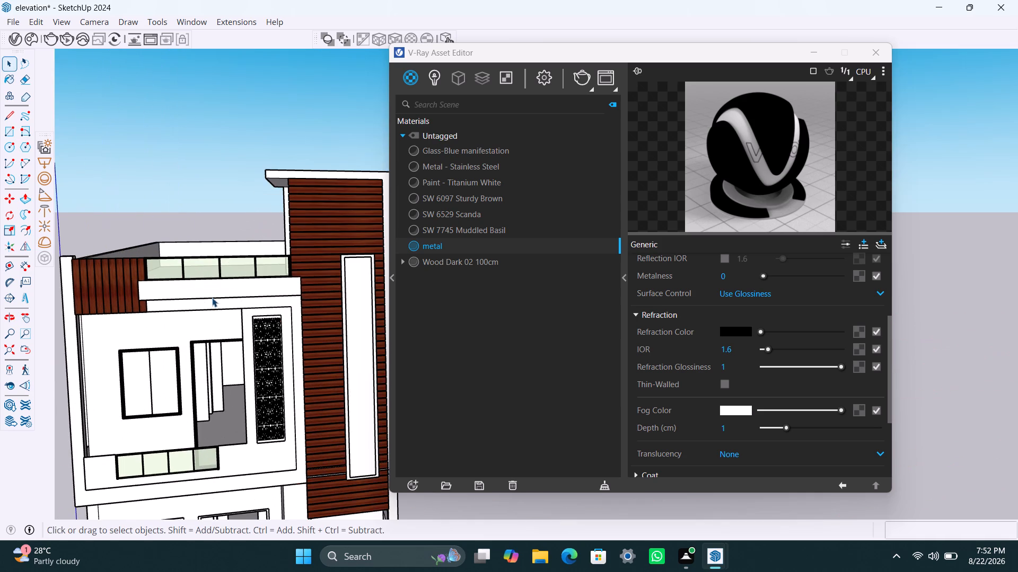
{"action": "middle_click_drag", "start_coordinate": [212, 298], "coordinate": [280, 292]}
{"action": "scroll", "coordinate": [252, 297], "scroll_direction": "up", "scroll_amount": 1}
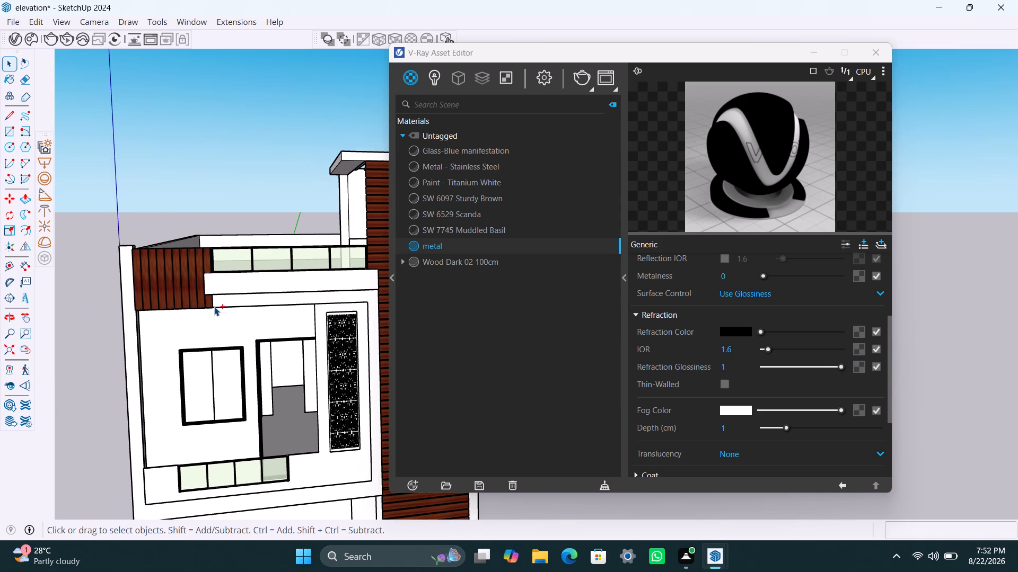
{"action": "key", "text": "ctrl+s"}
Open the ground-floor window's group and apply the metal material to its outer frame.
{"action": "scroll", "coordinate": [231, 303], "scroll_direction": "down", "scroll_amount": 4}
{"action": "middle_click_drag", "start_coordinate": [227, 351], "coordinate": [205, 336]}
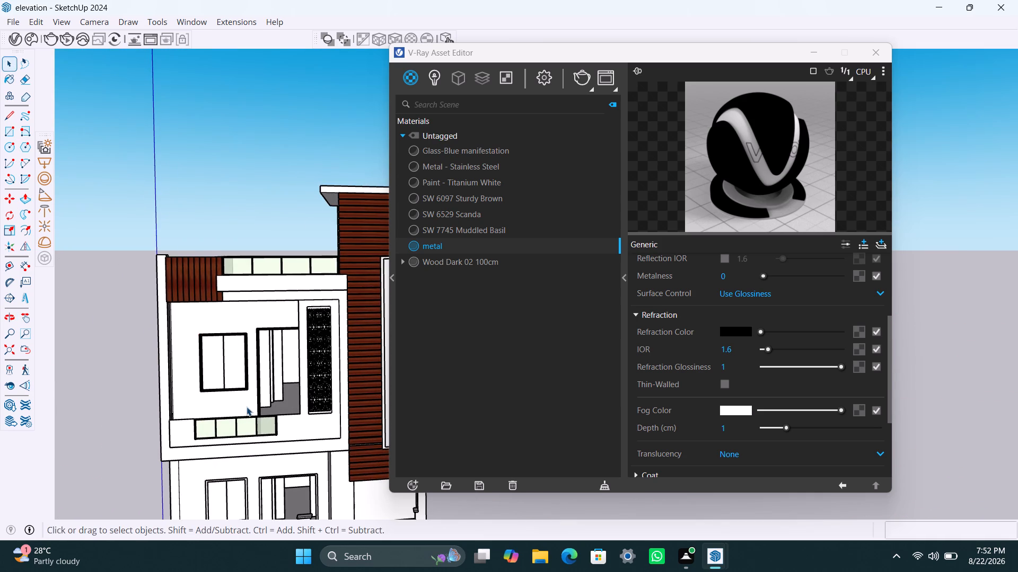
{"action": "scroll", "coordinate": [247, 407], "scroll_direction": "down", "scroll_amount": 4}
{"action": "middle_click_drag", "start_coordinate": [265, 424], "coordinate": [270, 288], "text": "shift"}
{"action": "scroll", "coordinate": [231, 344], "scroll_direction": "up", "scroll_amount": 5}
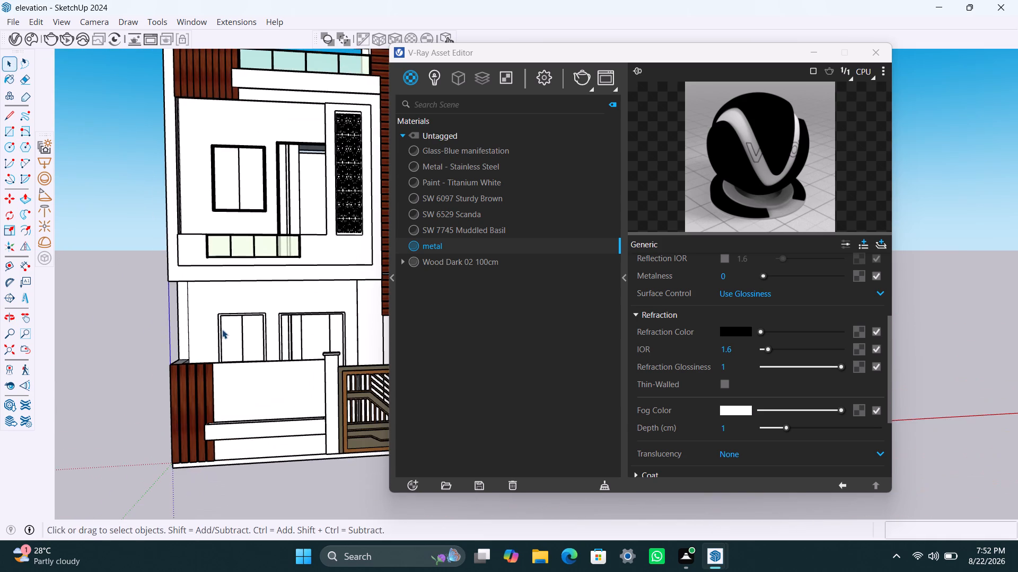
{"action": "scroll", "coordinate": [221, 330], "scroll_direction": "up", "scroll_amount": 11}
{"action": "left_click", "coordinate": [223, 339]}
{"action": "double_click", "coordinate": [222, 335]}
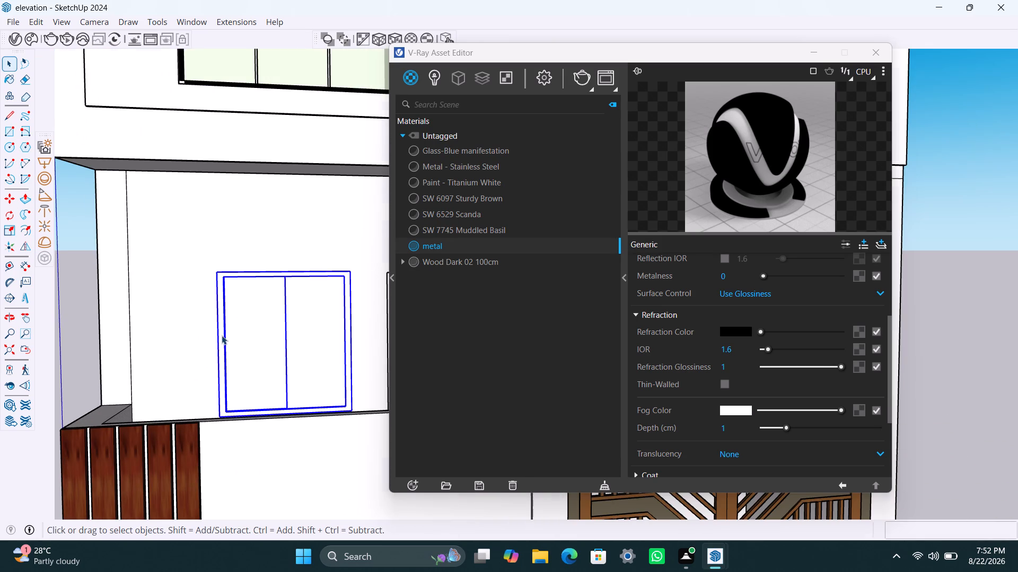
{"action": "left_click", "coordinate": [222, 326]}
{"action": "triple_click", "coordinate": [223, 323]}
{"action": "left_click", "coordinate": [223, 323]}
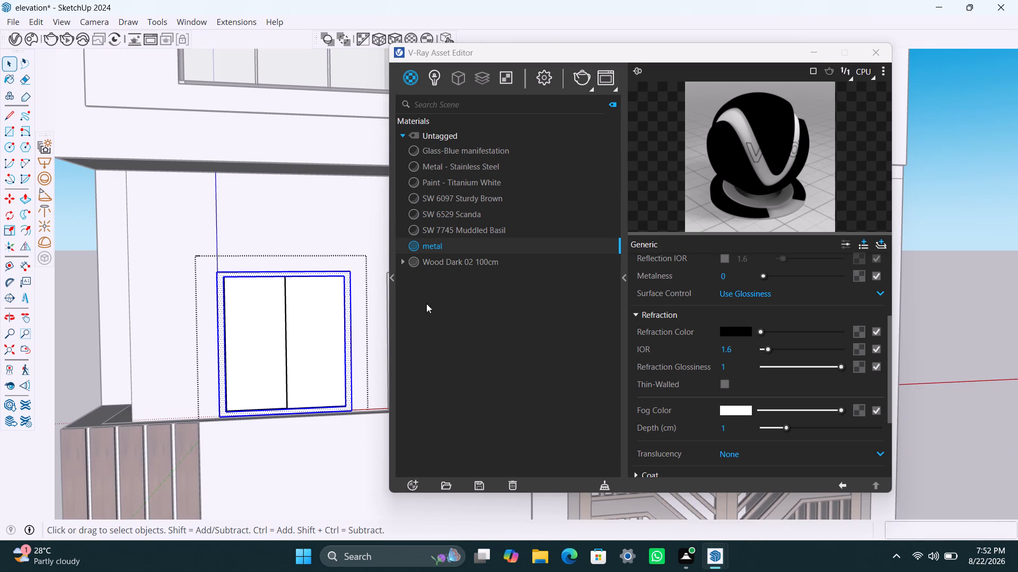
{"action": "right_click", "coordinate": [446, 244]}
{"action": "left_click", "coordinate": [459, 269]}
Close the window group, apply the metal material to the ground-floor door frame, and clear the selection.
{"action": "scroll", "coordinate": [261, 316], "scroll_direction": "down", "scroll_amount": 5}
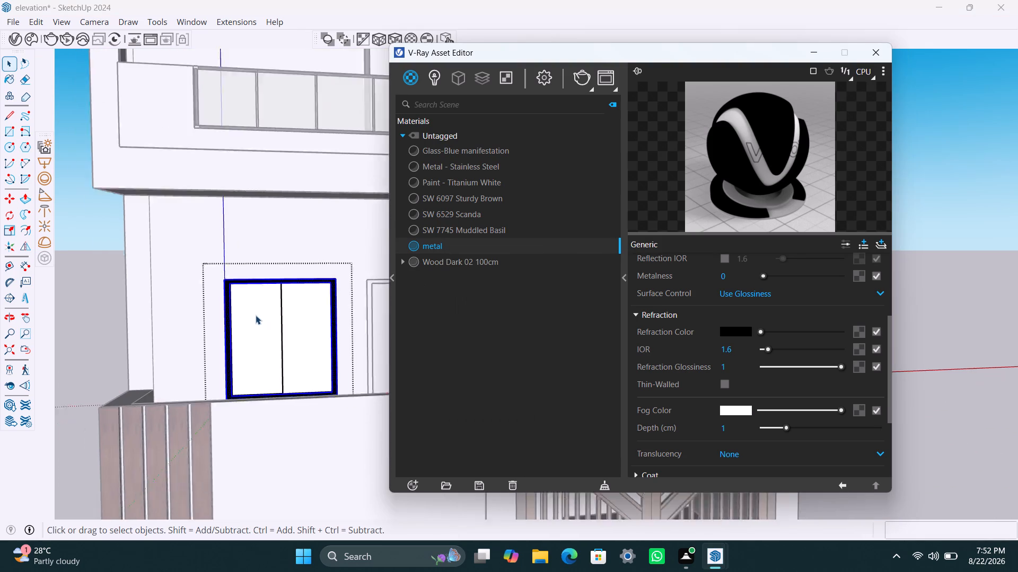
{"action": "scroll", "coordinate": [256, 315], "scroll_direction": "down", "scroll_amount": 4}
{"action": "middle_click_drag", "start_coordinate": [257, 328], "coordinate": [196, 332], "text": "shift"}
{"action": "scroll", "coordinate": [251, 343], "scroll_direction": "up", "scroll_amount": 10}
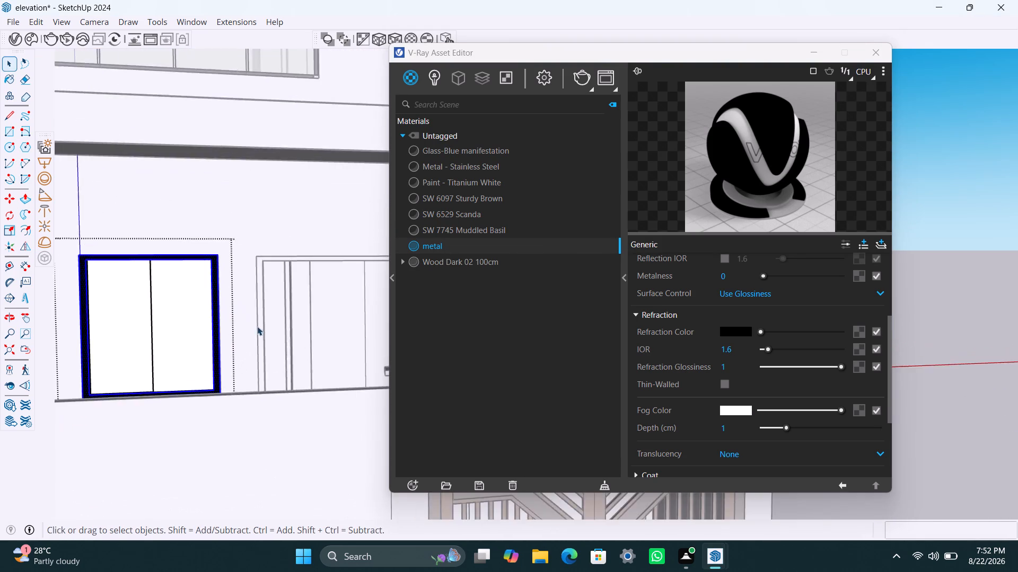
{"action": "scroll", "coordinate": [257, 326], "scroll_direction": "up", "scroll_amount": 1}
{"action": "left_click", "coordinate": [263, 267]}
{"action": "left_click", "coordinate": [259, 265]}
{"action": "left_click", "coordinate": [265, 262]}
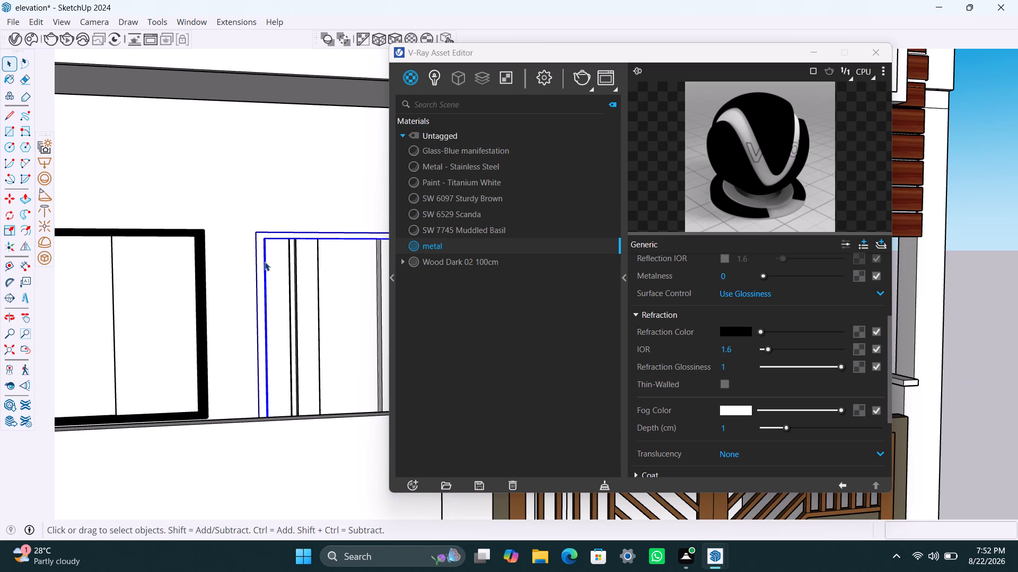
{"action": "right_click", "coordinate": [429, 244]}
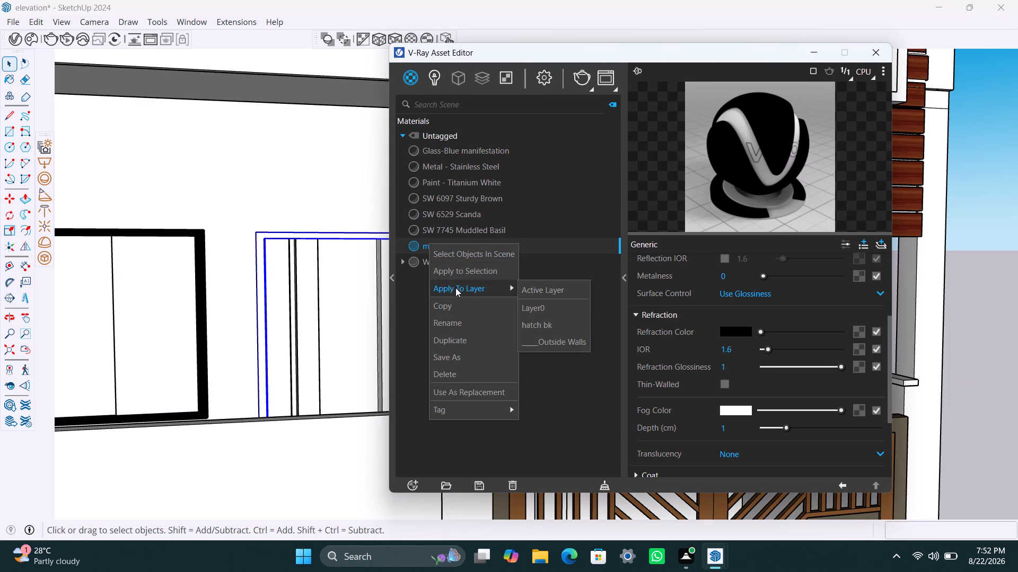
{"action": "left_click", "coordinate": [455, 271]}
{"action": "scroll", "coordinate": [298, 296], "scroll_direction": "down", "scroll_amount": 13}
{"action": "scroll", "coordinate": [241, 250], "scroll_direction": "down", "scroll_amount": 6}
{"action": "middle_click_drag", "start_coordinate": [236, 290], "coordinate": [207, 380]}
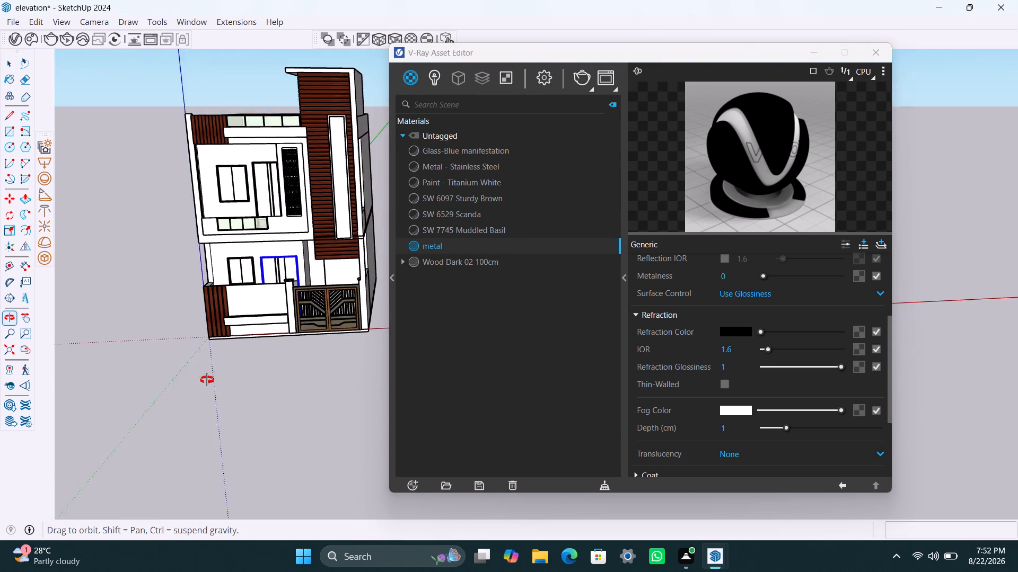
{"action": "middle_click_drag", "start_coordinate": [207, 380], "coordinate": [188, 409]}
{"action": "left_click", "coordinate": [273, 401]}
{"action": "key", "text": "space"}
Examine the house's front elevation from several angles to review the materials on its frames and railings.
{"action": "scroll", "coordinate": [261, 378], "scroll_direction": "down", "scroll_amount": 3}
{"action": "middle_click_drag", "start_coordinate": [294, 398], "coordinate": [355, 398]}
{"action": "scroll", "coordinate": [280, 320], "scroll_direction": "up", "scroll_amount": 2}
{"action": "middle_click_drag", "start_coordinate": [287, 388], "coordinate": [308, 342]}
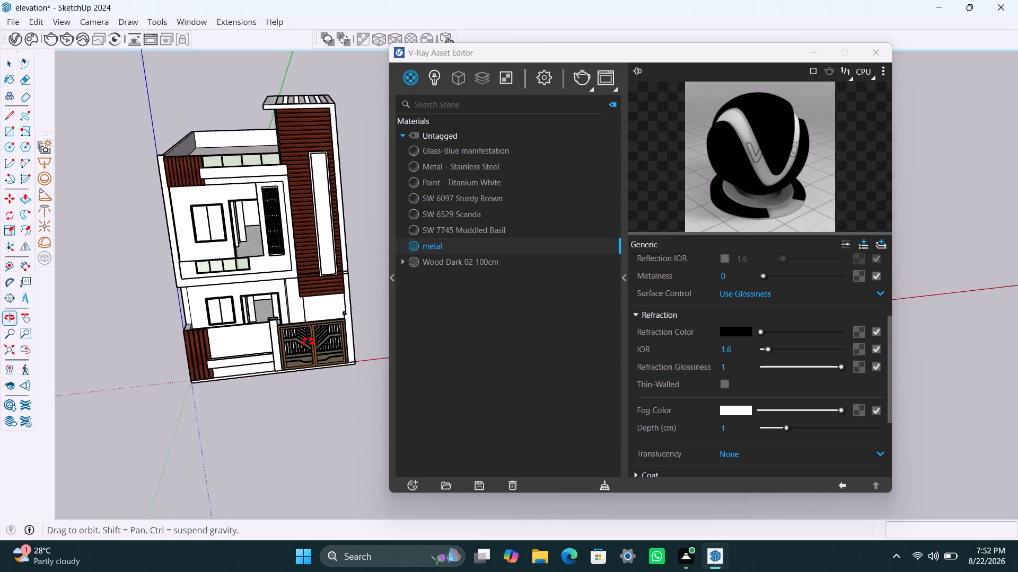
{"action": "middle_click_drag", "start_coordinate": [308, 342], "coordinate": [312, 341]}
{"action": "scroll", "coordinate": [322, 248], "scroll_direction": "down", "scroll_amount": 1}
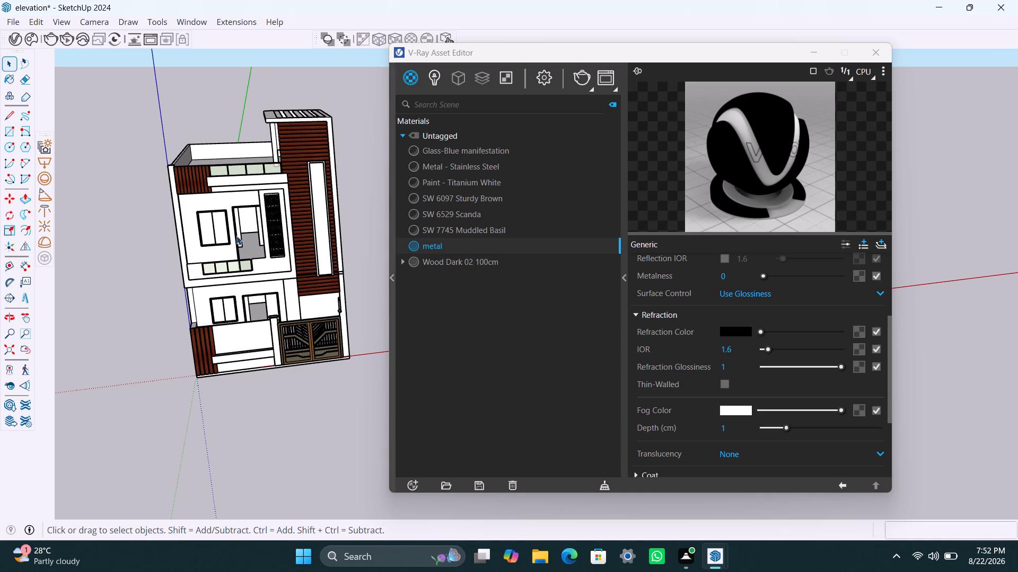
{"action": "scroll", "coordinate": [242, 272], "scroll_direction": "up", "scroll_amount": 3}
{"action": "middle_click_drag", "start_coordinate": [259, 404], "coordinate": [201, 390]}
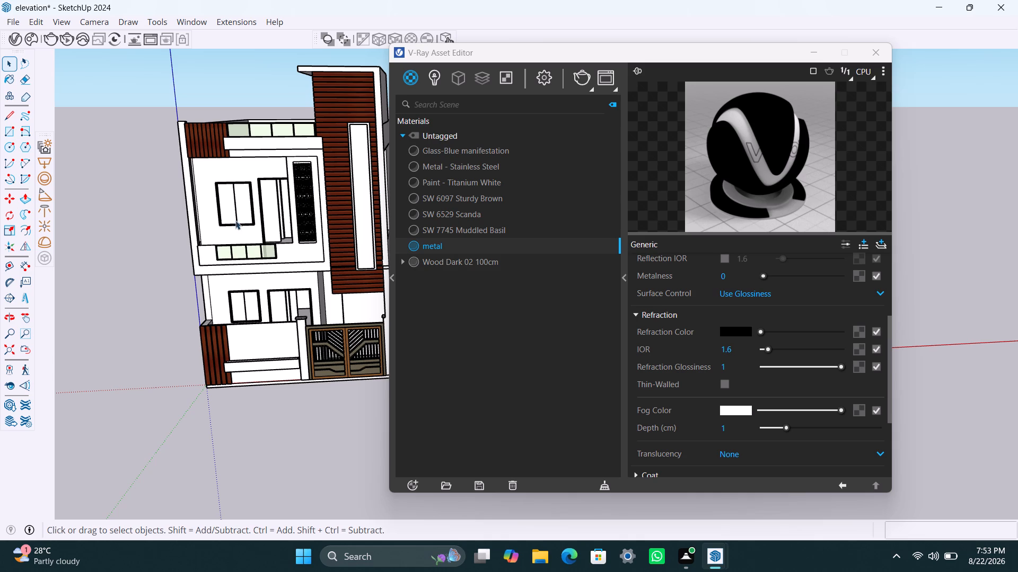
{"action": "middle_click_drag", "start_coordinate": [235, 220], "coordinate": [268, 50]}
{"action": "scroll", "coordinate": [270, 118], "scroll_direction": "up", "scroll_amount": 3}
{"action": "middle_click_drag", "start_coordinate": [288, 174], "coordinate": [346, 128]}
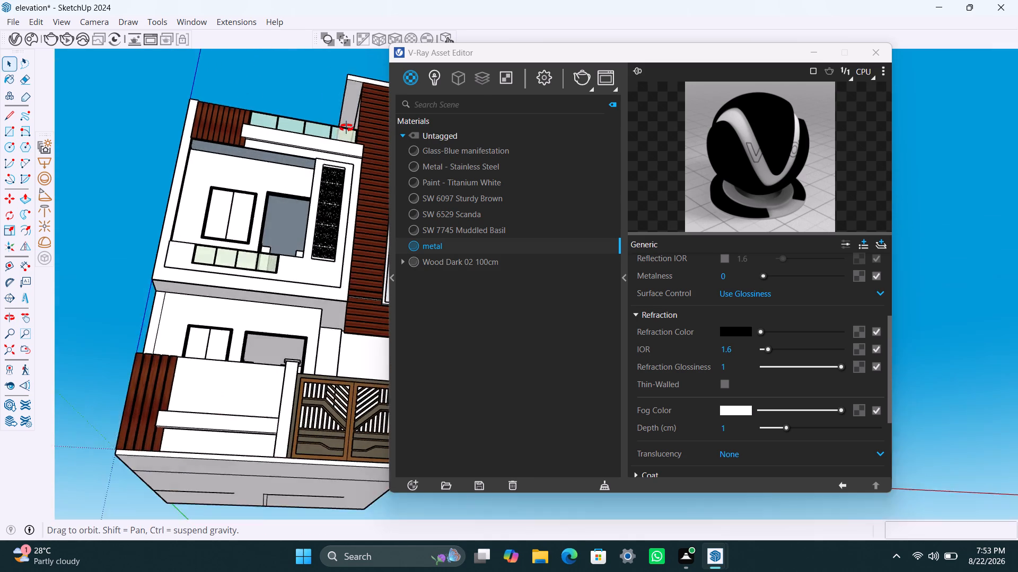
{"action": "middle_click_drag", "start_coordinate": [346, 128], "coordinate": [317, 115]}
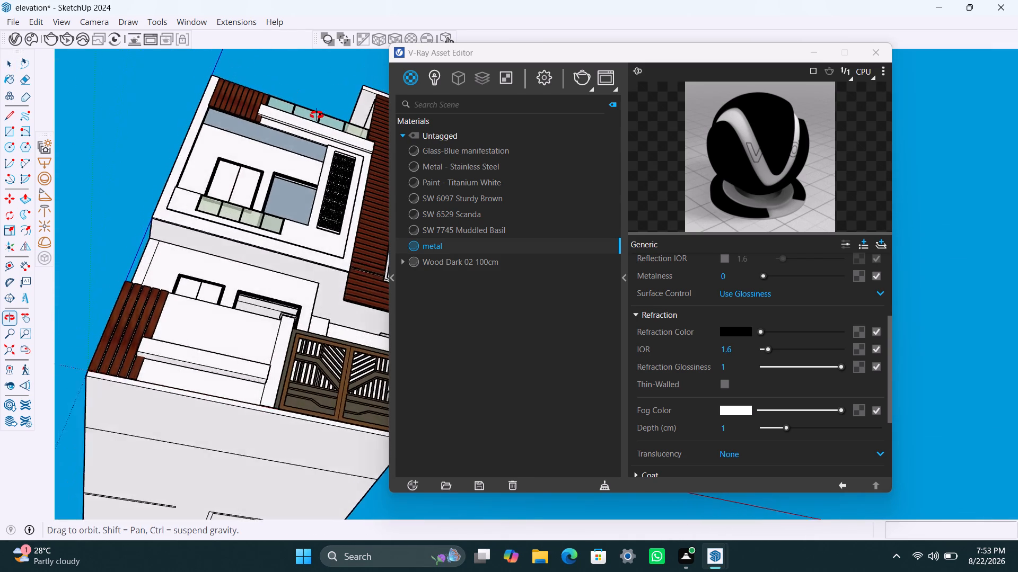
{"action": "middle_click_drag", "start_coordinate": [317, 115], "coordinate": [251, 272]}
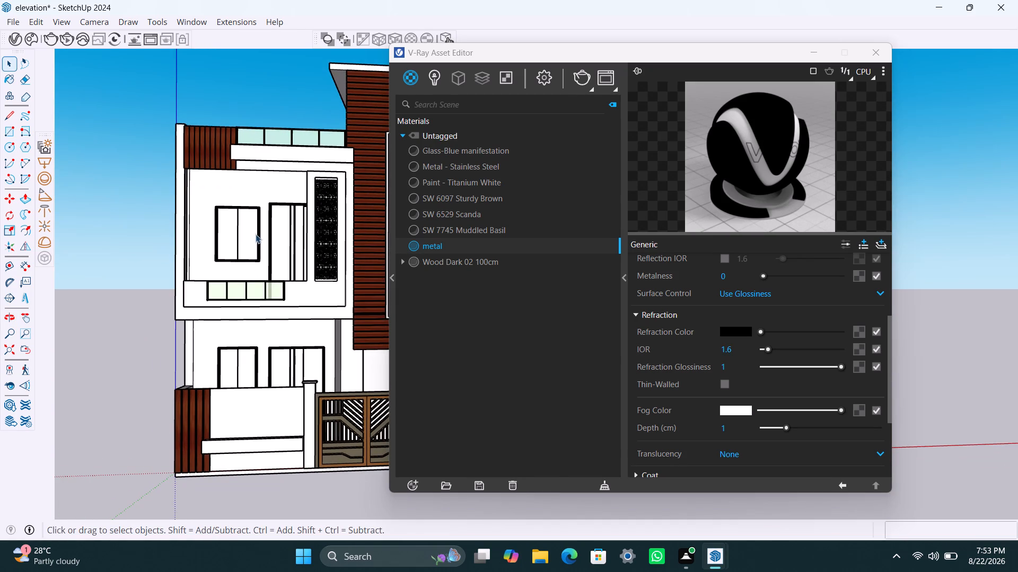
{"action": "scroll", "coordinate": [261, 228], "scroll_direction": "down", "scroll_amount": 3}
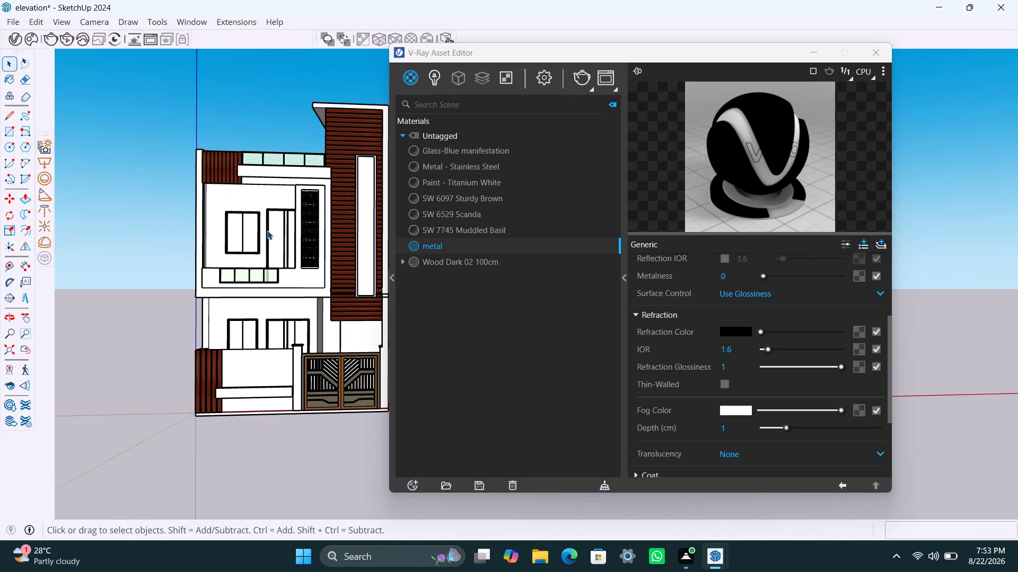
Save the model.
{"action": "key", "text": "ctrl+s"}
Select the boundary wall's front face above the horizontal band, beside the gate pillar.
{"action": "scroll", "coordinate": [295, 315], "scroll_direction": "down", "scroll_amount": 3}
{"action": "middle_click", "coordinate": [299, 358]}
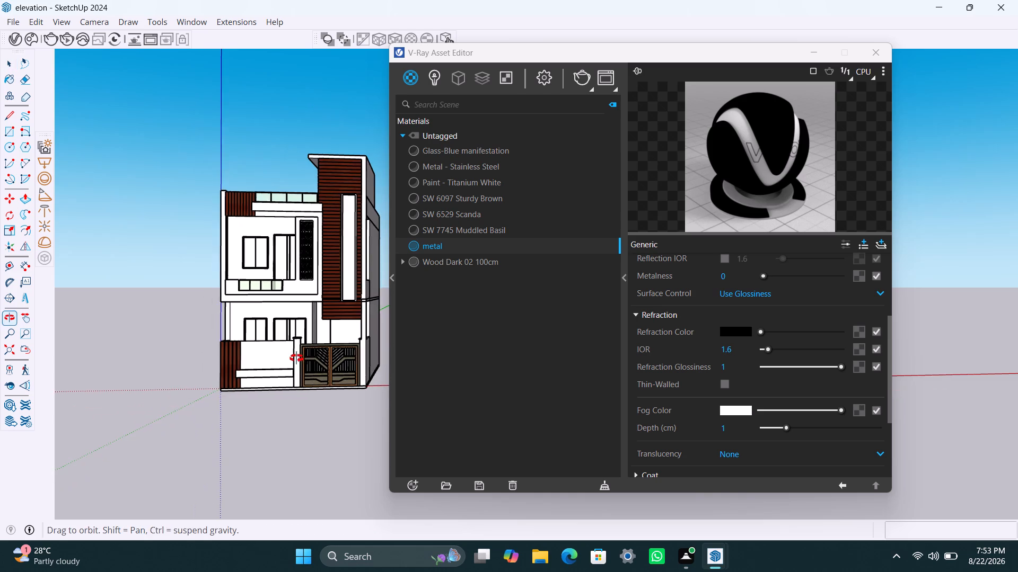
{"action": "scroll", "coordinate": [301, 351], "scroll_direction": "up", "scroll_amount": 3}
{"action": "middle_click", "coordinate": [301, 347], "text": "shift"}
{"action": "scroll", "coordinate": [301, 347], "scroll_direction": "up", "scroll_amount": 3, "text": "shift"}
{"action": "scroll", "coordinate": [265, 364], "scroll_direction": "up", "scroll_amount": 2}
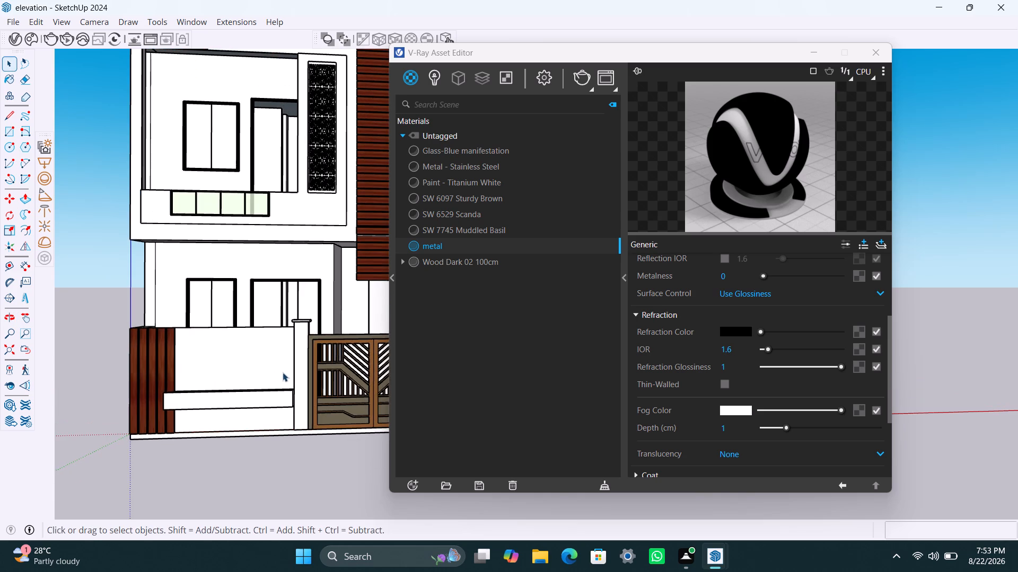
{"action": "scroll", "coordinate": [295, 347], "scroll_direction": "up", "scroll_amount": 2}
{"action": "left_click", "coordinate": [308, 338]}
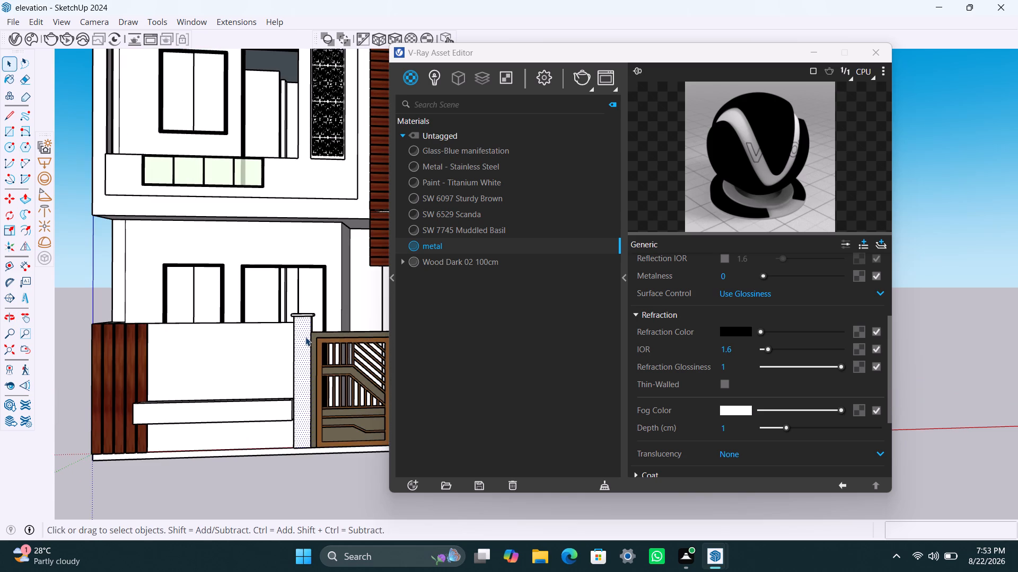
{"action": "scroll", "coordinate": [299, 335], "scroll_direction": "down", "scroll_amount": 2}
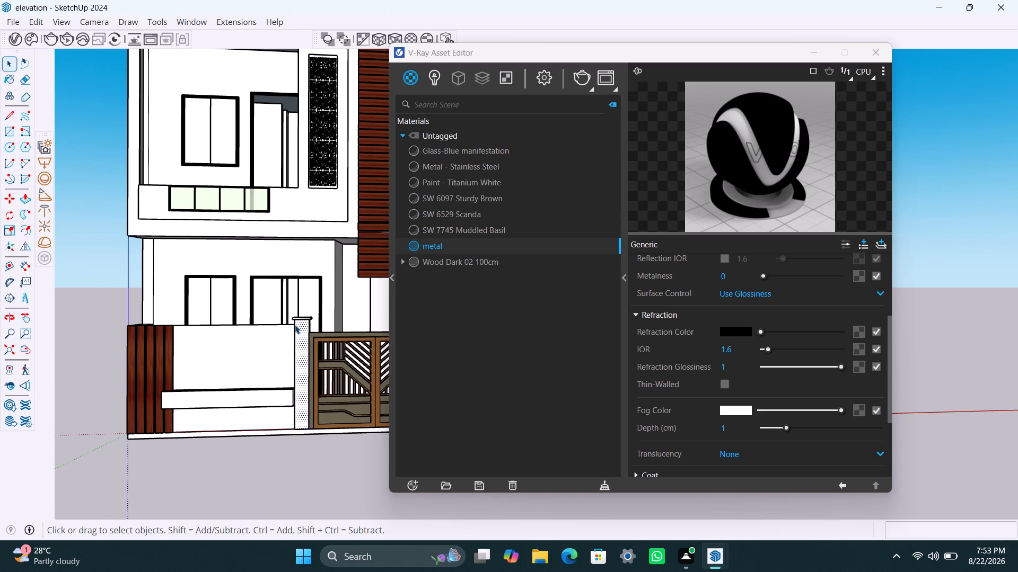
{"action": "scroll", "coordinate": [294, 323], "scroll_direction": "down", "scroll_amount": 1}
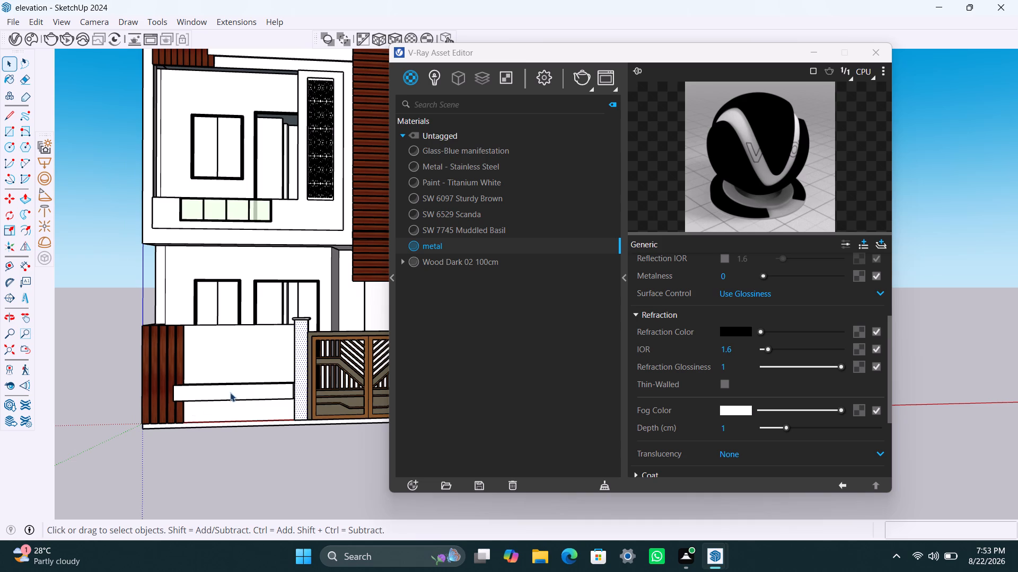
{"action": "left_click", "coordinate": [225, 352]}
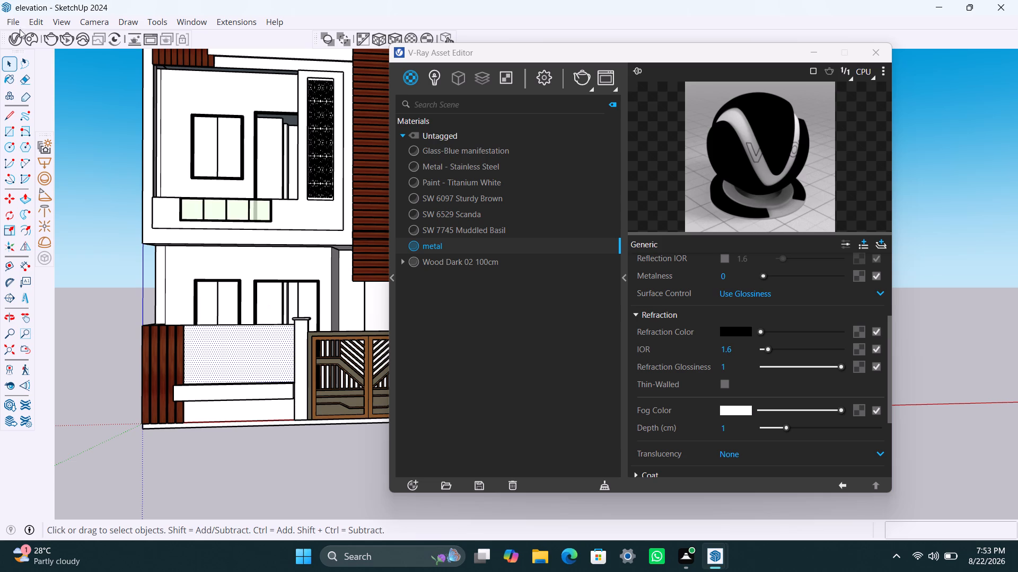
Open the Chaos Cosmos asset library and view its downloaded Stone materials.
{"action": "left_click", "coordinate": [38, 41]}
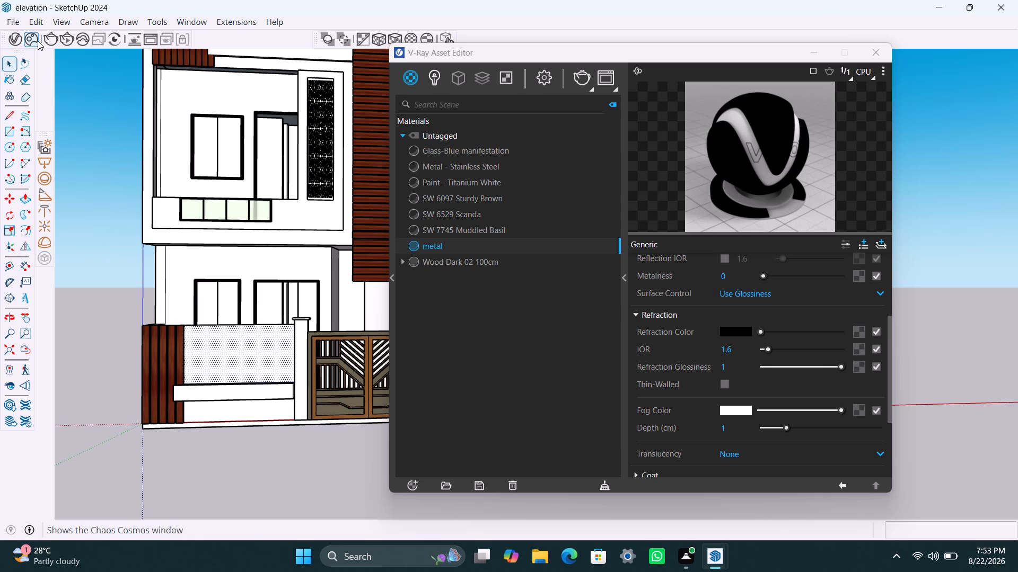
{"action": "left_click", "coordinate": [105, 60]}
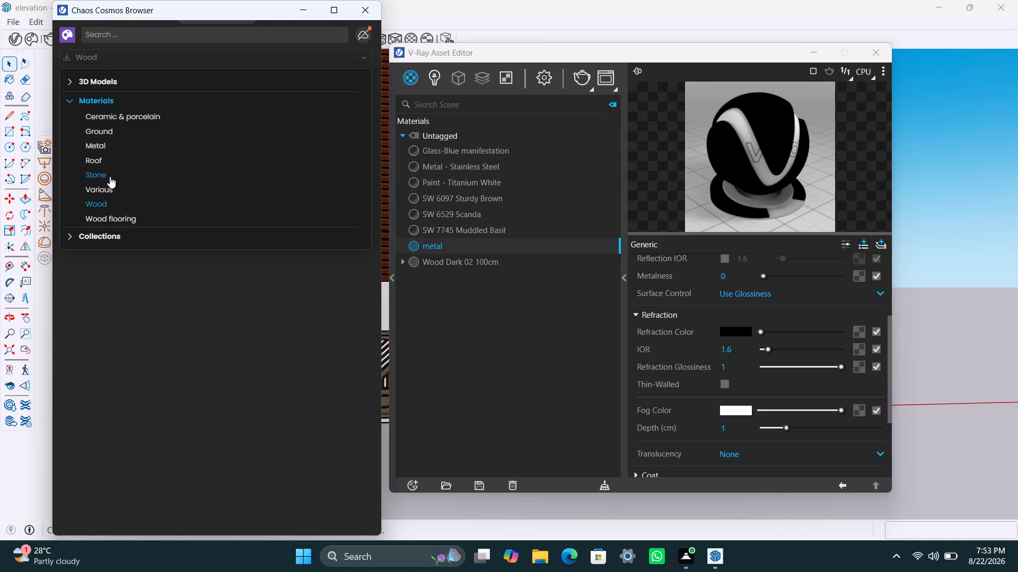
{"action": "left_click", "coordinate": [110, 176]}
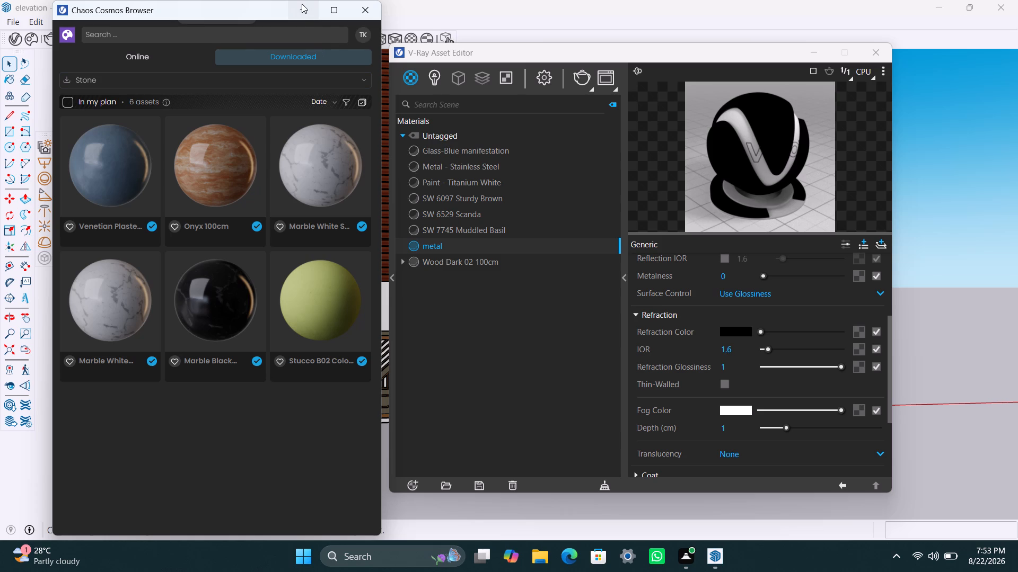
Try to browse the Tiles materials in the online Chaos Cosmos library.
{"action": "left_click", "coordinate": [168, 54]}
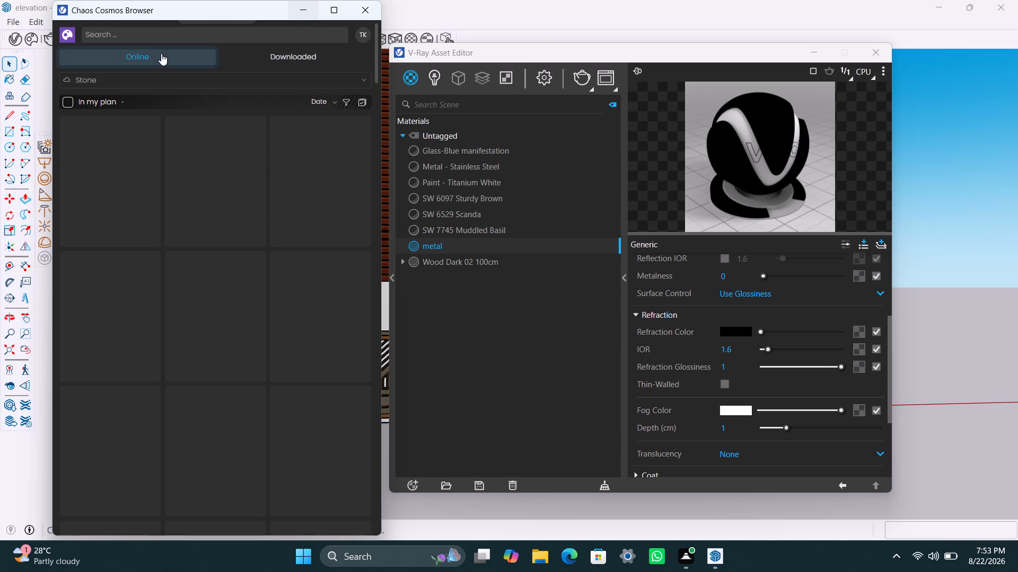
{"action": "left_click", "coordinate": [175, 82]}
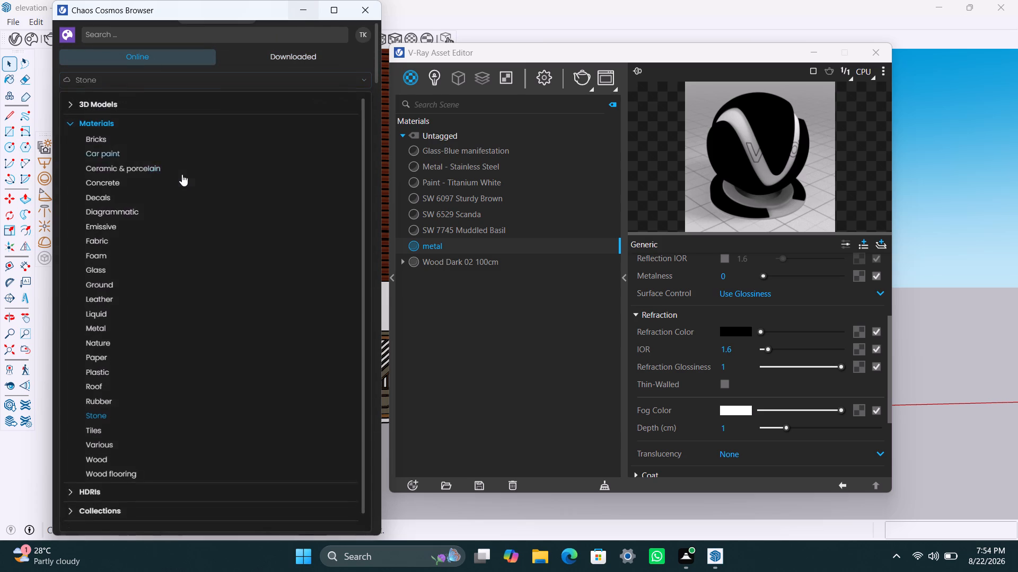
{"action": "left_click", "coordinate": [118, 427]}
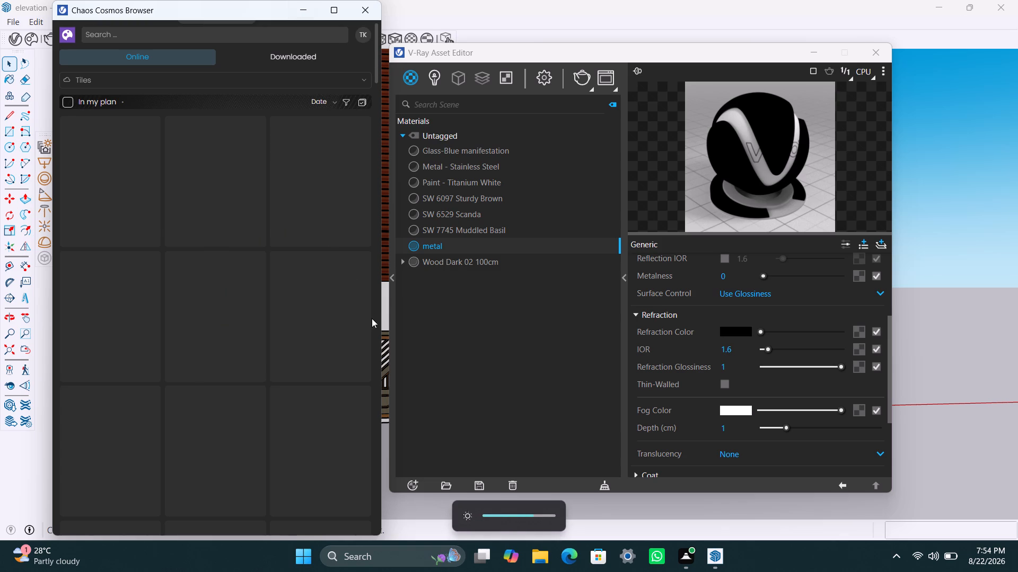
{"action": "scroll", "coordinate": [206, 251], "scroll_direction": "down", "scroll_amount": 5}
{"action": "scroll", "coordinate": [204, 258], "scroll_direction": "up", "scroll_amount": 4}
{"action": "scroll", "coordinate": [249, 190], "scroll_direction": "up", "scroll_amount": 3}
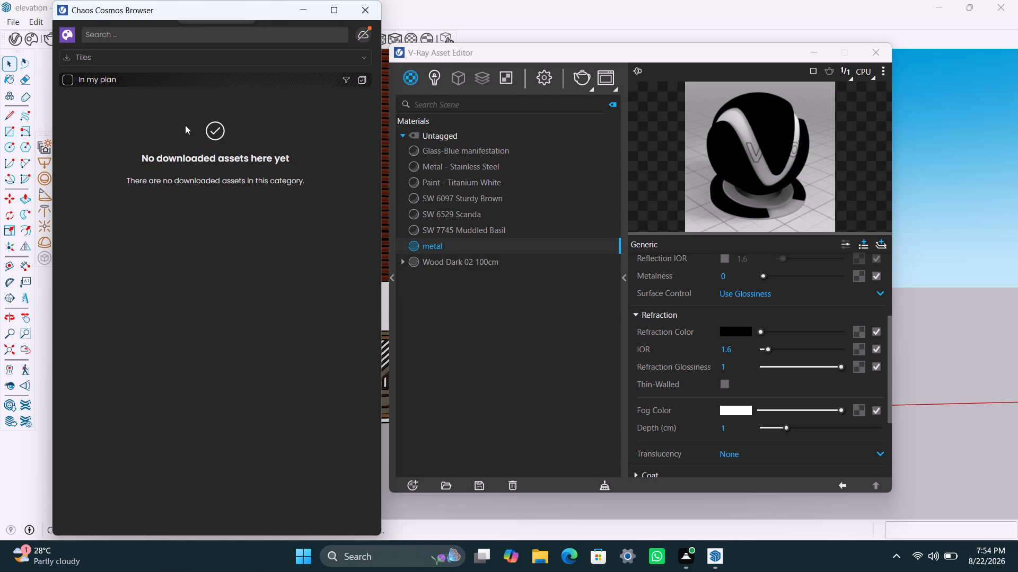
Retry browsing the Tiles materials category in the online library.
{"action": "left_click", "coordinate": [358, 56]}
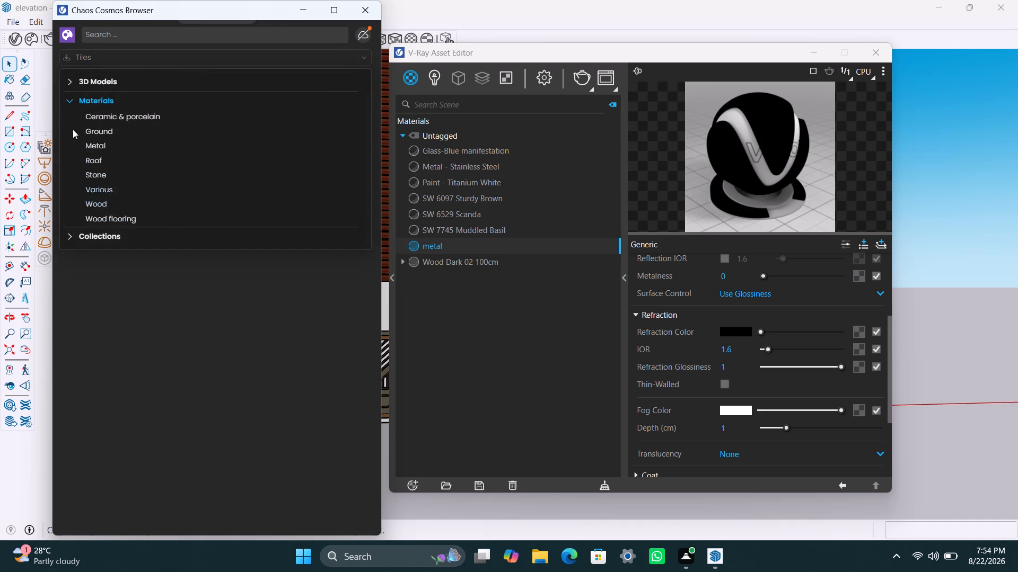
{"action": "left_click", "coordinate": [78, 58]}
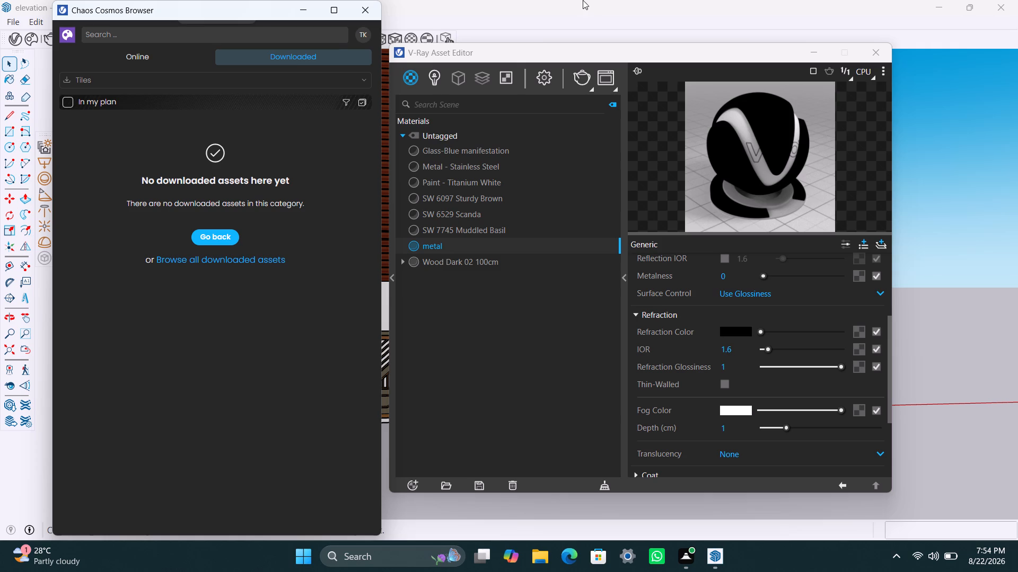
{"action": "left_click", "coordinate": [143, 53]}
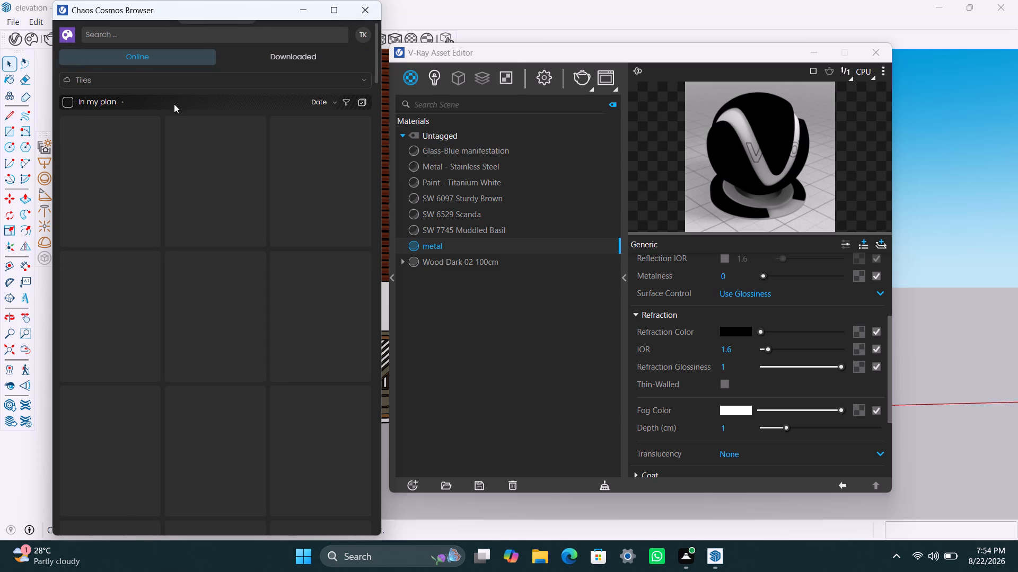
{"action": "left_click", "coordinate": [185, 87]}
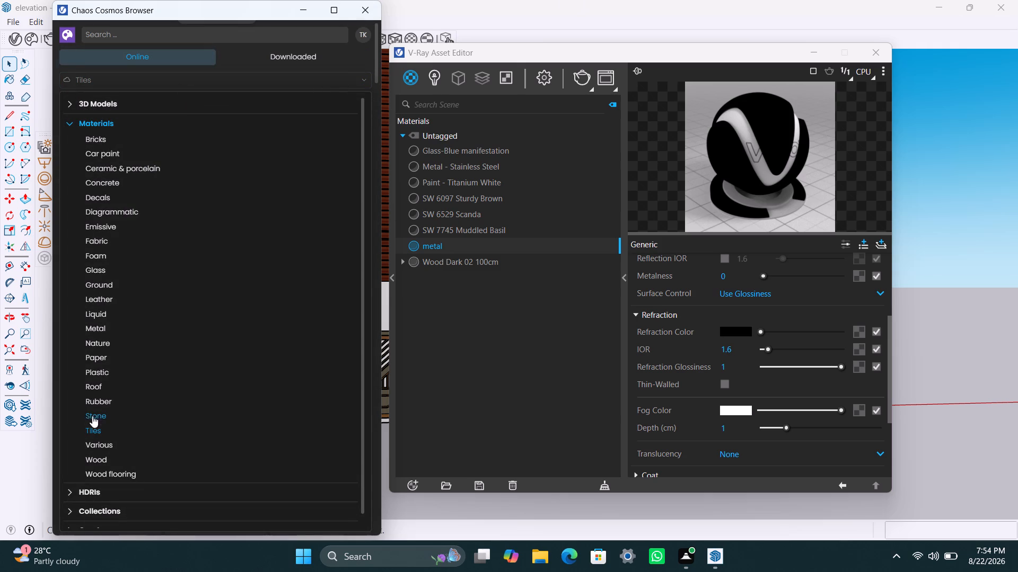
{"action": "left_click", "coordinate": [93, 426]}
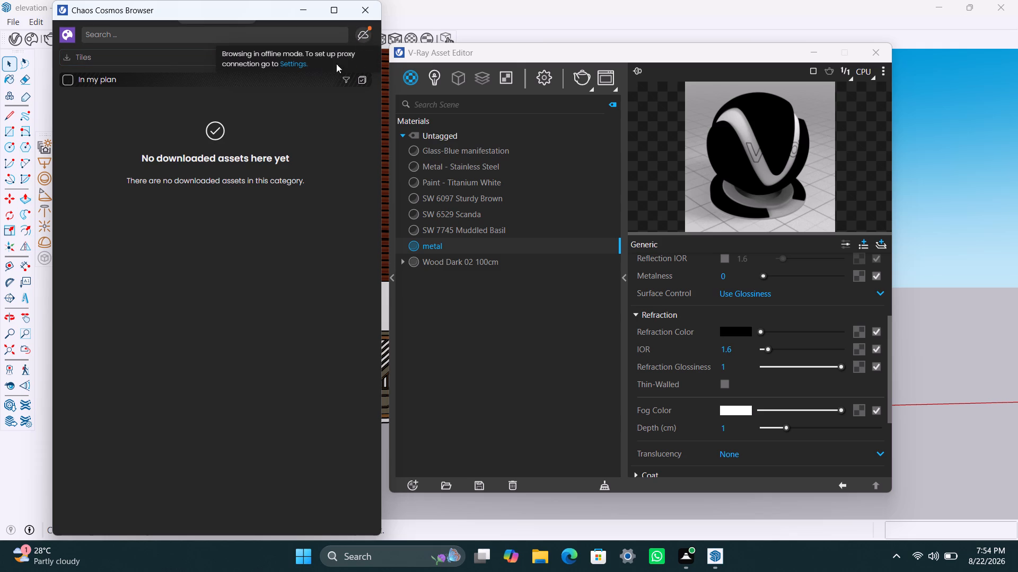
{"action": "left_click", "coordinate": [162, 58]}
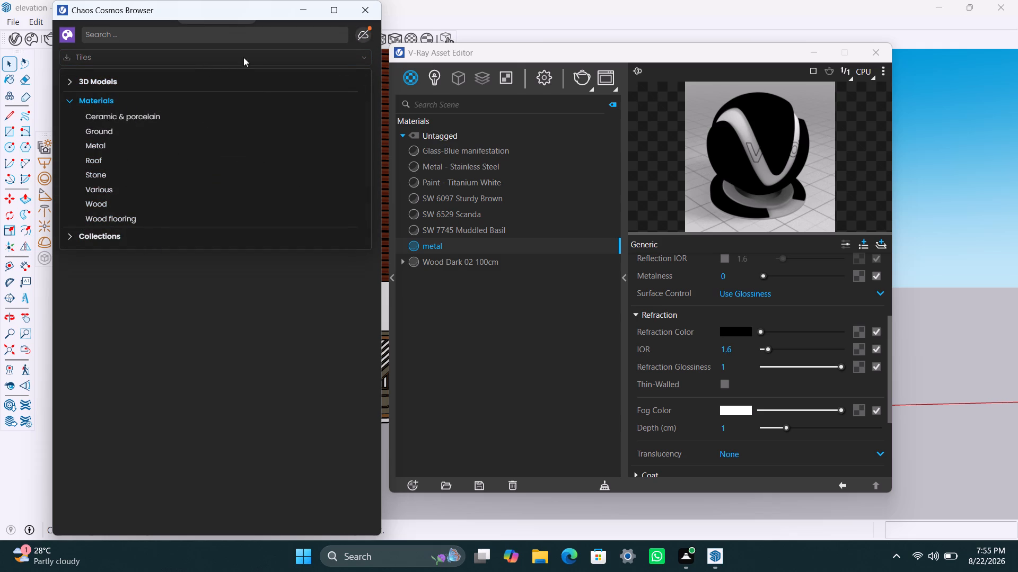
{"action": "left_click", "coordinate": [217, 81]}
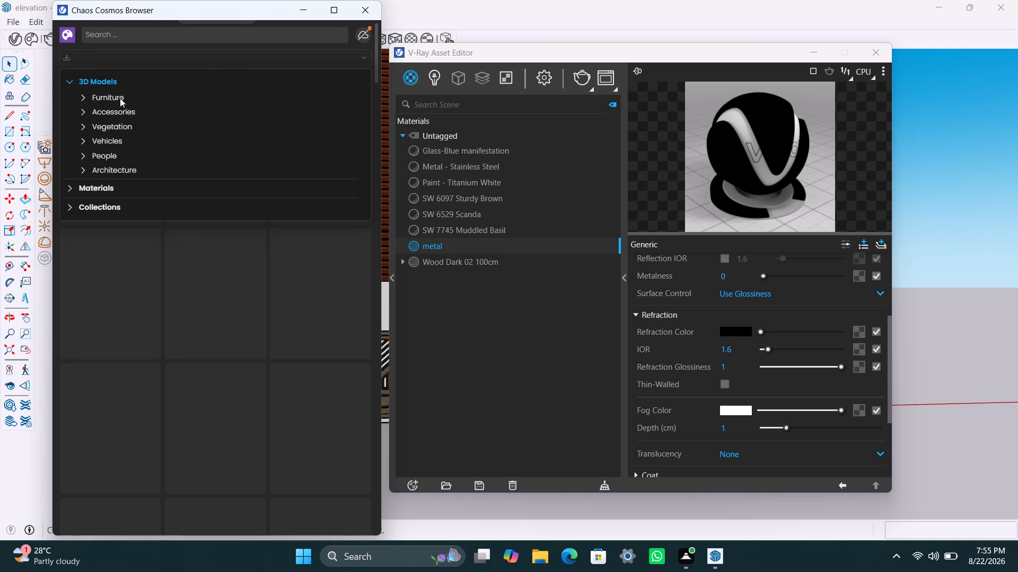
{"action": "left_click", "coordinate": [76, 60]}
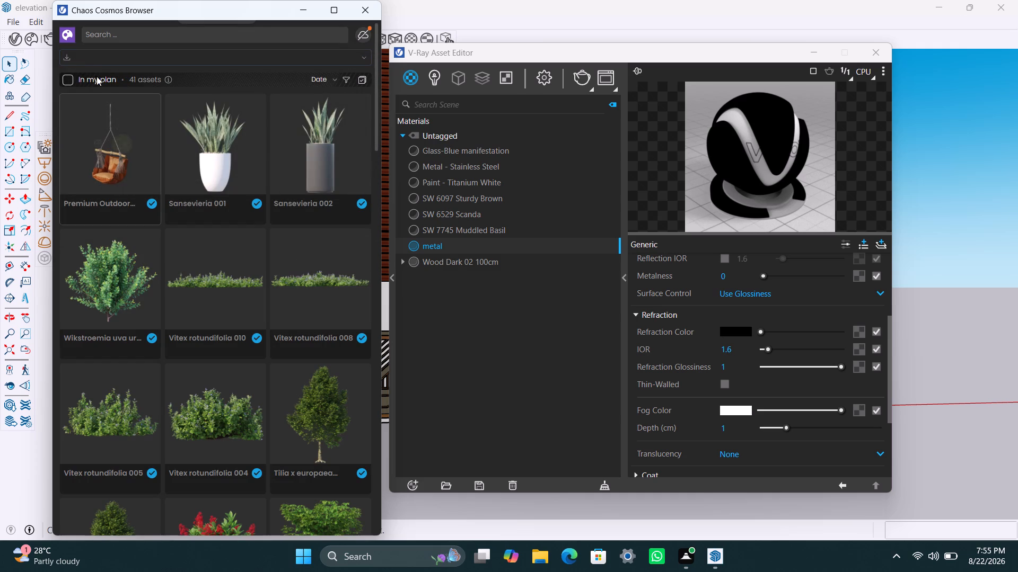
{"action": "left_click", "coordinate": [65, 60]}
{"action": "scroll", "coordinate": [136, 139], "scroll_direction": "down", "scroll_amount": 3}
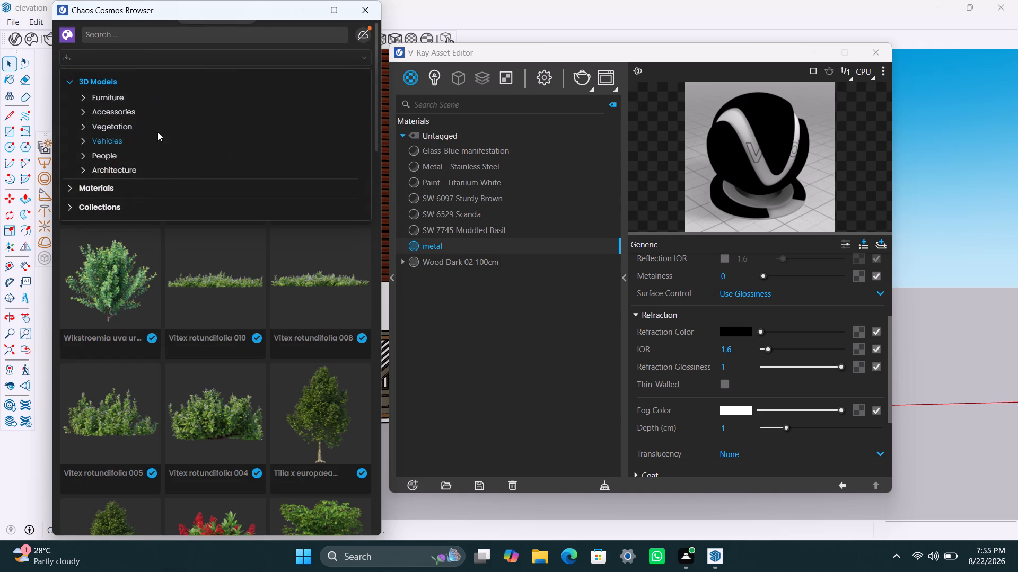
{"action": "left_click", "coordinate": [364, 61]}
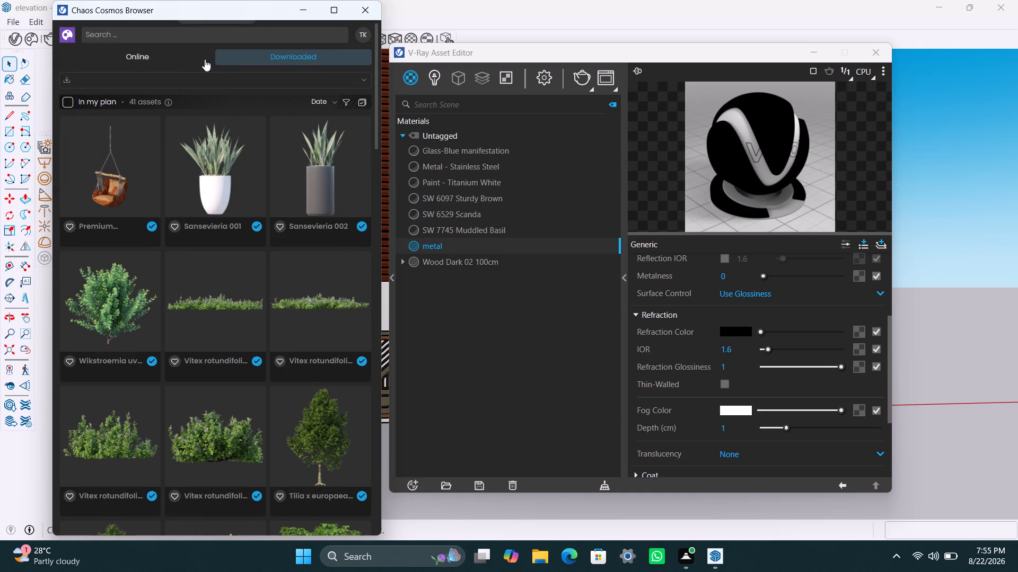
Switch back to the online assets and choose the Tiles category under Materials.
{"action": "left_click", "coordinate": [144, 51]}
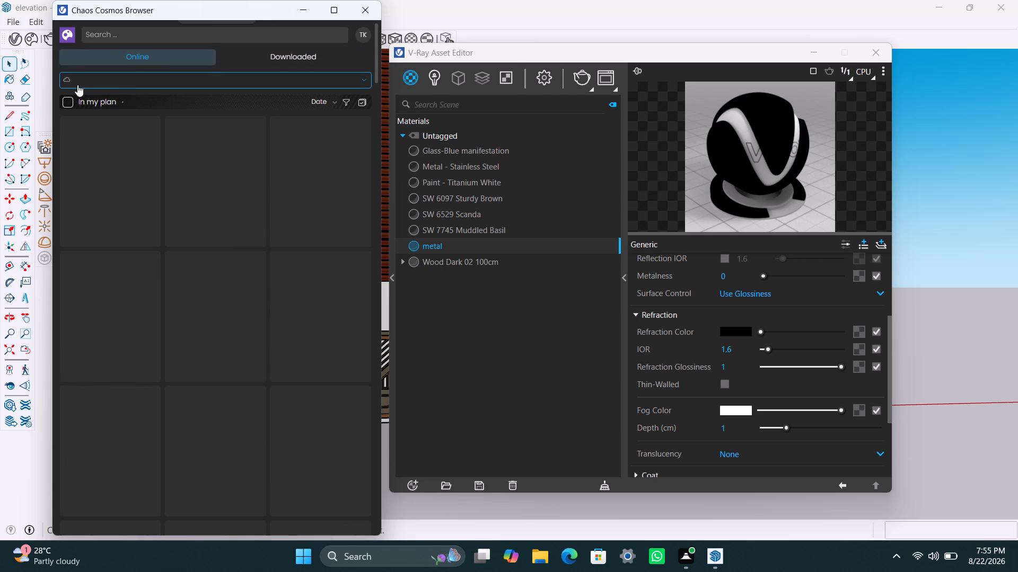
{"action": "left_click", "coordinate": [101, 82]}
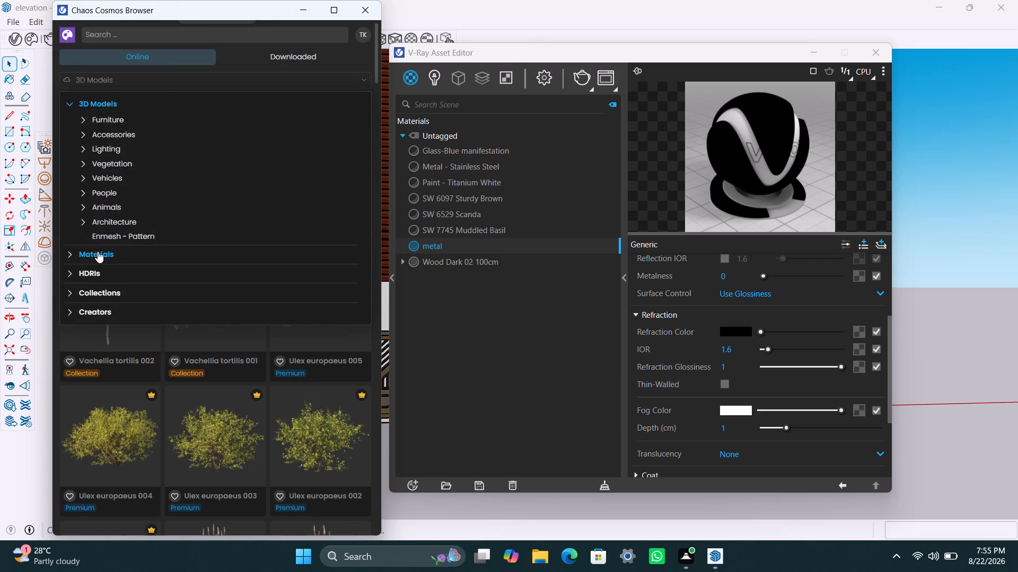
{"action": "left_click", "coordinate": [98, 251]}
{"action": "left_click", "coordinate": [102, 434]}
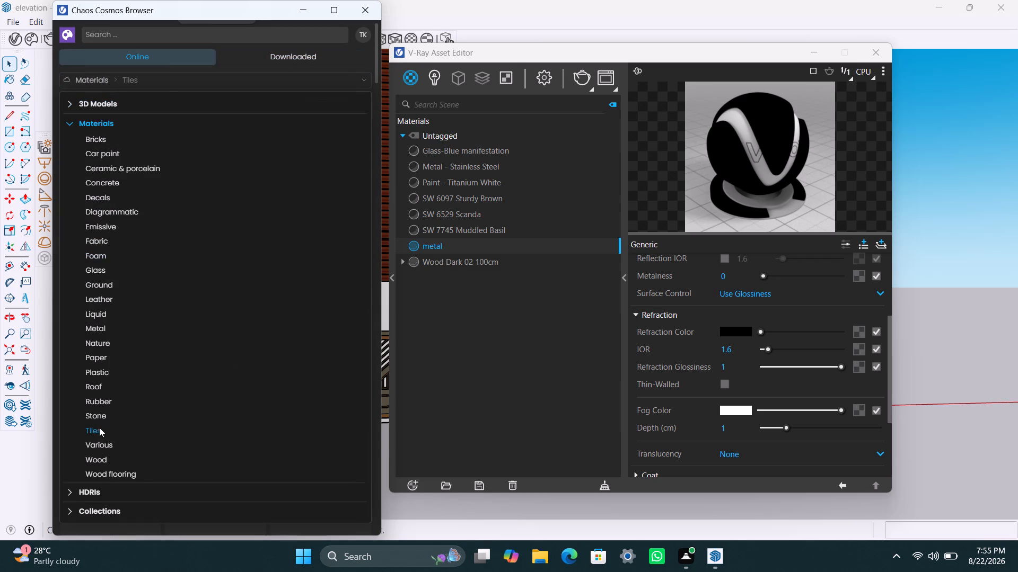
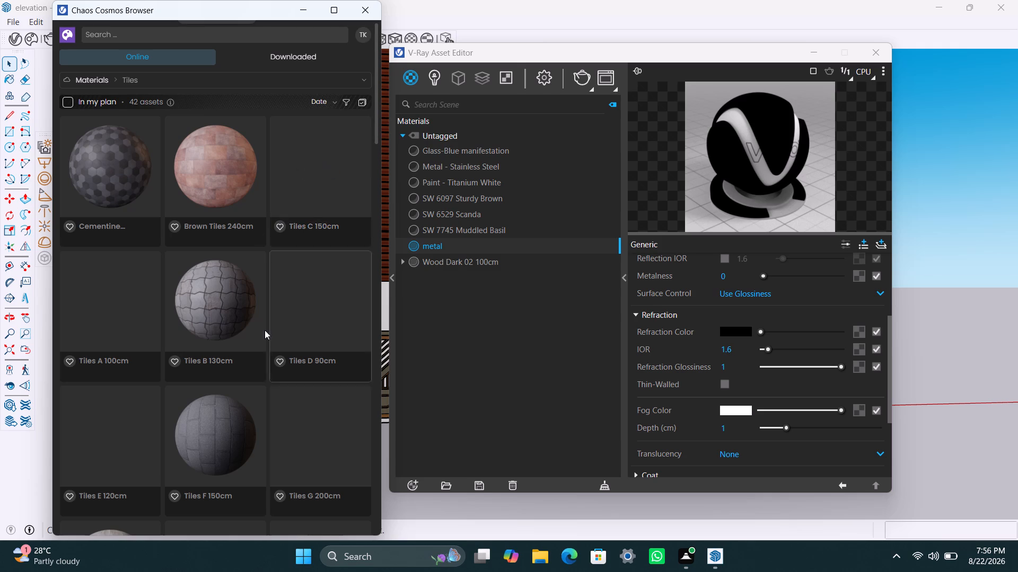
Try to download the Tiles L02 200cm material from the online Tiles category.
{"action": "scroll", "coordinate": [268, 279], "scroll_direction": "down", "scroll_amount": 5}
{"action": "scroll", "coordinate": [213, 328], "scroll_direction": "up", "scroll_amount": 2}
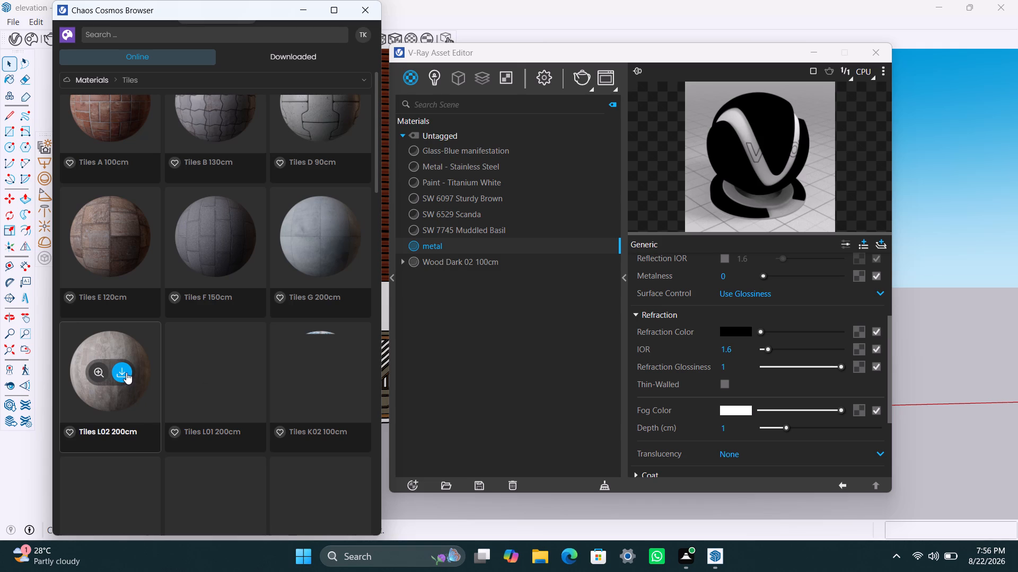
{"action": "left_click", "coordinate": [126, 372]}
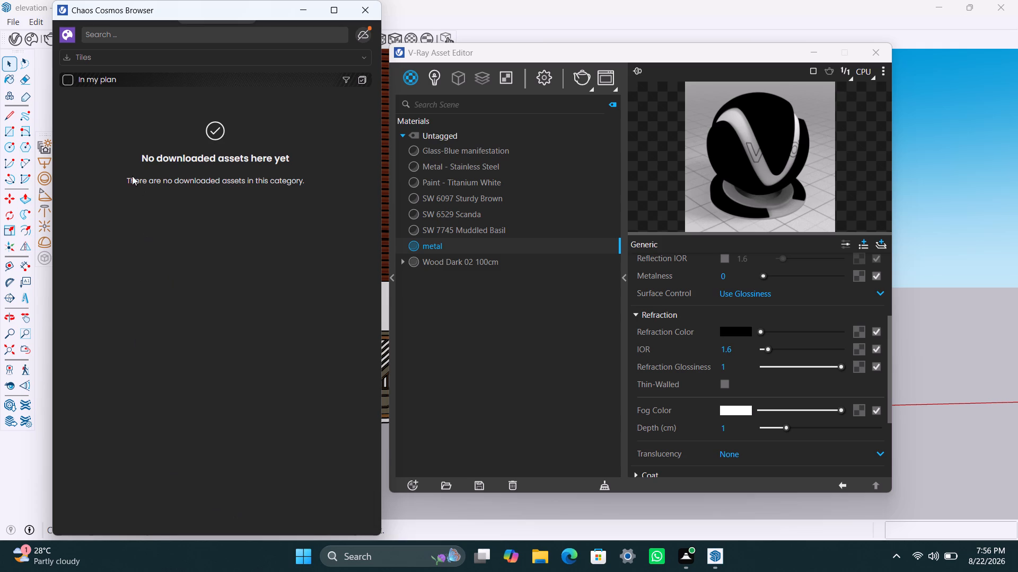
Look through the downloaded Chaos Cosmos materials for one suited to the boundary wall.
{"action": "left_click", "coordinate": [201, 60]}
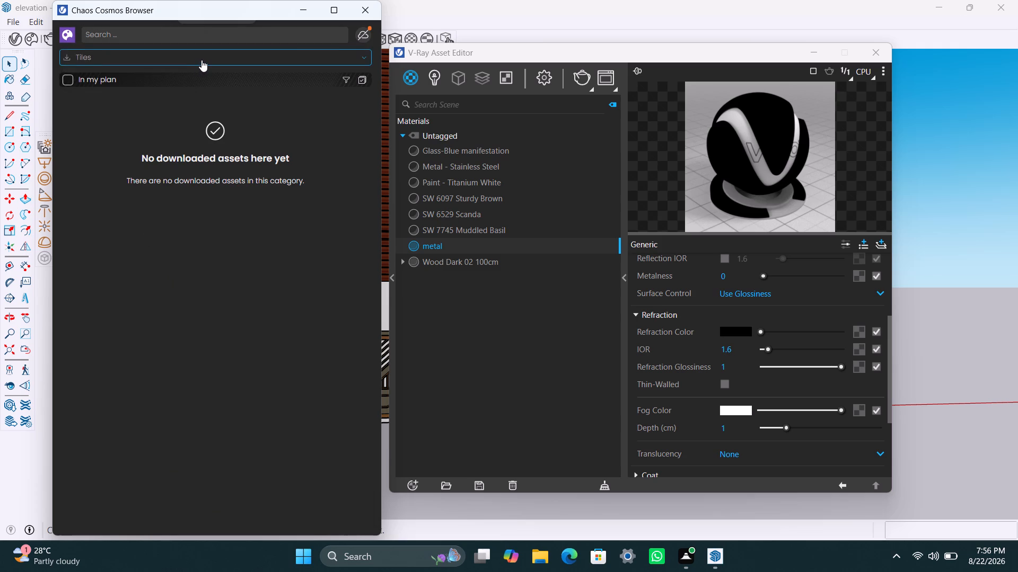
{"action": "left_click", "coordinate": [107, 104]}
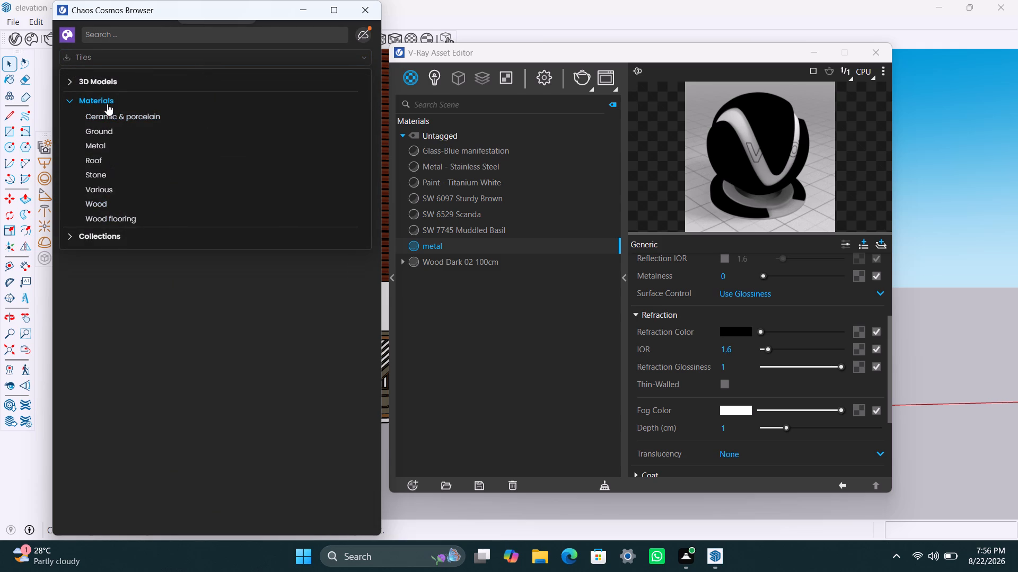
{"action": "left_click", "coordinate": [71, 55]}
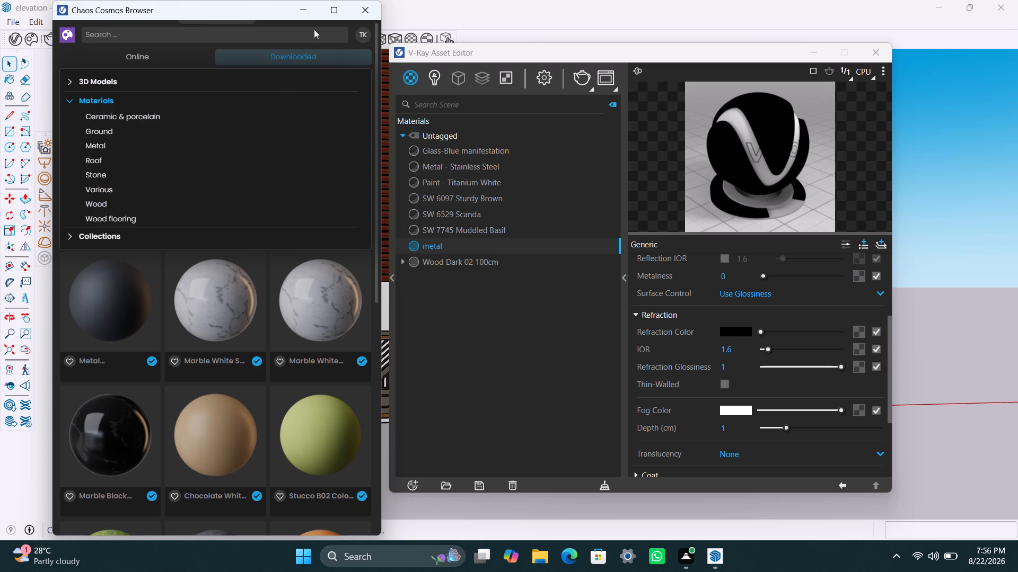
{"action": "left_click", "coordinate": [993, 183]}
{"action": "scroll", "coordinate": [173, 492], "scroll_direction": "down", "scroll_amount": 1}
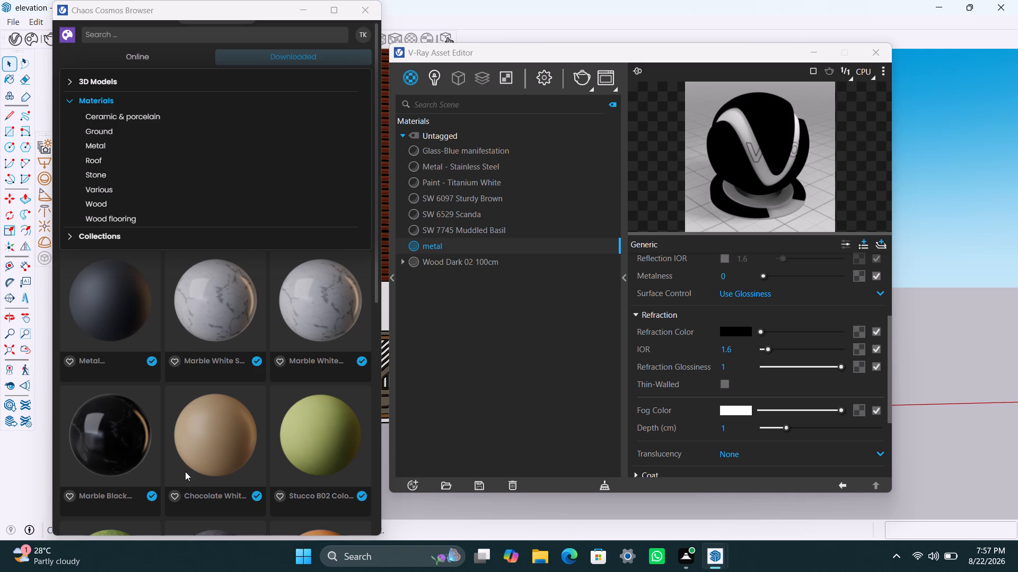
{"action": "scroll", "coordinate": [265, 441], "scroll_direction": "down", "scroll_amount": 7}
{"action": "scroll", "coordinate": [224, 415], "scroll_direction": "up", "scroll_amount": 3}
{"action": "scroll", "coordinate": [209, 358], "scroll_direction": "up", "scroll_amount": 4}
{"action": "scroll", "coordinate": [138, 367], "scroll_direction": "down", "scroll_amount": 6}
{"action": "left_click_drag", "start_coordinate": [376, 275], "coordinate": [387, 310]}
{"action": "left_click_drag", "start_coordinate": [378, 298], "coordinate": [382, 327]}
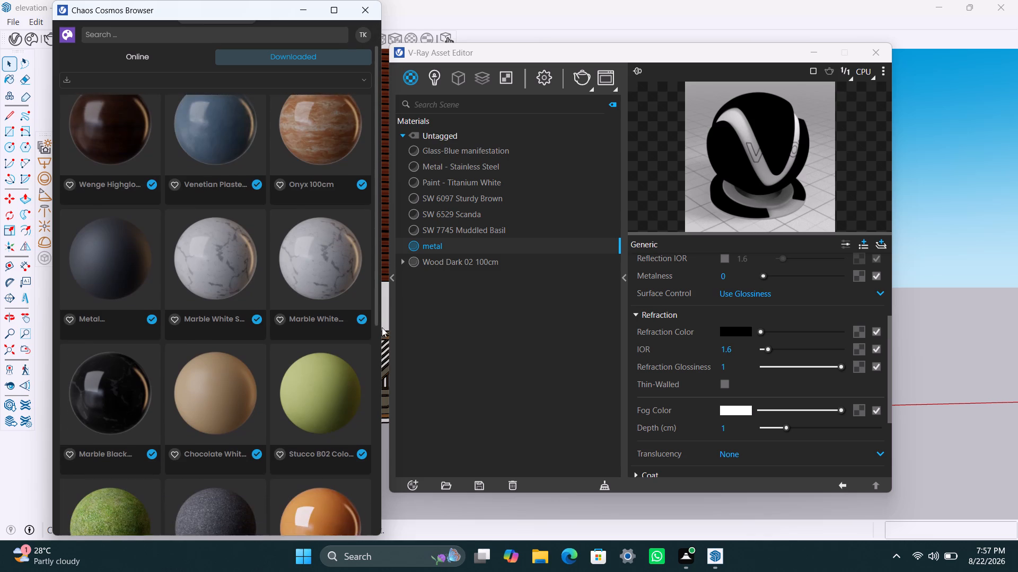
{"action": "left_click_drag", "start_coordinate": [382, 327], "coordinate": [372, 488]}
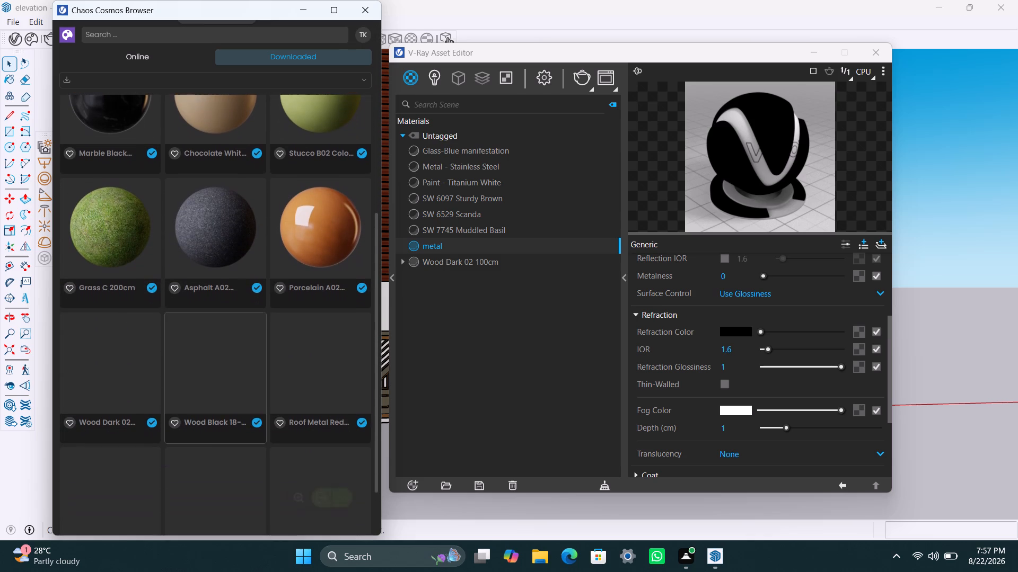
{"action": "scroll", "coordinate": [262, 353], "scroll_direction": "down", "scroll_amount": 8}
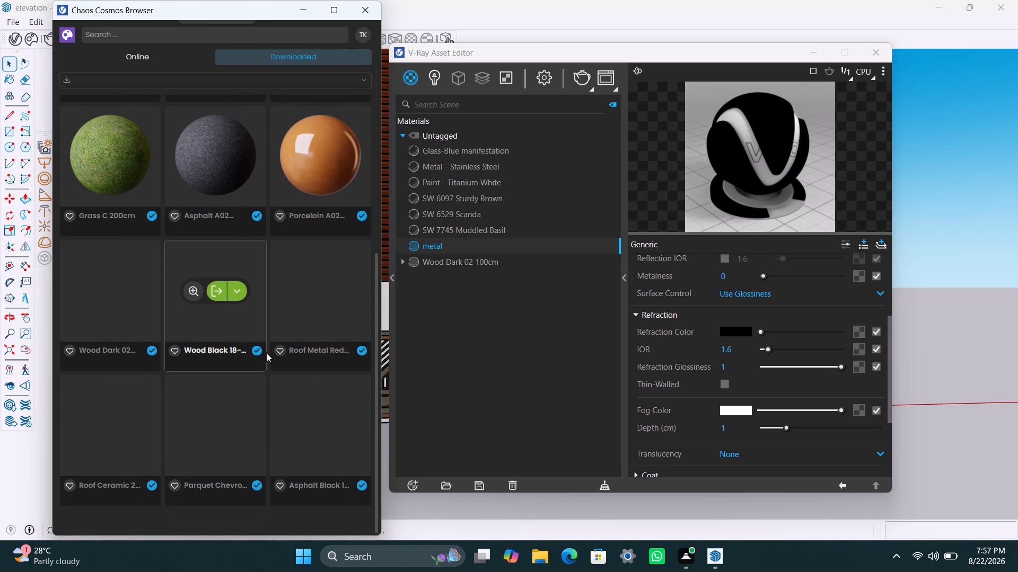
{"action": "scroll", "coordinate": [266, 353], "scroll_direction": "down", "scroll_amount": 12}
{"action": "scroll", "coordinate": [286, 367], "scroll_direction": "up", "scroll_amount": 4}
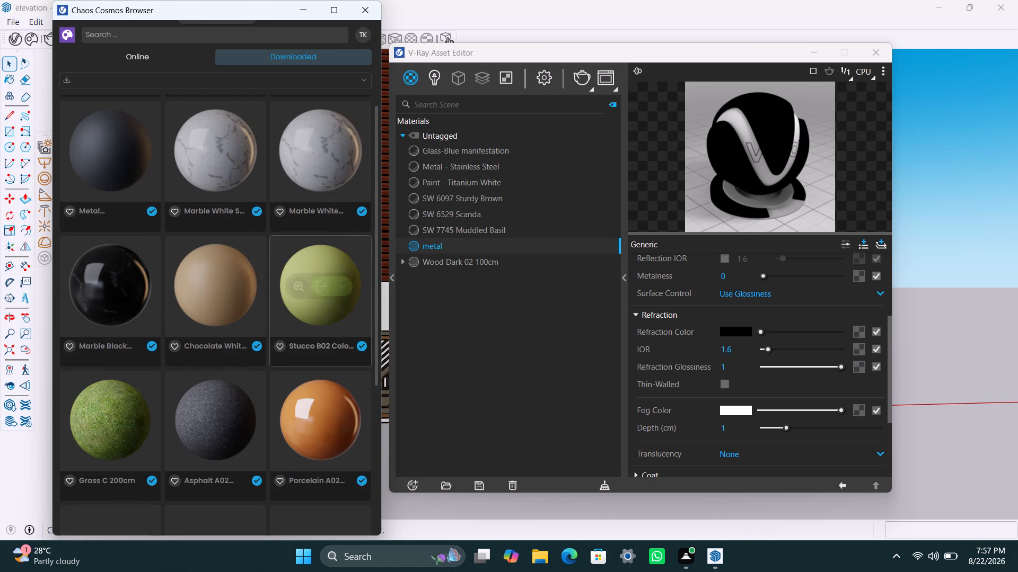
{"action": "scroll", "coordinate": [286, 350], "scroll_direction": "down", "scroll_amount": 6}
{"action": "scroll", "coordinate": [285, 350], "scroll_direction": "up", "scroll_amount": 4}
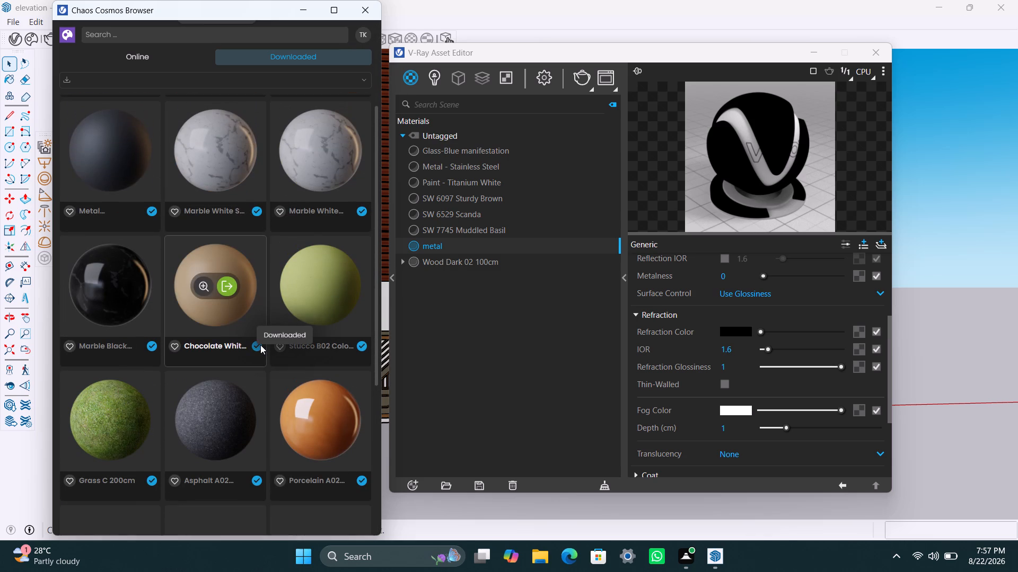
{"action": "scroll", "coordinate": [247, 344], "scroll_direction": "up", "scroll_amount": 11}
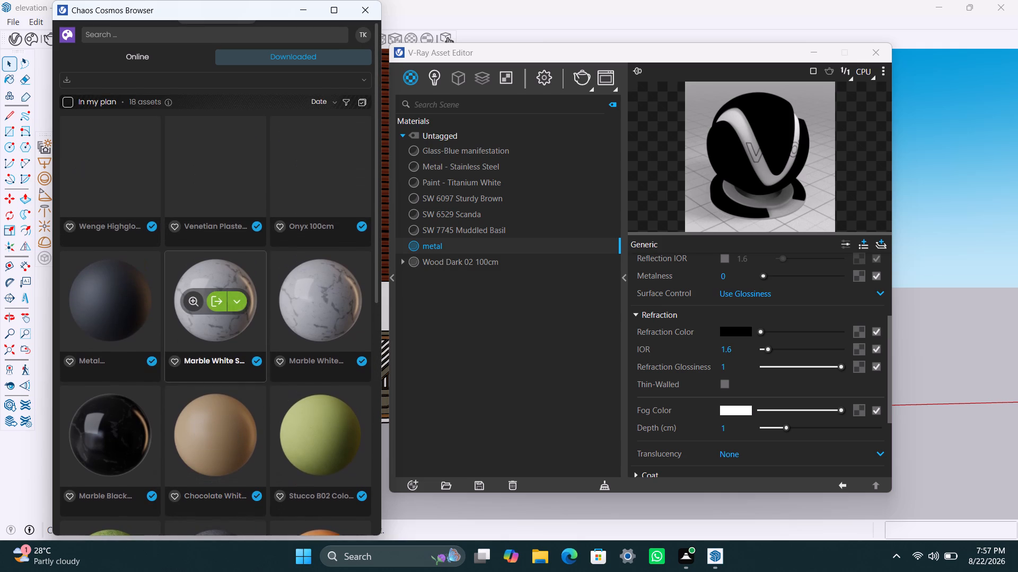
{"action": "scroll", "coordinate": [193, 261], "scroll_direction": "up", "scroll_amount": 4}
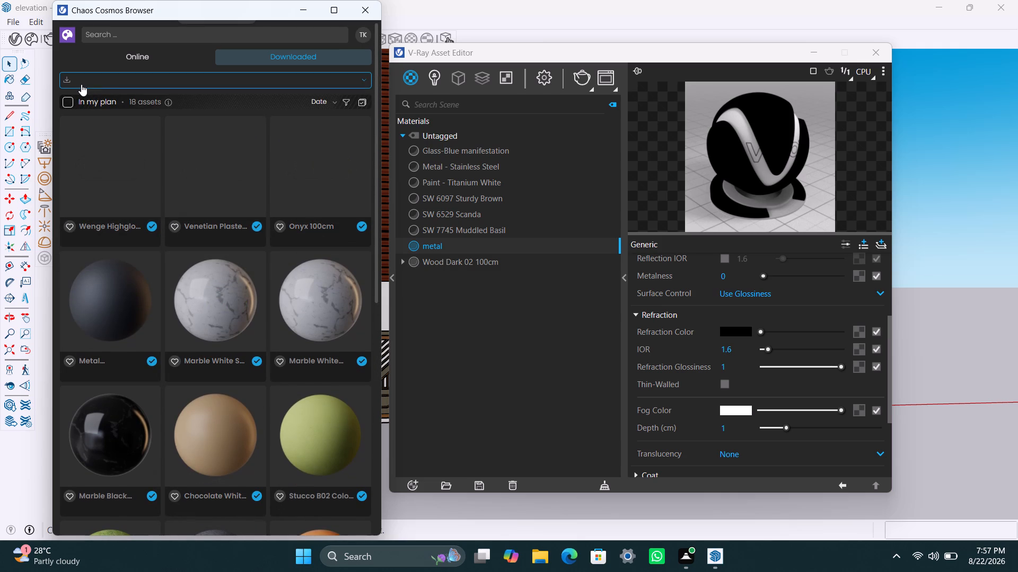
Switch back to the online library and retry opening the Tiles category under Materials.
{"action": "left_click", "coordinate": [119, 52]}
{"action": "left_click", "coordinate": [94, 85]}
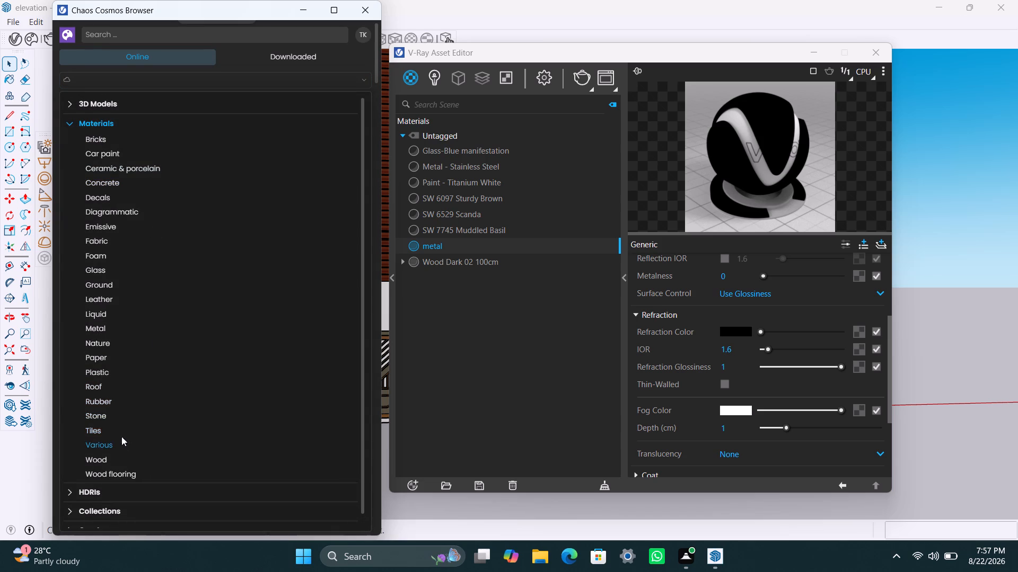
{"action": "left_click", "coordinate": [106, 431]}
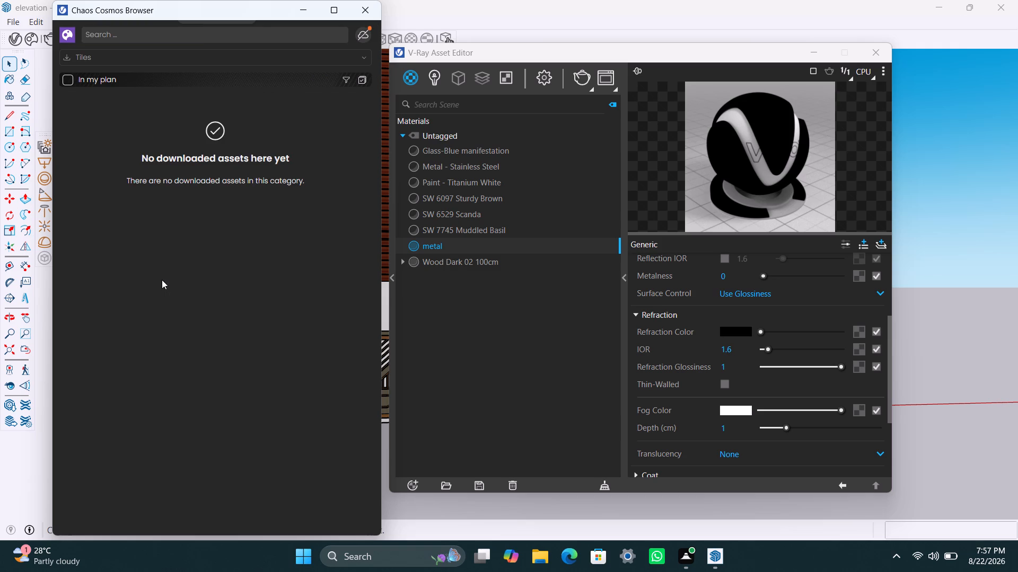
Check the available asset categories and the library's connection status.
{"action": "left_click", "coordinate": [126, 55]}
{"action": "left_click", "coordinate": [72, 58]}
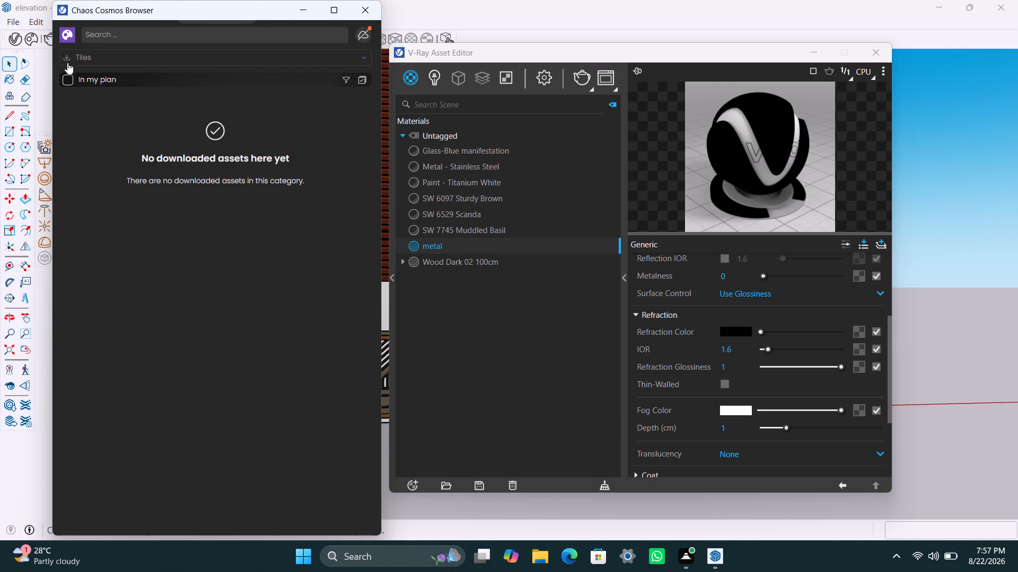
{"action": "left_click", "coordinate": [66, 58]}
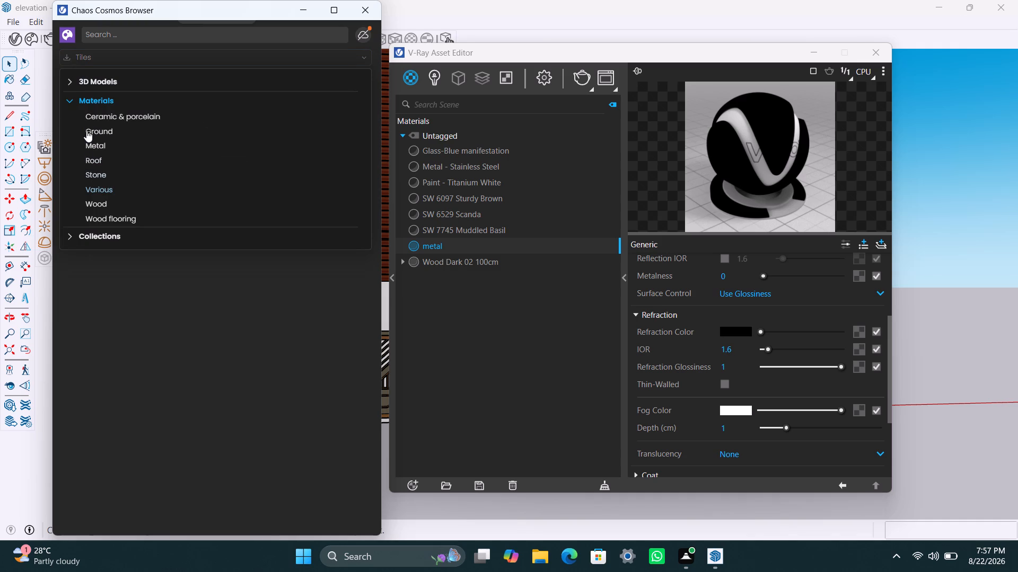
{"action": "left_click", "coordinate": [69, 96]}
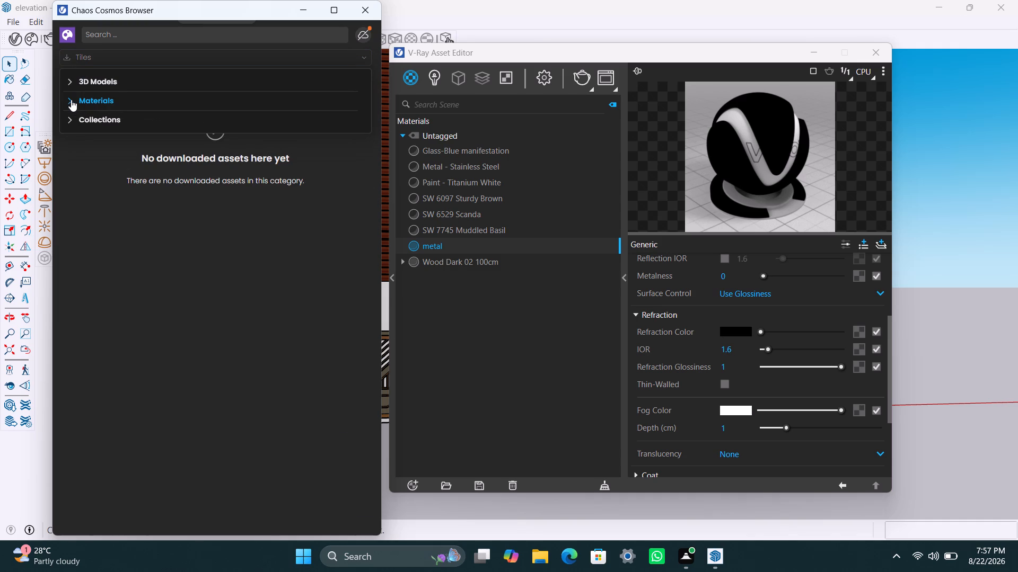
{"action": "left_click", "coordinate": [224, 68]}
{"action": "left_click", "coordinate": [83, 51]}
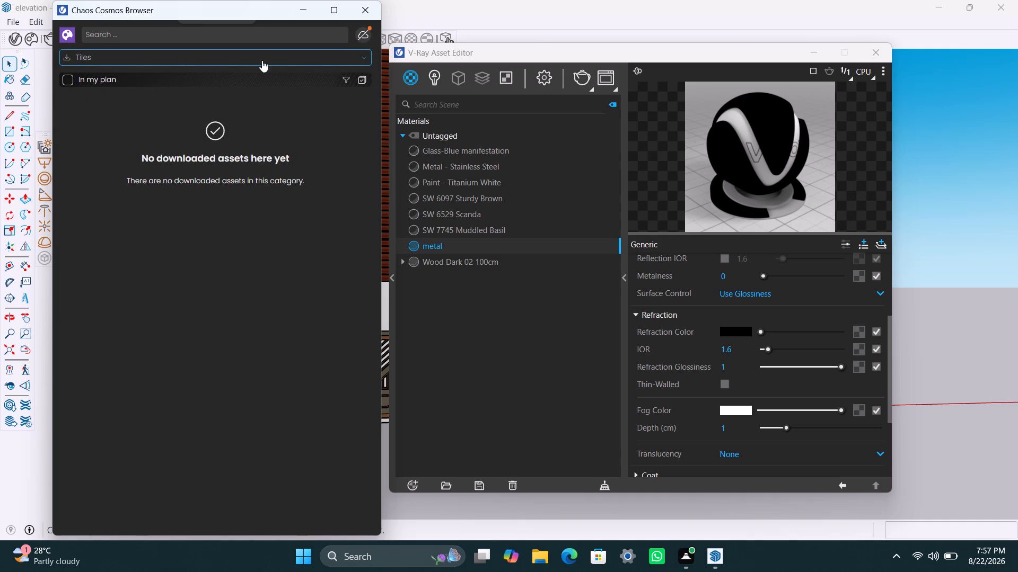
{"action": "left_click", "coordinate": [362, 59]}
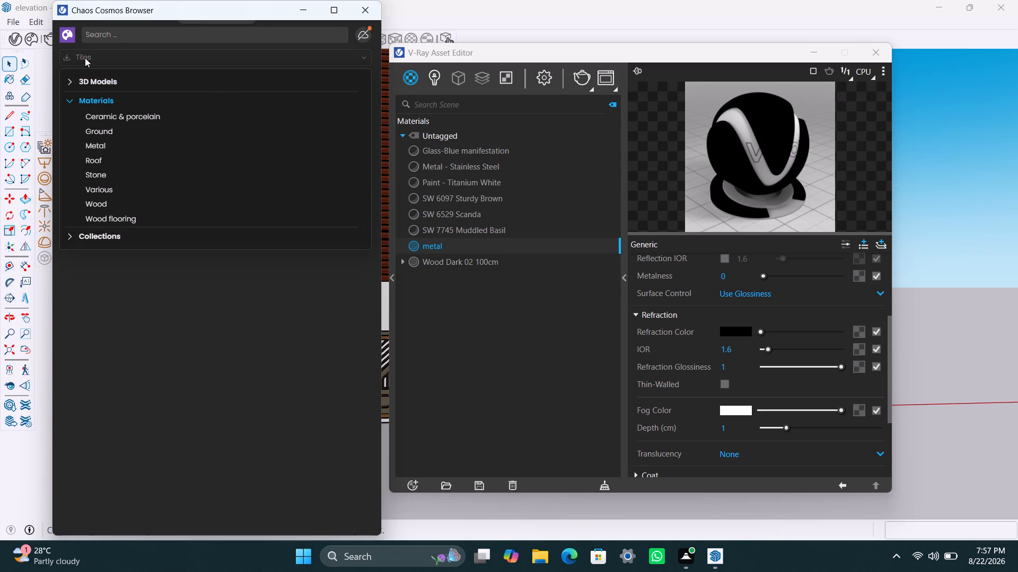
{"action": "left_click", "coordinate": [115, 38]}
{"action": "left_click", "coordinate": [365, 33]}
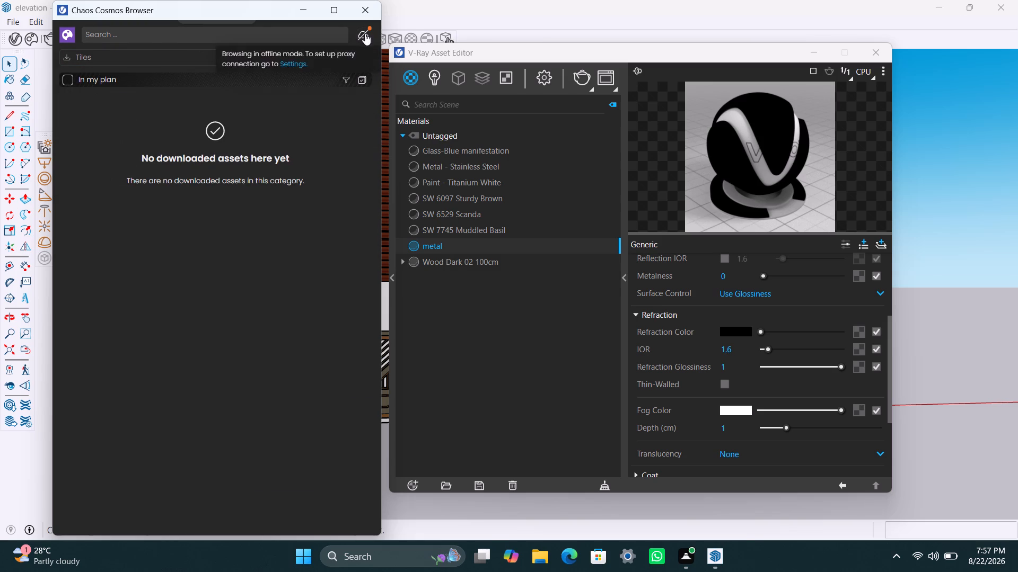
{"action": "left_click", "coordinate": [361, 207]}
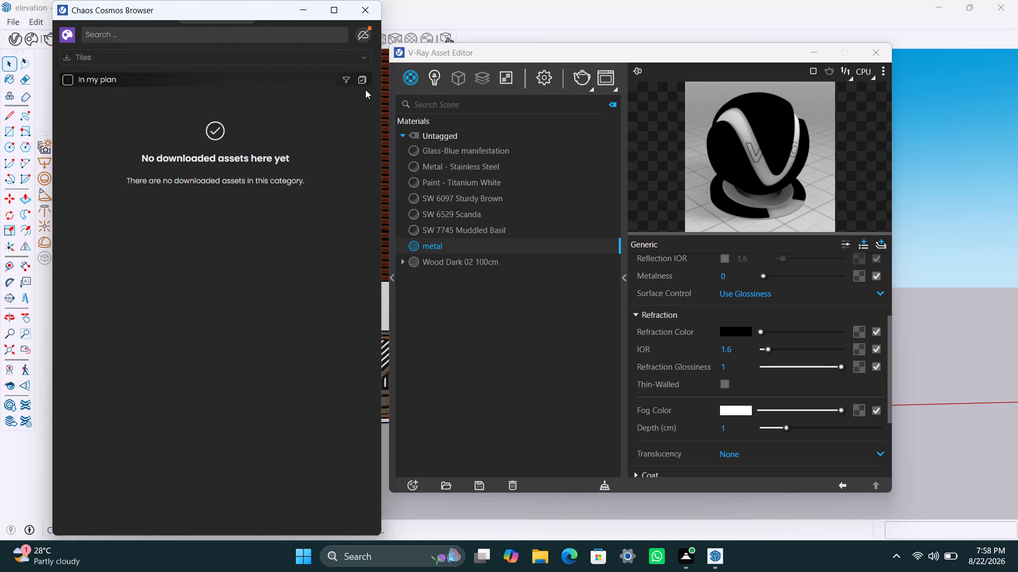
{"action": "scroll", "coordinate": [266, 254], "scroll_direction": "down", "scroll_amount": 4}
Close the Chaos Cosmos browser to return to the house elevation model.
{"action": "left_click", "coordinate": [956, 135]}
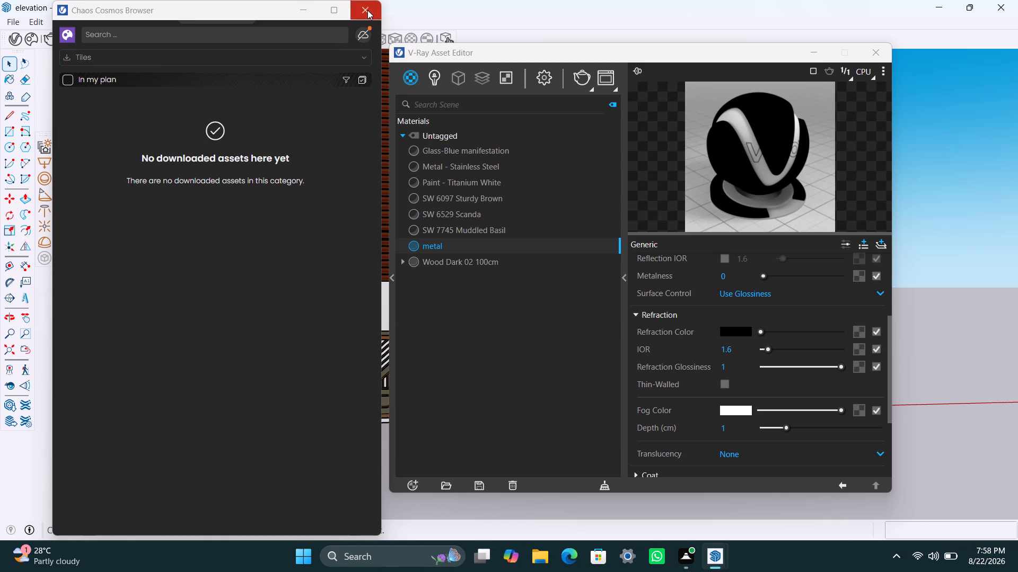
{"action": "left_click", "coordinate": [367, 10]}
{"action": "left_click", "coordinate": [28, 40]}
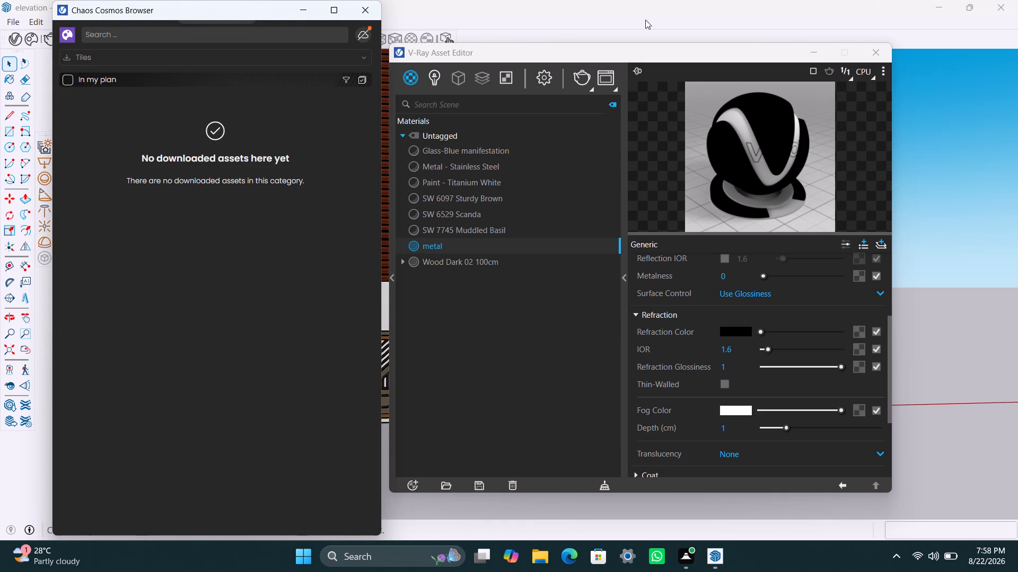
{"action": "left_click", "coordinate": [354, 6]}
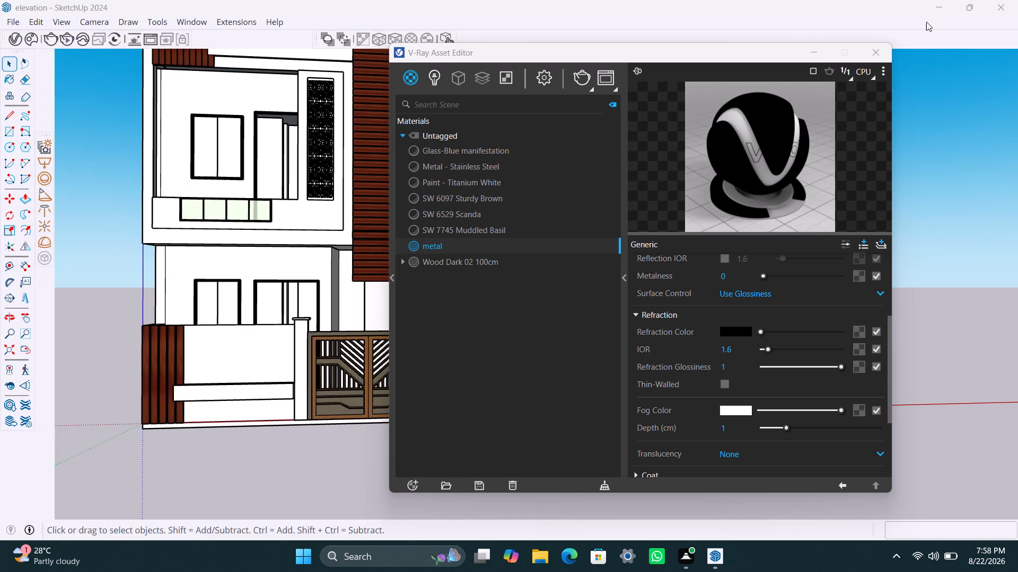
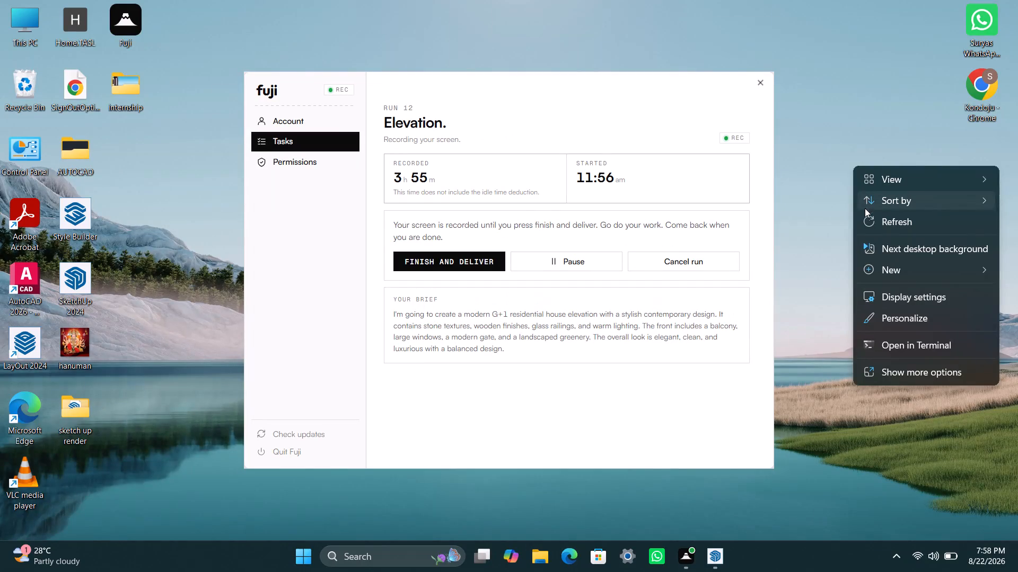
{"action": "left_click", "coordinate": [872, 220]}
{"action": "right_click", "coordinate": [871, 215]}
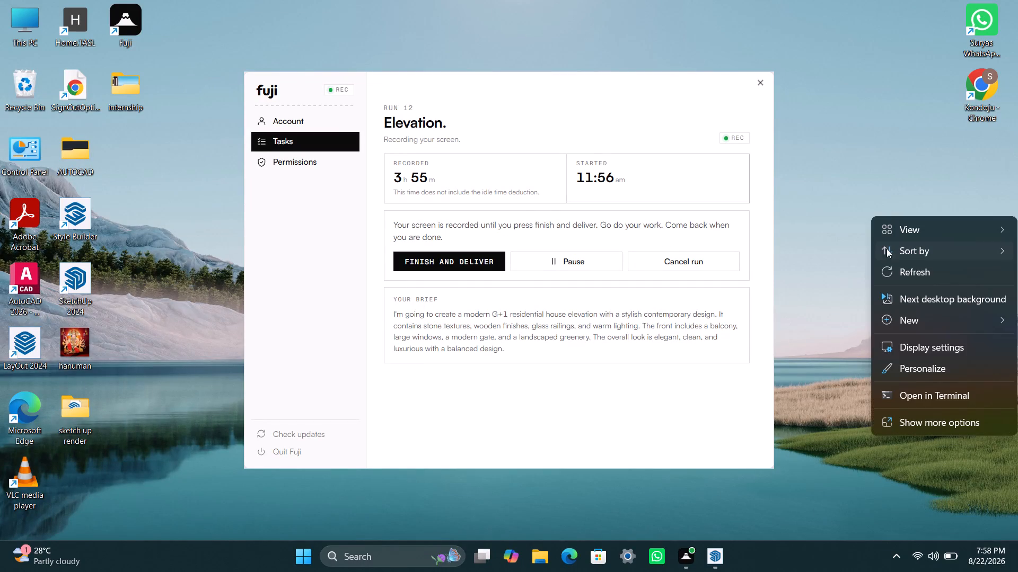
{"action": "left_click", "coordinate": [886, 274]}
Switch to the SketchUp elevation model and reopen the Chaos Cosmos browser.
{"action": "left_click", "coordinate": [713, 555]}
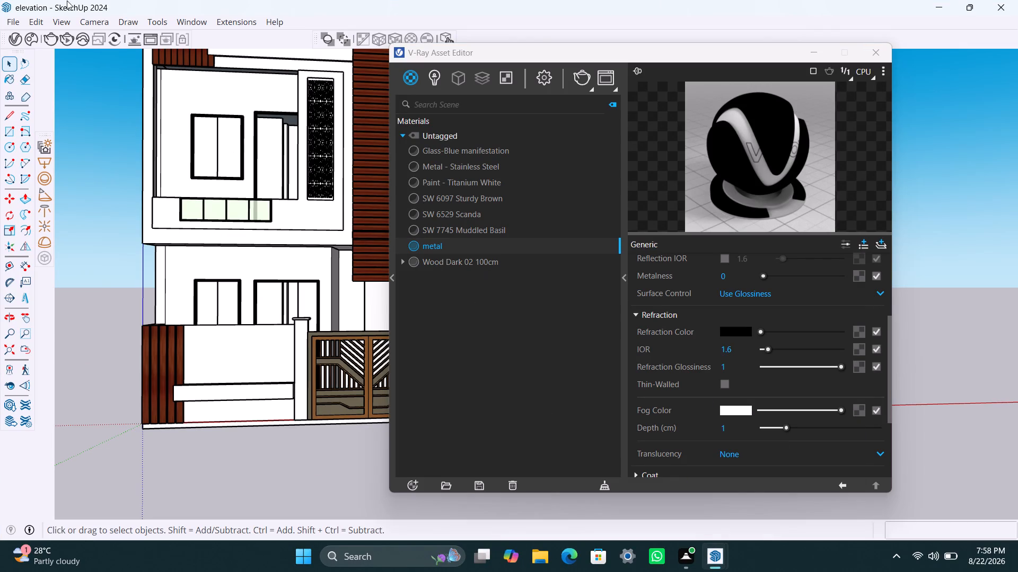
{"action": "left_click", "coordinate": [24, 37]}
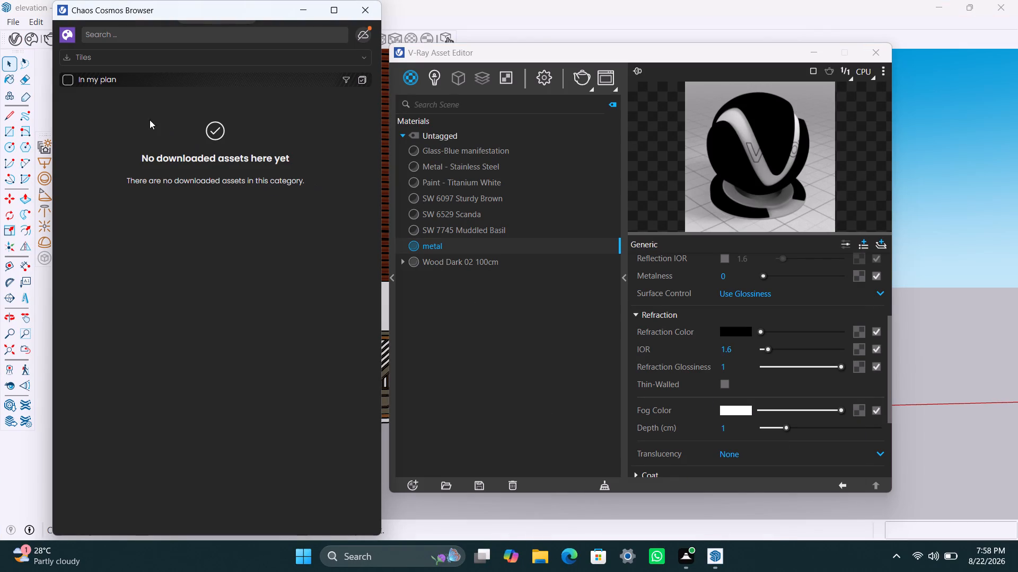
Look through the downloaded assets under the Materials category for a finish suited to the boundary wall.
{"action": "left_click", "coordinate": [221, 160]}
{"action": "double_click", "coordinate": [216, 135]}
{"action": "left_click", "coordinate": [367, 55]}
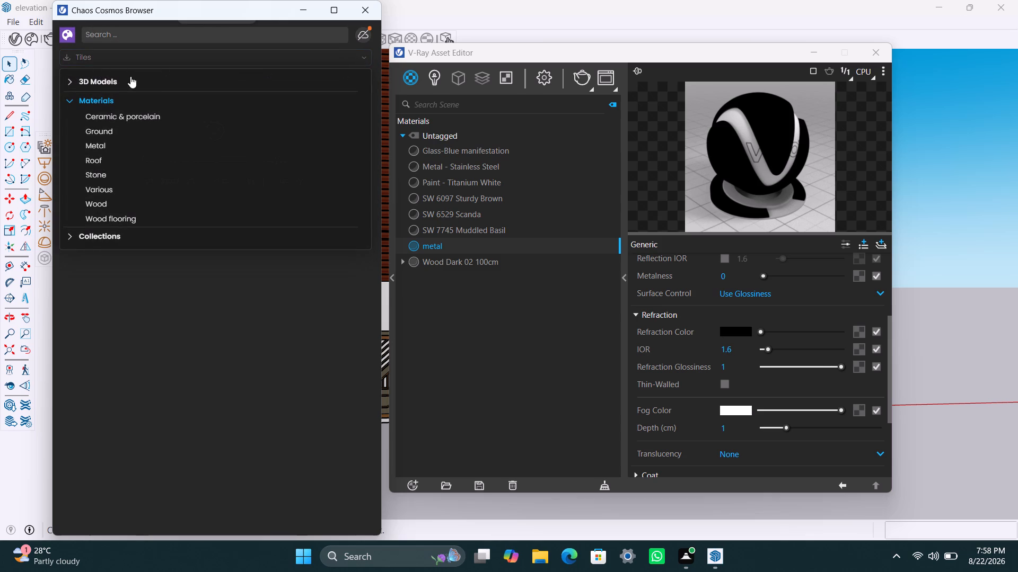
{"action": "left_click", "coordinate": [84, 77]}
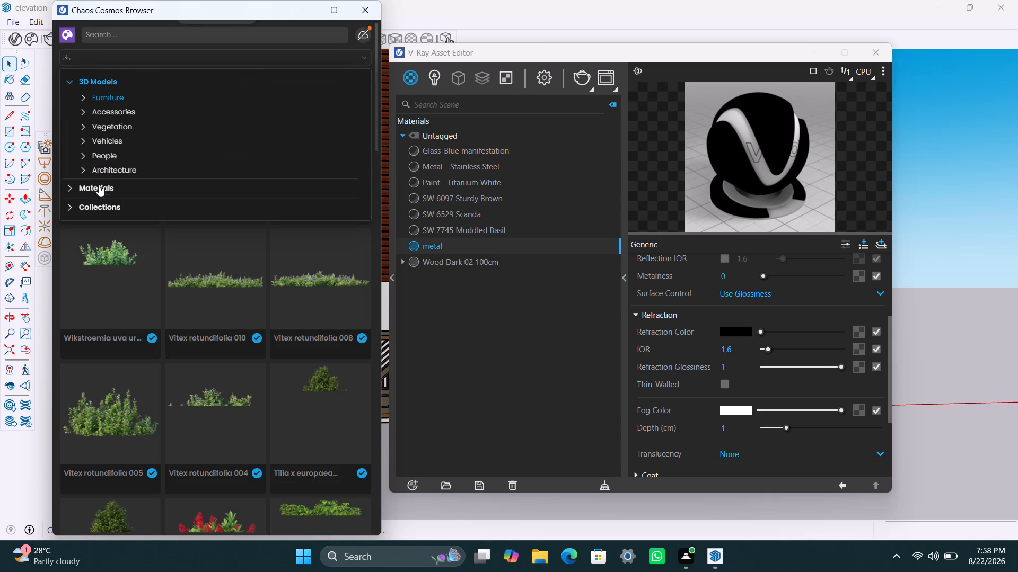
{"action": "left_click", "coordinate": [98, 192]}
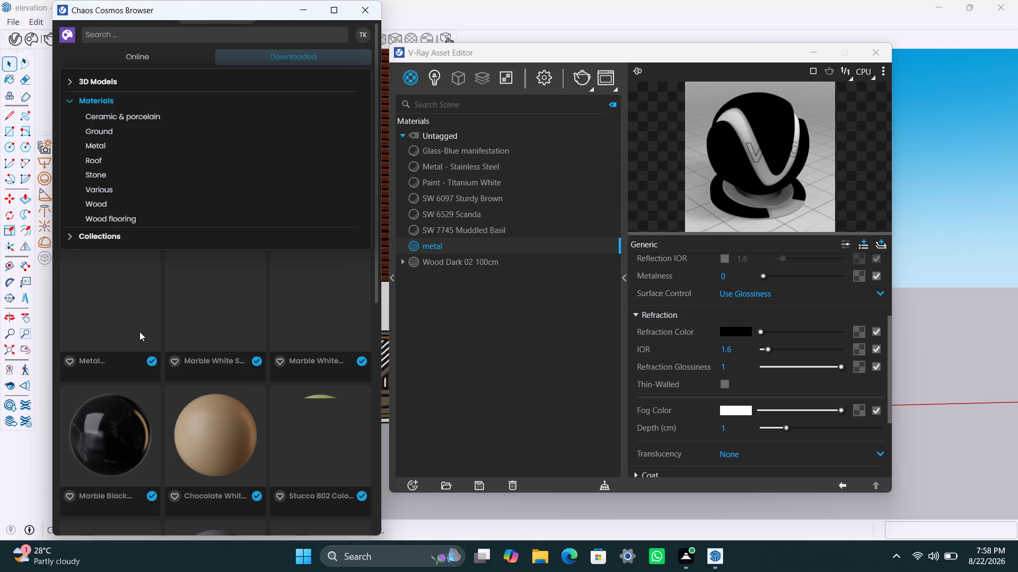
{"action": "scroll", "coordinate": [196, 330], "scroll_direction": "down", "scroll_amount": 5}
{"action": "scroll", "coordinate": [194, 431], "scroll_direction": "down", "scroll_amount": 4}
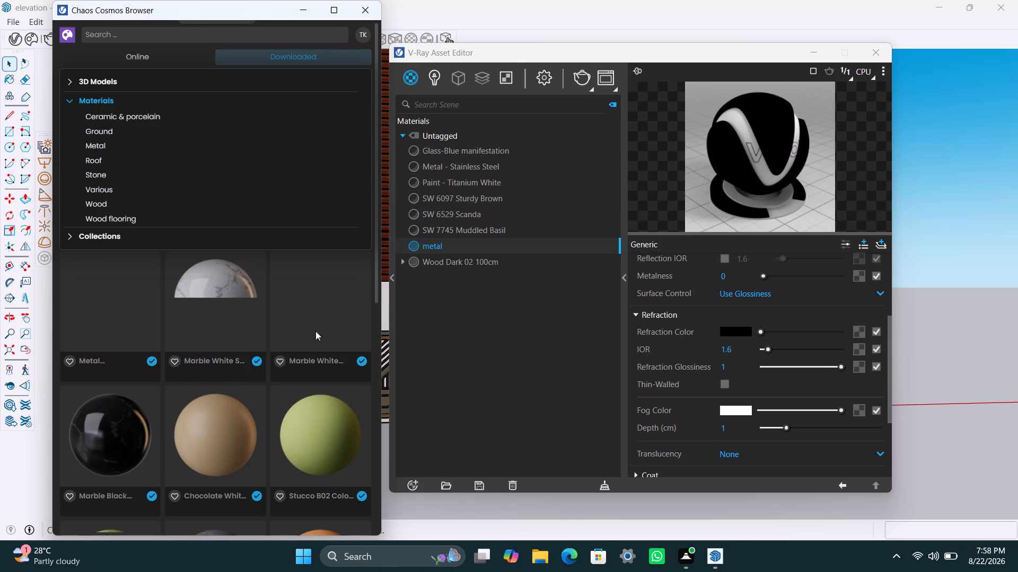
{"action": "scroll", "coordinate": [209, 386], "scroll_direction": "down", "scroll_amount": 5}
{"action": "scroll", "coordinate": [285, 409], "scroll_direction": "down", "scroll_amount": 5}
{"action": "scroll", "coordinate": [275, 467], "scroll_direction": "up", "scroll_amount": 10}
{"action": "scroll", "coordinate": [257, 321], "scroll_direction": "down", "scroll_amount": 5}
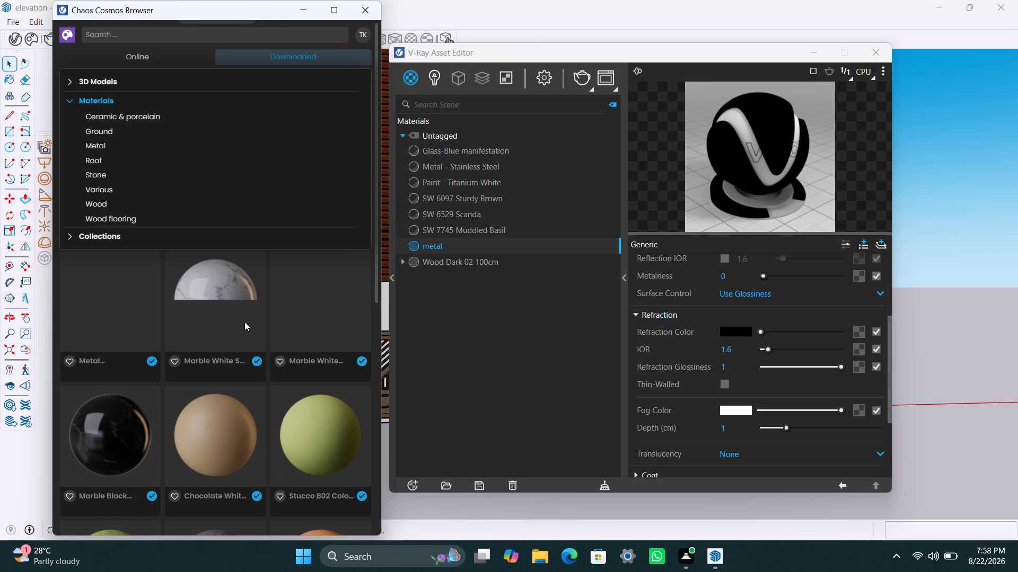
{"action": "scroll", "coordinate": [244, 321], "scroll_direction": "down", "scroll_amount": 8}
Switch to the online library and open the Tiles category under Materials.
{"action": "left_click", "coordinate": [136, 53]}
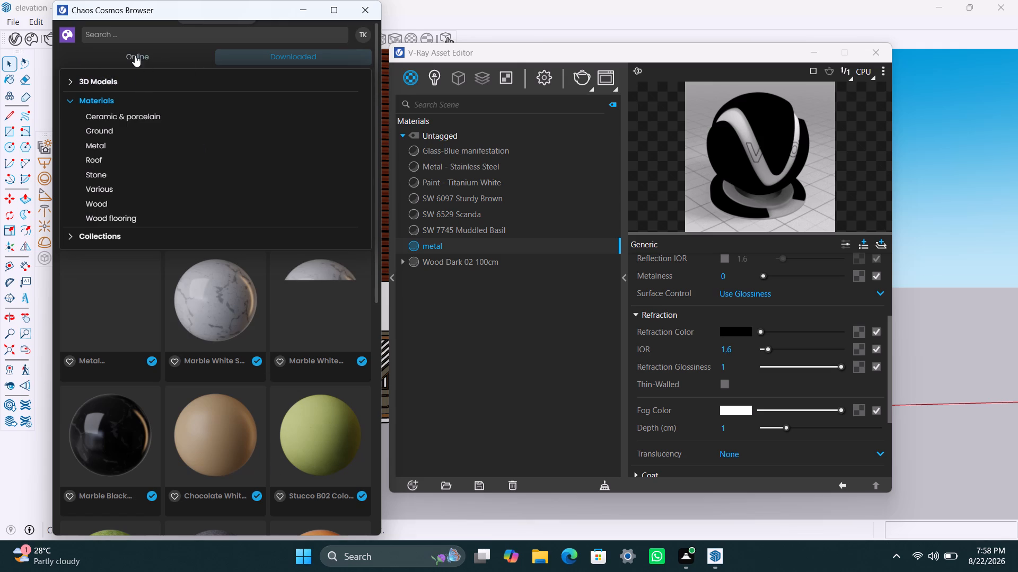
{"action": "left_click", "coordinate": [132, 55]}
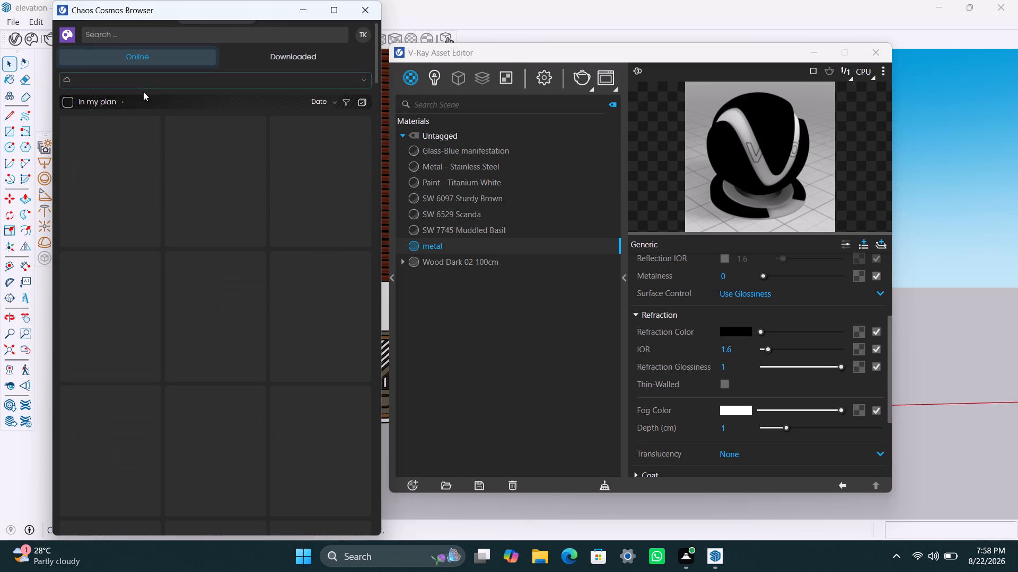
{"action": "left_click", "coordinate": [124, 83]}
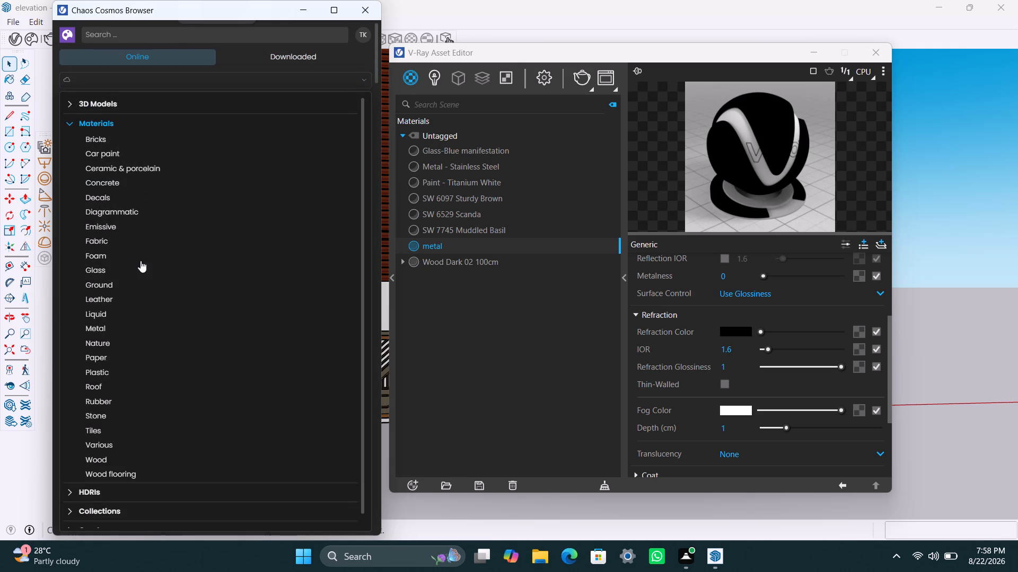
{"action": "left_click", "coordinate": [101, 428]}
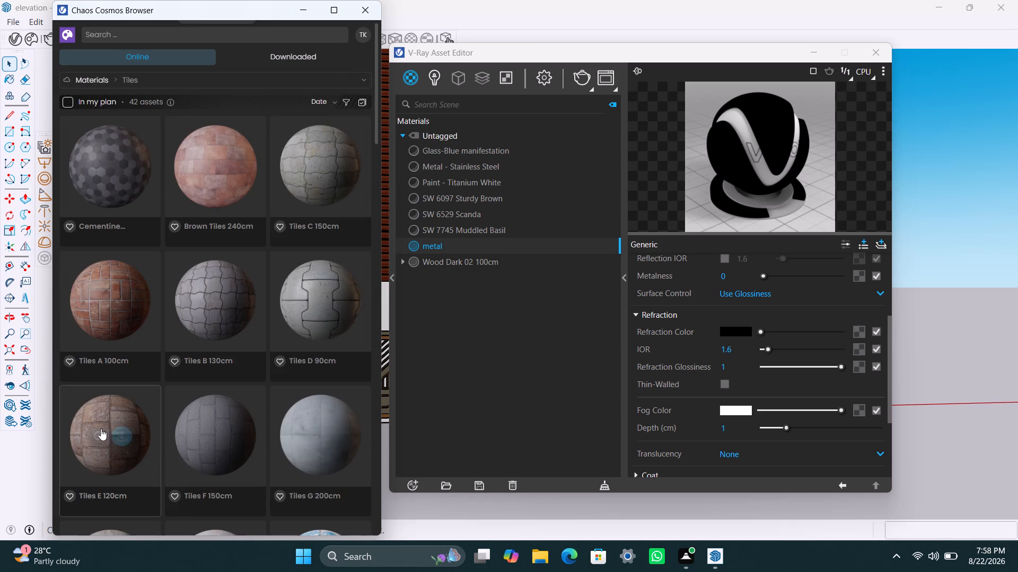
Examine the online tile materials through to the end of the Tiles category for one suited to the boundary wall.
{"action": "scroll", "coordinate": [206, 363], "scroll_direction": "down", "scroll_amount": 3}
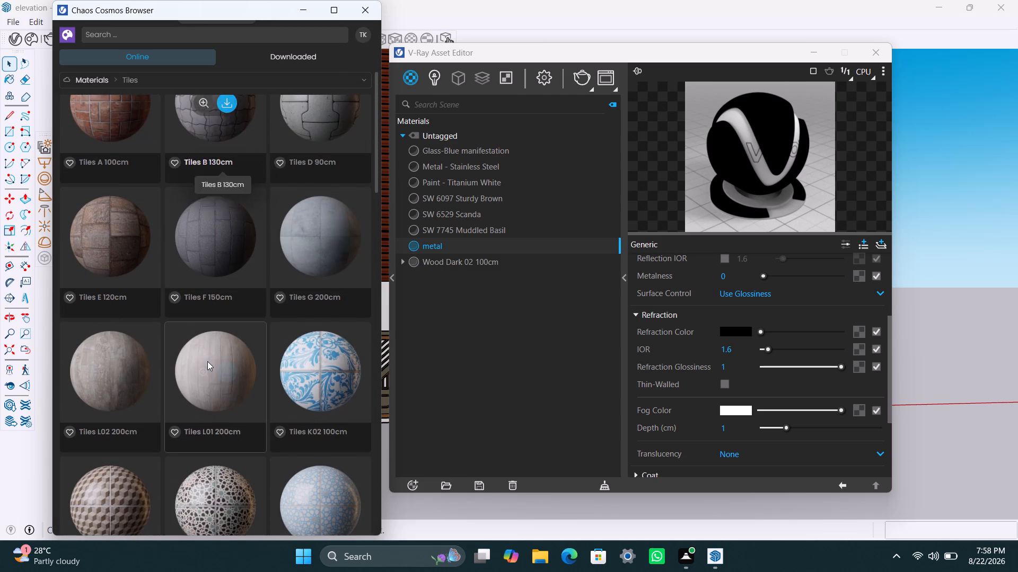
{"action": "scroll", "coordinate": [207, 362], "scroll_direction": "down", "scroll_amount": 1}
{"action": "scroll", "coordinate": [163, 359], "scroll_direction": "down", "scroll_amount": 3}
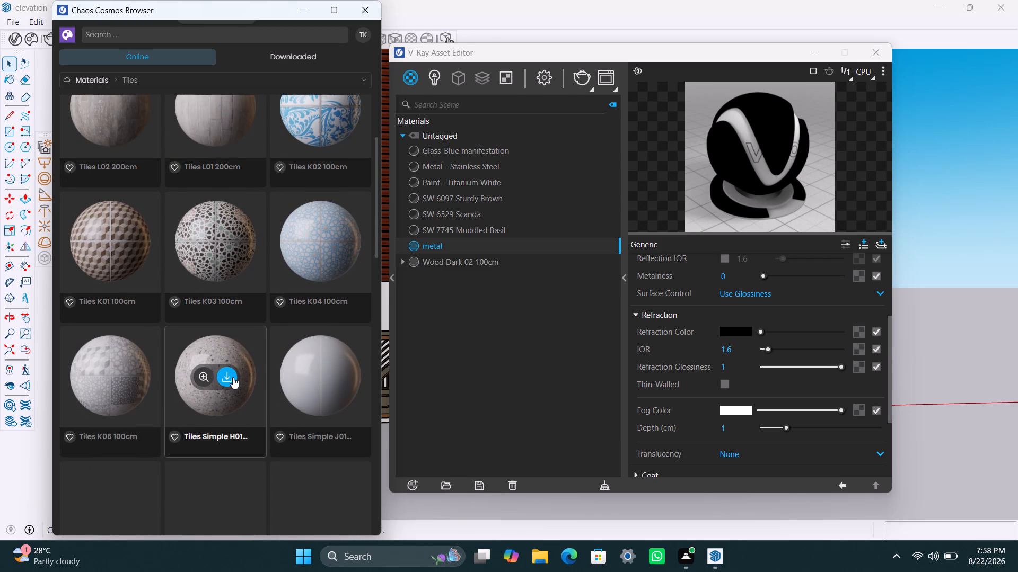
{"action": "scroll", "coordinate": [231, 376], "scroll_direction": "down", "scroll_amount": 1}
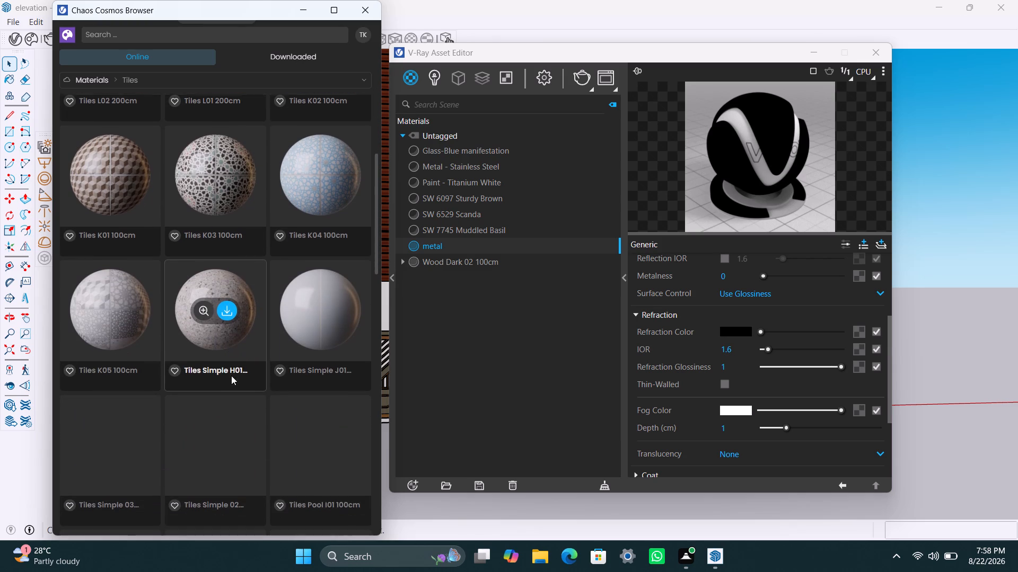
{"action": "scroll", "coordinate": [231, 376], "scroll_direction": "down", "scroll_amount": 1}
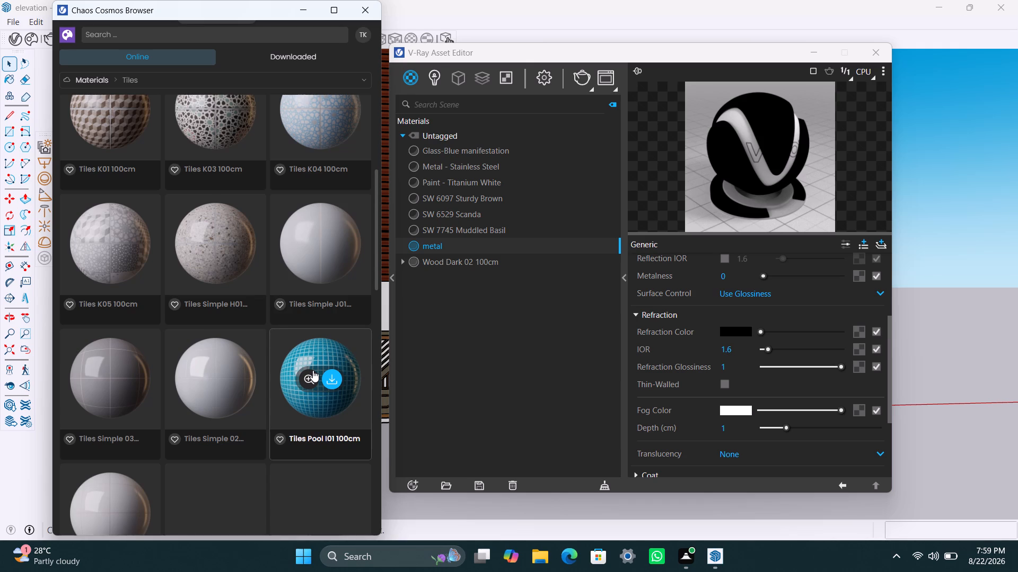
{"action": "scroll", "coordinate": [242, 378], "scroll_direction": "down", "scroll_amount": 2}
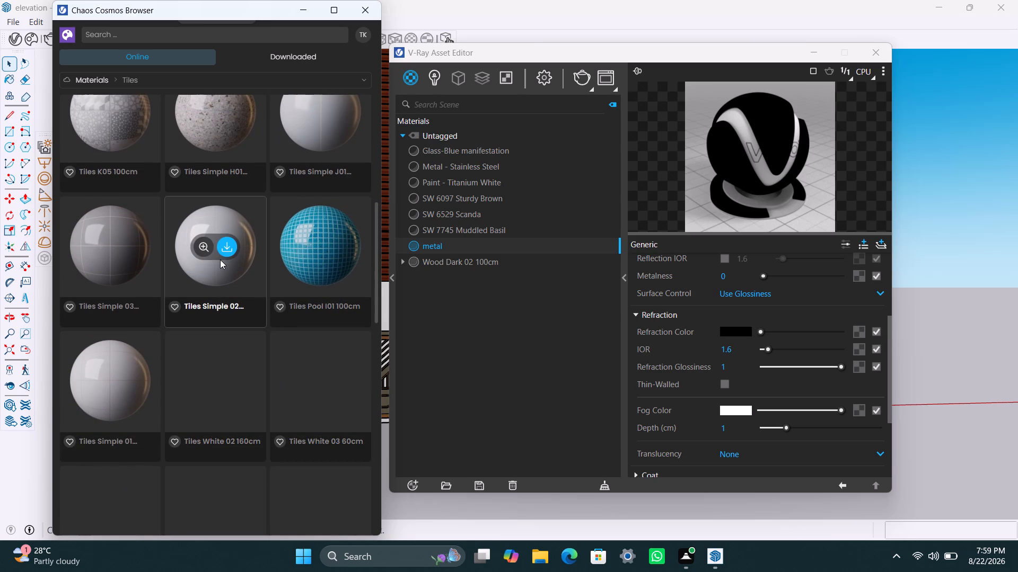
{"action": "scroll", "coordinate": [245, 374], "scroll_direction": "down", "scroll_amount": 1}
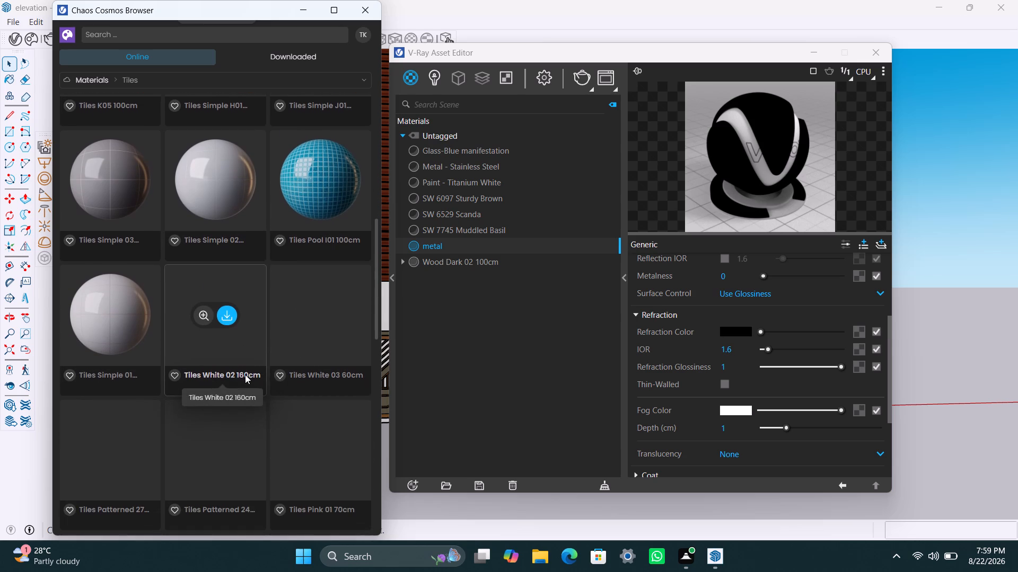
{"action": "scroll", "coordinate": [245, 374], "scroll_direction": "up", "scroll_amount": 5}
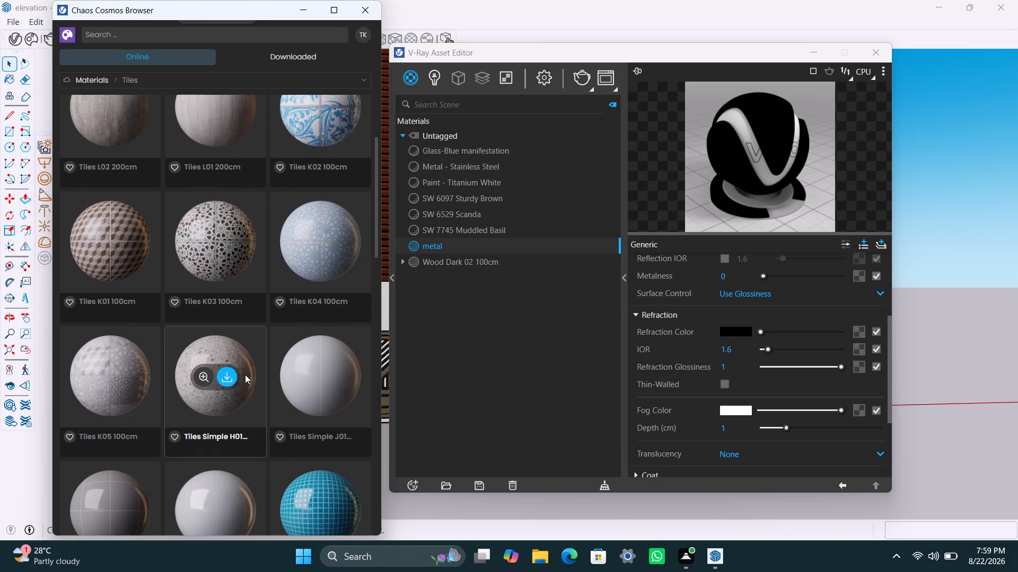
{"action": "scroll", "coordinate": [245, 374], "scroll_direction": "up", "scroll_amount": 3}
{"action": "scroll", "coordinate": [245, 374], "scroll_direction": "down", "scroll_amount": 2}
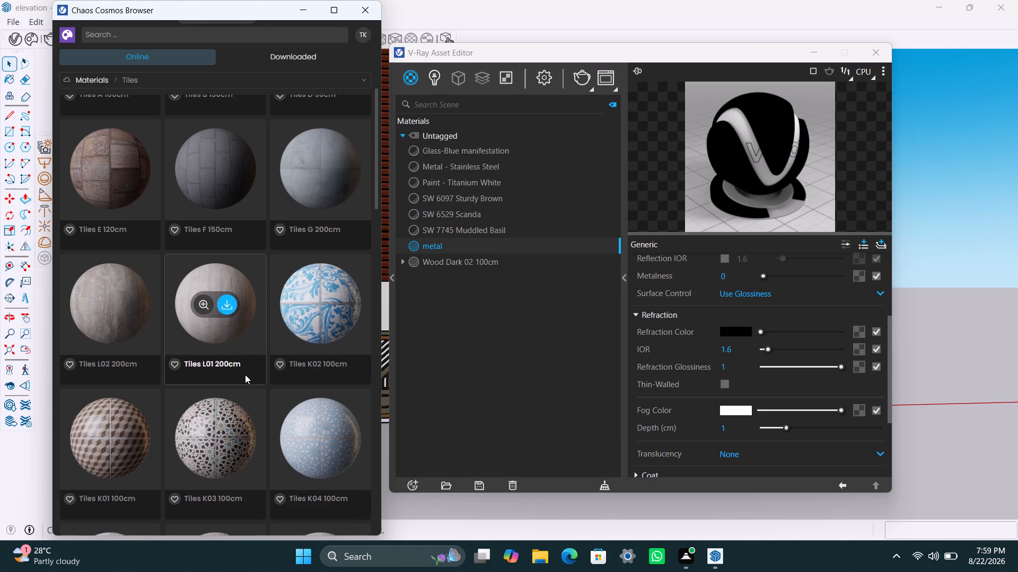
{"action": "scroll", "coordinate": [245, 374], "scroll_direction": "down", "scroll_amount": 5}
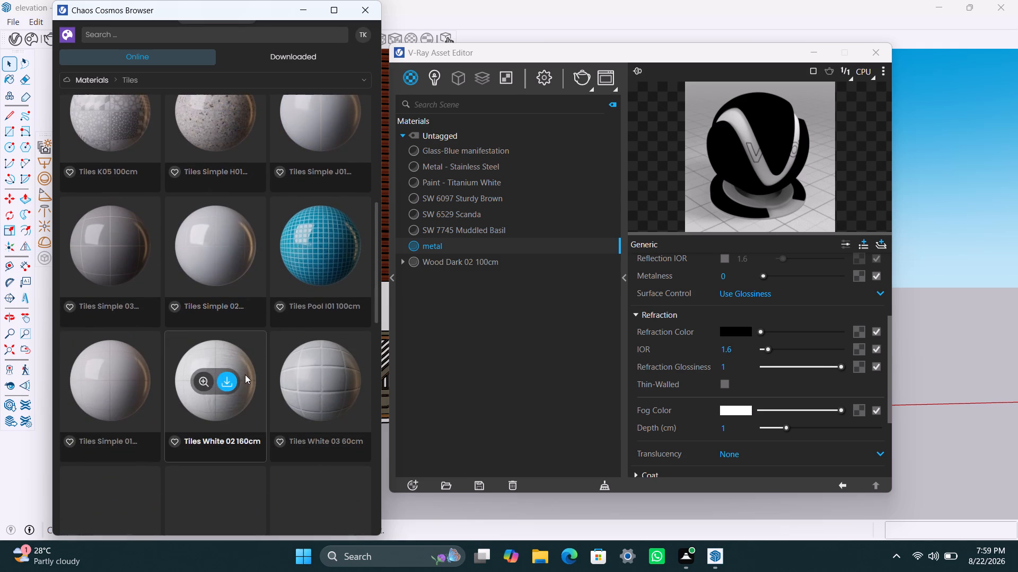
{"action": "scroll", "coordinate": [245, 374], "scroll_direction": "down", "scroll_amount": 2}
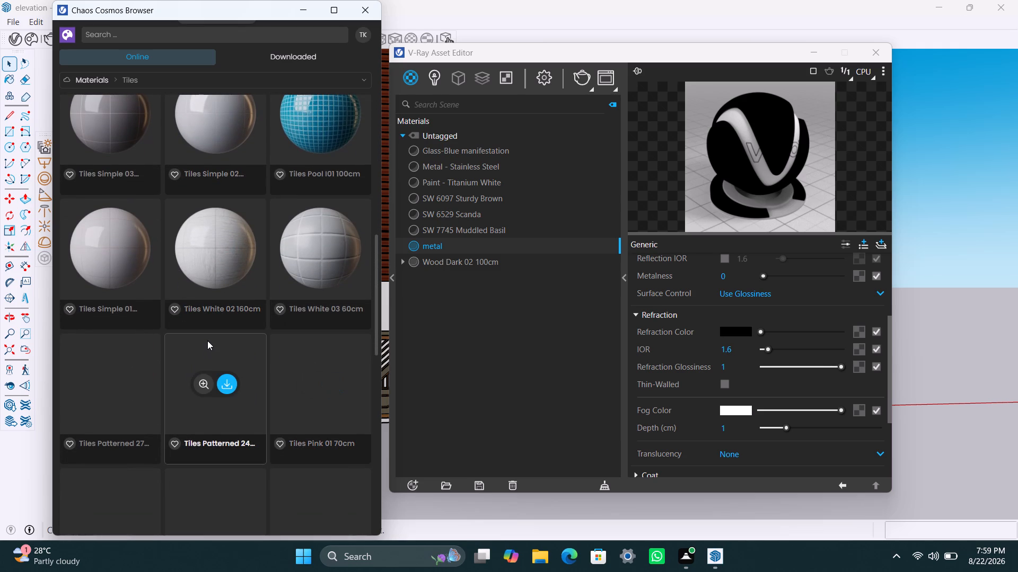
{"action": "scroll", "coordinate": [203, 340], "scroll_direction": "down", "scroll_amount": 2}
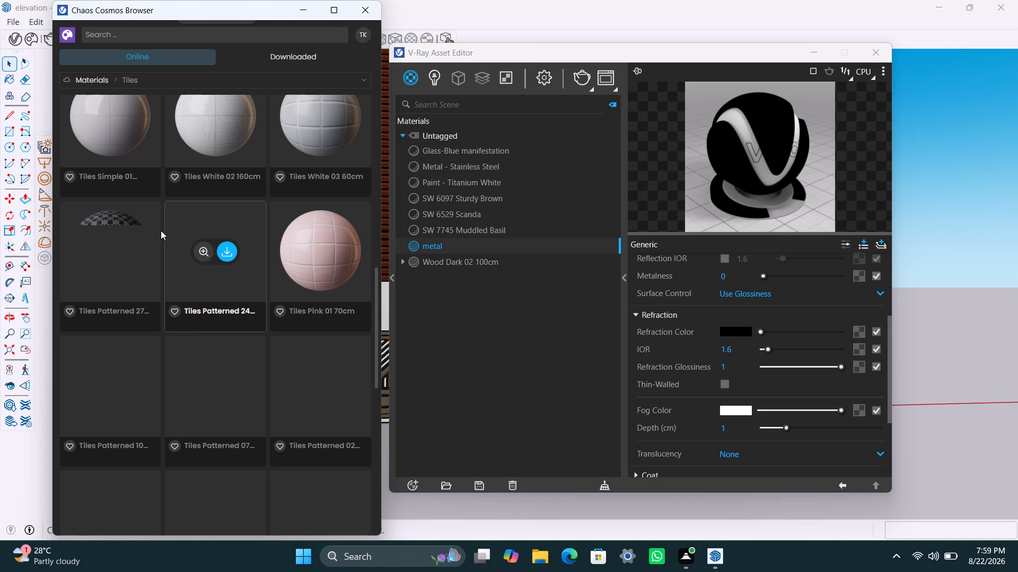
{"action": "scroll", "coordinate": [157, 231], "scroll_direction": "down", "scroll_amount": 3}
{"action": "scroll", "coordinate": [200, 325], "scroll_direction": "down", "scroll_amount": 2}
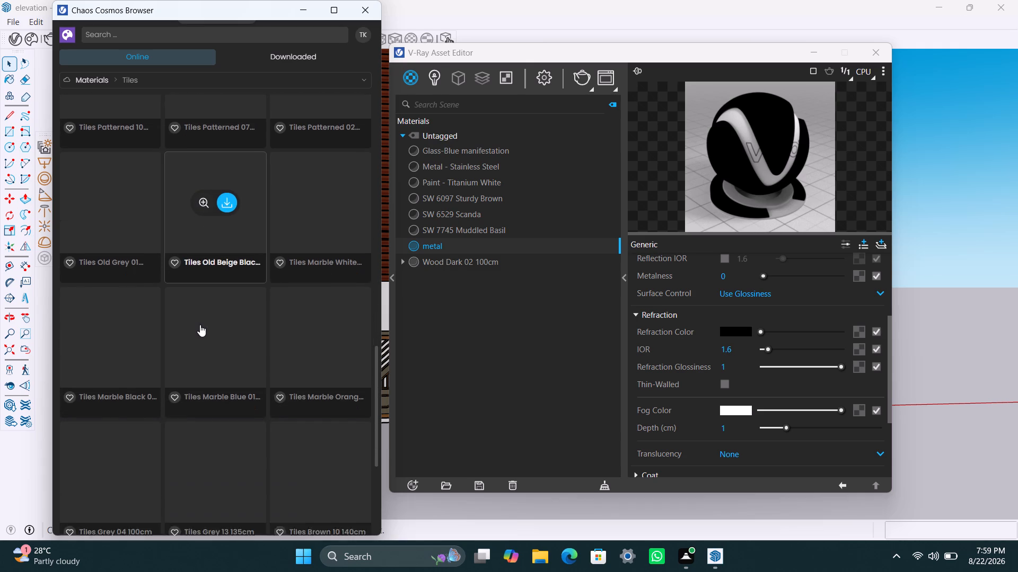
{"action": "scroll", "coordinate": [200, 325], "scroll_direction": "down", "scroll_amount": 5}
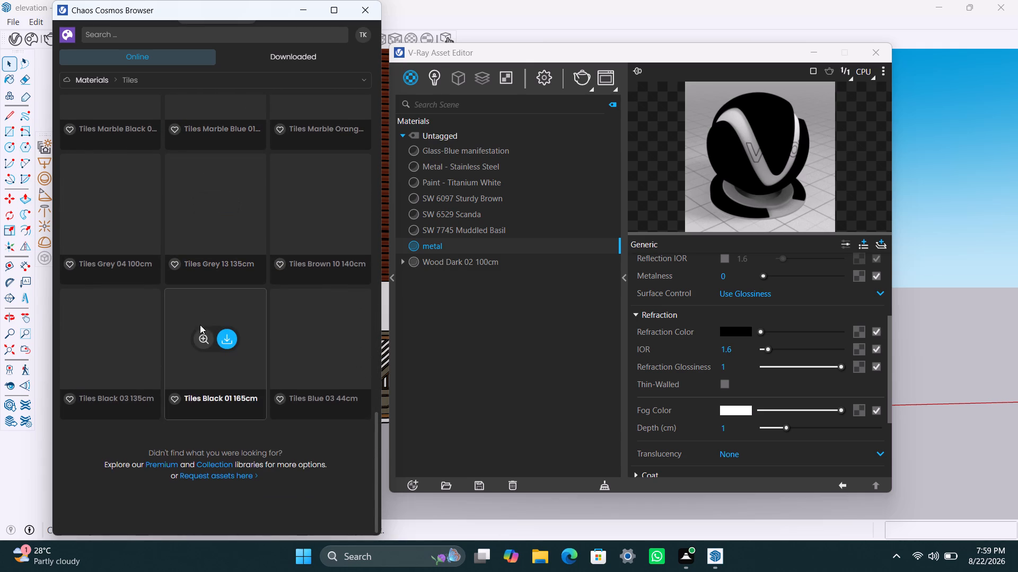
{"action": "scroll", "coordinate": [200, 325], "scroll_direction": "down", "scroll_amount": 1}
Re-examine the online simple, patterned and marble tile materials for one suited to the boundary wall.
{"action": "scroll", "coordinate": [201, 440], "scroll_direction": "up", "scroll_amount": 10}
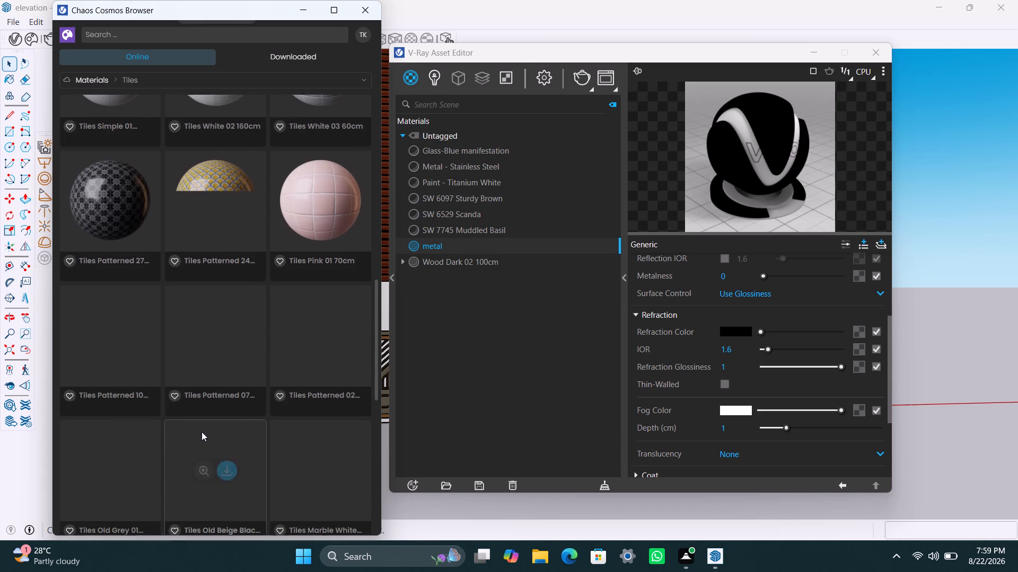
{"action": "scroll", "coordinate": [231, 360], "scroll_direction": "up", "scroll_amount": 4}
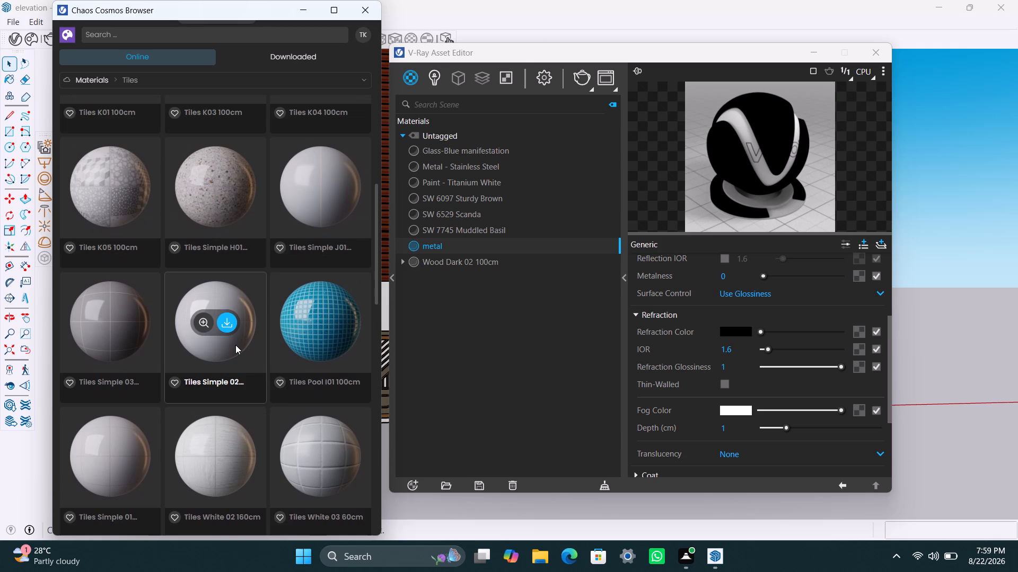
{"action": "scroll", "coordinate": [235, 345], "scroll_direction": "up", "scroll_amount": 2}
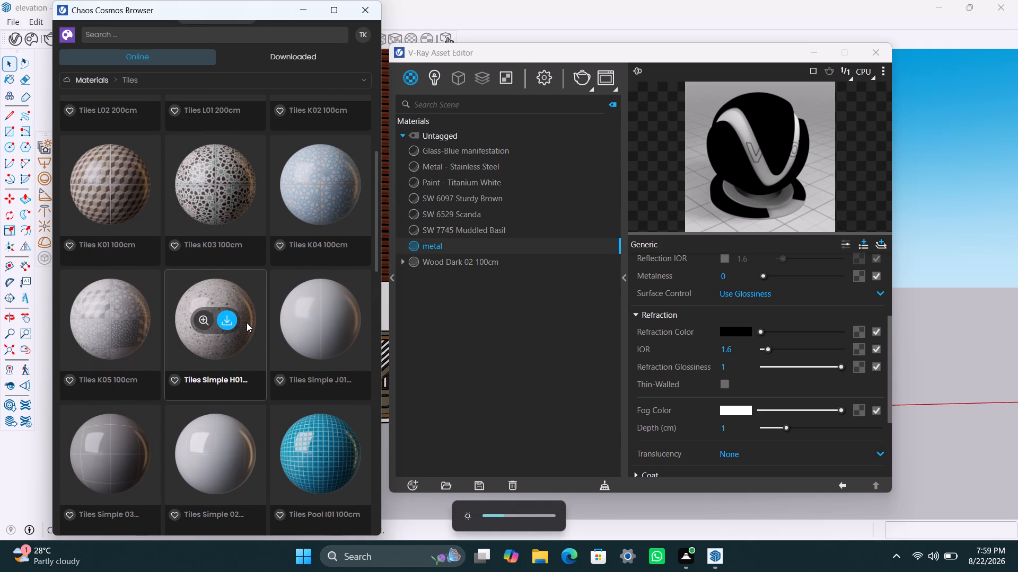
{"action": "scroll", "coordinate": [293, 348], "scroll_direction": "down", "scroll_amount": 3}
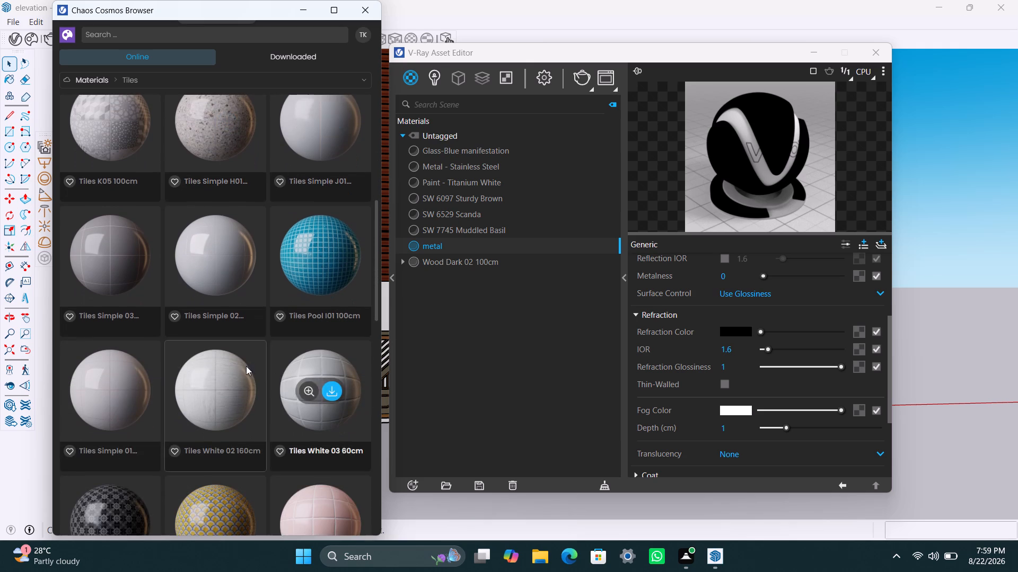
{"action": "scroll", "coordinate": [256, 275], "scroll_direction": "down", "scroll_amount": 3}
{"action": "scroll", "coordinate": [301, 289], "scroll_direction": "down", "scroll_amount": 5}
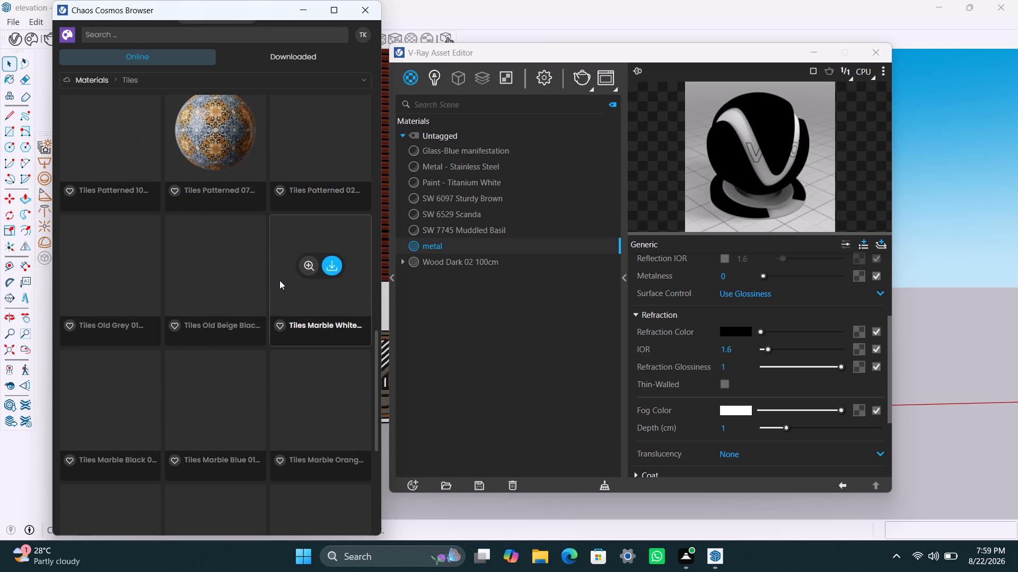
{"action": "scroll", "coordinate": [276, 289], "scroll_direction": "down", "scroll_amount": 3}
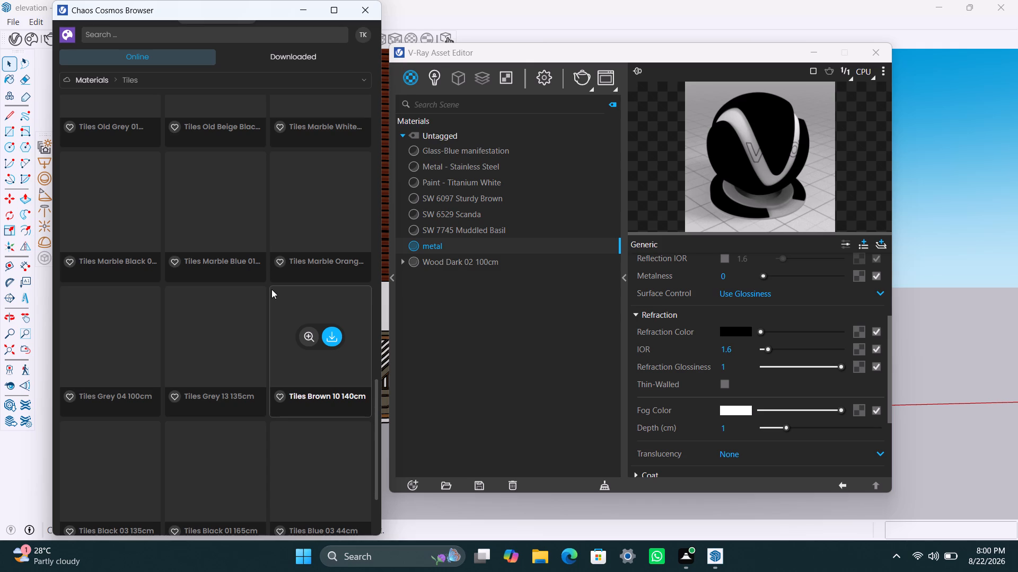
{"action": "scroll", "coordinate": [192, 330], "scroll_direction": "up", "scroll_amount": 5}
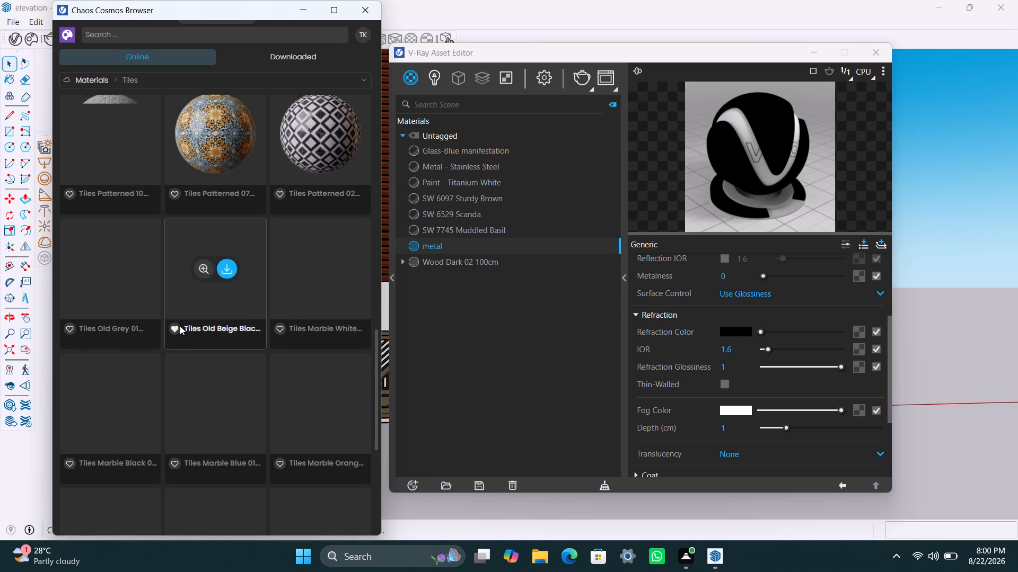
{"action": "scroll", "coordinate": [187, 285], "scroll_direction": "up", "scroll_amount": 2}
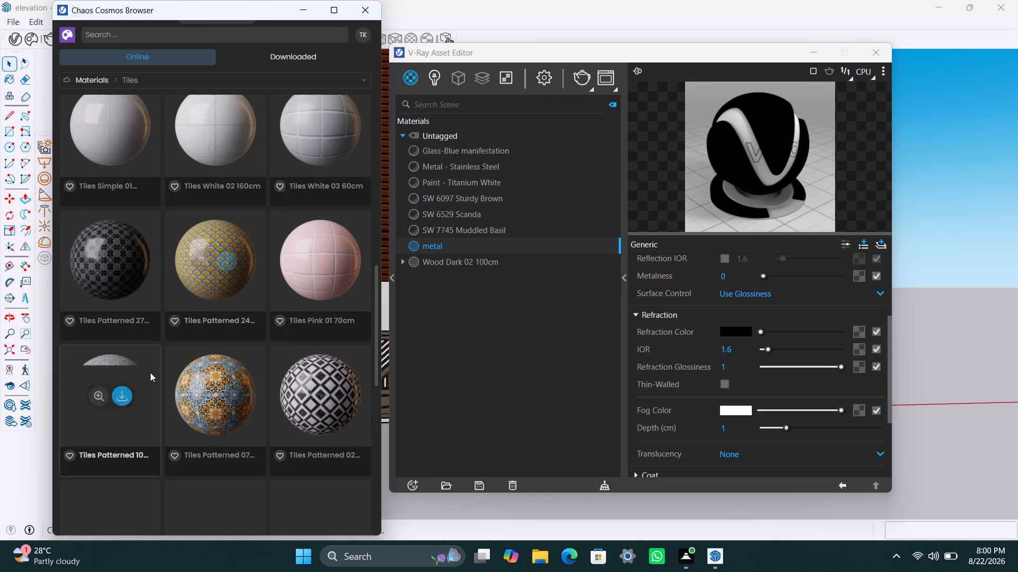
{"action": "scroll", "coordinate": [208, 310], "scroll_direction": "up", "scroll_amount": 5}
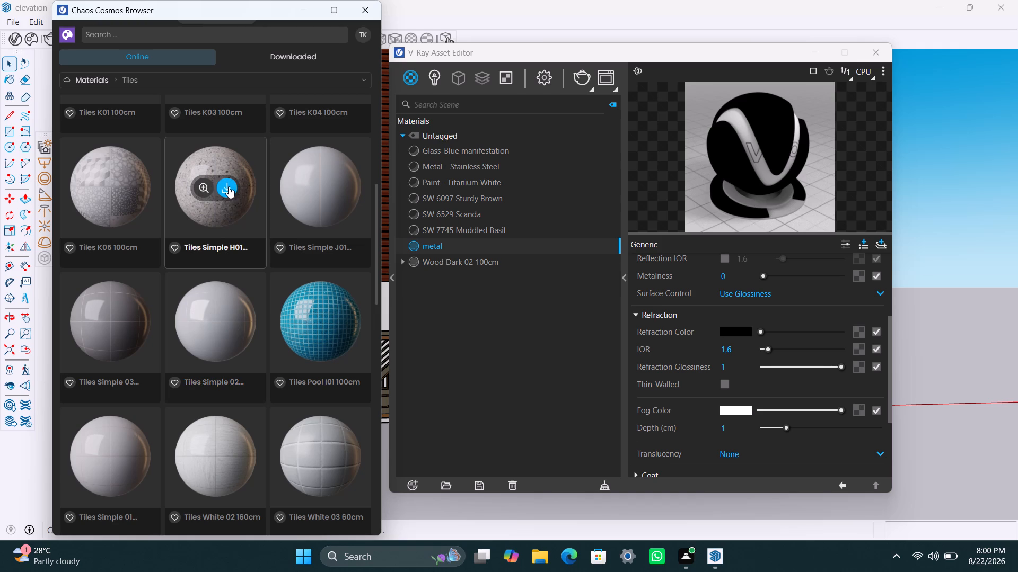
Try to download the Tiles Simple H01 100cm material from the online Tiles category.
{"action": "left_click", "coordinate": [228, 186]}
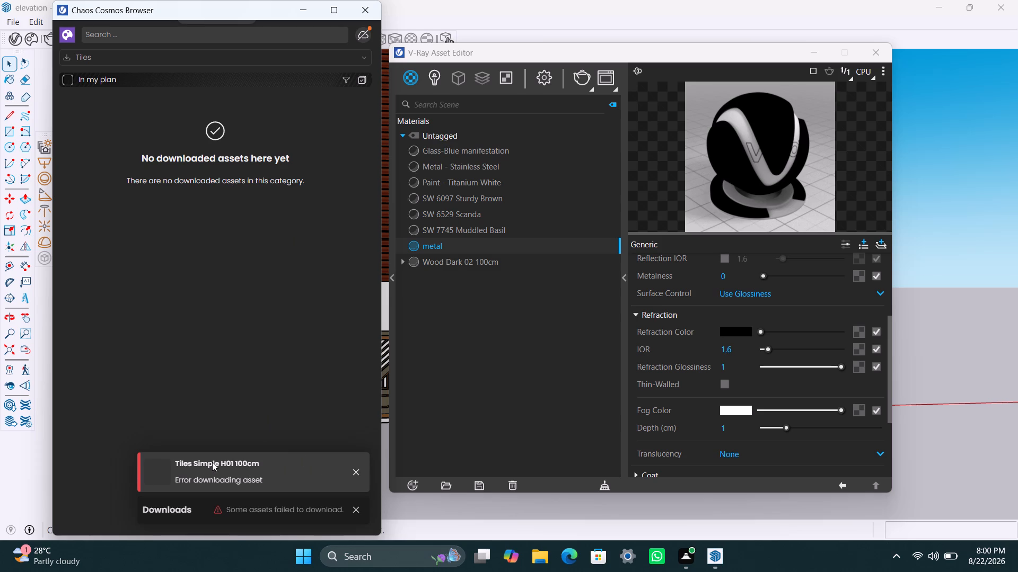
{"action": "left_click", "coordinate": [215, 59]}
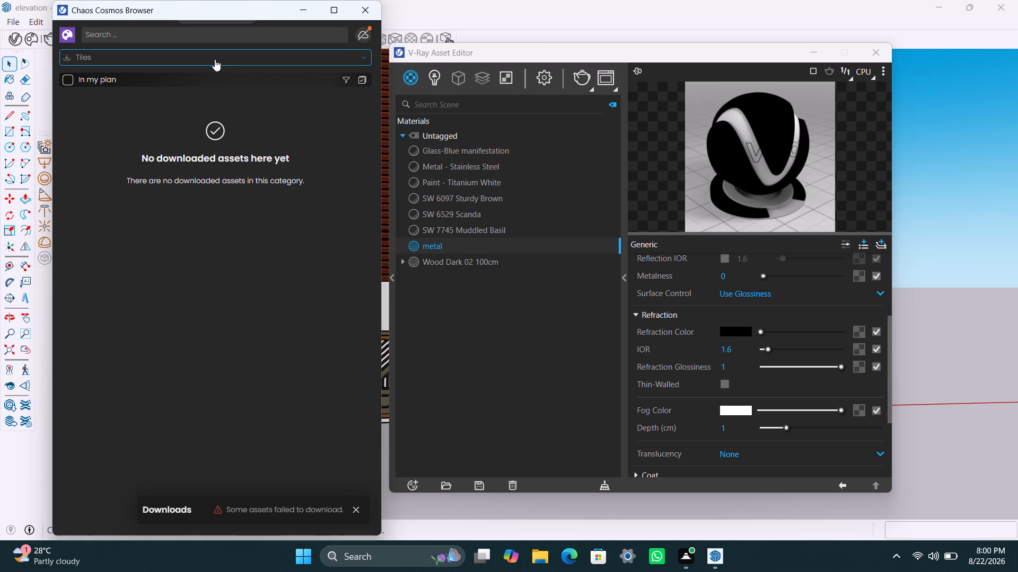
Minimize the Chaos Cosmos browser and examine the house's front elevation and boundary wall in the model.
{"action": "left_click", "coordinate": [306, 6]}
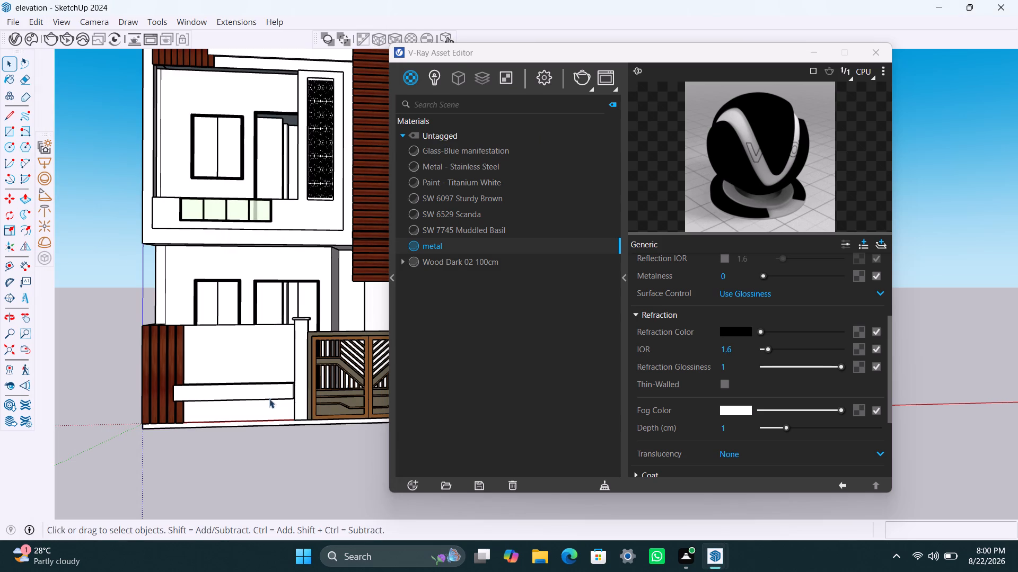
{"action": "scroll", "coordinate": [237, 428], "scroll_direction": "down", "scroll_amount": 1}
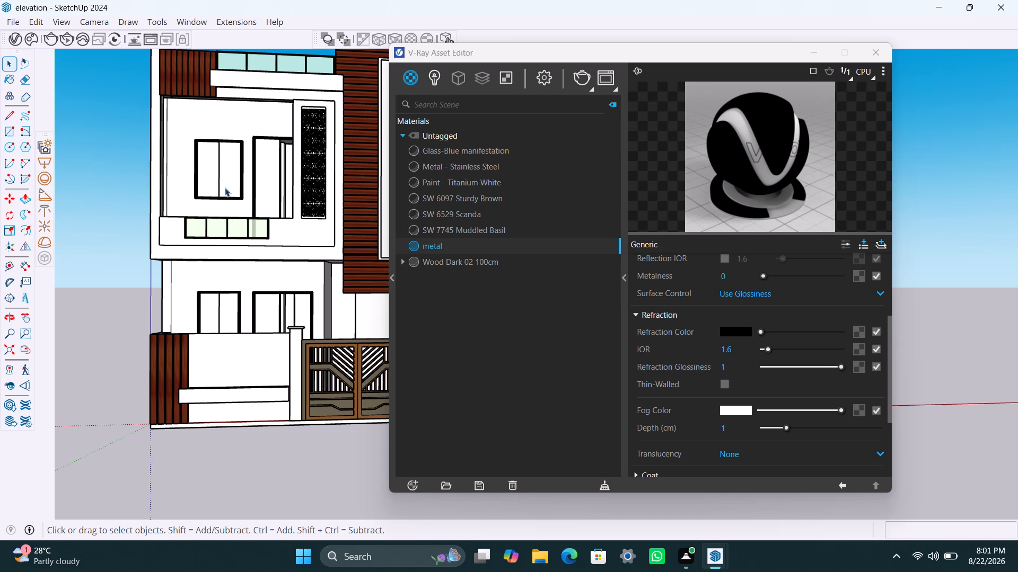
{"action": "scroll", "coordinate": [230, 199], "scroll_direction": "down", "scroll_amount": 4}
{"action": "scroll", "coordinate": [254, 227], "scroll_direction": "up", "scroll_amount": 1}
{"action": "scroll", "coordinate": [251, 258], "scroll_direction": "down", "scroll_amount": 2}
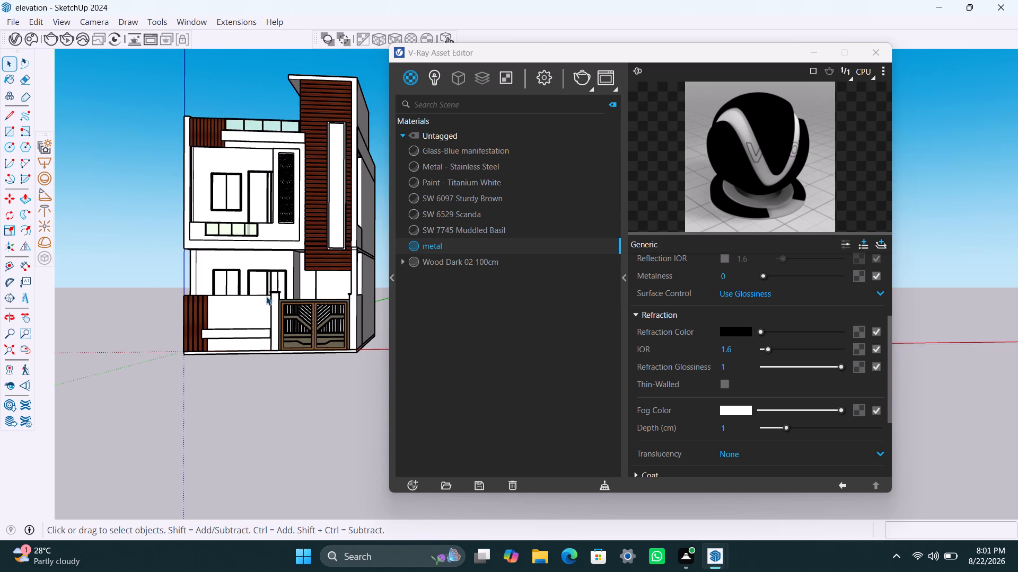
{"action": "middle_click_drag", "start_coordinate": [248, 291], "coordinate": [288, 323], "text": "shift"}
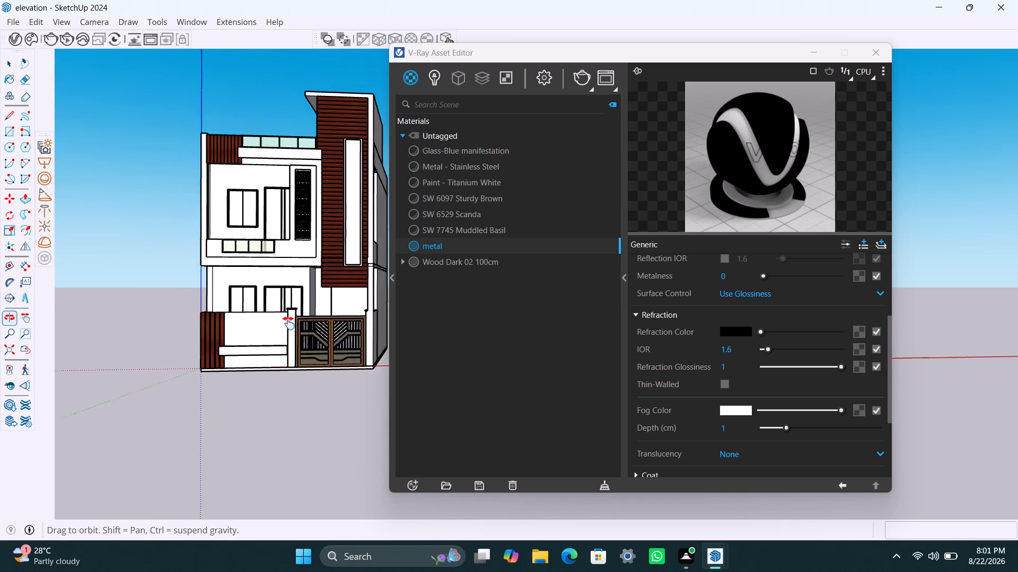
{"action": "middle_click_drag", "start_coordinate": [288, 323], "coordinate": [300, 329], "text": "shift"}
{"action": "scroll", "coordinate": [289, 303], "scroll_direction": "up", "scroll_amount": 1}
{"action": "middle_click_drag", "start_coordinate": [288, 302], "coordinate": [218, 321]}
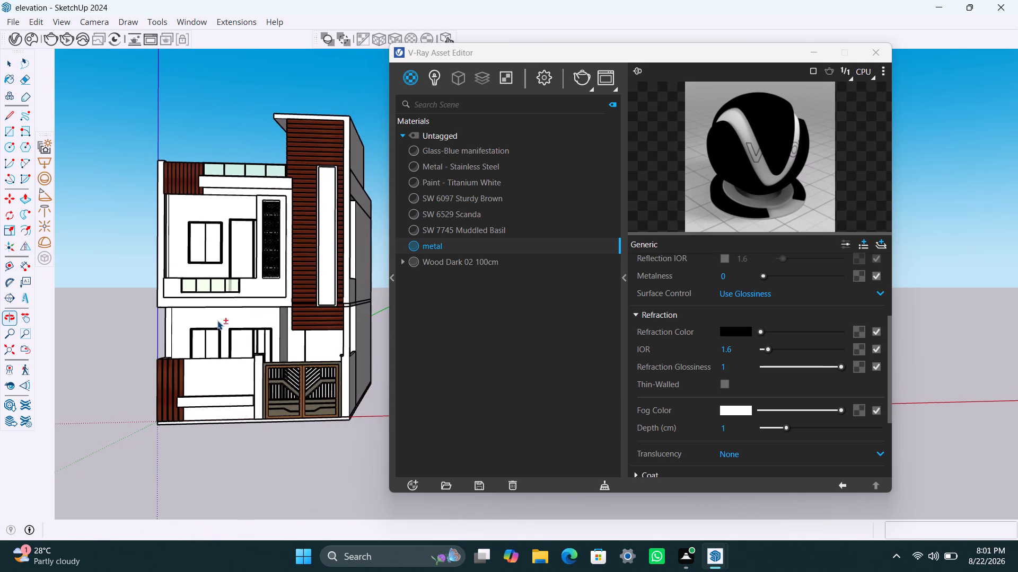
{"action": "scroll", "coordinate": [217, 319], "scroll_direction": "up", "scroll_amount": 1}
{"action": "middle_click_drag", "start_coordinate": [217, 318], "coordinate": [213, 323]}
{"action": "scroll", "coordinate": [224, 365], "scroll_direction": "up", "scroll_amount": 1}
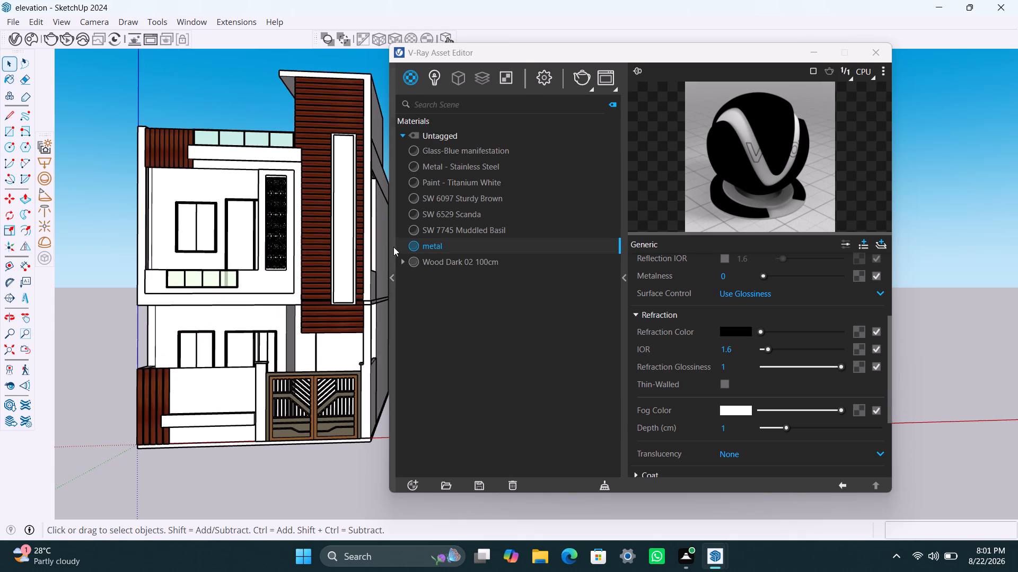
Reopen the Chaos Cosmos browser.
{"action": "left_click", "coordinate": [30, 31]}
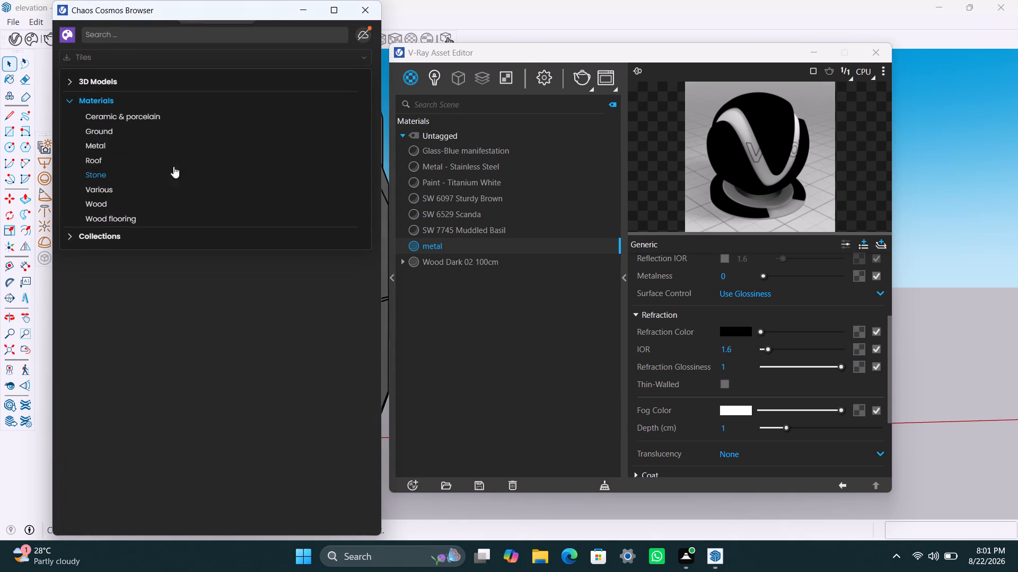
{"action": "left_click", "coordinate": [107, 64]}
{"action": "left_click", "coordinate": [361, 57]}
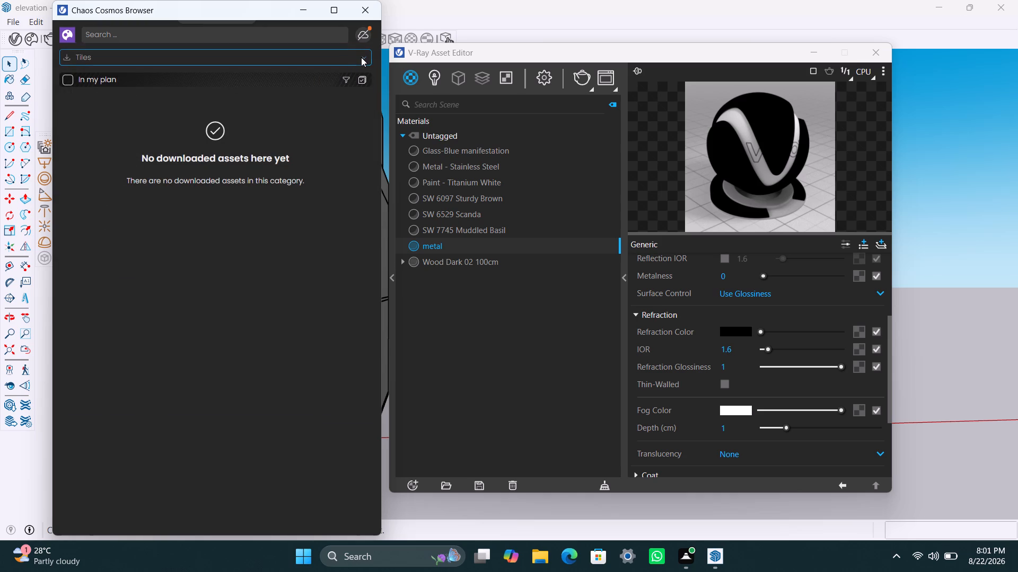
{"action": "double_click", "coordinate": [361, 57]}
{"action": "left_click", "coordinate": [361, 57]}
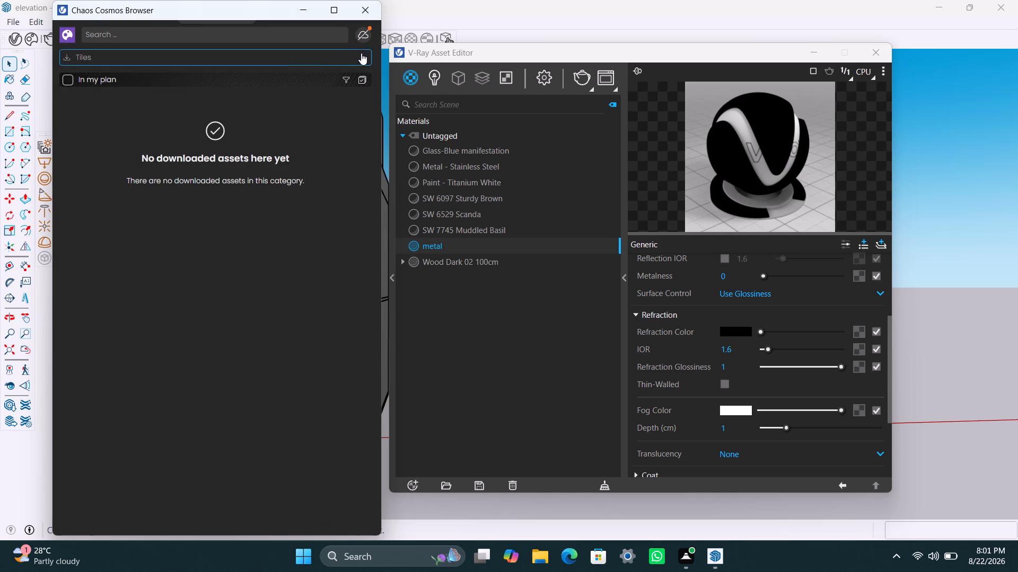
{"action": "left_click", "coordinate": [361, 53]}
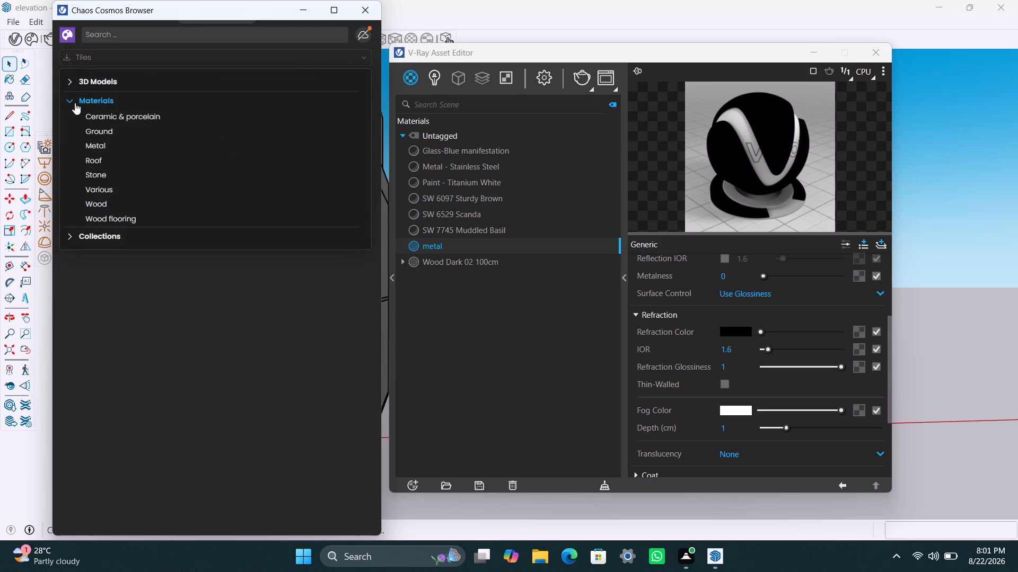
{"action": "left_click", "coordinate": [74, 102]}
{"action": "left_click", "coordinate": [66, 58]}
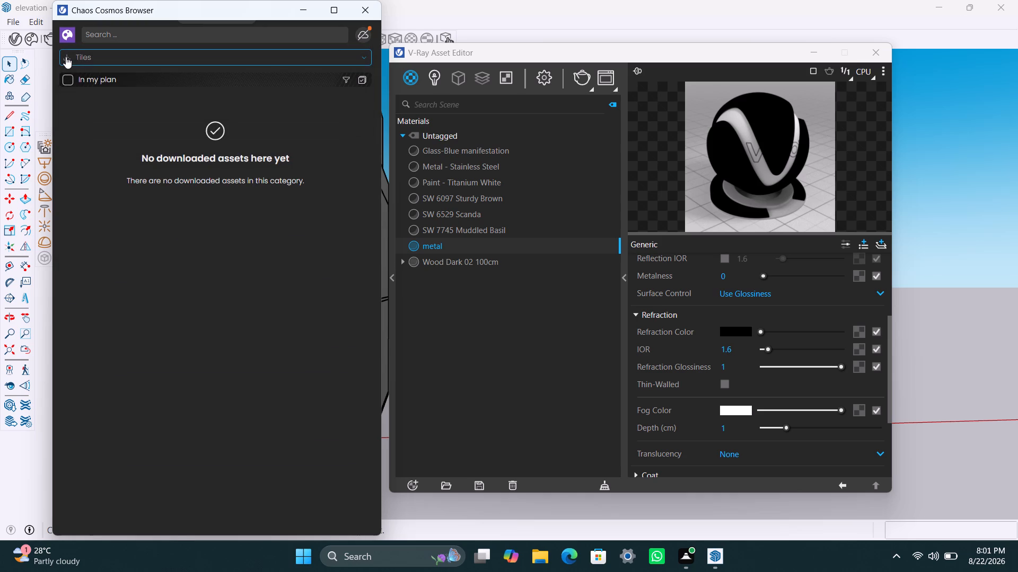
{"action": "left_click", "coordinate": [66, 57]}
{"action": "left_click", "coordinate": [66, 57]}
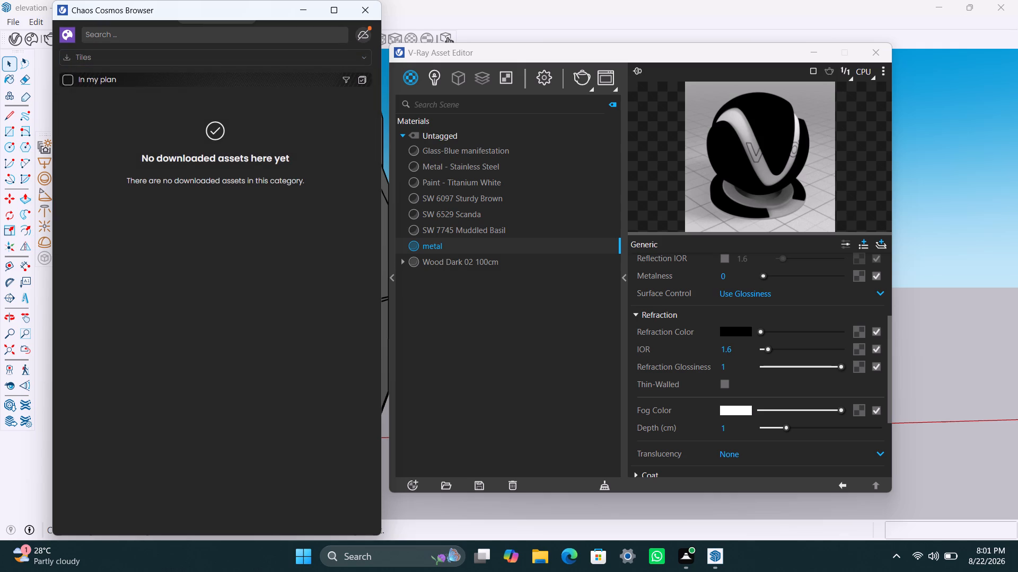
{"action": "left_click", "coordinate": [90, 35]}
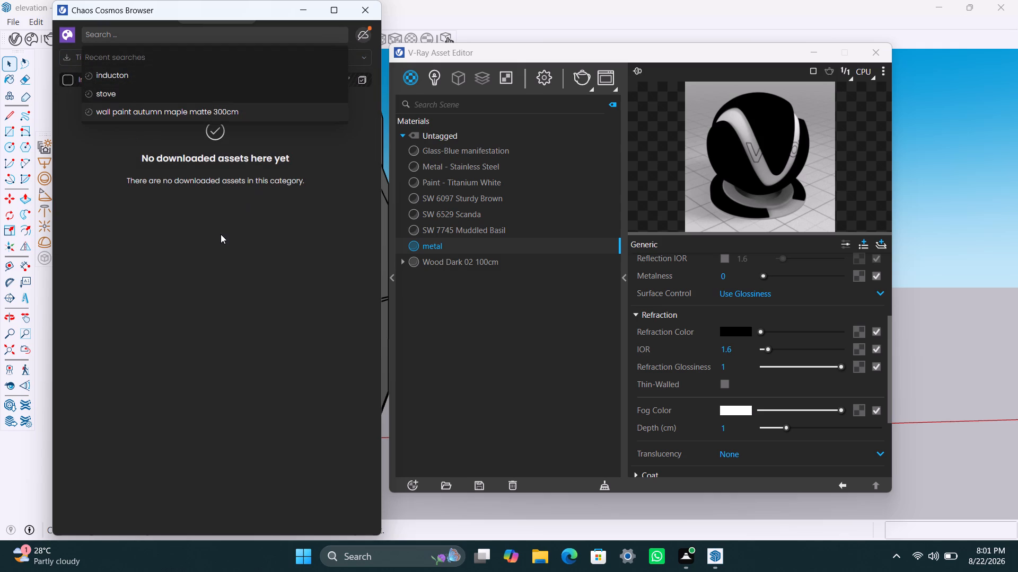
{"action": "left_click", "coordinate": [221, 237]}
Filter the Tiles category to show only assets in my plan.
{"action": "left_click", "coordinate": [65, 76]}
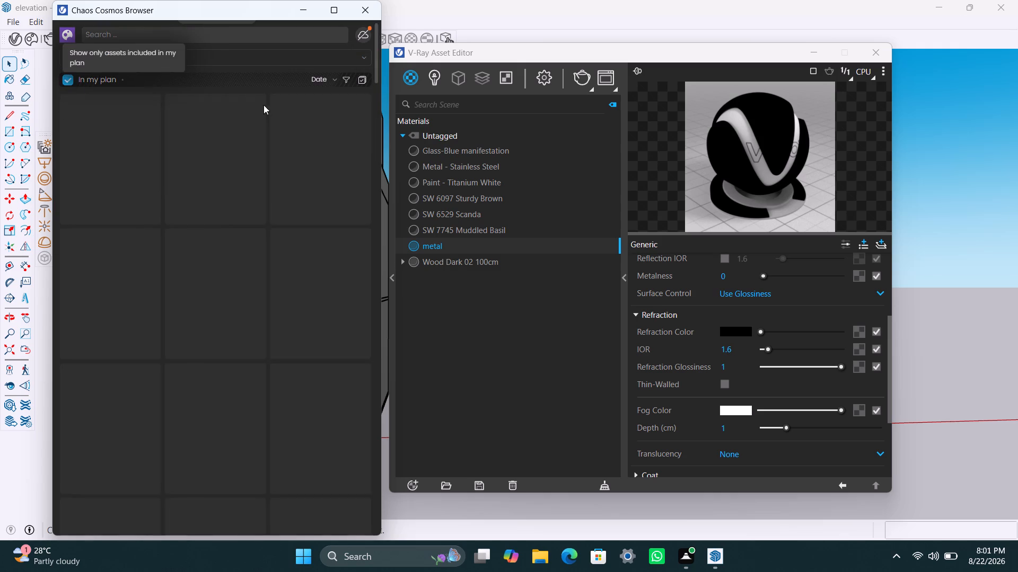
{"action": "left_click", "coordinate": [367, 60]}
{"action": "double_click", "coordinate": [367, 59]}
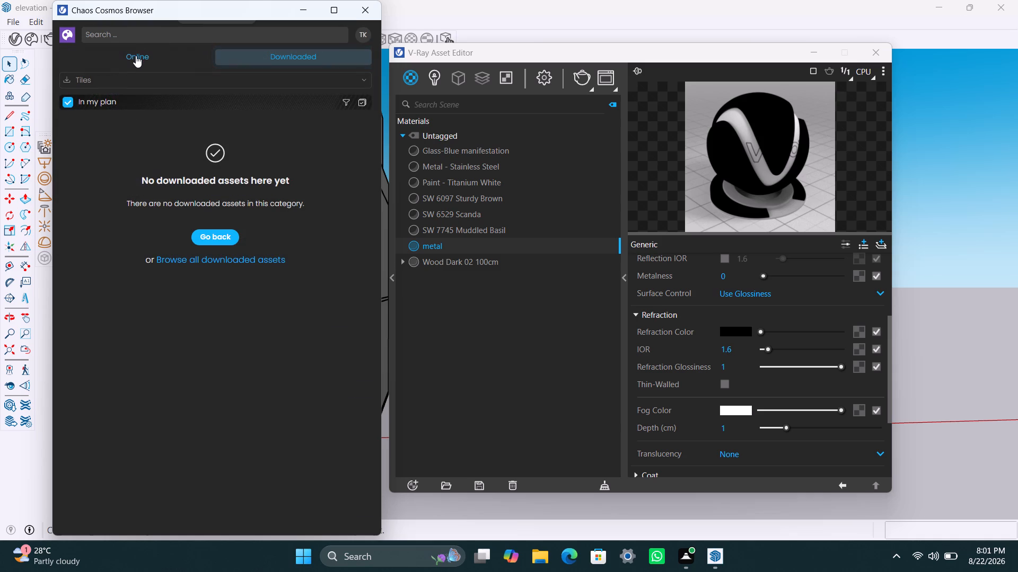
Switch back to the online assets of the Tiles category.
{"action": "left_click", "coordinate": [136, 56]}
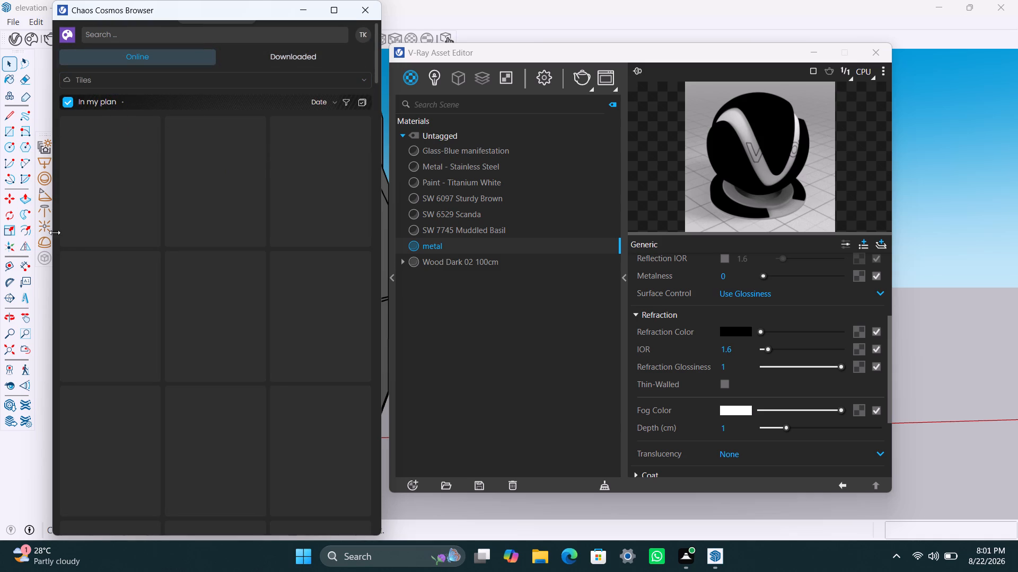
{"action": "scroll", "coordinate": [180, 327], "scroll_direction": "up", "scroll_amount": 4}
{"action": "scroll", "coordinate": [194, 278], "scroll_direction": "down", "scroll_amount": 1}
{"action": "scroll", "coordinate": [197, 274], "scroll_direction": "up", "scroll_amount": 7}
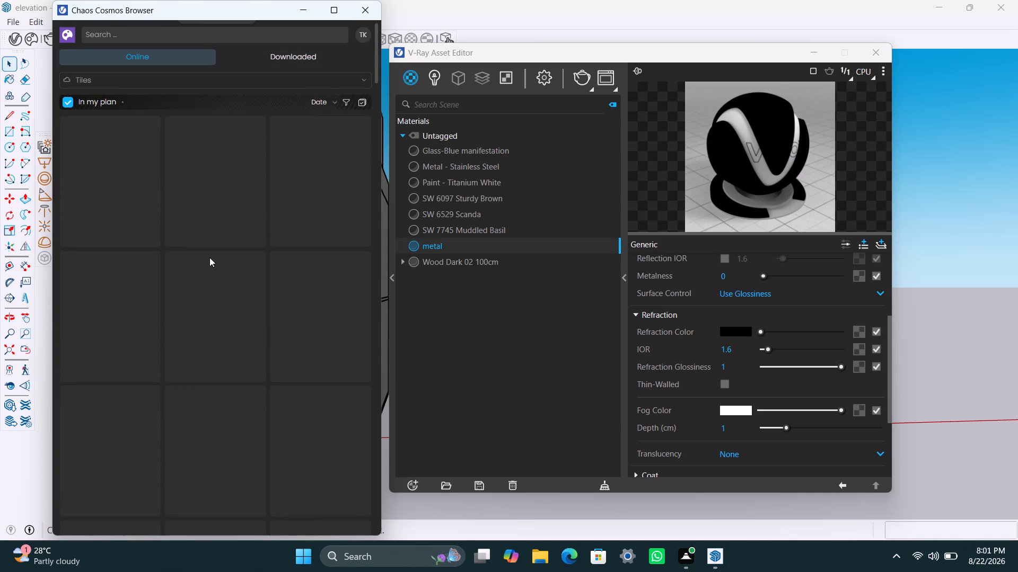
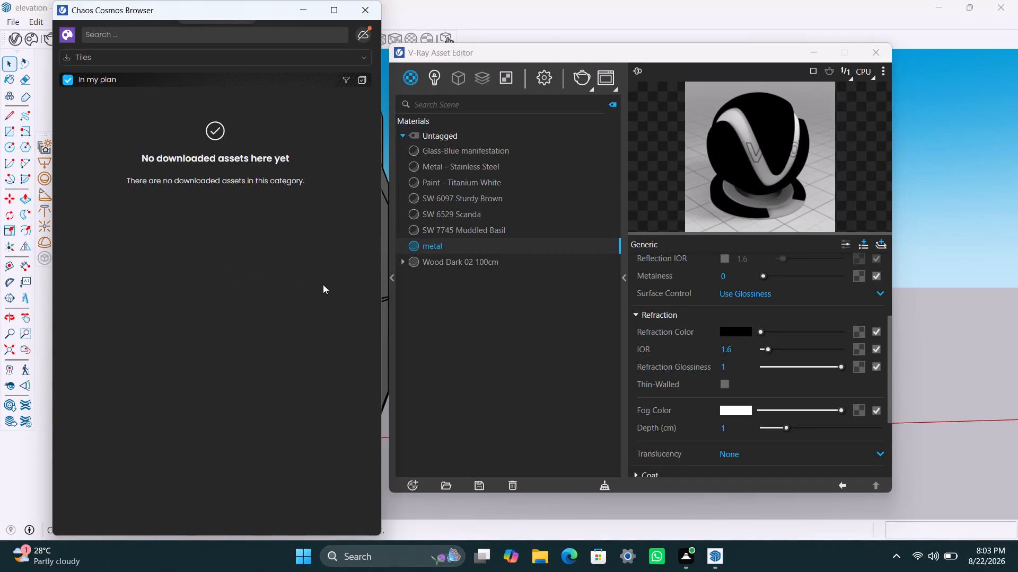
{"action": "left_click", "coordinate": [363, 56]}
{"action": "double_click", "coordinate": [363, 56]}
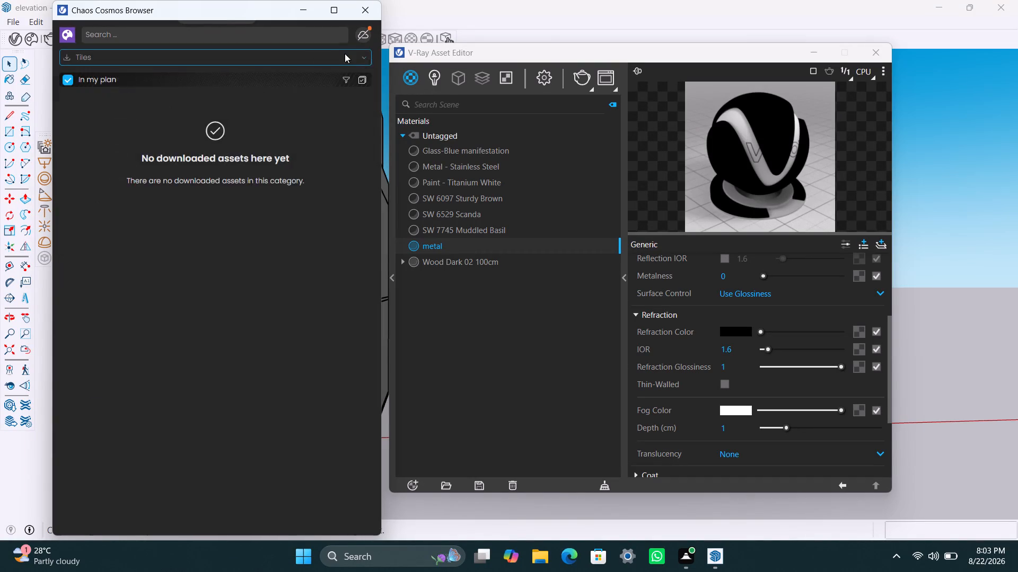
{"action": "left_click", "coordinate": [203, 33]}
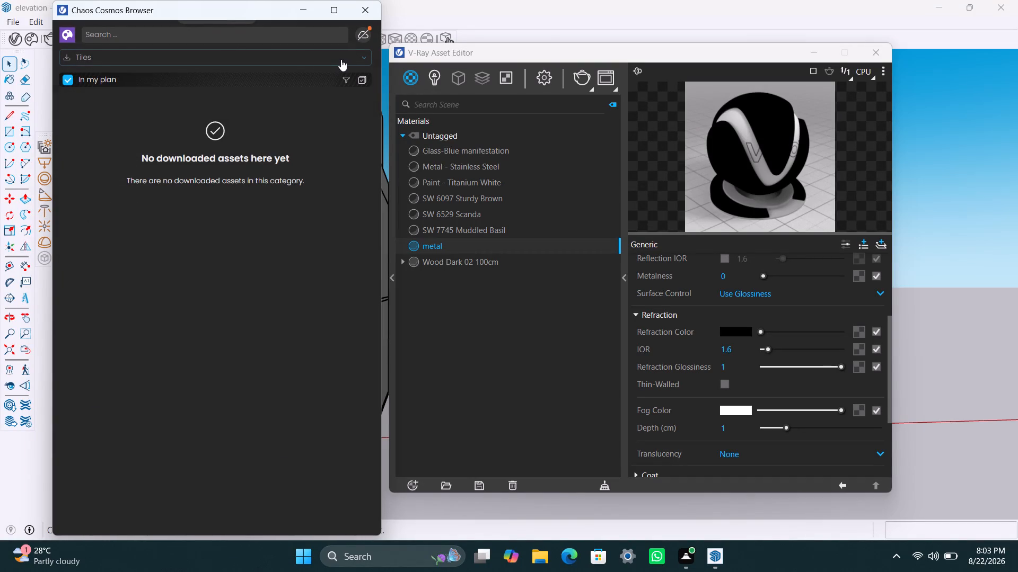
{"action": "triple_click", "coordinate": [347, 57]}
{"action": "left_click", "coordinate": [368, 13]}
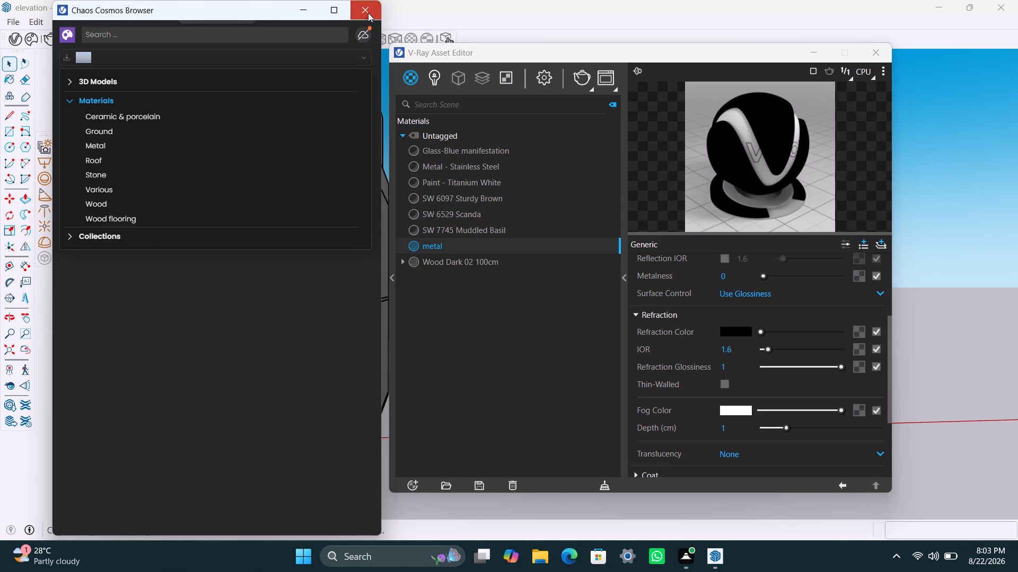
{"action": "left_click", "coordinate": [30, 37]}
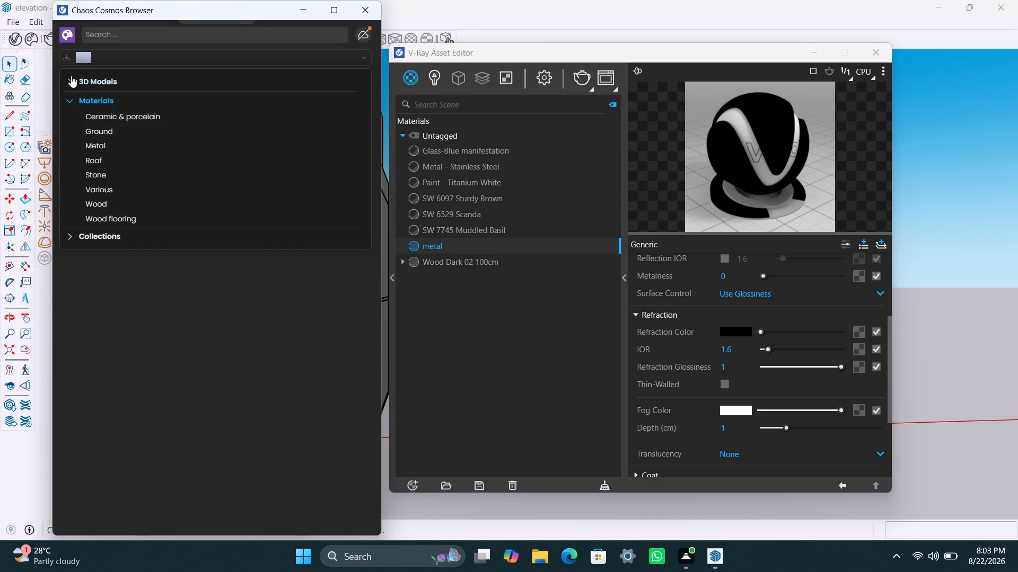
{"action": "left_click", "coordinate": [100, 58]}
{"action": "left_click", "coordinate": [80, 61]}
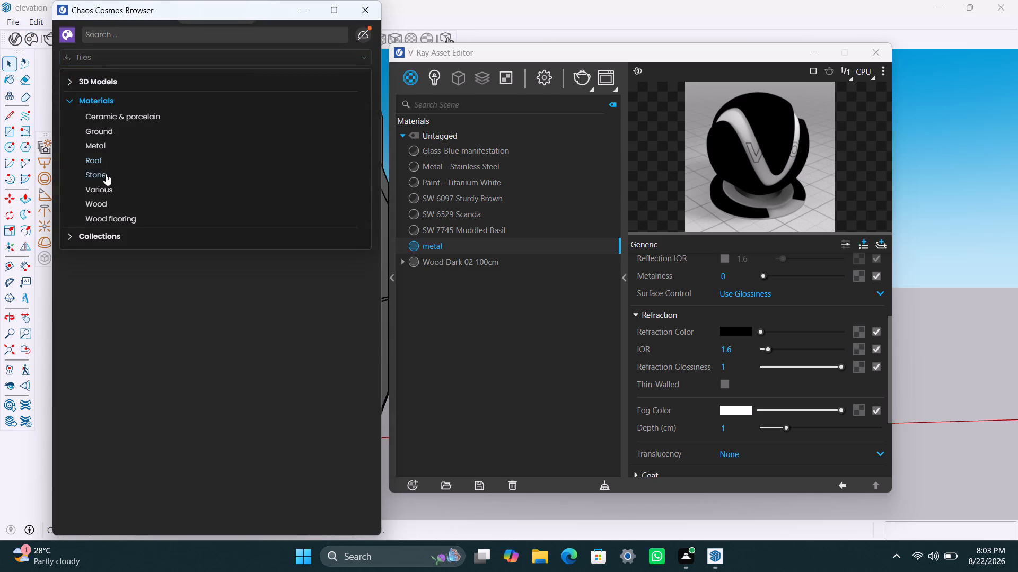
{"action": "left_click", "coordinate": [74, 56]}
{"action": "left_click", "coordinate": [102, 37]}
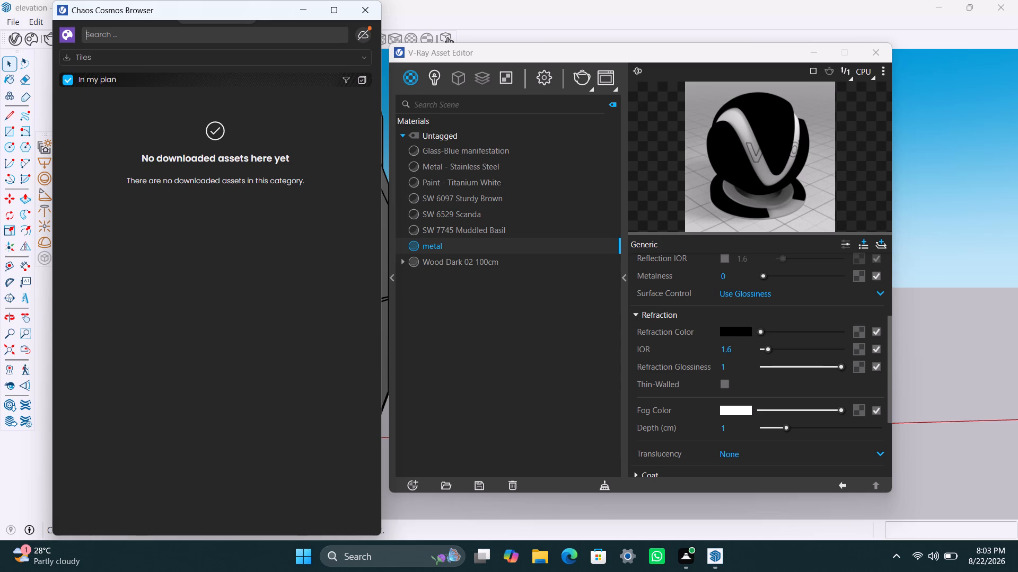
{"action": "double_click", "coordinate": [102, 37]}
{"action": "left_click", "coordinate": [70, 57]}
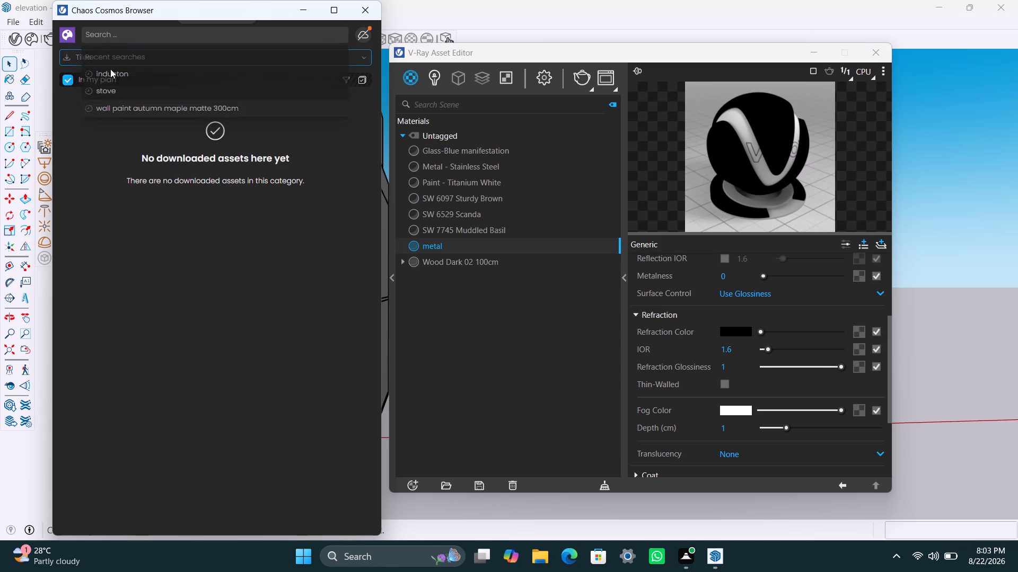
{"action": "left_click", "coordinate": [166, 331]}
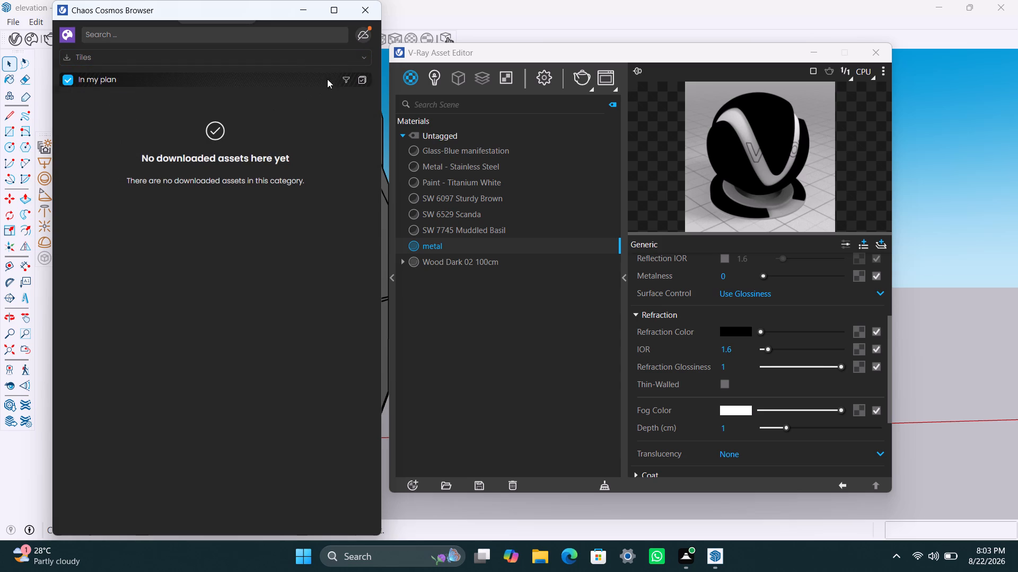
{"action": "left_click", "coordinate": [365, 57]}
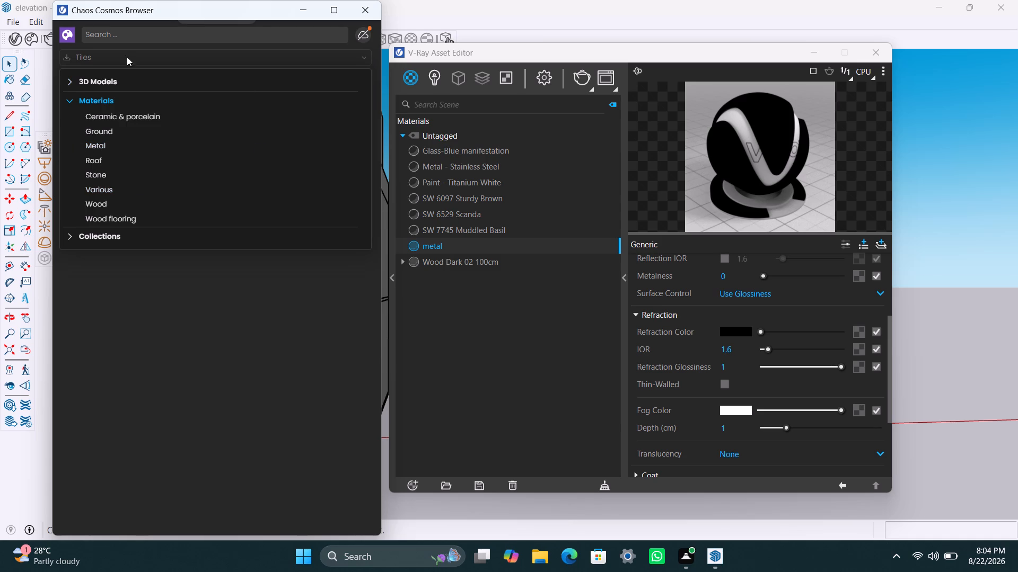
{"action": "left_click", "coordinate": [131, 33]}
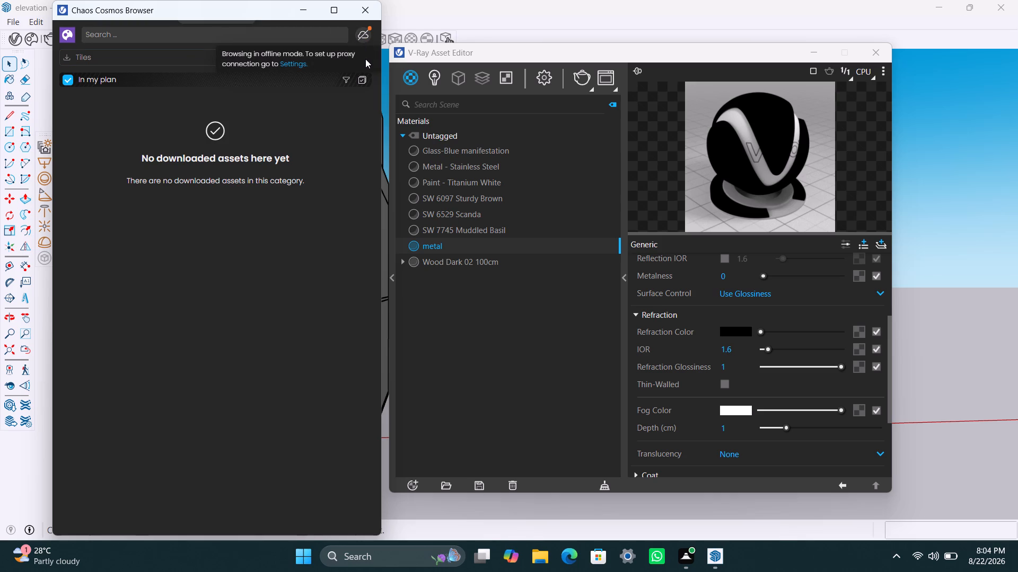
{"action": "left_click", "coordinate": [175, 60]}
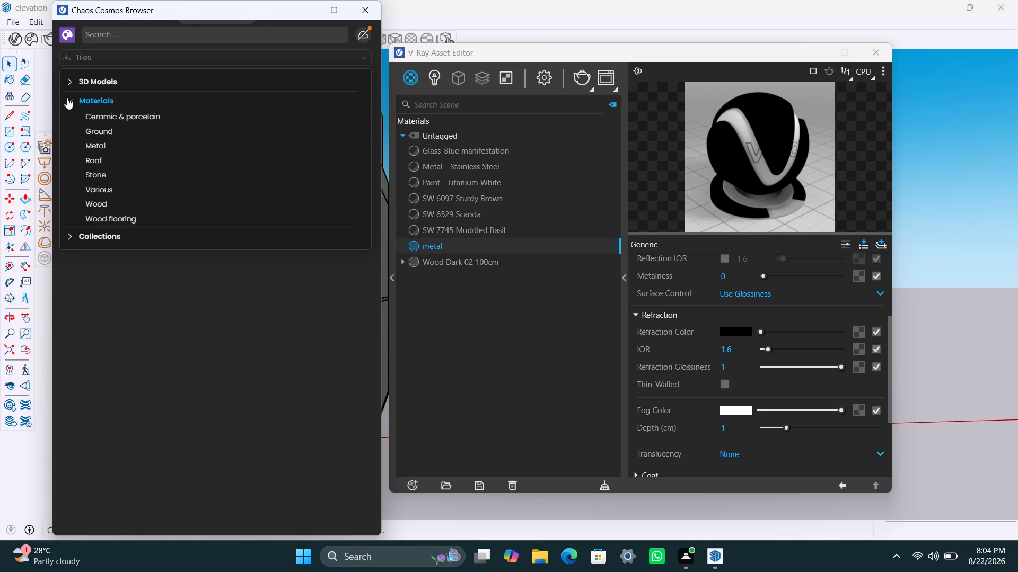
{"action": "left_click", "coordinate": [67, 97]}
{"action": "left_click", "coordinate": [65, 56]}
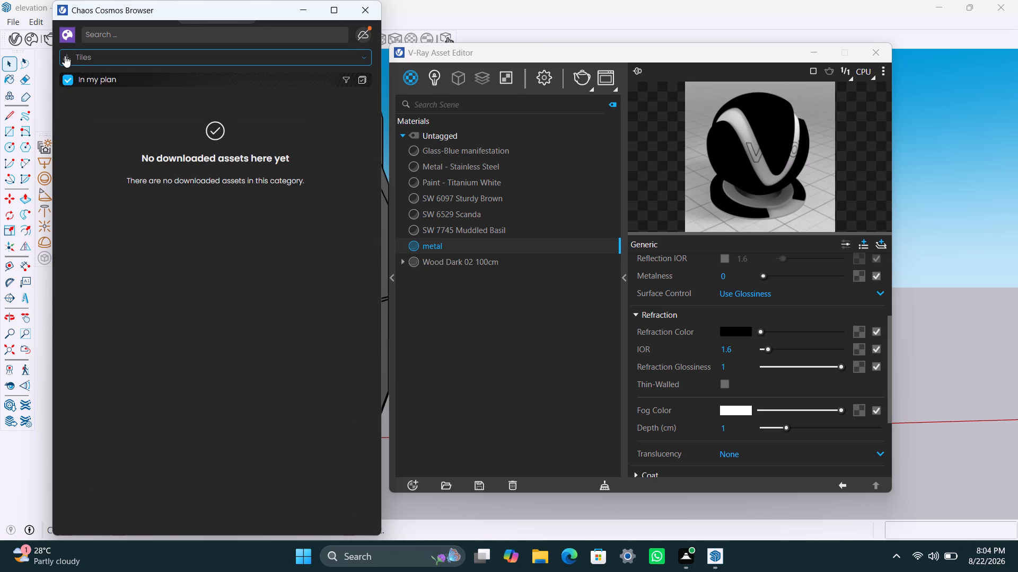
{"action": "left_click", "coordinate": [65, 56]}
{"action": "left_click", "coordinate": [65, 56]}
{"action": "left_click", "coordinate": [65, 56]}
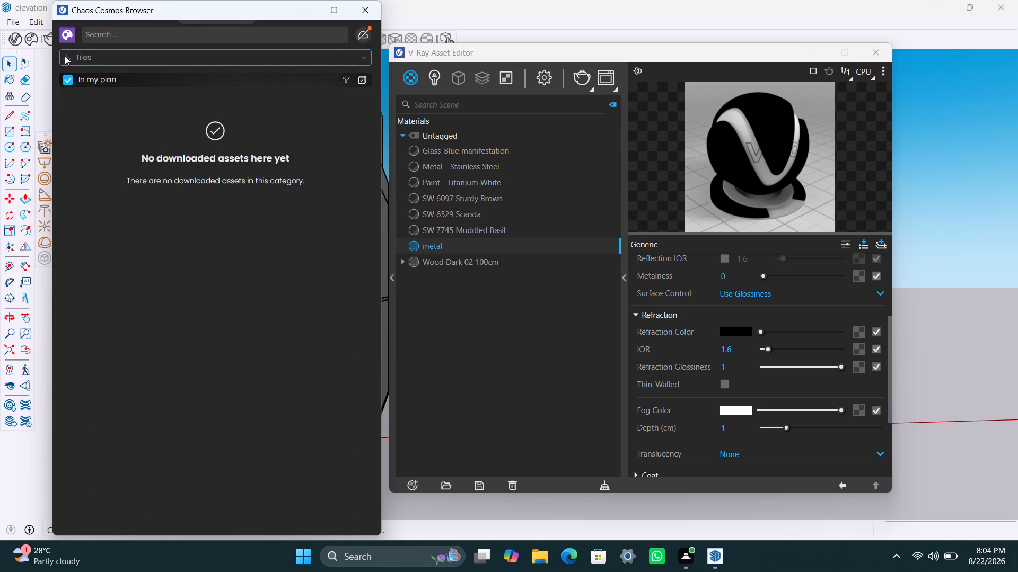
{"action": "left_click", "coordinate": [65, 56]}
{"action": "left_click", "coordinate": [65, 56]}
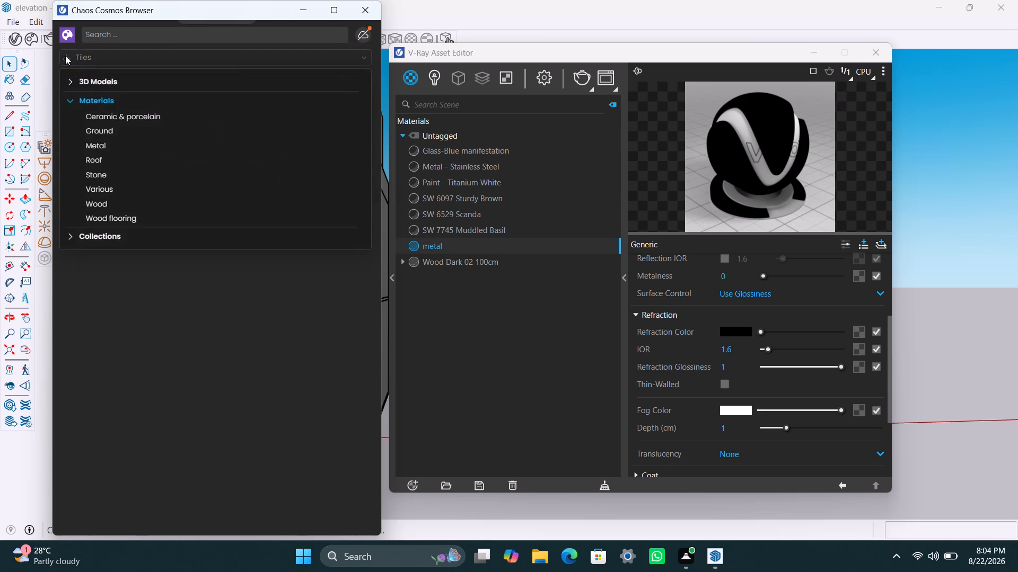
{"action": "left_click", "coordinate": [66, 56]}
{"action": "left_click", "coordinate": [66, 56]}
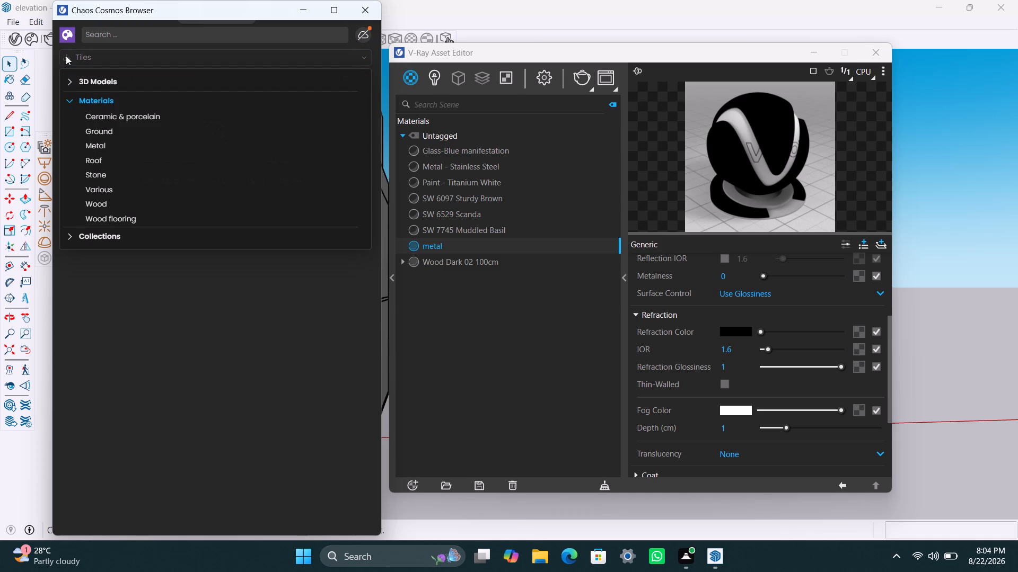
Switch the downloaded assets from the empty Tiles category to the whole Materials category.
{"action": "left_click", "coordinate": [93, 85]}
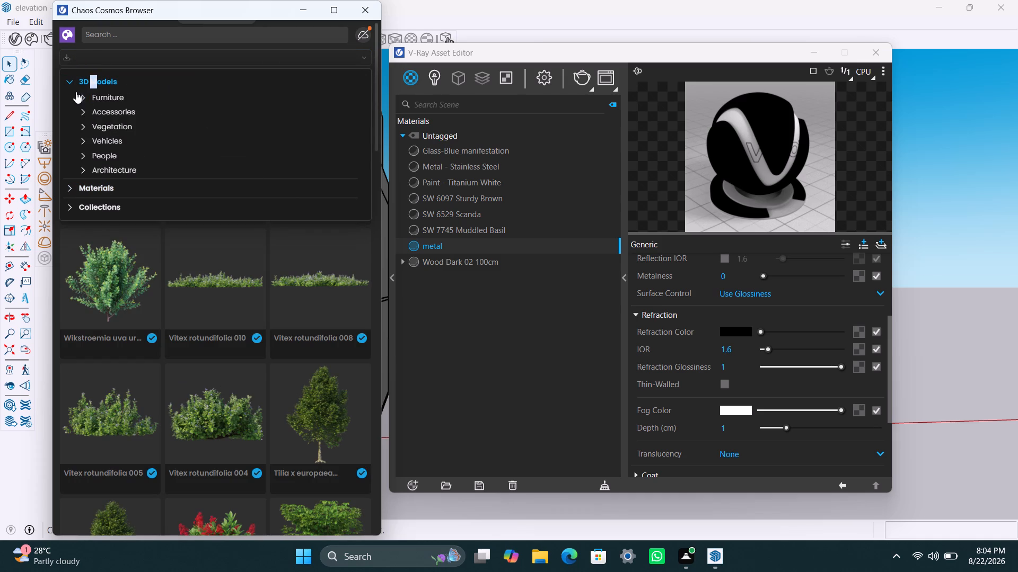
{"action": "left_click", "coordinate": [69, 62]}
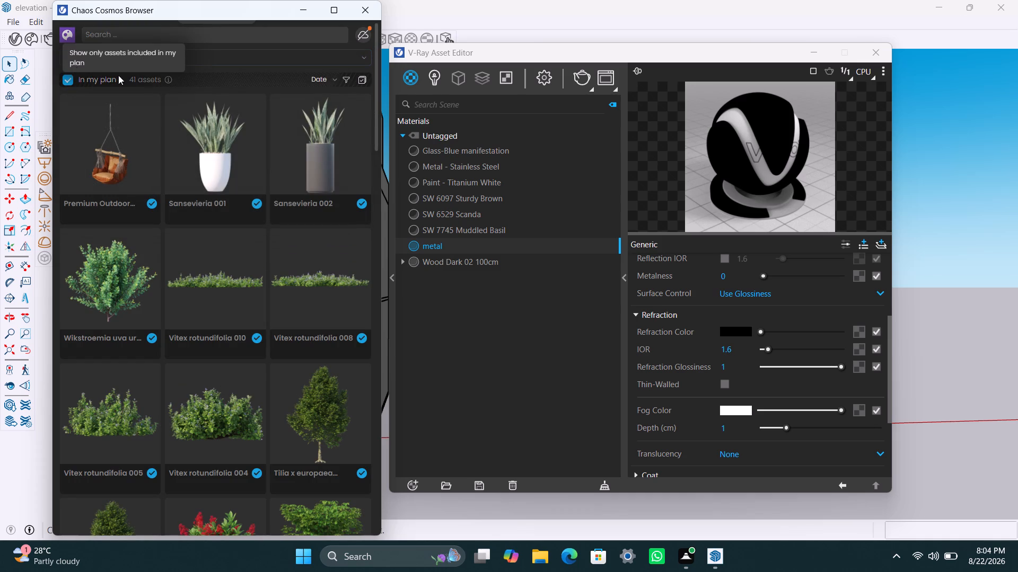
{"action": "left_click", "coordinate": [359, 54]}
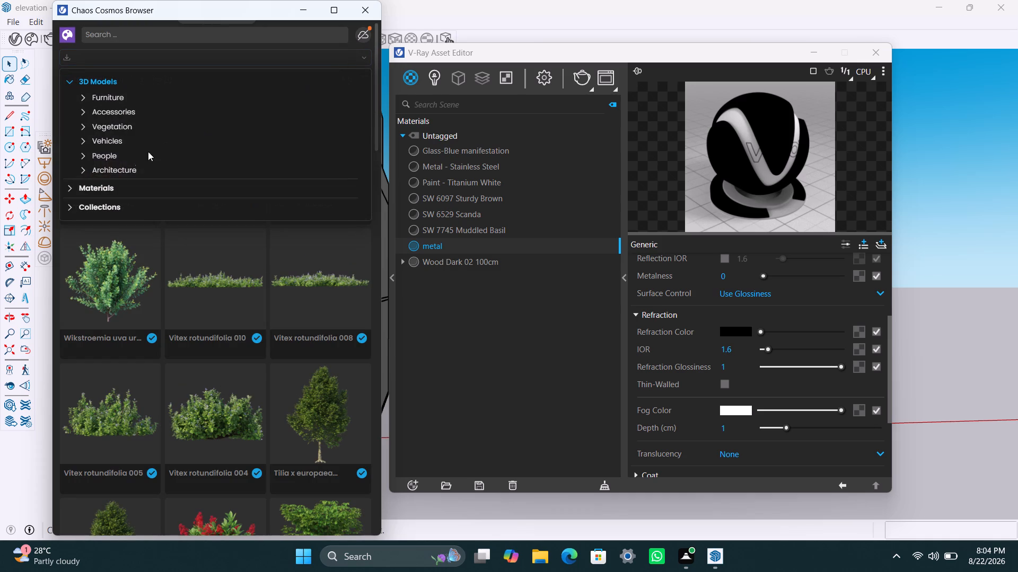
{"action": "left_click", "coordinate": [88, 188]}
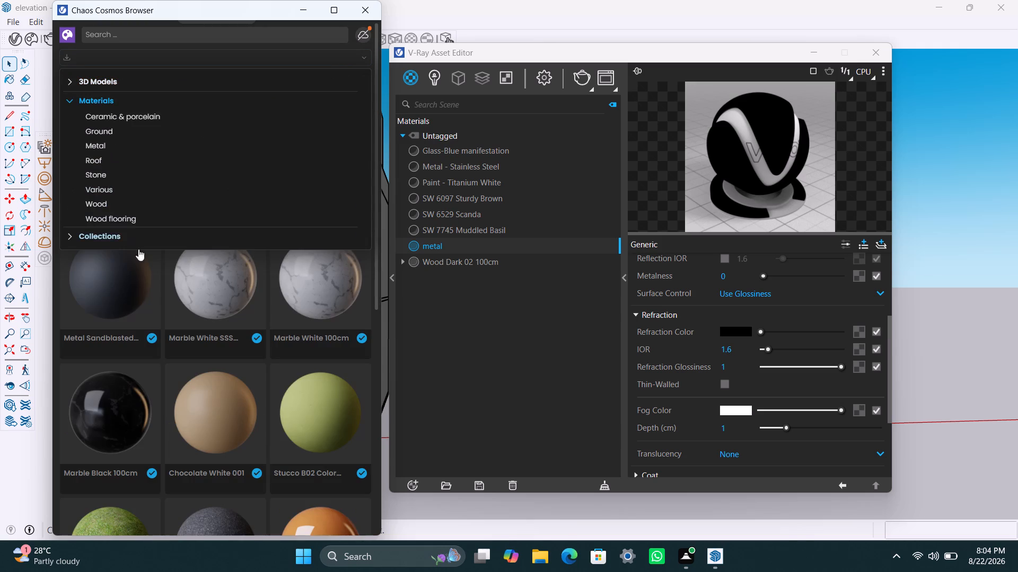
{"action": "left_click", "coordinate": [74, 56]}
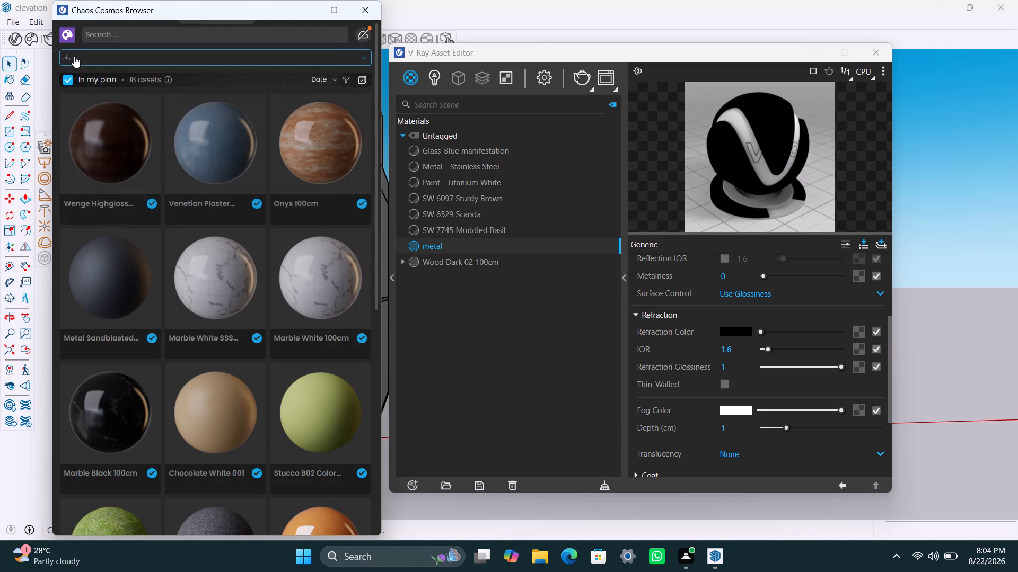
Browse the downloaded materials, import the Wood Black 18-35 80cm material into the scene, and minimize the Chaos Cosmos browser.
{"action": "scroll", "coordinate": [279, 427], "scroll_direction": "down", "scroll_amount": 4}
{"action": "scroll", "coordinate": [236, 429], "scroll_direction": "down", "scroll_amount": 1}
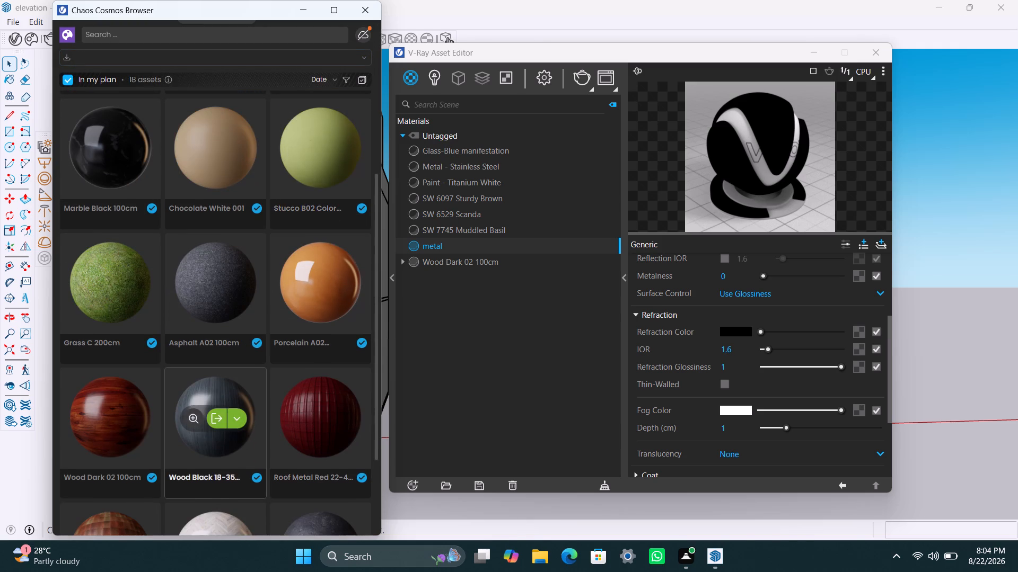
{"action": "scroll", "coordinate": [236, 429], "scroll_direction": "down", "scroll_amount": 7}
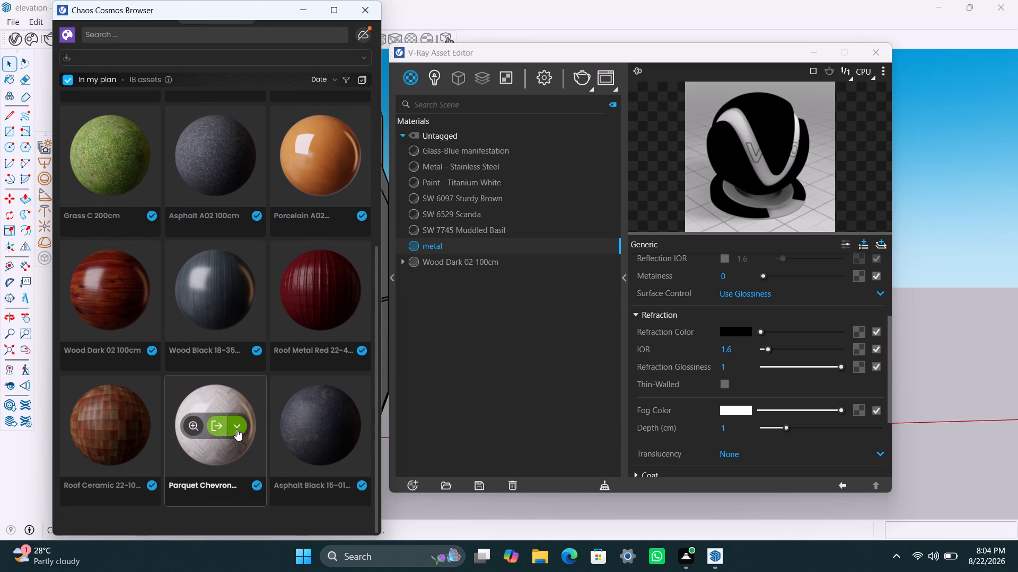
{"action": "scroll", "coordinate": [236, 429], "scroll_direction": "up", "scroll_amount": 6}
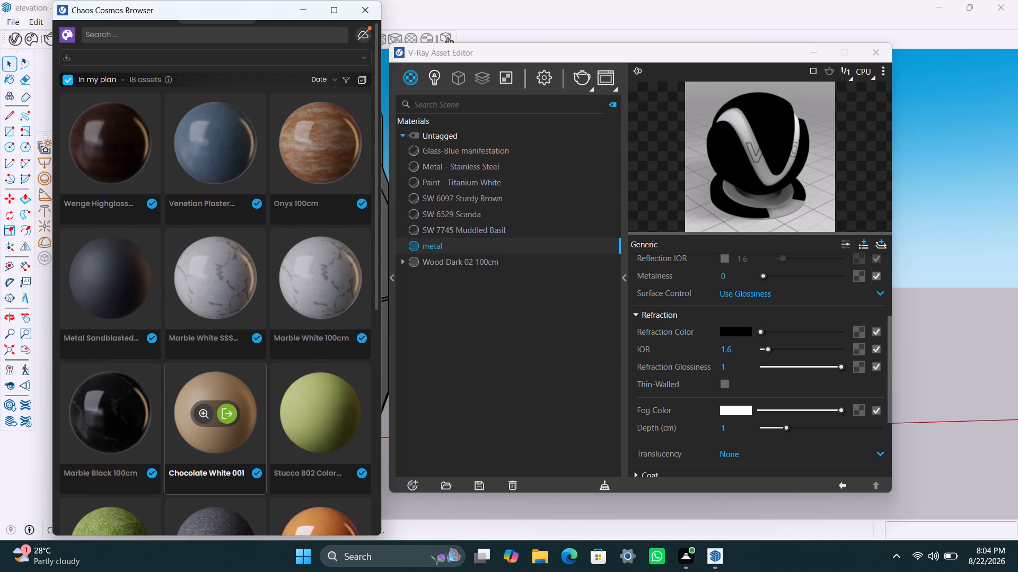
{"action": "scroll", "coordinate": [236, 428], "scroll_direction": "up", "scroll_amount": 3}
{"action": "scroll", "coordinate": [236, 425], "scroll_direction": "down", "scroll_amount": 4}
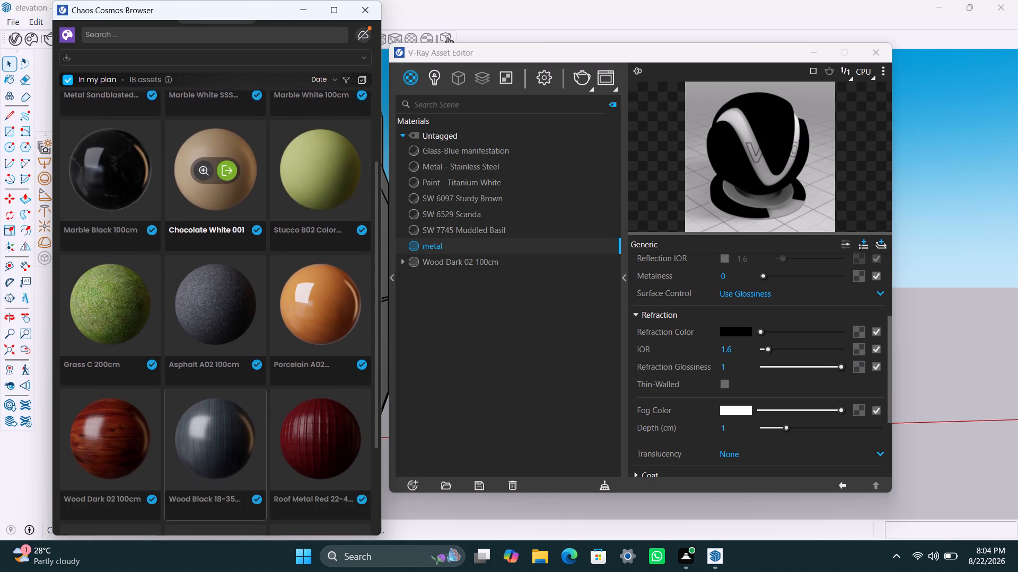
{"action": "scroll", "coordinate": [238, 422], "scroll_direction": "down", "scroll_amount": 3}
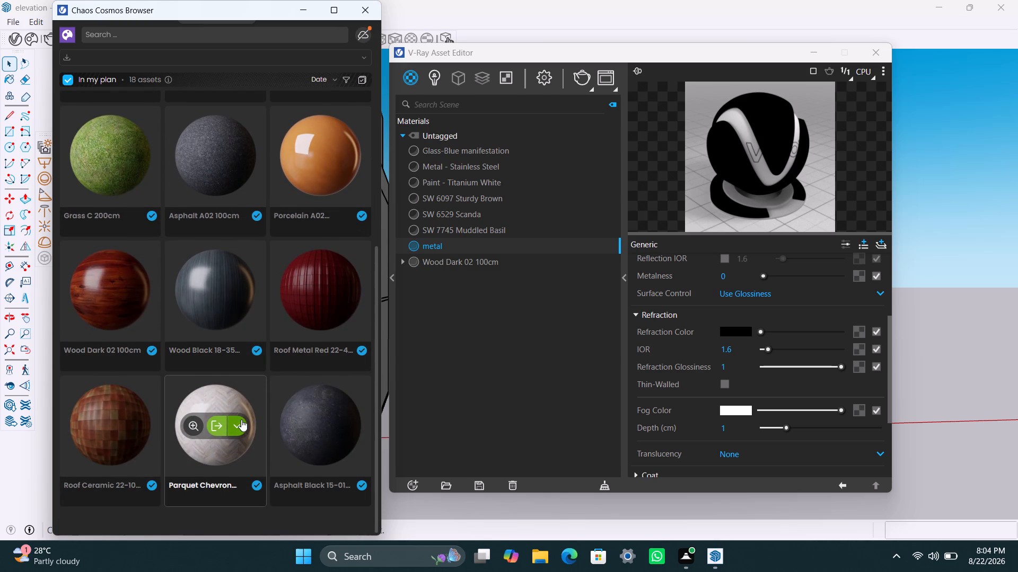
{"action": "scroll", "coordinate": [241, 419], "scroll_direction": "up", "scroll_amount": 1}
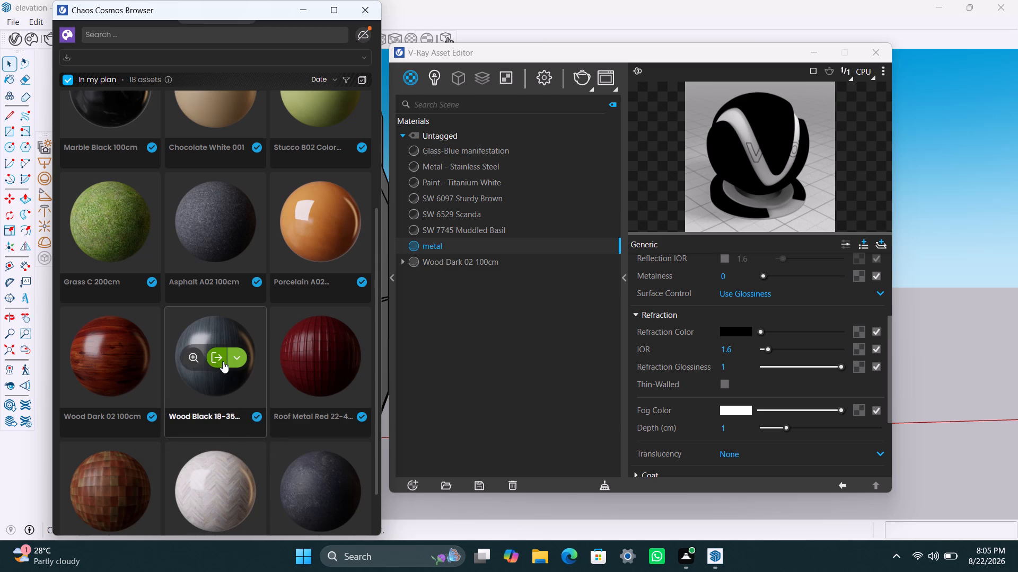
{"action": "scroll", "coordinate": [223, 361], "scroll_direction": "up", "scroll_amount": 3}
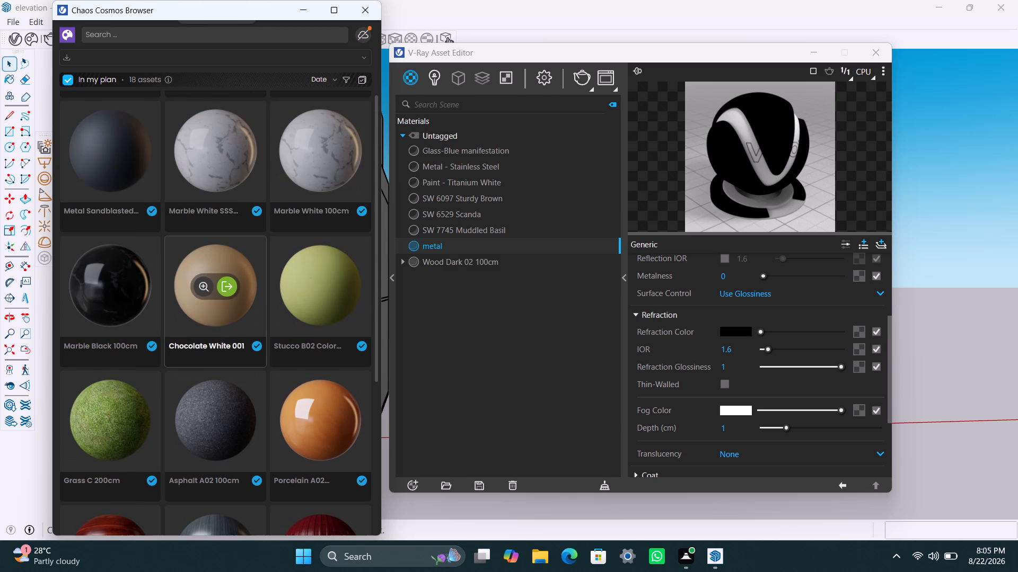
{"action": "scroll", "coordinate": [223, 361], "scroll_direction": "up", "scroll_amount": 6}
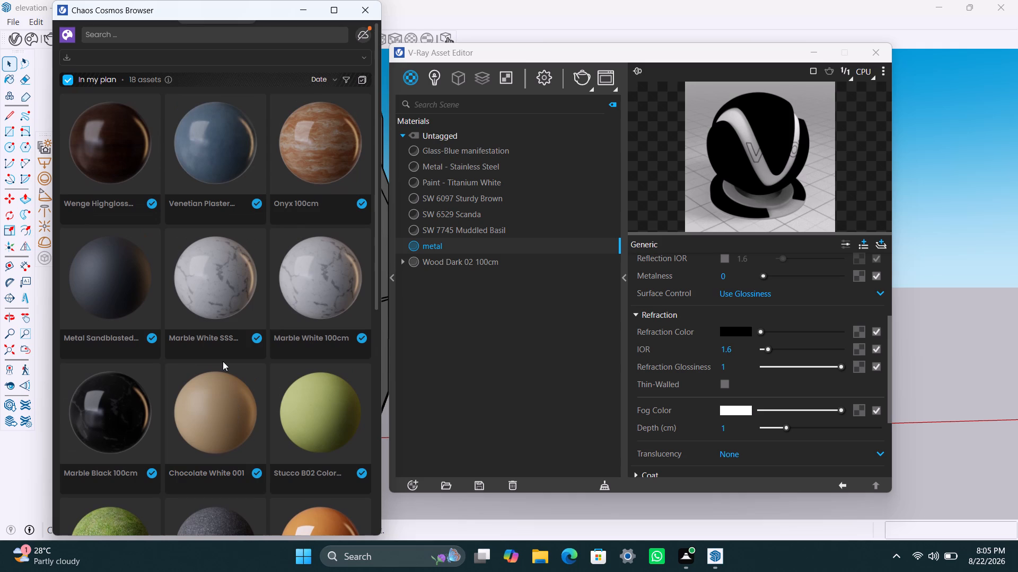
{"action": "scroll", "coordinate": [223, 361], "scroll_direction": "down", "scroll_amount": 5}
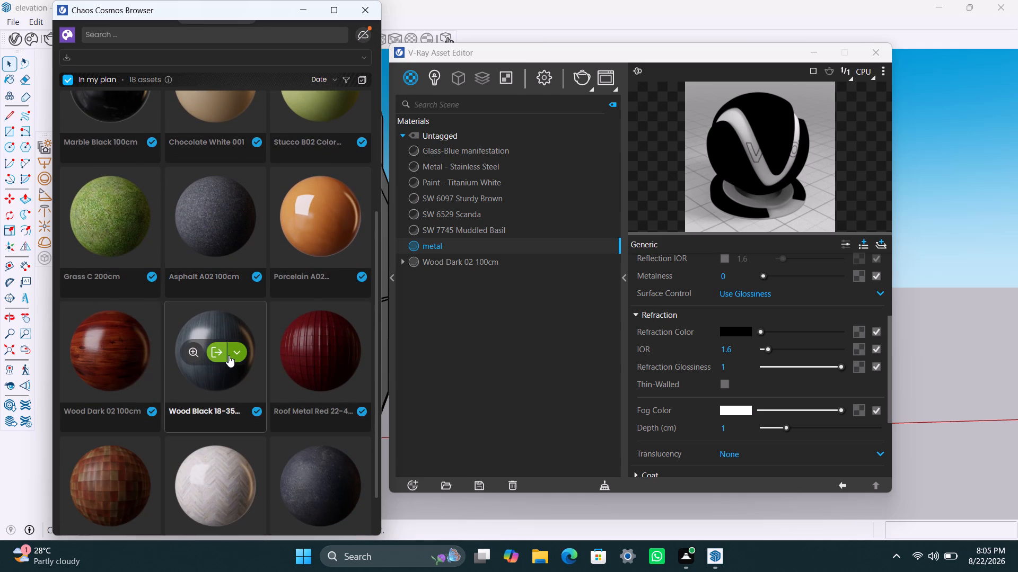
{"action": "left_click", "coordinate": [223, 355]}
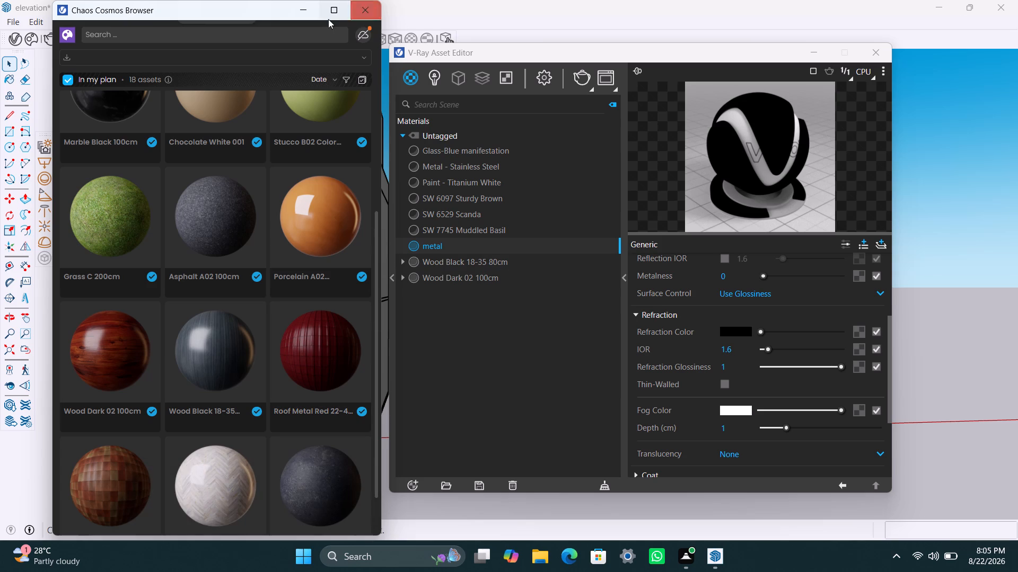
{"action": "left_click", "coordinate": [310, 15]}
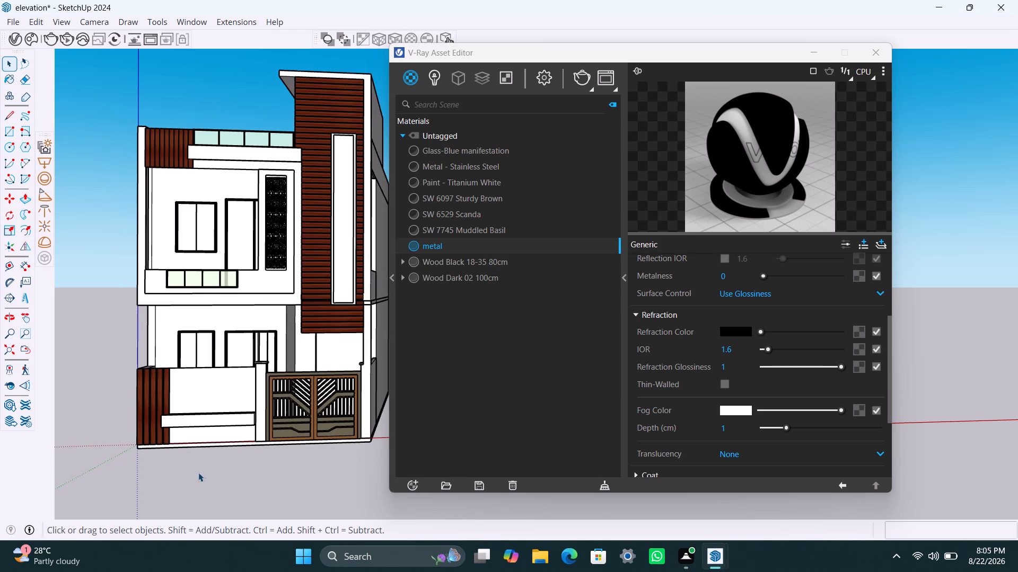
Apply the Wood Black 18-35 80cm material to the boundary wall's white front face beside the wood cladding.
{"action": "left_click", "coordinate": [200, 378]}
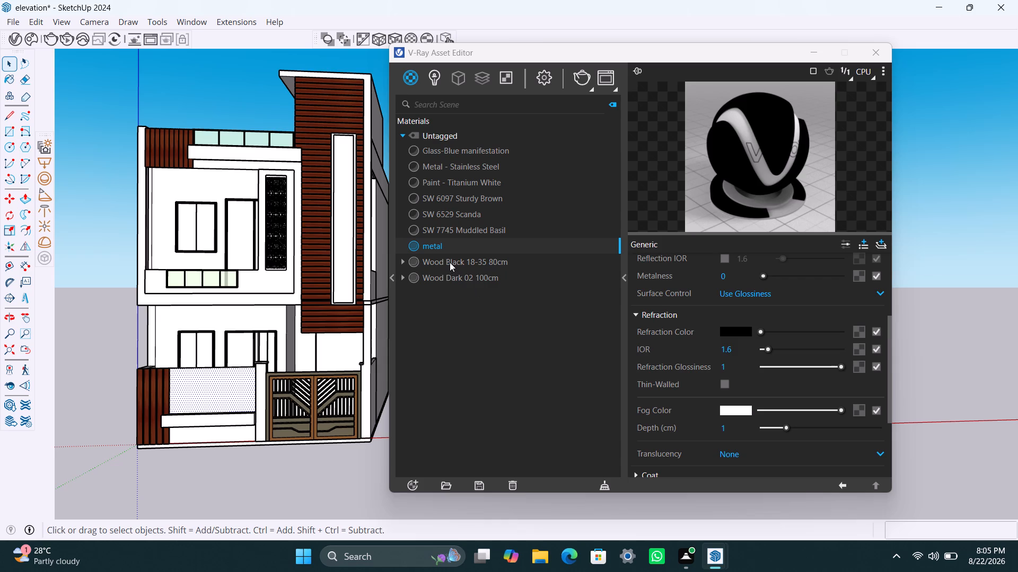
{"action": "right_click", "coordinate": [450, 262]}
{"action": "left_click", "coordinate": [467, 296]}
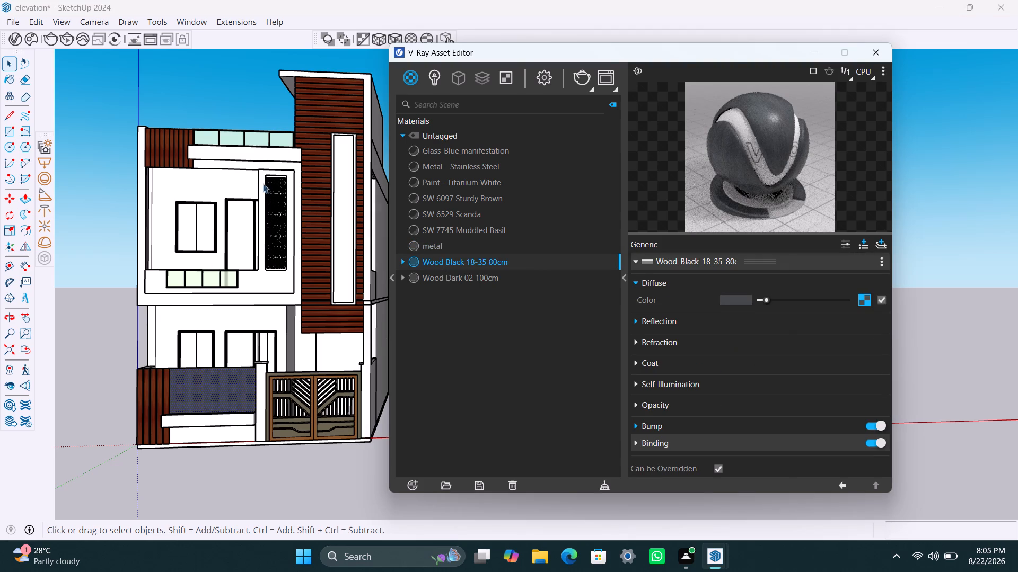
Fit the wood texture on the selected boundary wall face with a cubic projection scaled to its bounding box.
{"action": "left_click", "coordinate": [398, 38]}
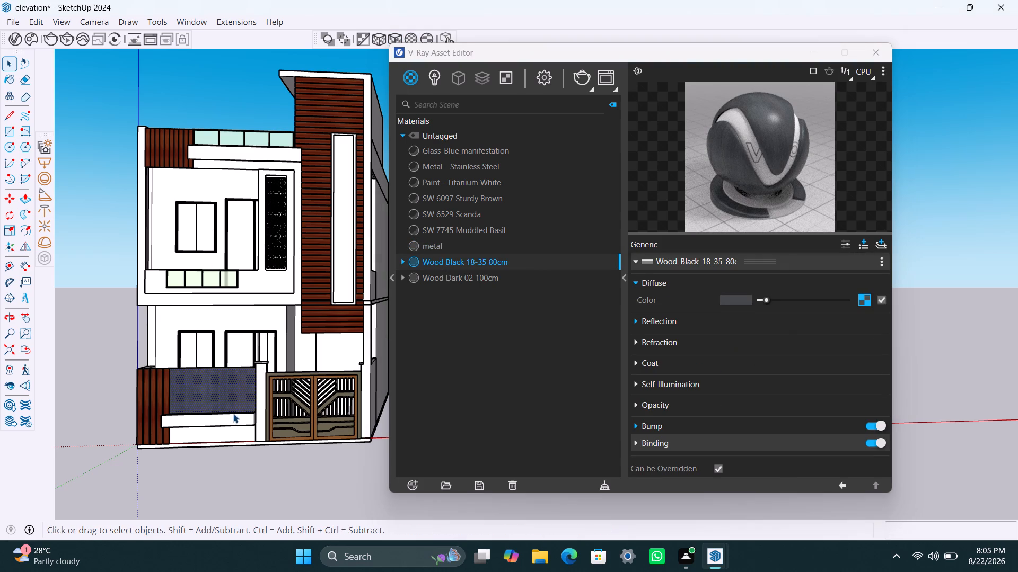
Apply Wood Black 18-35 80cm to the boundary wall strip below the white ledge and fit its texture with a cubic projection.
{"action": "left_click", "coordinate": [229, 431]}
{"action": "right_click", "coordinate": [453, 262]}
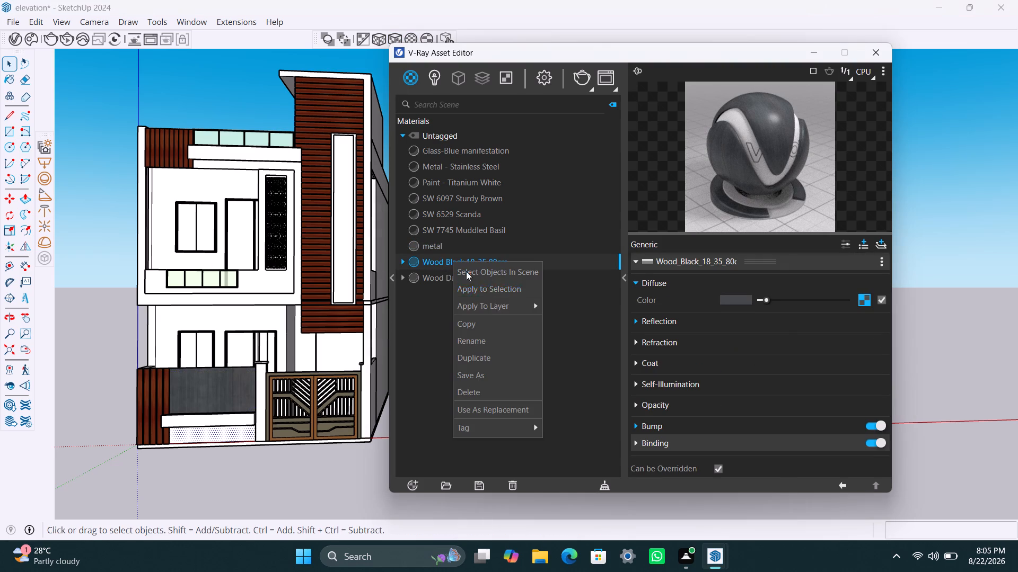
{"action": "left_click", "coordinate": [494, 294]}
{"action": "left_click", "coordinate": [394, 35]}
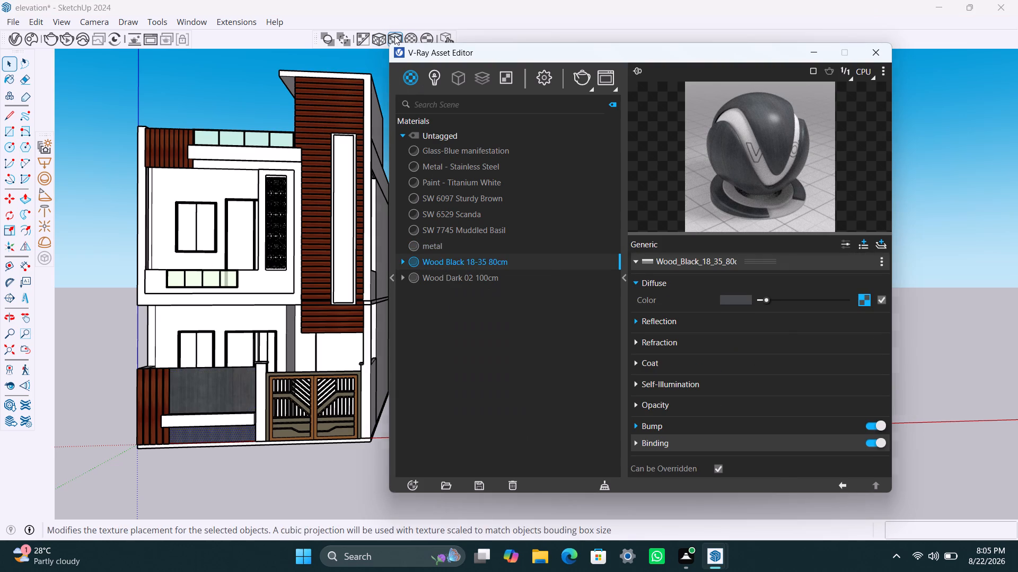
Apply Wood Black 18-35 80cm to the L-shaped first-floor balcony face around the jali screen, and fit its texture with a cubic projection.
{"action": "left_click", "coordinate": [191, 180]}
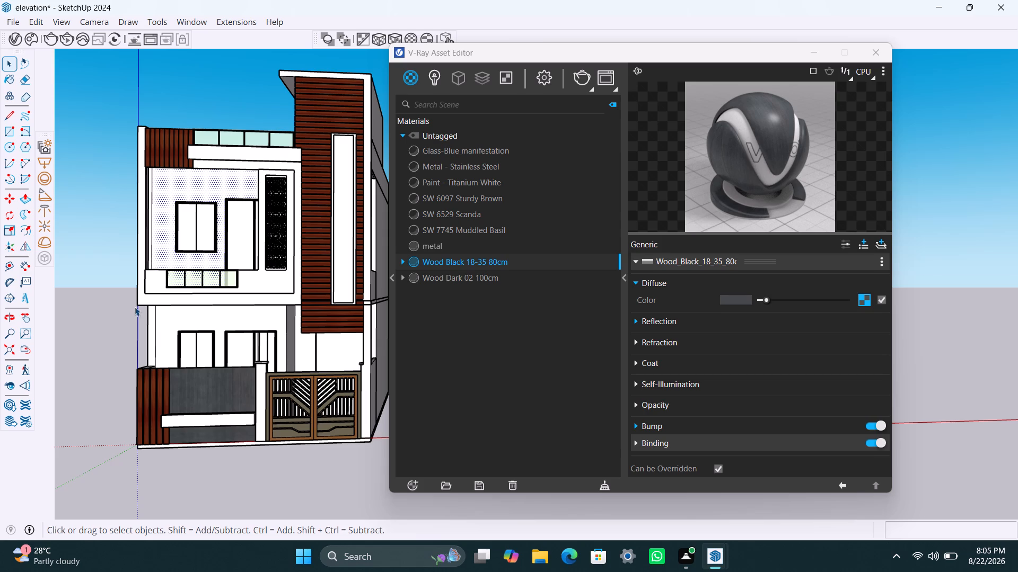
{"action": "left_click", "coordinate": [149, 283]}
{"action": "triple_click", "coordinate": [152, 282]}
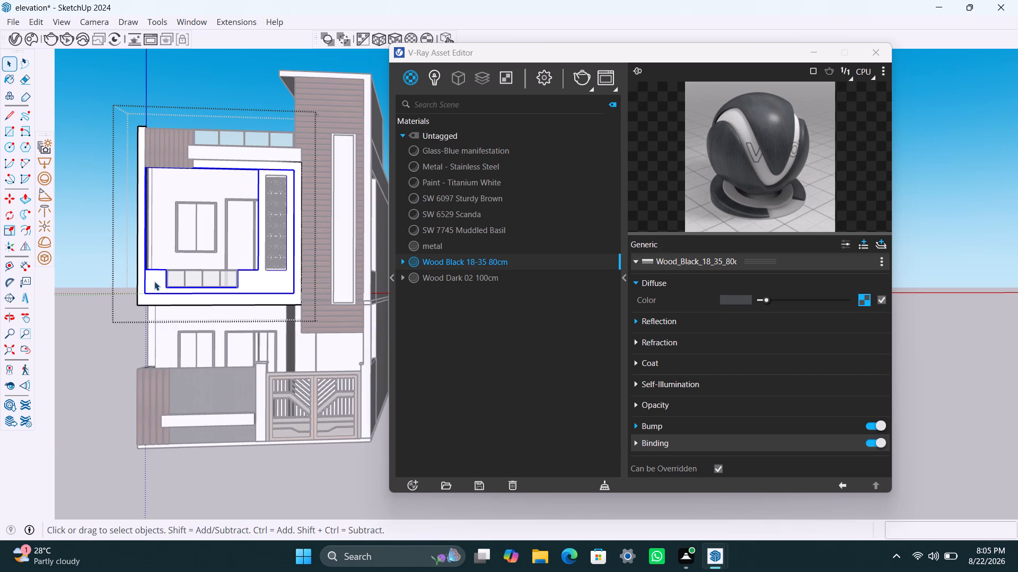
{"action": "double_click", "coordinate": [154, 281]}
{"action": "left_click", "coordinate": [154, 281]}
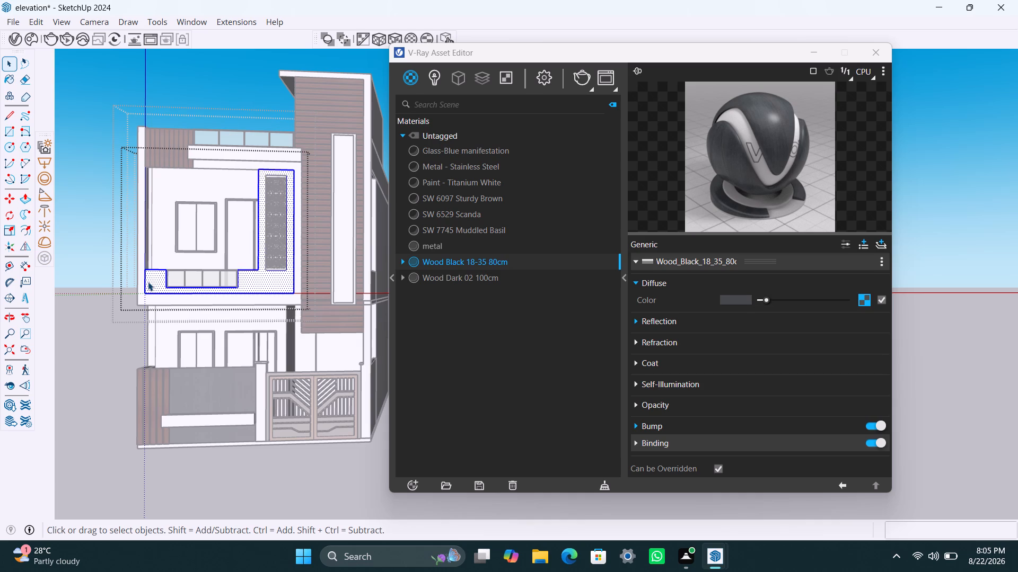
{"action": "right_click", "coordinate": [477, 264]}
{"action": "left_click", "coordinate": [502, 297]}
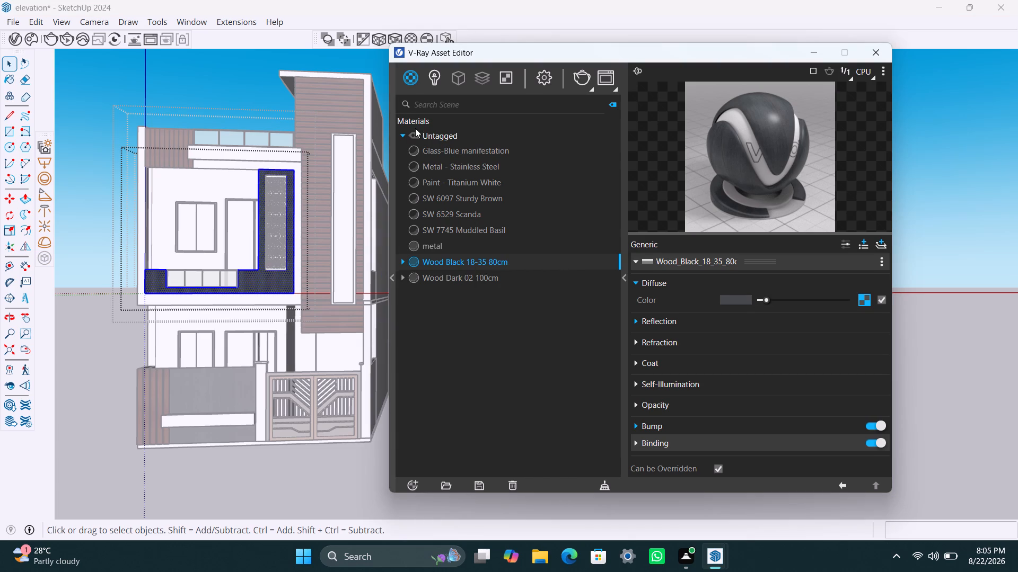
{"action": "left_click", "coordinate": [390, 40]}
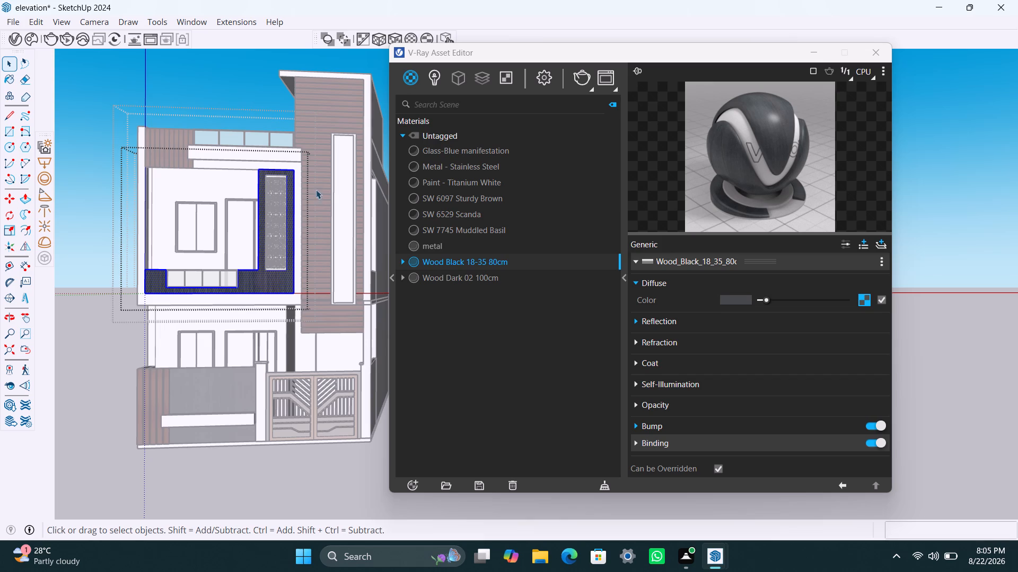
Apply Wood Black 18-35 80cm to the front of the slab band below the rooftop glass railing, with a fitted cubic projection.
{"action": "left_click", "coordinate": [243, 155]}
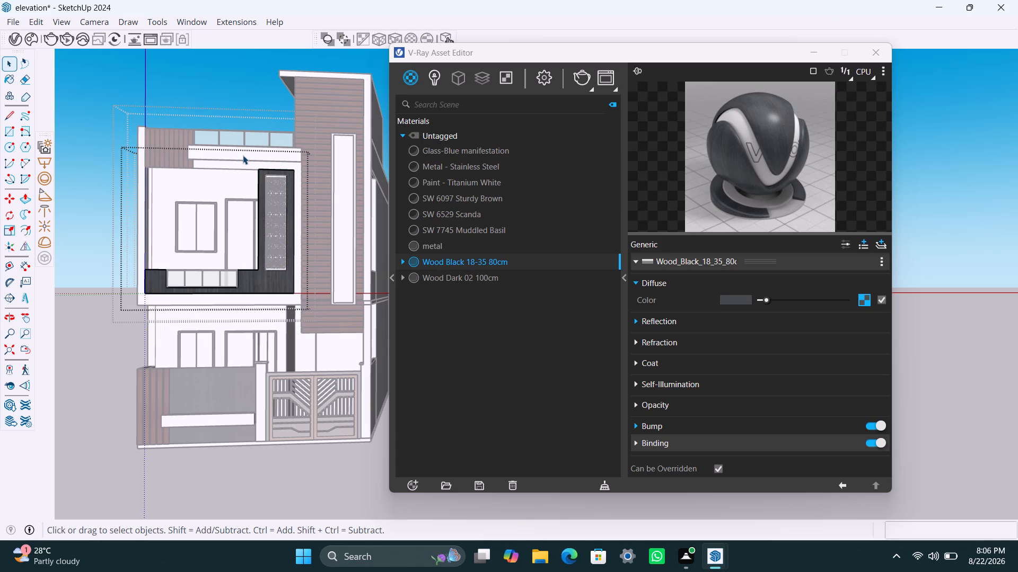
{"action": "triple_click", "coordinate": [243, 155]}
{"action": "left_click", "coordinate": [243, 155]}
{"action": "left_click", "coordinate": [242, 105]}
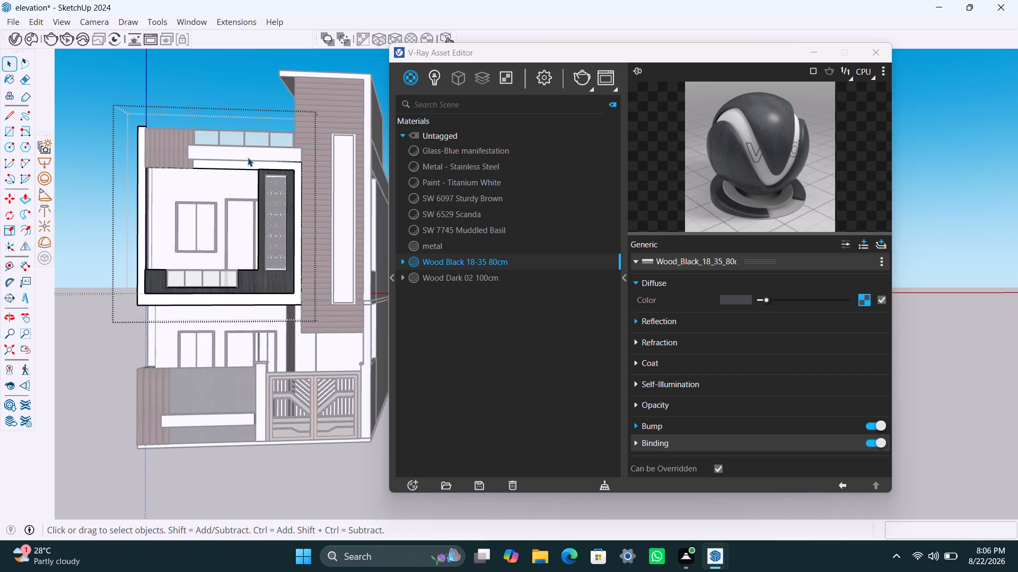
{"action": "left_click", "coordinate": [233, 151]}
{"action": "double_click", "coordinate": [233, 151]}
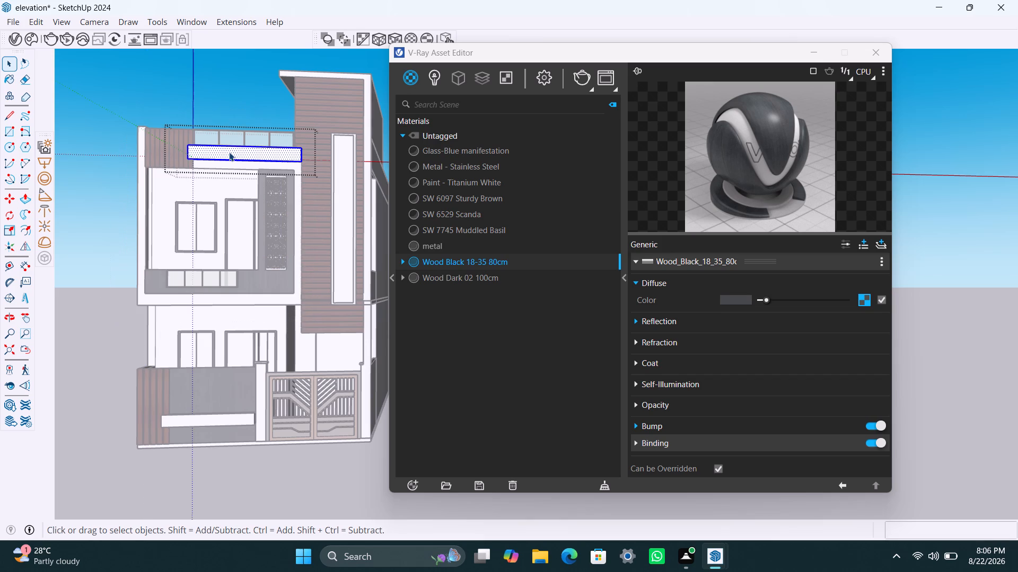
{"action": "left_click", "coordinate": [261, 157]}
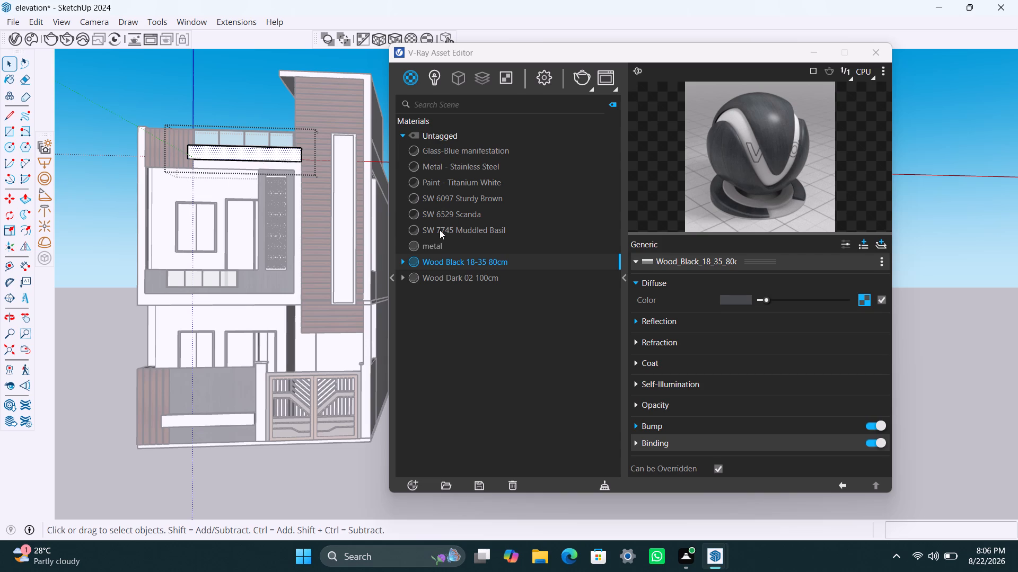
{"action": "right_click", "coordinate": [448, 264]}
{"action": "left_click", "coordinate": [473, 290]}
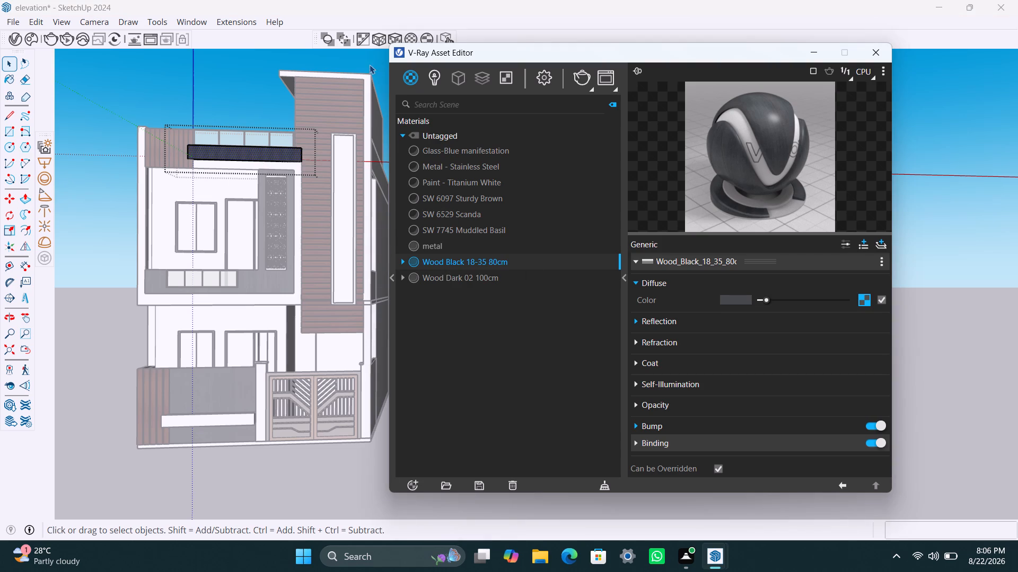
{"action": "left_click", "coordinate": [390, 38]}
{"action": "left_click", "coordinate": [242, 84]}
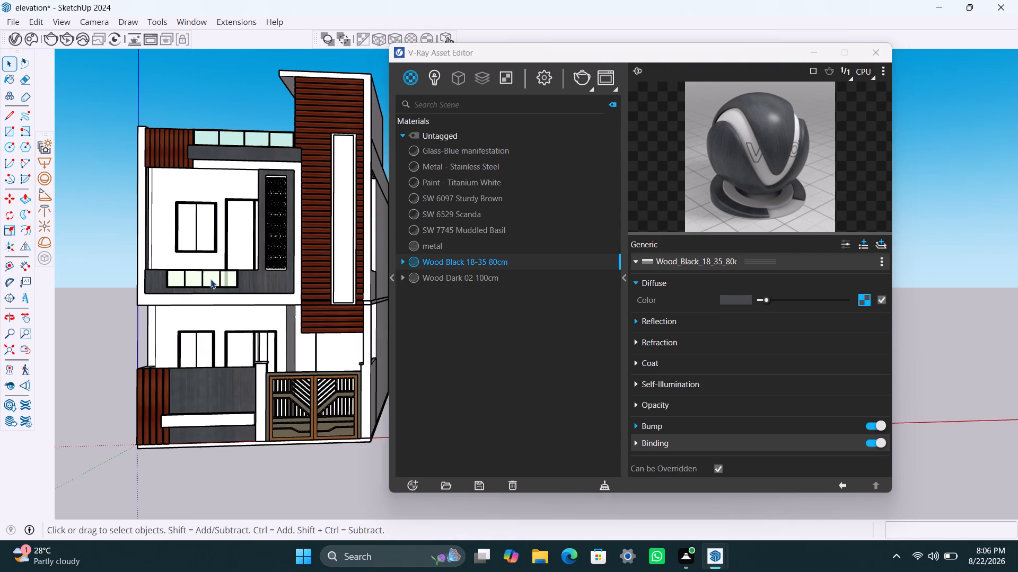
Apply the metal material to the frame around the tall narrow opening in the wood-clad tower, with a fitted cubic projection.
{"action": "scroll", "coordinate": [210, 282], "scroll_direction": "down", "scroll_amount": 2}
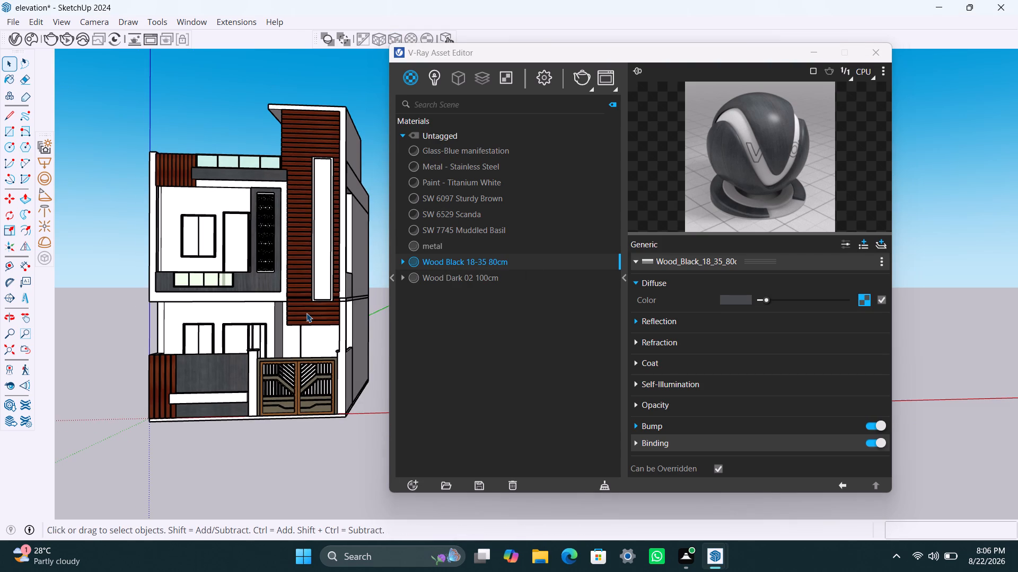
{"action": "scroll", "coordinate": [318, 282], "scroll_direction": "up", "scroll_amount": 10}
{"action": "left_click", "coordinate": [311, 292]}
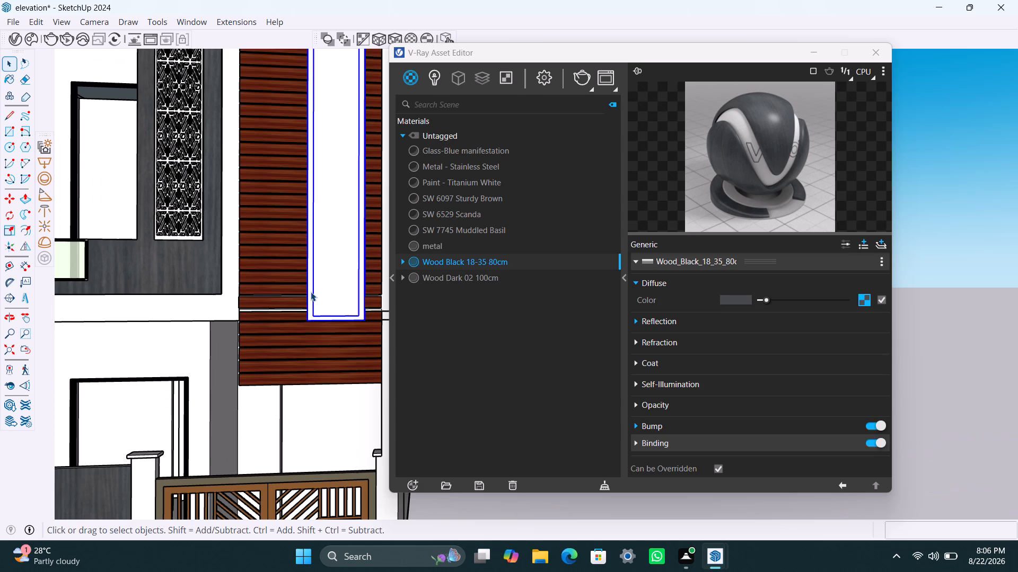
{"action": "triple_click", "coordinate": [311, 292]}
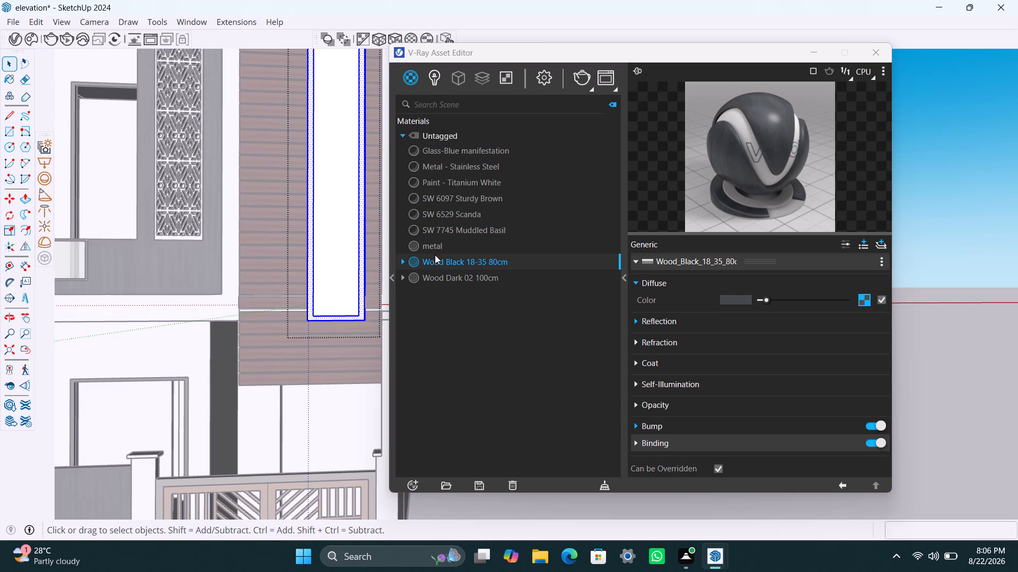
{"action": "left_click", "coordinate": [435, 247]}
{"action": "right_click", "coordinate": [435, 247]}
{"action": "left_click", "coordinate": [447, 273]}
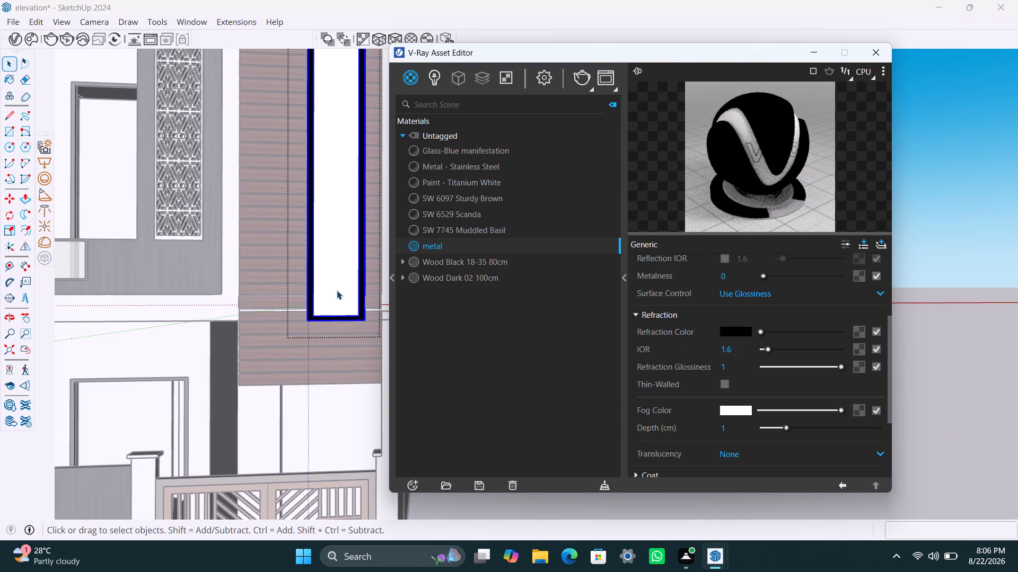
{"action": "left_click", "coordinate": [393, 37]}
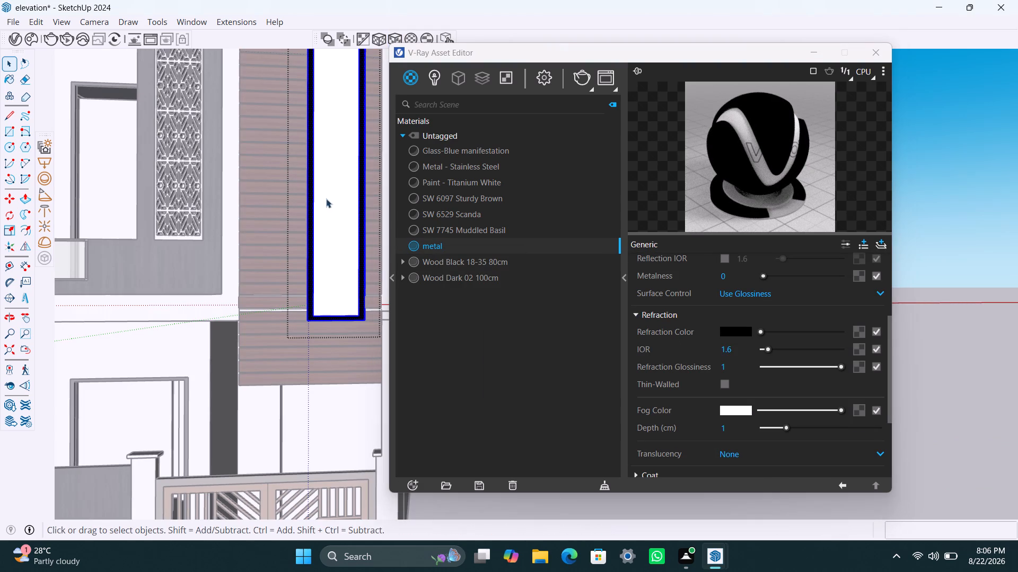
{"action": "scroll", "coordinate": [320, 227], "scroll_direction": "down", "scroll_amount": 12}
{"action": "left_click", "coordinate": [215, 102]}
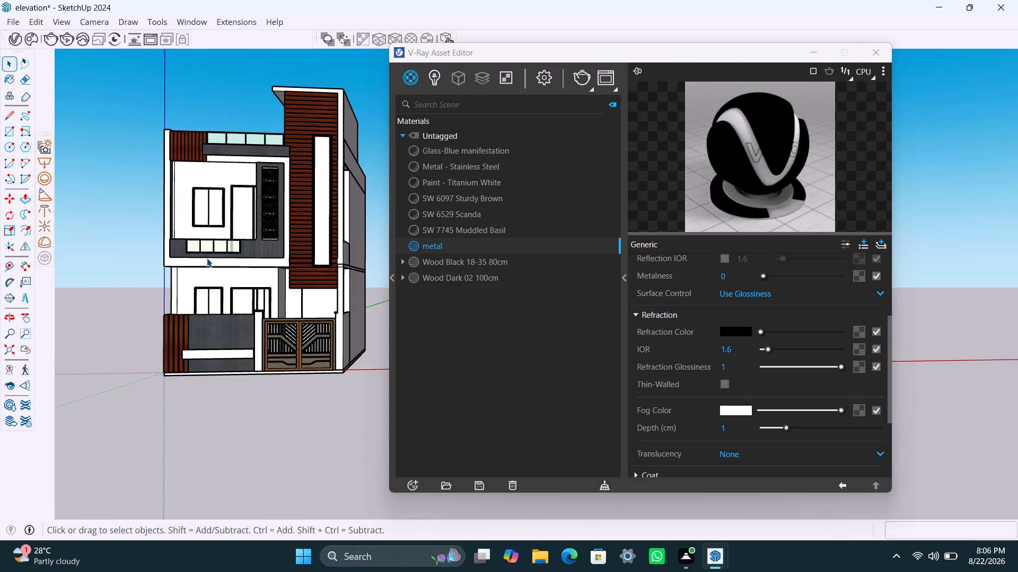
Apply Wood Black 18-35 80cm to the front face of the gate pillar beside the boundary wall, with a fitted cubic projection.
{"action": "middle_click_drag", "start_coordinate": [228, 280], "coordinate": [256, 281]}
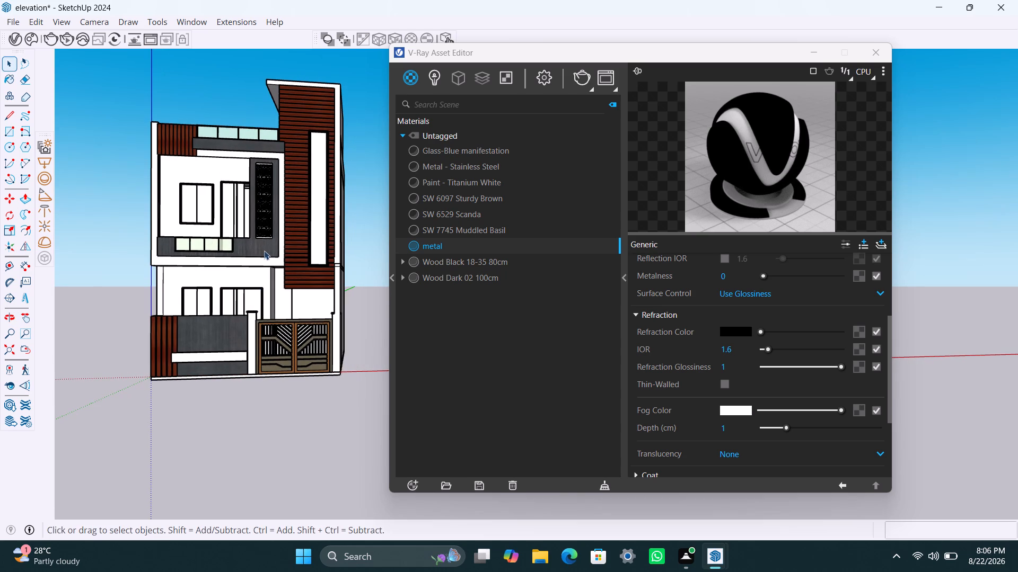
{"action": "scroll", "coordinate": [261, 247], "scroll_direction": "up", "scroll_amount": 8}
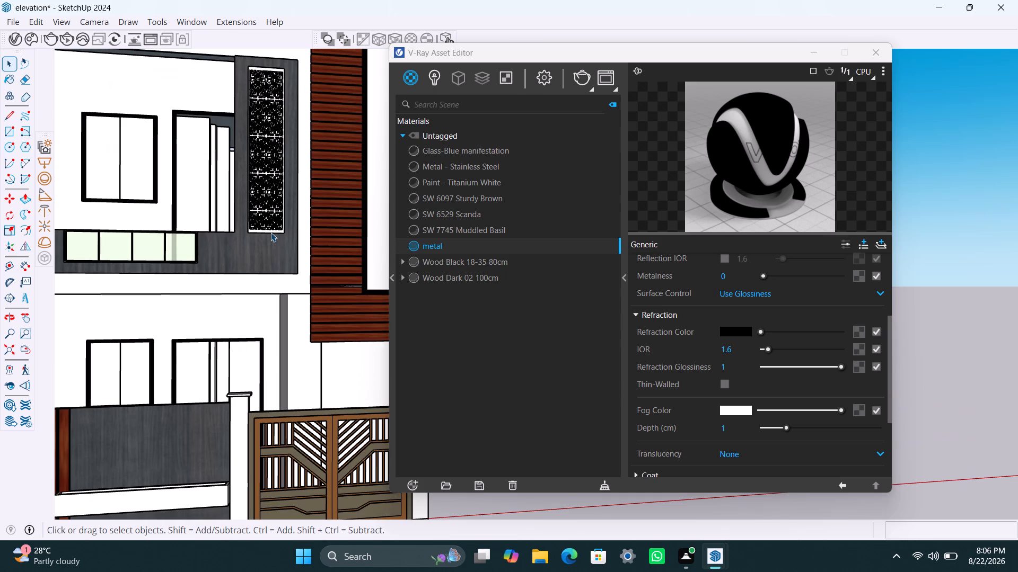
{"action": "scroll", "coordinate": [282, 236], "scroll_direction": "down", "scroll_amount": 2}
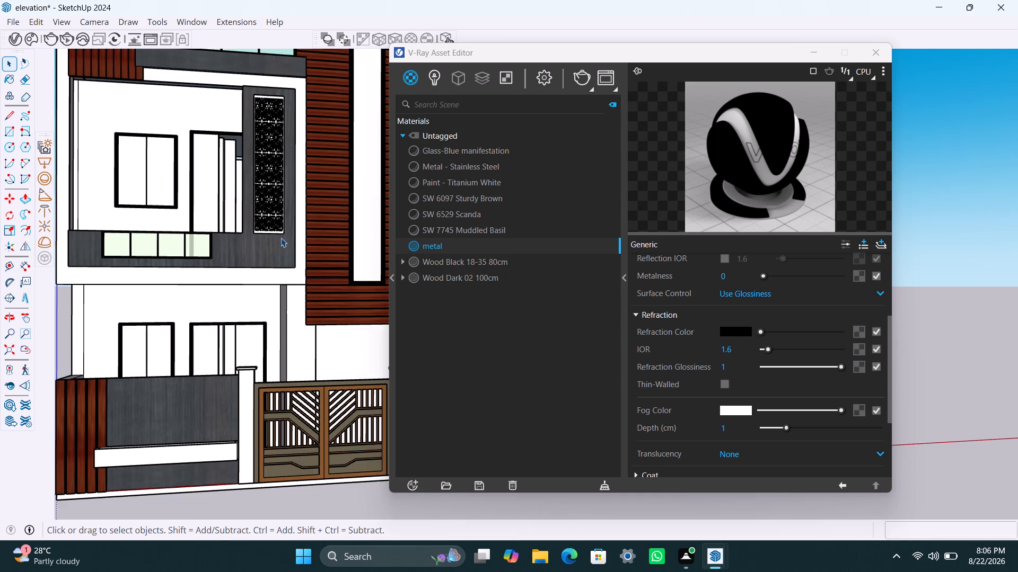
{"action": "scroll", "coordinate": [280, 238], "scroll_direction": "down", "scroll_amount": 2}
{"action": "middle_click_drag", "start_coordinate": [256, 347], "coordinate": [242, 346]}
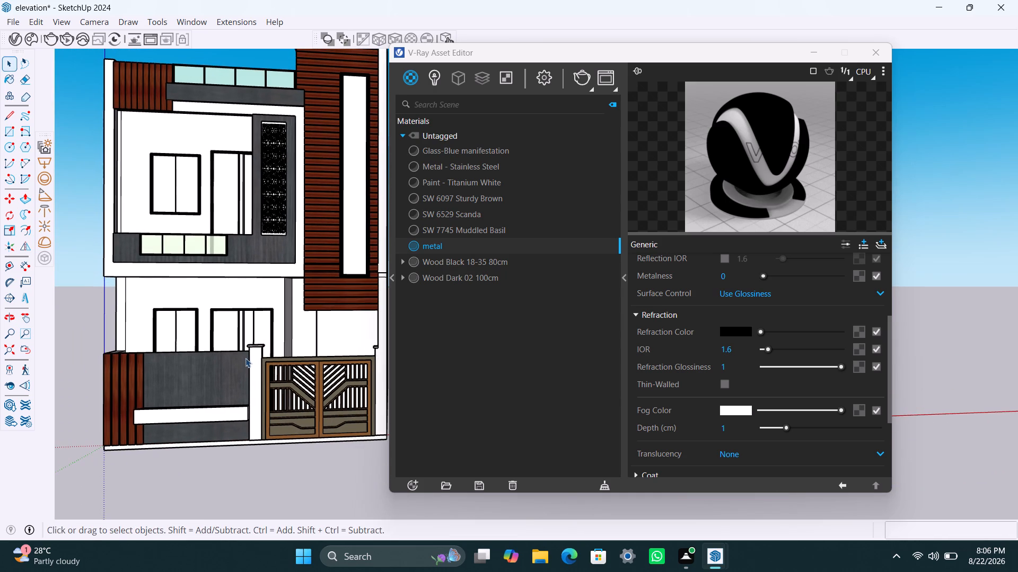
{"action": "left_click", "coordinate": [257, 357]}
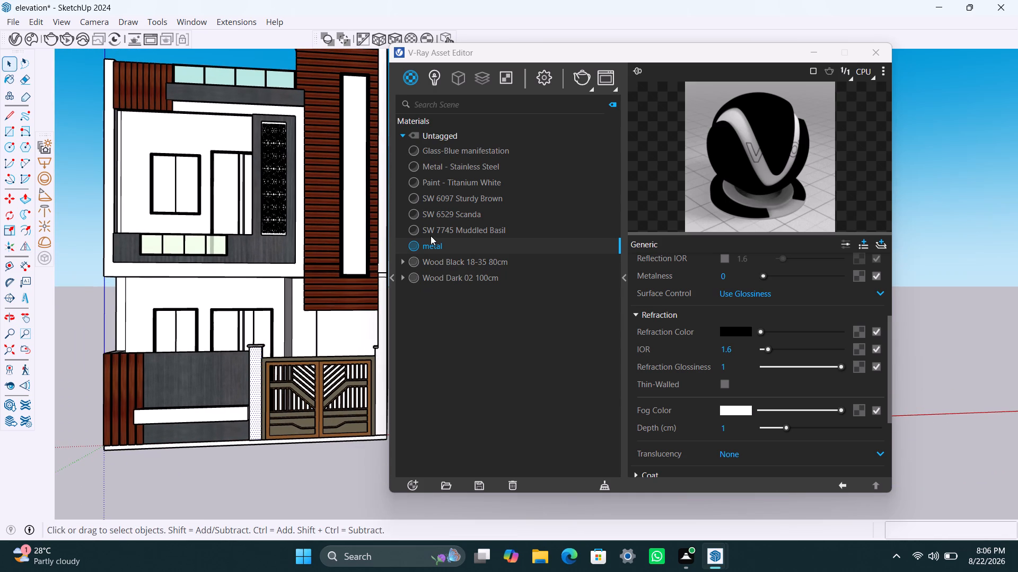
{"action": "left_click", "coordinate": [437, 264]}
{"action": "right_click", "coordinate": [437, 264]}
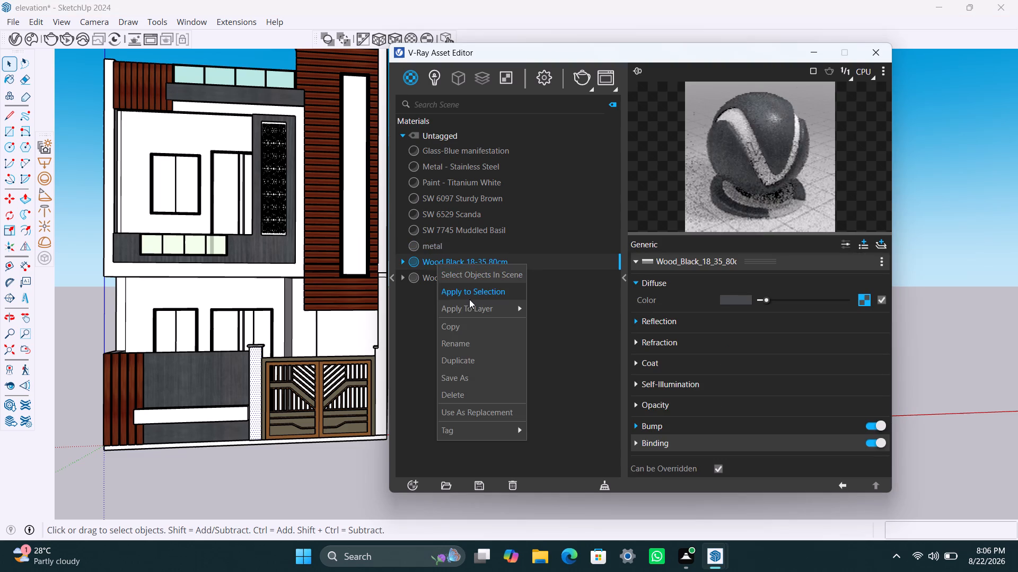
{"action": "left_click", "coordinate": [469, 299]}
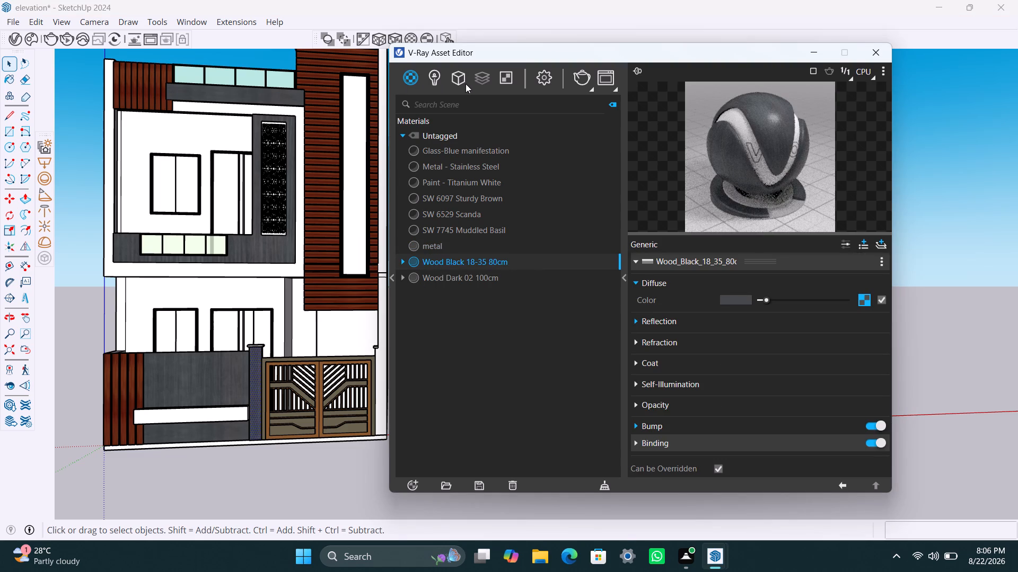
{"action": "left_click", "coordinate": [394, 39]}
Apply Wood Black 18-35 80cm to the gate pillar's narrow white side strip next to the boundary wall.
{"action": "middle_click_drag", "start_coordinate": [258, 377], "coordinate": [329, 388]}
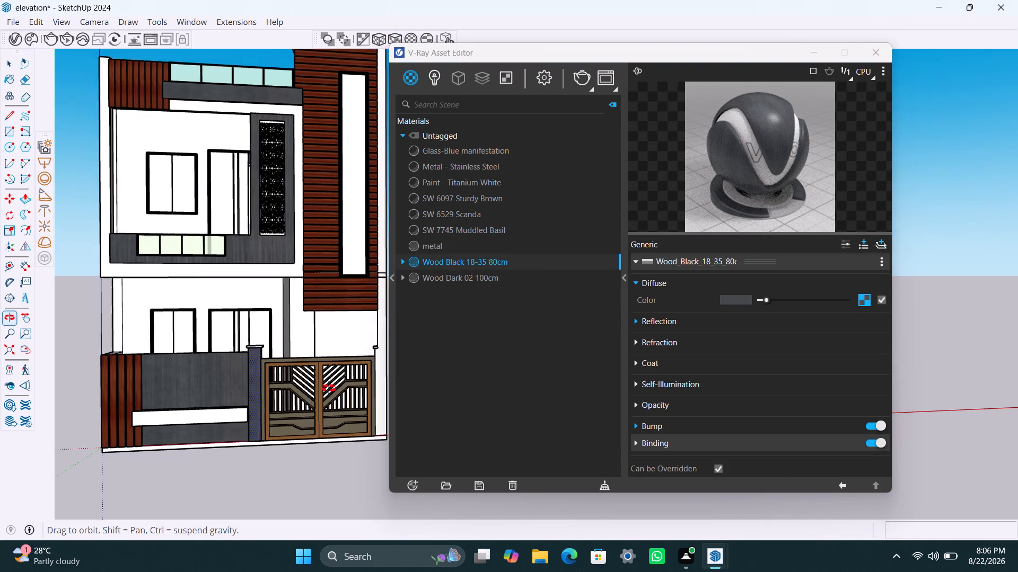
{"action": "middle_click_drag", "start_coordinate": [329, 388], "coordinate": [418, 387]}
{"action": "scroll", "coordinate": [267, 406], "scroll_direction": "up", "scroll_amount": 8}
{"action": "middle_click_drag", "start_coordinate": [252, 403], "coordinate": [314, 409]}
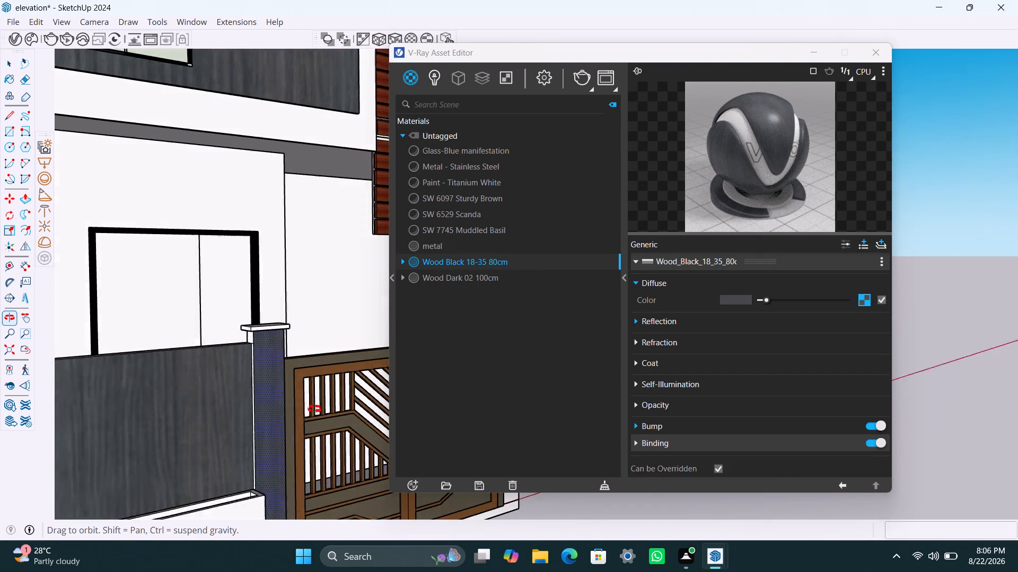
{"action": "middle_click_drag", "start_coordinate": [314, 409], "coordinate": [337, 409]}
{"action": "scroll", "coordinate": [289, 392], "scroll_direction": "up", "scroll_amount": 6}
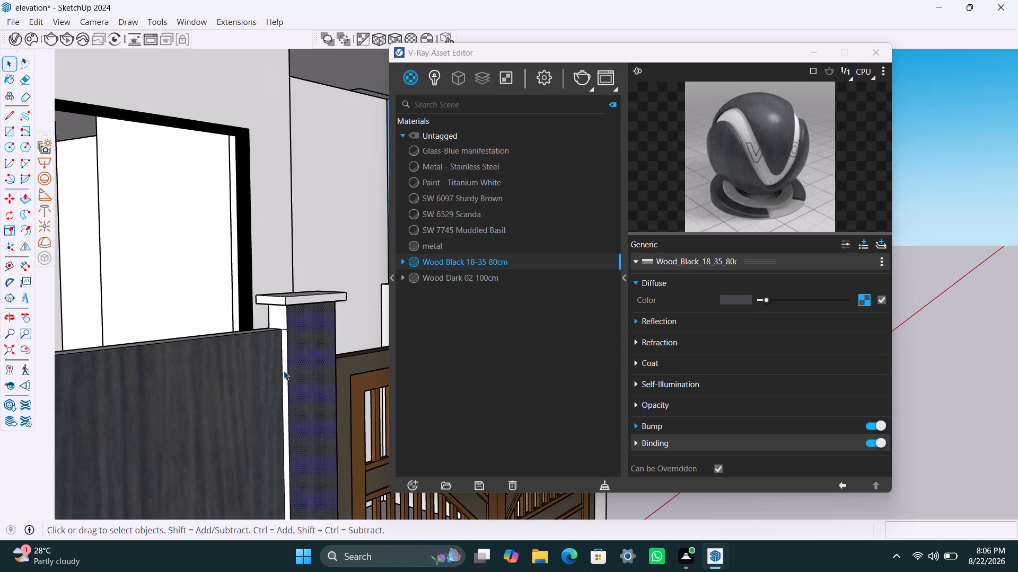
{"action": "scroll", "coordinate": [281, 372], "scroll_direction": "up", "scroll_amount": 6}
{"action": "left_click", "coordinate": [287, 350]}
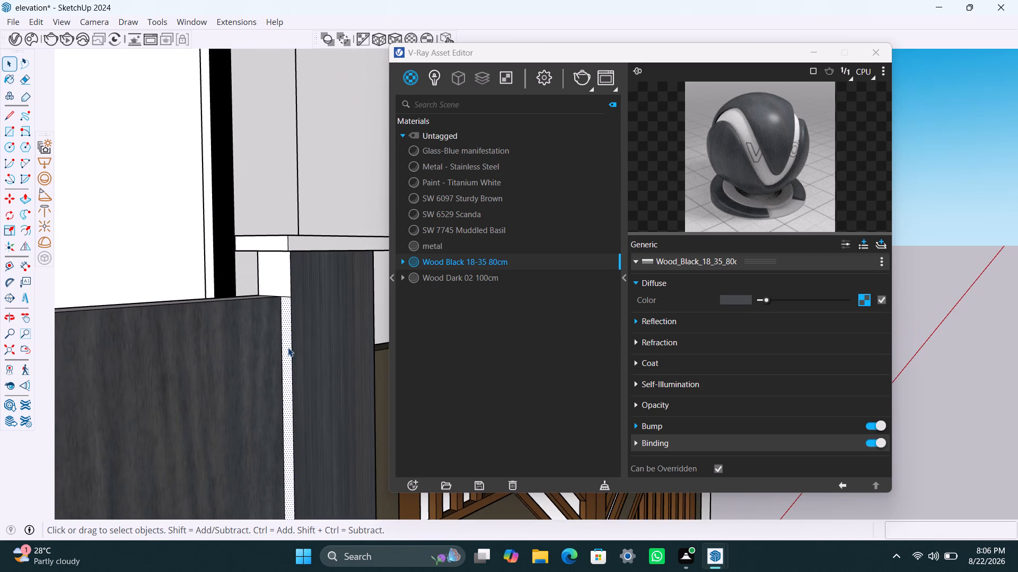
{"action": "right_click", "coordinate": [433, 265]}
{"action": "left_click", "coordinate": [459, 290]}
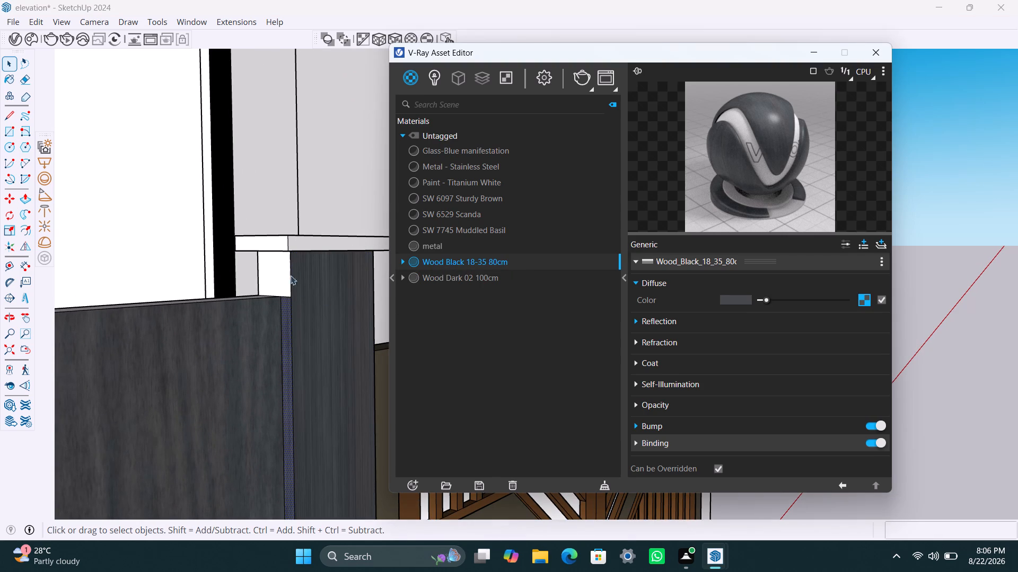
Apply Wood Black 18-35 80cm to the gate pillar's white side face above the boundary wall, just below the cap.
{"action": "left_click", "coordinate": [284, 270]}
{"action": "right_click", "coordinate": [458, 269]}
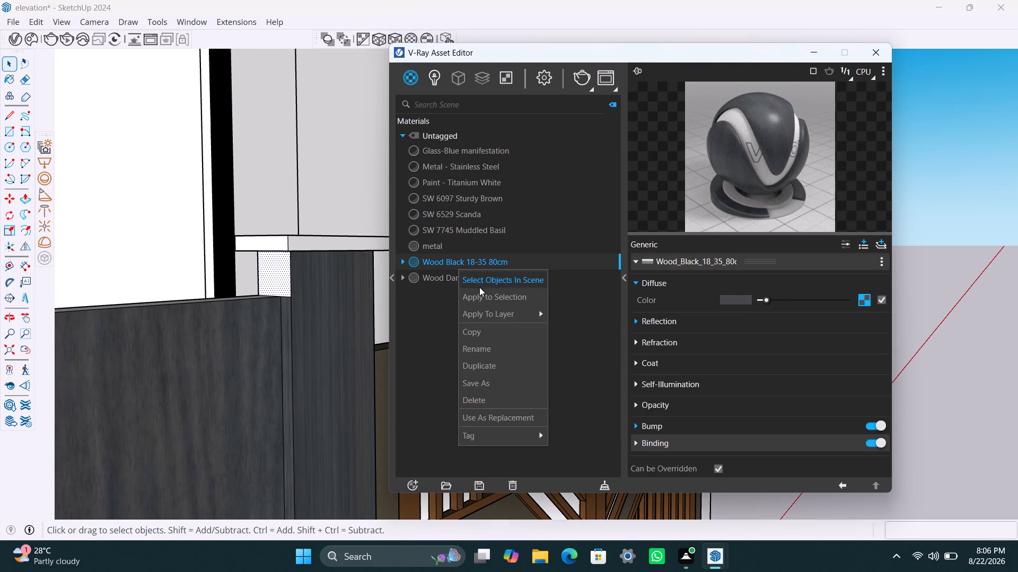
{"action": "left_click", "coordinate": [461, 262]}
{"action": "right_click", "coordinate": [460, 261]}
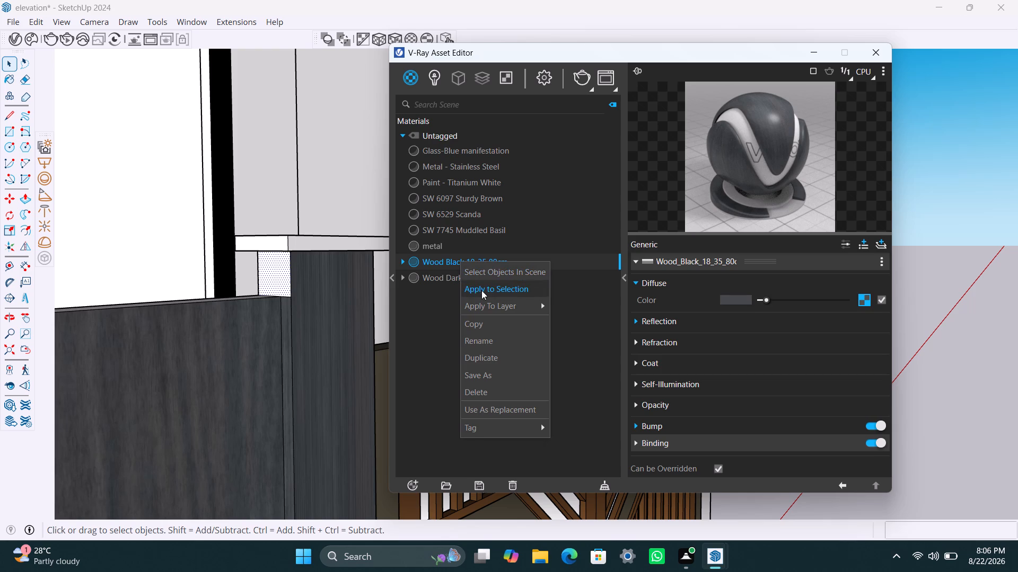
{"action": "left_click", "coordinate": [481, 290]}
{"action": "middle_click_drag", "start_coordinate": [337, 311], "coordinate": [154, 315]}
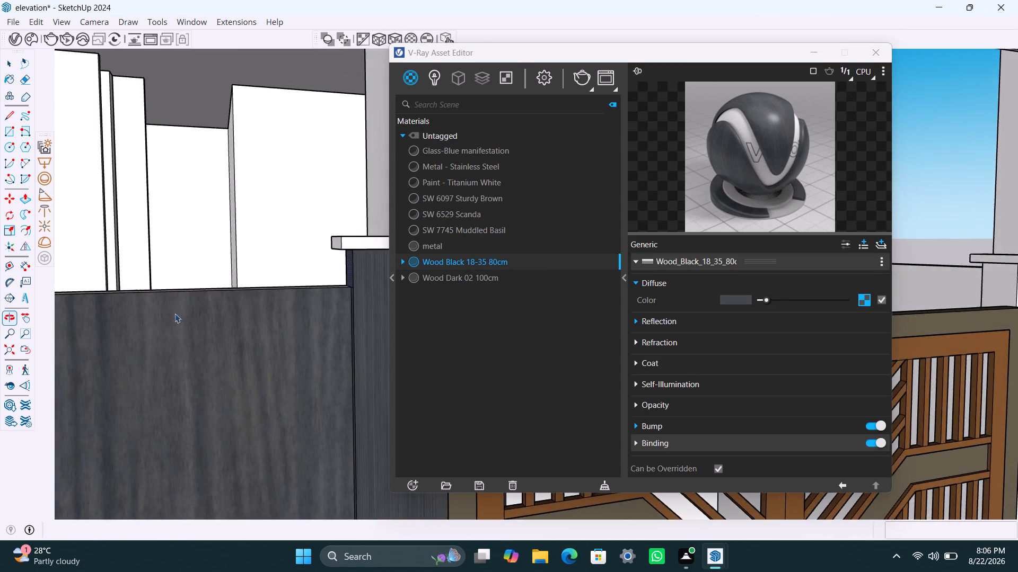
Examine the wood finish on the boundary wall, balcony and gate pillar from several angles.
{"action": "scroll", "coordinate": [177, 315], "scroll_direction": "down", "scroll_amount": 5}
{"action": "scroll", "coordinate": [221, 320], "scroll_direction": "down", "scroll_amount": 5}
{"action": "middle_click_drag", "start_coordinate": [207, 315], "coordinate": [185, 548]}
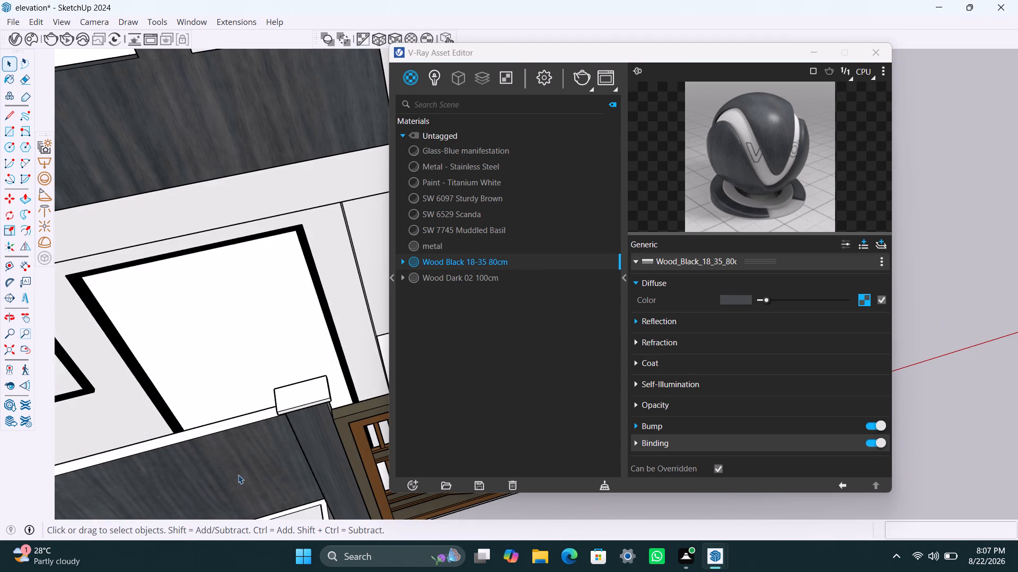
{"action": "scroll", "coordinate": [309, 457], "scroll_direction": "down", "scroll_amount": 3}
{"action": "middle_click_drag", "start_coordinate": [309, 457], "coordinate": [137, 388]}
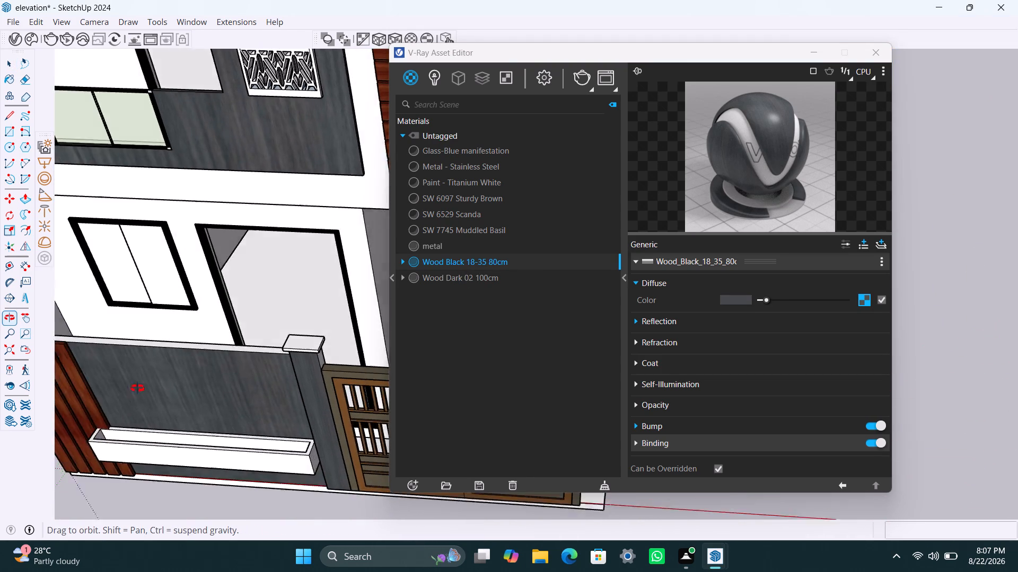
{"action": "middle_click_drag", "start_coordinate": [137, 388], "coordinate": [67, 372]}
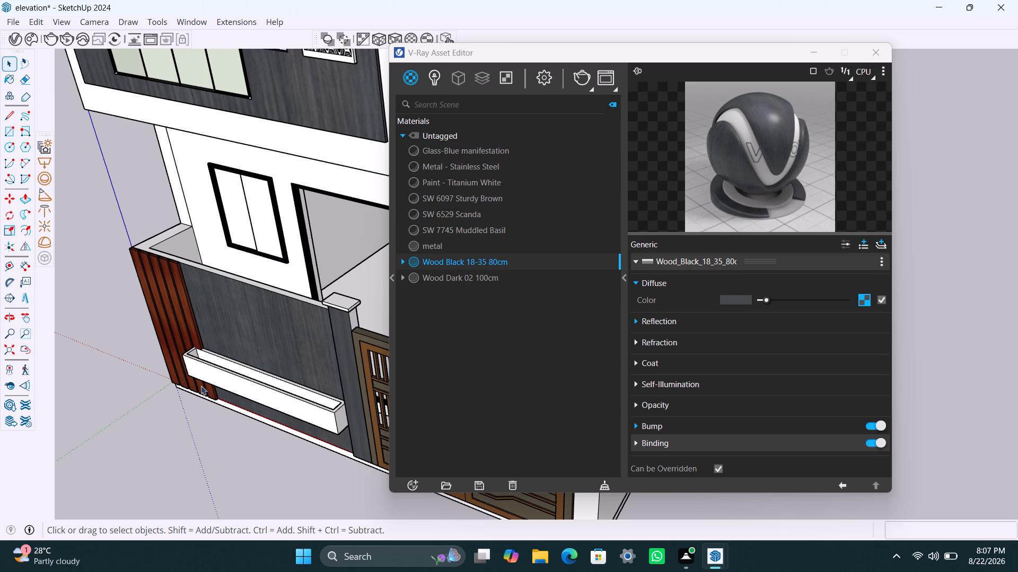
{"action": "scroll", "coordinate": [344, 343], "scroll_direction": "up", "scroll_amount": 6}
{"action": "middle_click_drag", "start_coordinate": [303, 317], "coordinate": [310, 326]}
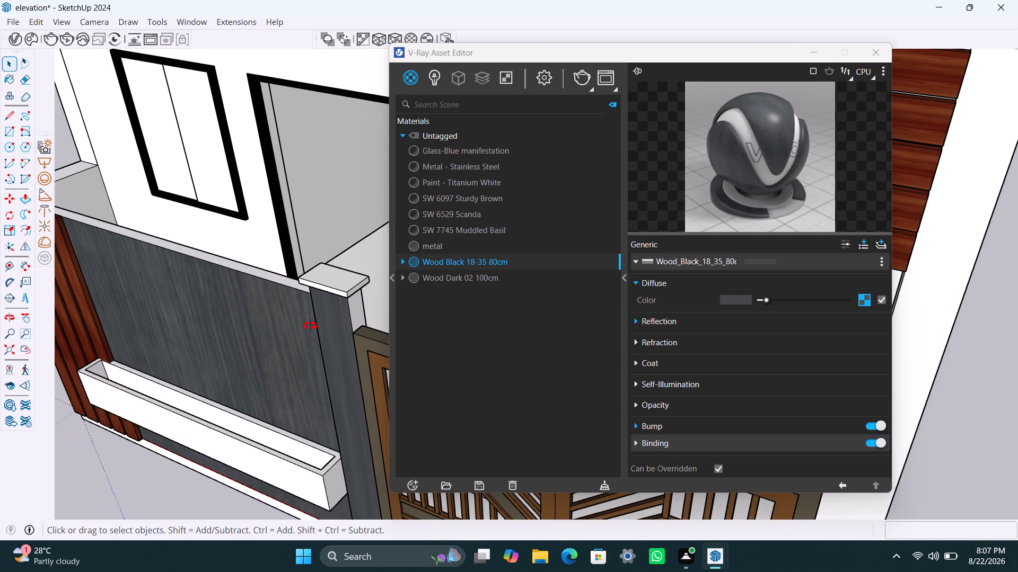
{"action": "middle_click_drag", "start_coordinate": [310, 326], "coordinate": [565, 326]}
{"action": "scroll", "coordinate": [317, 392], "scroll_direction": "down", "scroll_amount": 4}
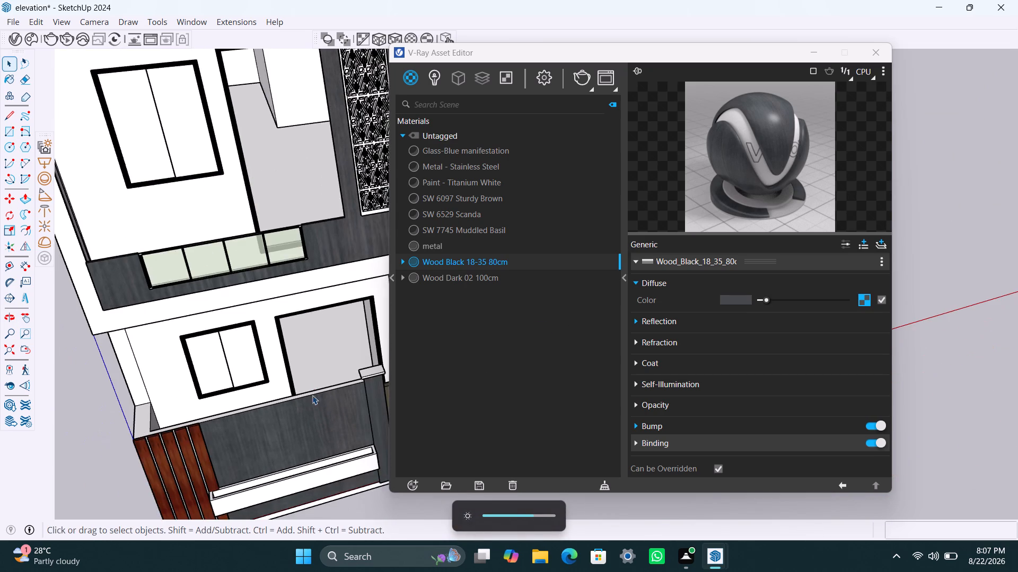
Try deleting the gate pillar's small side face just below the cap, and undo both the deletion and that face's last material application.
{"action": "middle_click_drag", "start_coordinate": [312, 395], "coordinate": [179, 366], "text": "shift"}
{"action": "scroll", "coordinate": [222, 402], "scroll_direction": "up", "scroll_amount": 3}
{"action": "middle_click_drag", "start_coordinate": [208, 410], "coordinate": [356, 423]}
{"action": "scroll", "coordinate": [277, 457], "scroll_direction": "up", "scroll_amount": 1}
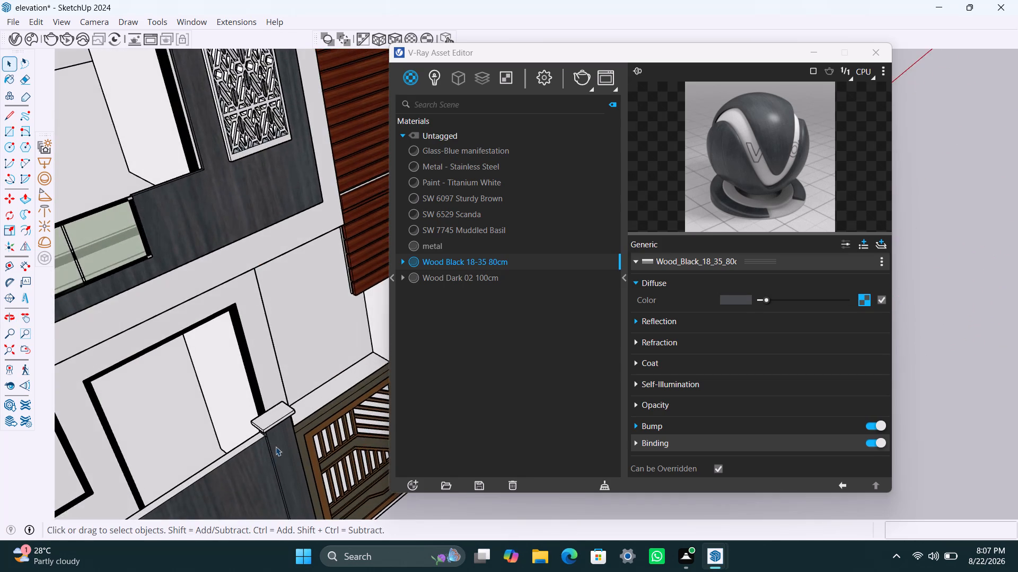
{"action": "scroll", "coordinate": [276, 446], "scroll_direction": "up", "scroll_amount": 7}
{"action": "middle_click_drag", "start_coordinate": [261, 417], "coordinate": [293, 379]}
{"action": "scroll", "coordinate": [293, 379], "scroll_direction": "up", "scroll_amount": 1}
{"action": "scroll", "coordinate": [261, 418], "scroll_direction": "up", "scroll_amount": 7}
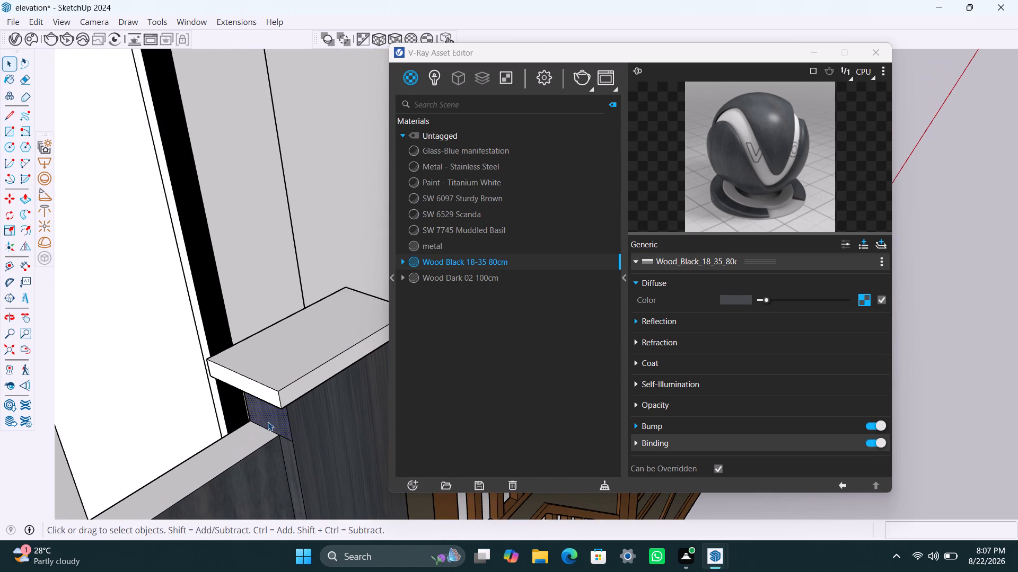
{"action": "left_click", "coordinate": [268, 422]}
{"action": "key", "text": "Delete"}
{"action": "key", "text": "ctrl+z"}
{"action": "key", "text": "ctrl+z"}
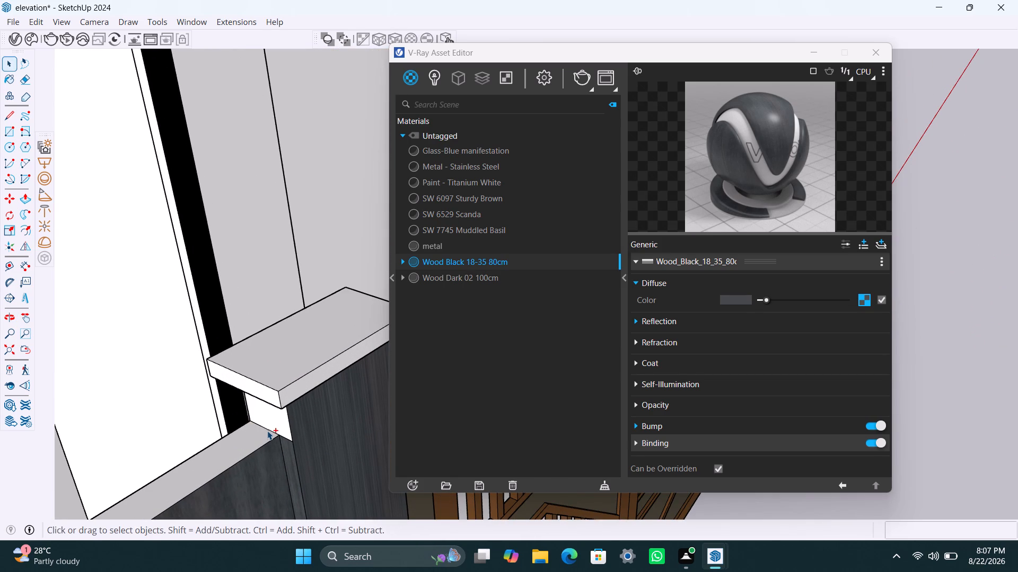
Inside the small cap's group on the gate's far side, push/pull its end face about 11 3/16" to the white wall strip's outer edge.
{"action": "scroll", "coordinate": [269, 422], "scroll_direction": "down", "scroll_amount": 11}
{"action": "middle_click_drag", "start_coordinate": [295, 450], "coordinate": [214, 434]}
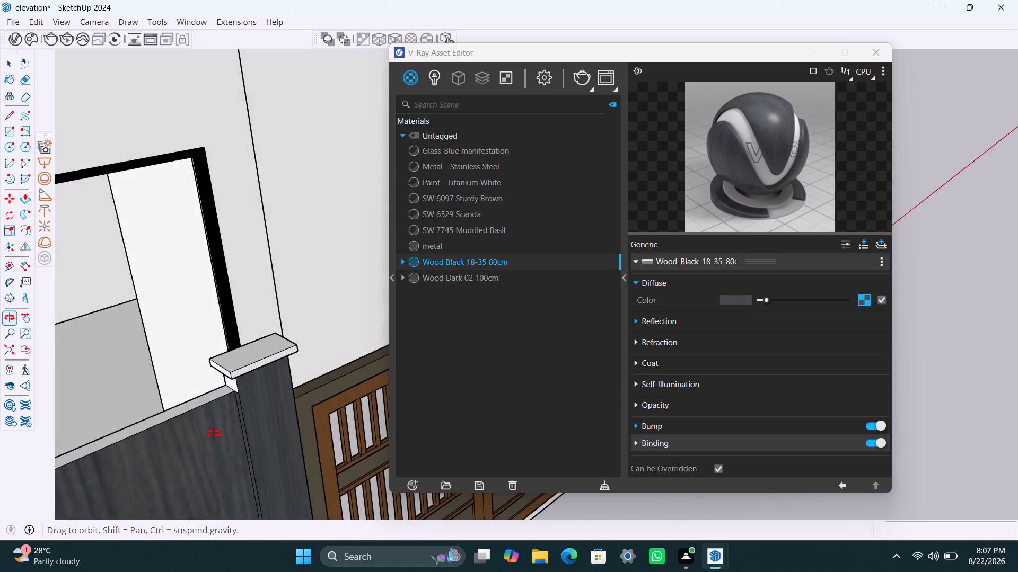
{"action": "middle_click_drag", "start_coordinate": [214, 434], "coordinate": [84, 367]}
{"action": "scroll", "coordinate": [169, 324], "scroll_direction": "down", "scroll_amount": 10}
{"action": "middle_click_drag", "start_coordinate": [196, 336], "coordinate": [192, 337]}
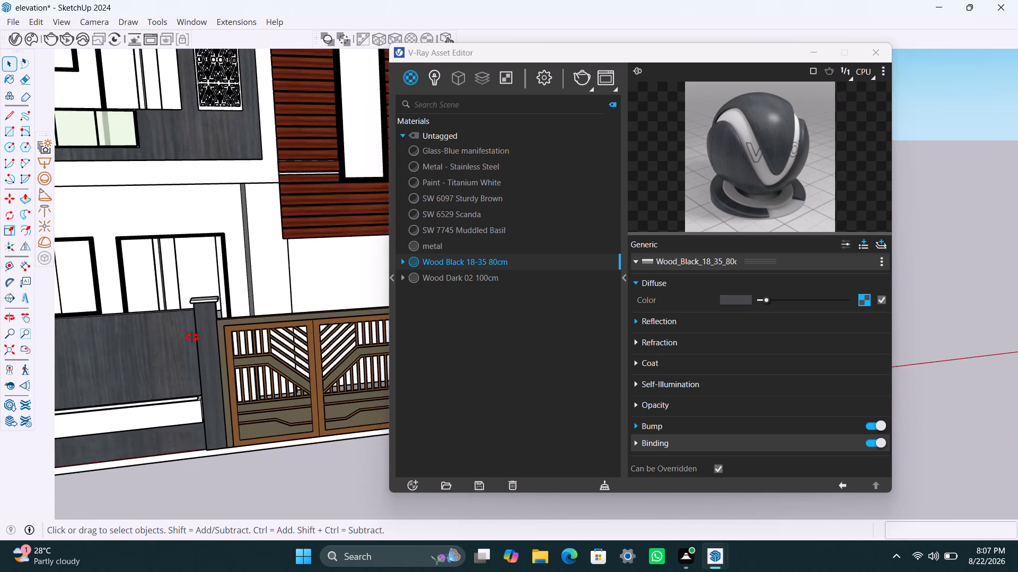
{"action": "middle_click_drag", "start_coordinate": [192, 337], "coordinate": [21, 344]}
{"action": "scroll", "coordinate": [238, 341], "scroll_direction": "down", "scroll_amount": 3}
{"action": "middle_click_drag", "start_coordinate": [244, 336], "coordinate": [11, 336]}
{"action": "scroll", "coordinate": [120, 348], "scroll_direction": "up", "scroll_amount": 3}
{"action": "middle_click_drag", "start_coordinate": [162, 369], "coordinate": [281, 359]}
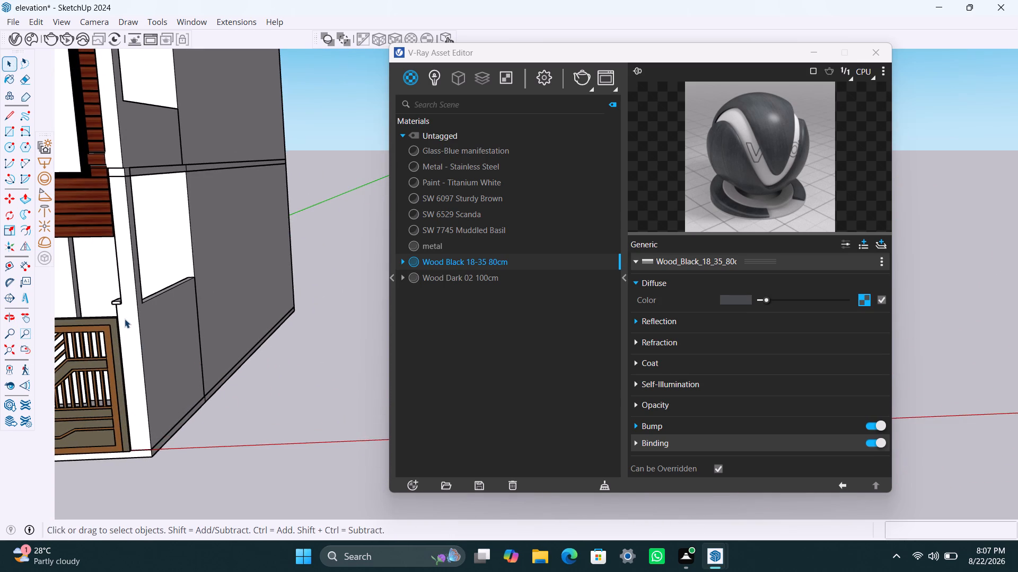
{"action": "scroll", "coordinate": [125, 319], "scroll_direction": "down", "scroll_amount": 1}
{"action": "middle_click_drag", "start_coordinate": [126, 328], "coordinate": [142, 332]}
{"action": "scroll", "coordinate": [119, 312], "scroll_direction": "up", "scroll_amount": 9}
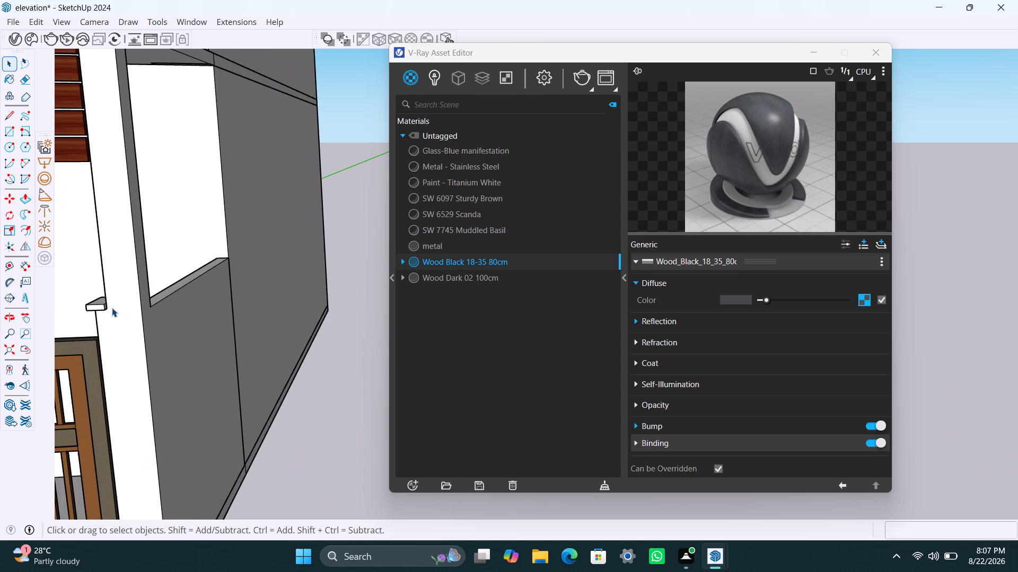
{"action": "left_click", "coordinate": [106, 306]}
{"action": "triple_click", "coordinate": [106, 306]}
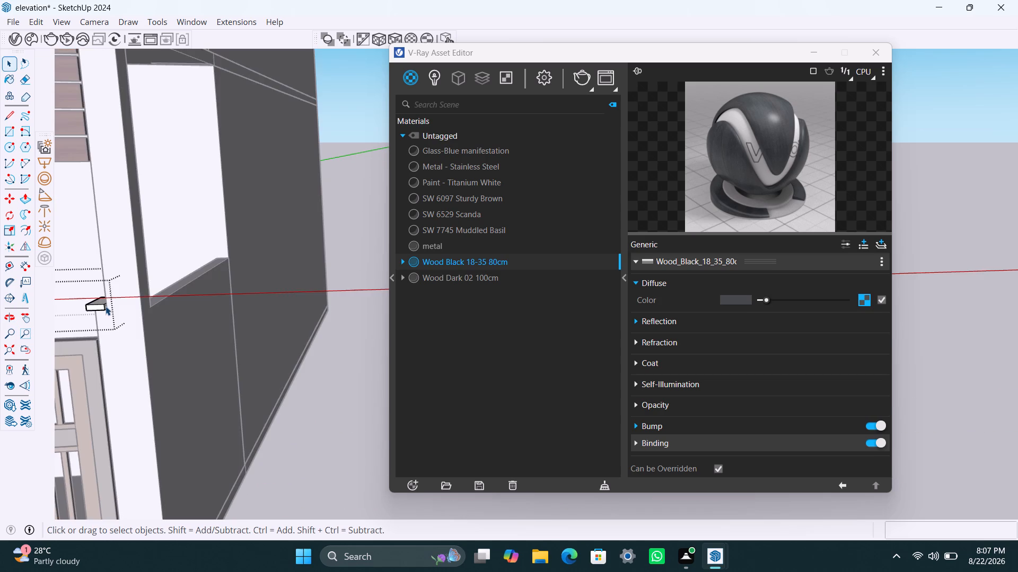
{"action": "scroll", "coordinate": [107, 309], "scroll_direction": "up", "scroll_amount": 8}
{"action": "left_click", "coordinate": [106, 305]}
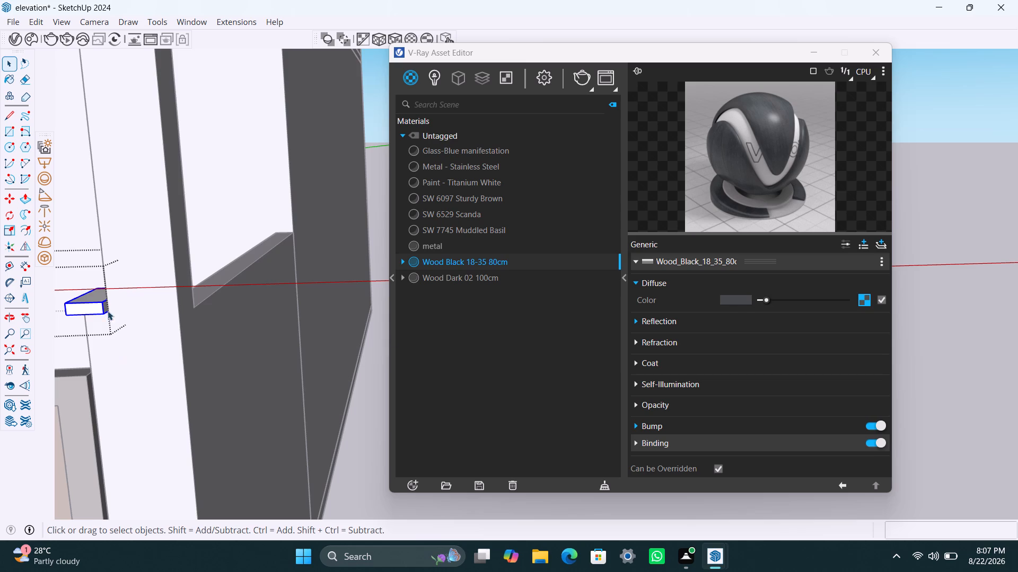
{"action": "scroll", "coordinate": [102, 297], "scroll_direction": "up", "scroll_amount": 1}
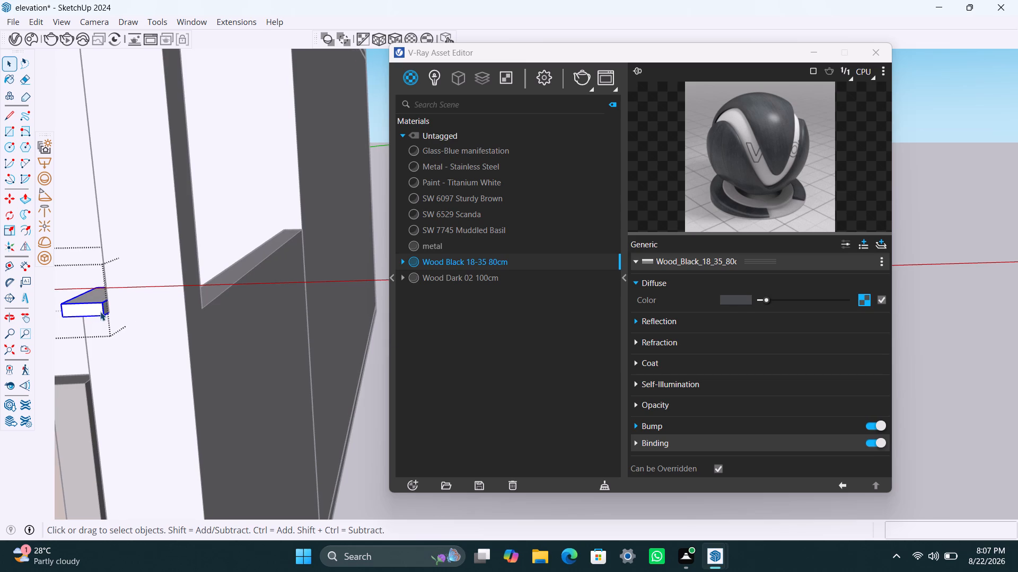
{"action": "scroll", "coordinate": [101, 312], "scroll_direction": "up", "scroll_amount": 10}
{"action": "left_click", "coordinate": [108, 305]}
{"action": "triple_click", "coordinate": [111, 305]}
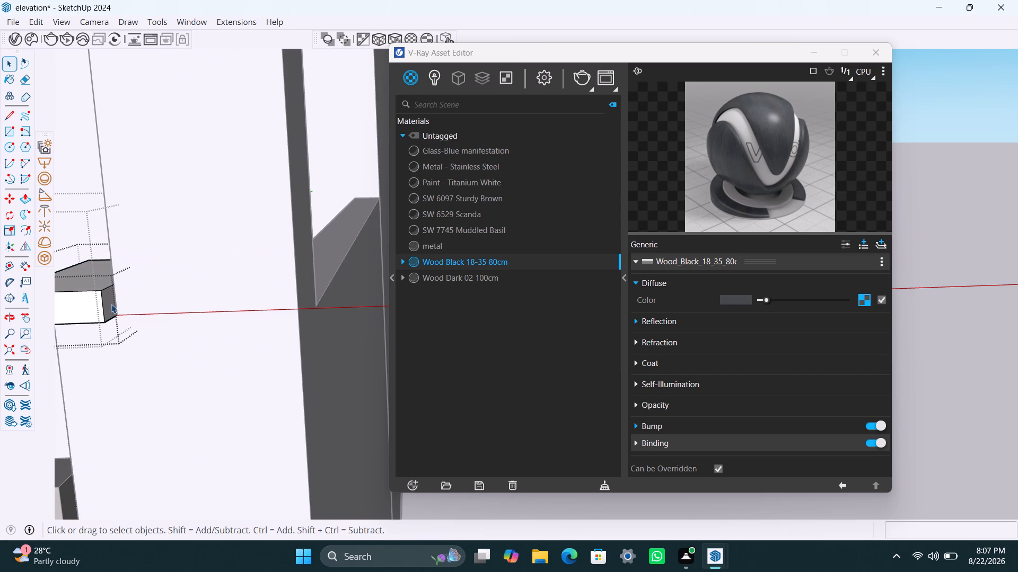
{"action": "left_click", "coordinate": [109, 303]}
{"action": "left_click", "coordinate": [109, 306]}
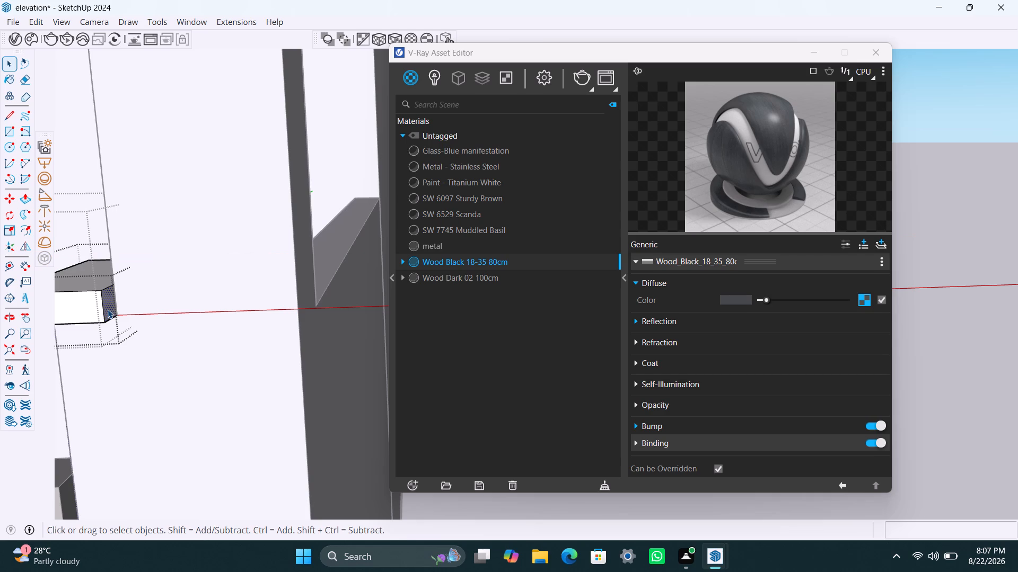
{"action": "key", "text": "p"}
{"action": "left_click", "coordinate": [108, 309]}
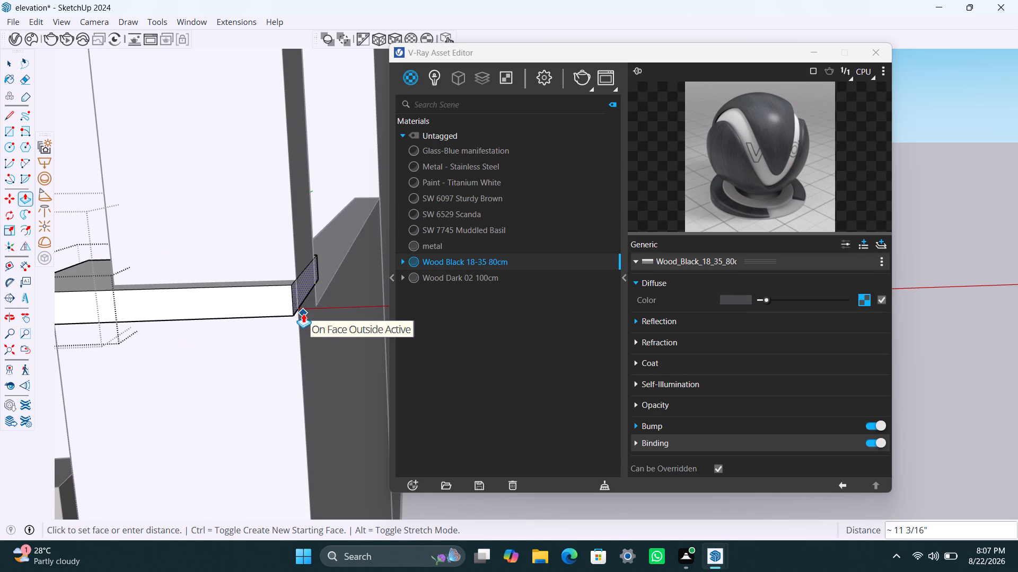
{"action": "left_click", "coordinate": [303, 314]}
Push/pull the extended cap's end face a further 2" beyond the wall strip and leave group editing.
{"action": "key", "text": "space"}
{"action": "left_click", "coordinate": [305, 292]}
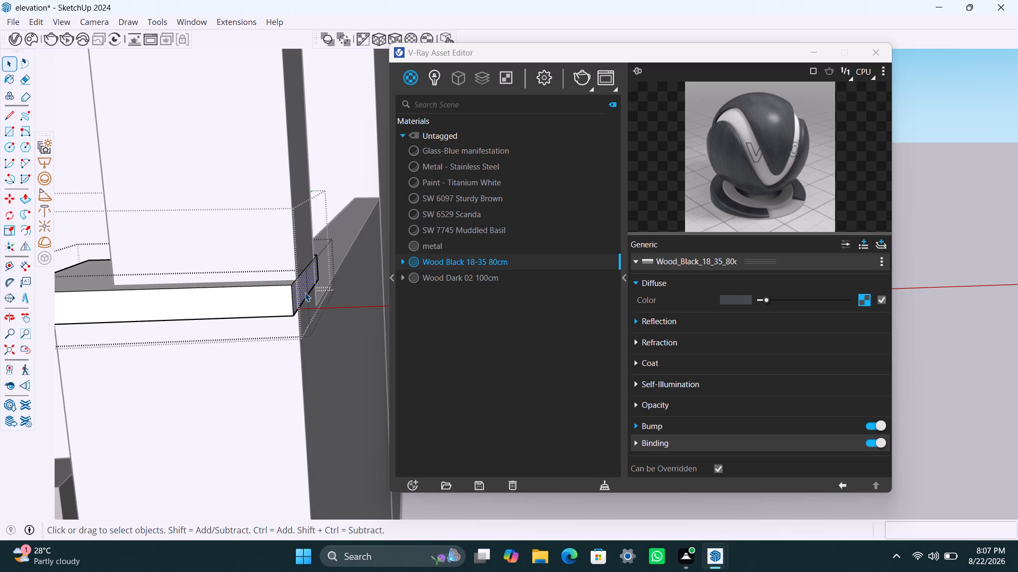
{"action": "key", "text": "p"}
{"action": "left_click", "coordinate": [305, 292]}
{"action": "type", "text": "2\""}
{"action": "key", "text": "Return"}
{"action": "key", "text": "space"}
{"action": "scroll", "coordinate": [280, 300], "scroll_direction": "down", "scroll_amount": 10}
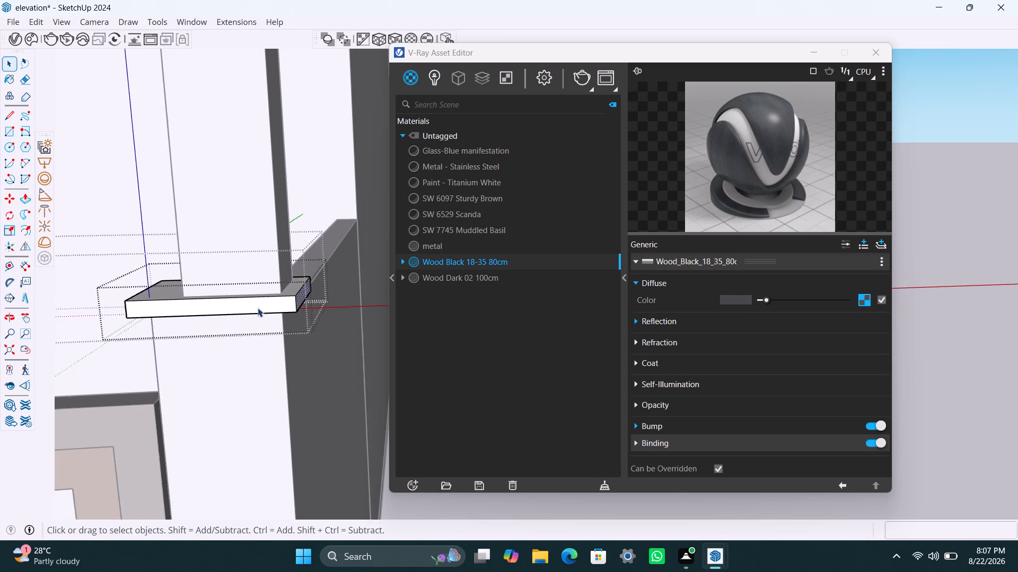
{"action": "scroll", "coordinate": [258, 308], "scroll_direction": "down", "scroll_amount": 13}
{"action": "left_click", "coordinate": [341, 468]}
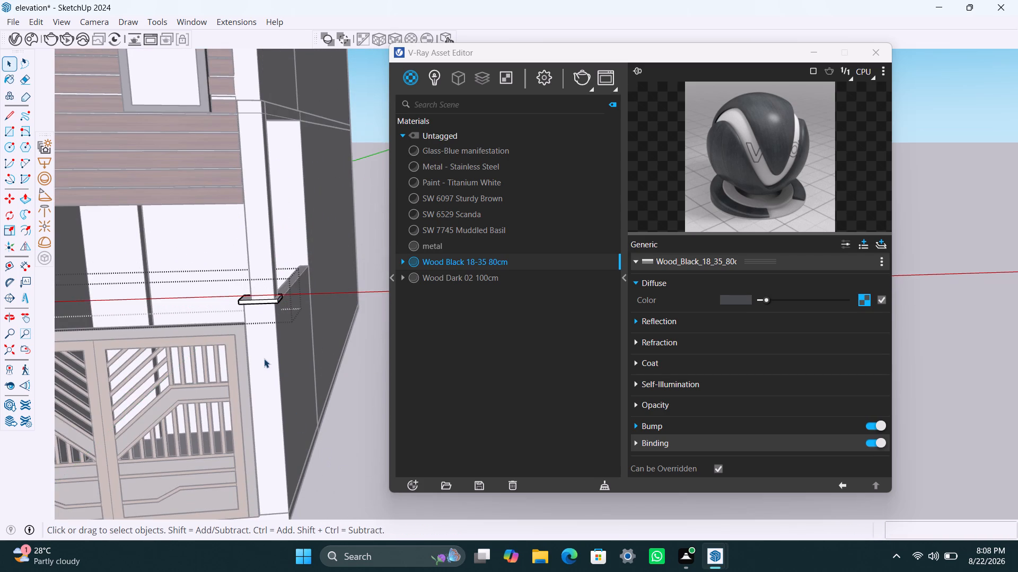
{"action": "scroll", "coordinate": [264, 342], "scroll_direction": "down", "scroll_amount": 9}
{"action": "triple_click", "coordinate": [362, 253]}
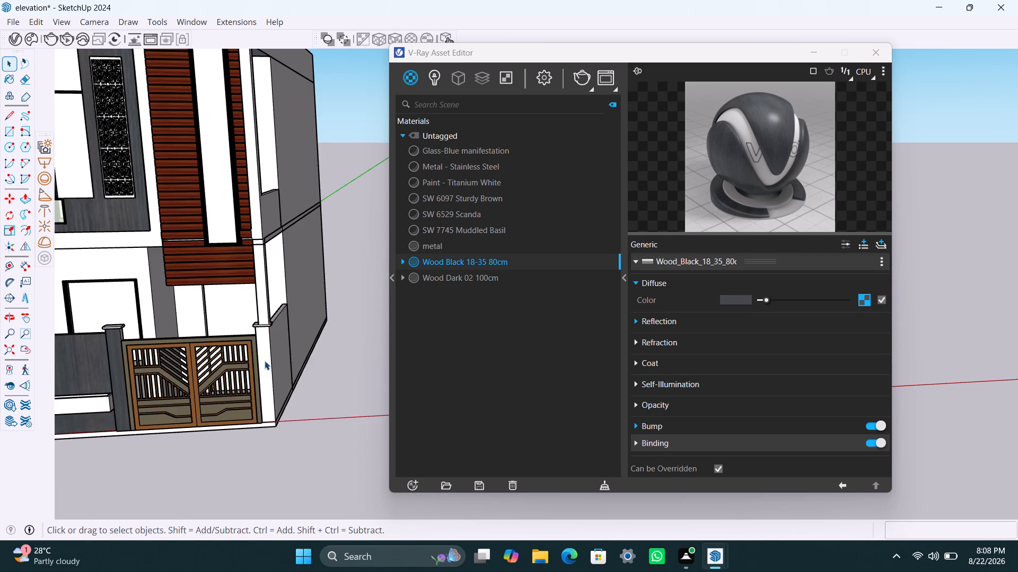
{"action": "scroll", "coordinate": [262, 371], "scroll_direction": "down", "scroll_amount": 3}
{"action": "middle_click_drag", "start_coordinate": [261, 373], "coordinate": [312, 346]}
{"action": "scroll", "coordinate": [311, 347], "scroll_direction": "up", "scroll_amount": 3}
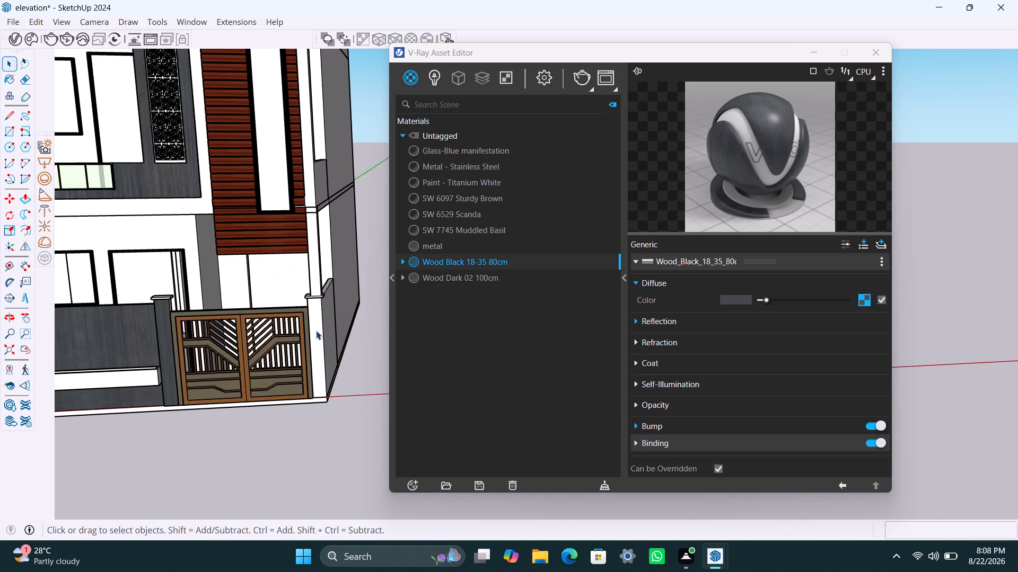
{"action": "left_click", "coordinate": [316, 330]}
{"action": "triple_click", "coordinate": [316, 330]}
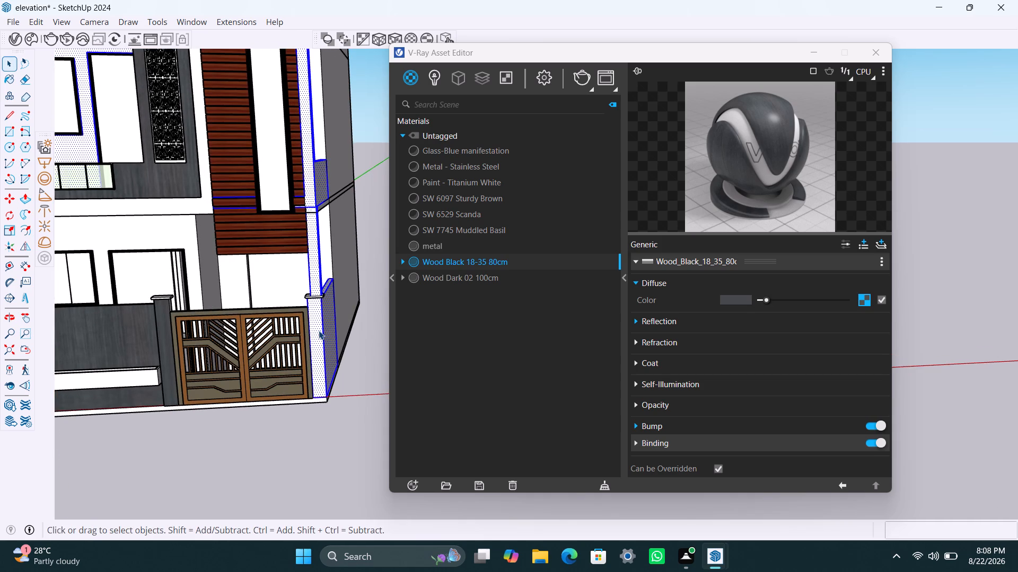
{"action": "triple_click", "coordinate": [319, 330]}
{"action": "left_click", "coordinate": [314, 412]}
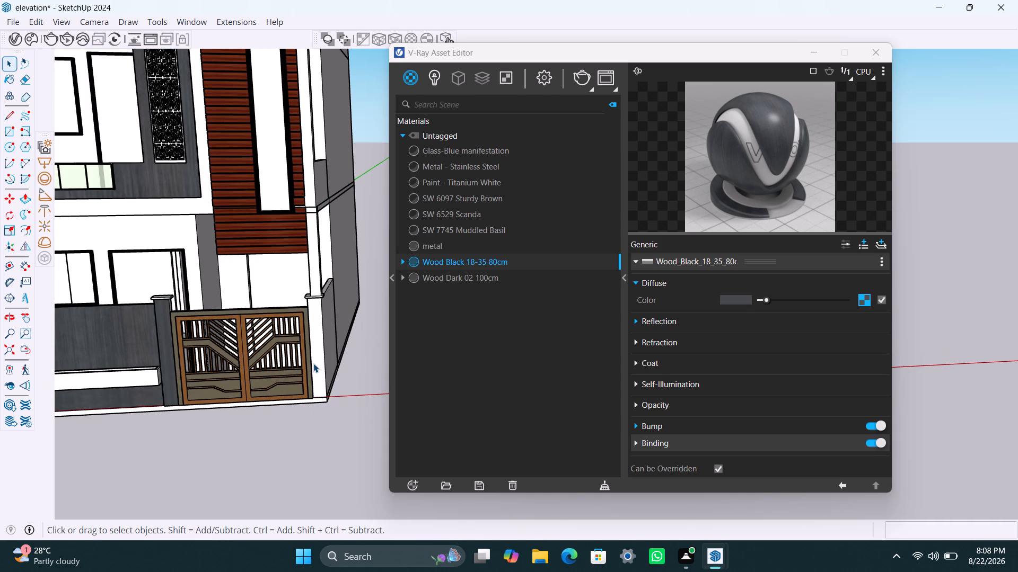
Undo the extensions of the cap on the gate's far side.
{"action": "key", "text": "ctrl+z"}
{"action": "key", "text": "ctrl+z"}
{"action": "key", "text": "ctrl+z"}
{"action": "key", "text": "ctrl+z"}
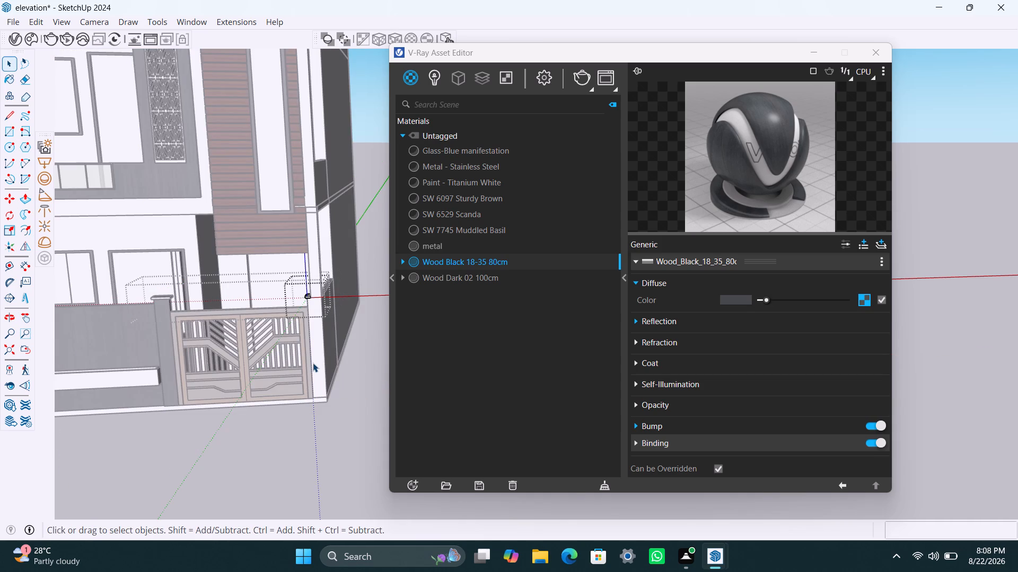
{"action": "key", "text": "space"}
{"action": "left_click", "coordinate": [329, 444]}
Draw a line about 11 3/16" long from the small cap's lower corner across the white wall strip to its outer edge.
{"action": "scroll", "coordinate": [317, 314], "scroll_direction": "up", "scroll_amount": 4}
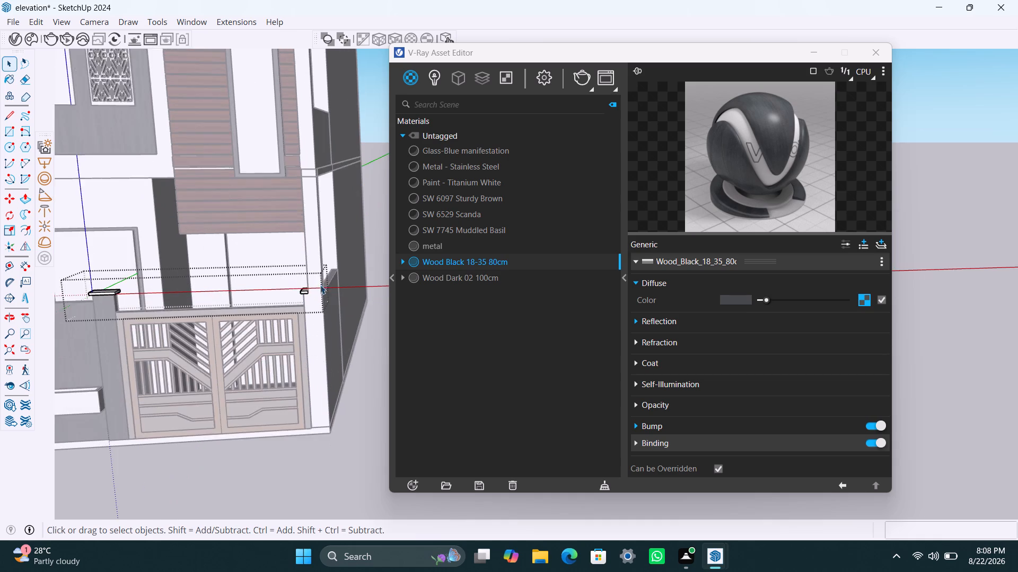
{"action": "middle_click_drag", "start_coordinate": [320, 285], "coordinate": [316, 269]}
{"action": "scroll", "coordinate": [309, 289], "scroll_direction": "up", "scroll_amount": 11}
{"action": "middle_click_drag", "start_coordinate": [311, 299], "coordinate": [305, 298]}
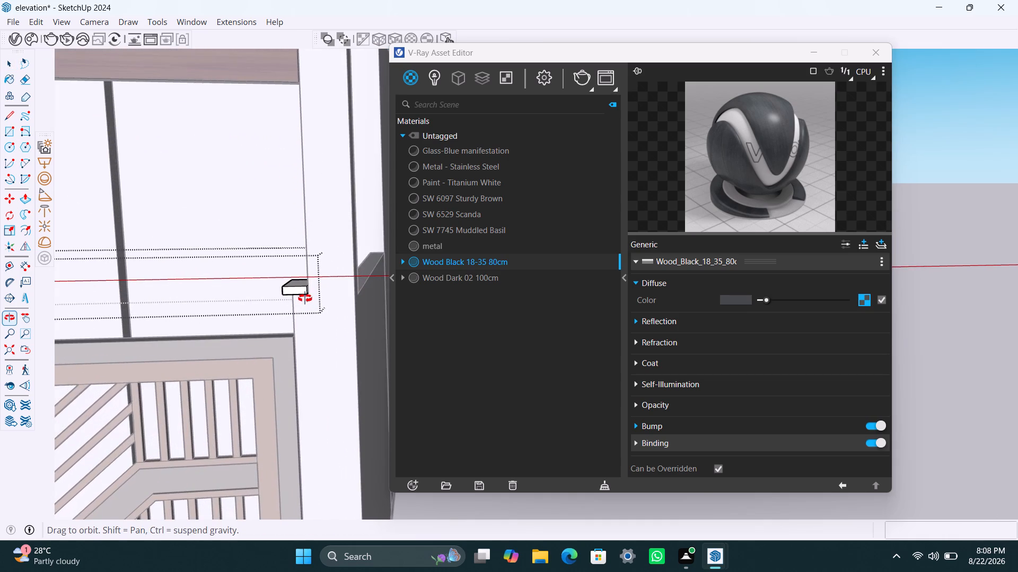
{"action": "middle_click_drag", "start_coordinate": [305, 298], "coordinate": [304, 298]}
{"action": "scroll", "coordinate": [312, 292], "scroll_direction": "up", "scroll_amount": 11}
{"action": "middle_click_drag", "start_coordinate": [305, 289], "coordinate": [296, 284]}
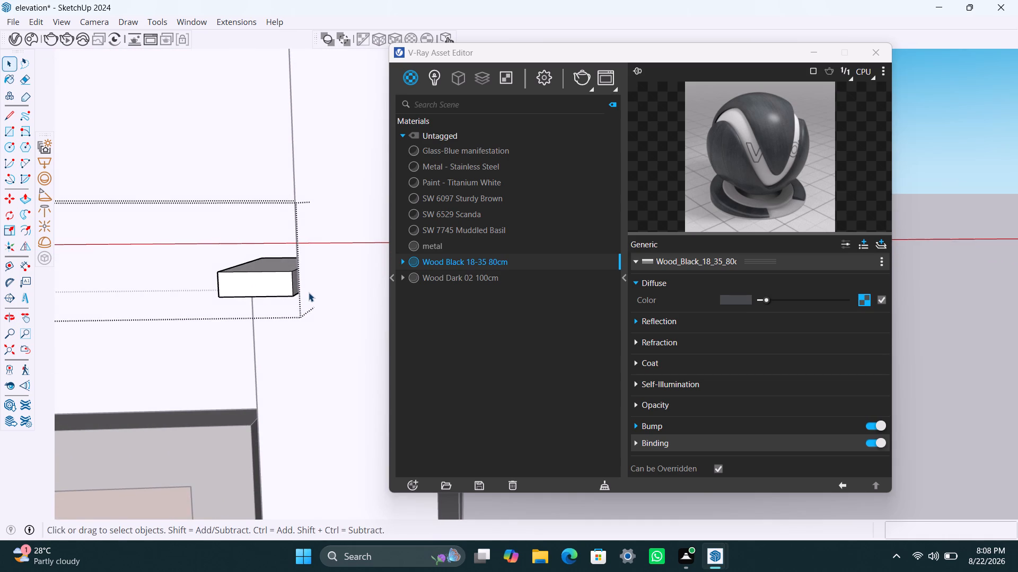
{"action": "key", "text": "space"}
{"action": "left_click", "coordinate": [326, 311]}
{"action": "left_click", "coordinate": [326, 311]}
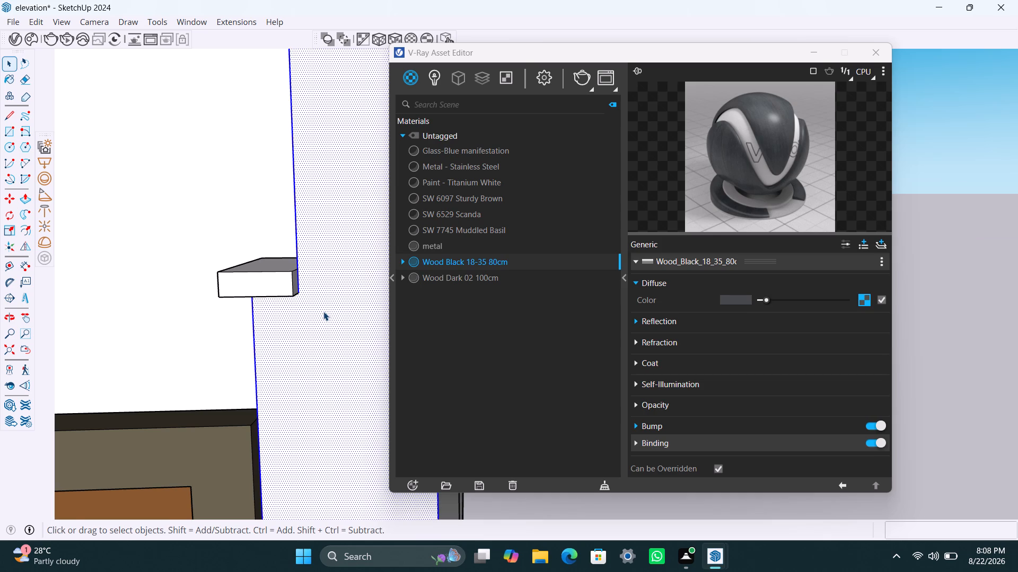
{"action": "key", "text": "l"}
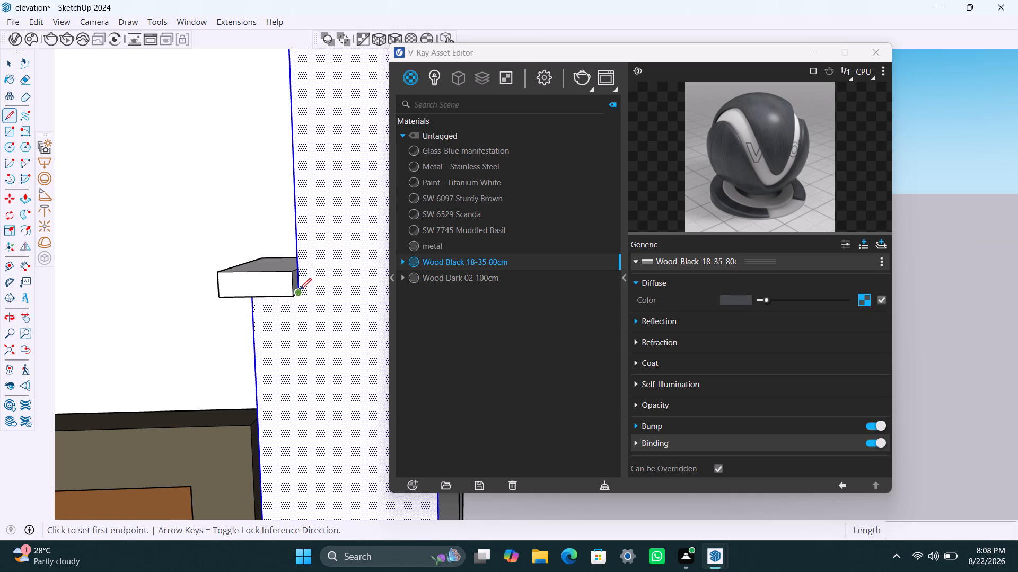
{"action": "left_click", "coordinate": [300, 290]}
{"action": "scroll", "coordinate": [341, 302], "scroll_direction": "down", "scroll_amount": 7}
{"action": "middle_click_drag", "start_coordinate": [343, 302], "coordinate": [207, 280]}
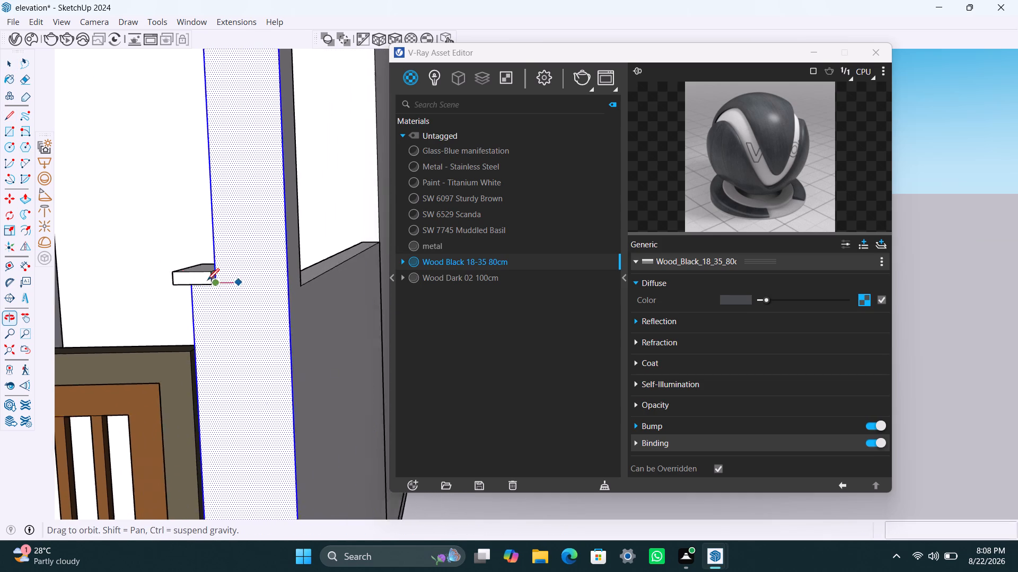
{"action": "middle_click_drag", "start_coordinate": [207, 280], "coordinate": [208, 281]}
{"action": "left_click", "coordinate": [255, 280]}
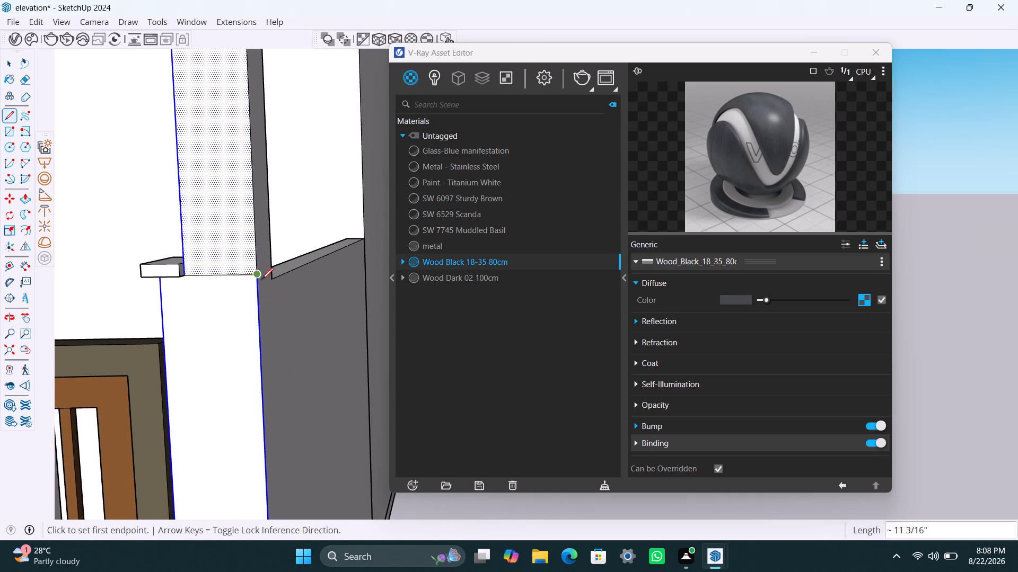
{"action": "key", "text": "space"}
Apply Wood Black 18-35 80cm to the wall strip face beside the gate and fit its texture with a bounding-box cubic projection.
{"action": "left_click", "coordinate": [221, 337]}
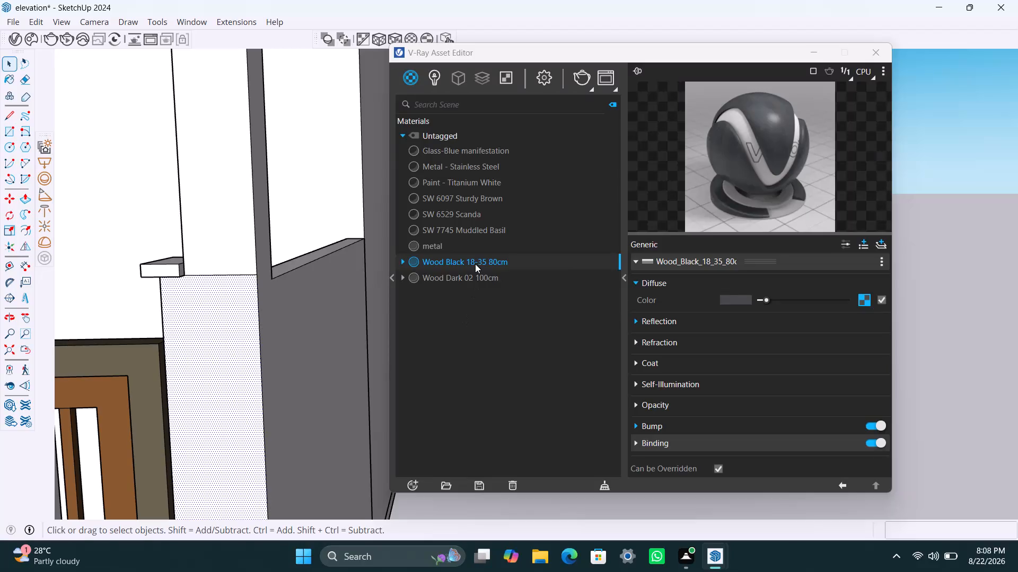
{"action": "right_click", "coordinate": [475, 264]}
{"action": "left_click", "coordinate": [496, 288]}
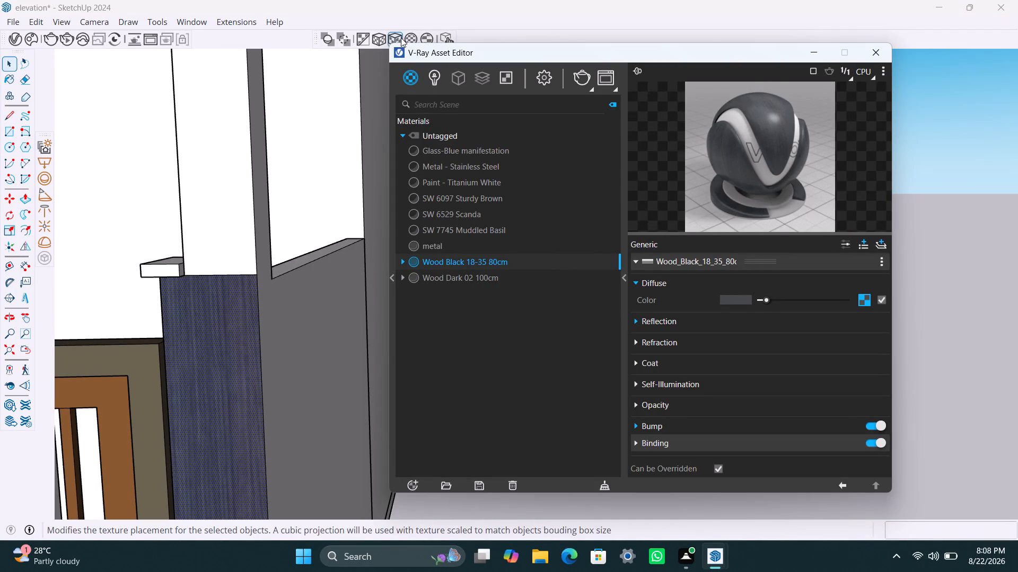
{"action": "left_click", "coordinate": [401, 38]}
{"action": "scroll", "coordinate": [279, 310], "scroll_direction": "down", "scroll_amount": 20}
{"action": "scroll", "coordinate": [279, 310], "scroll_direction": "down", "scroll_amount": 1}
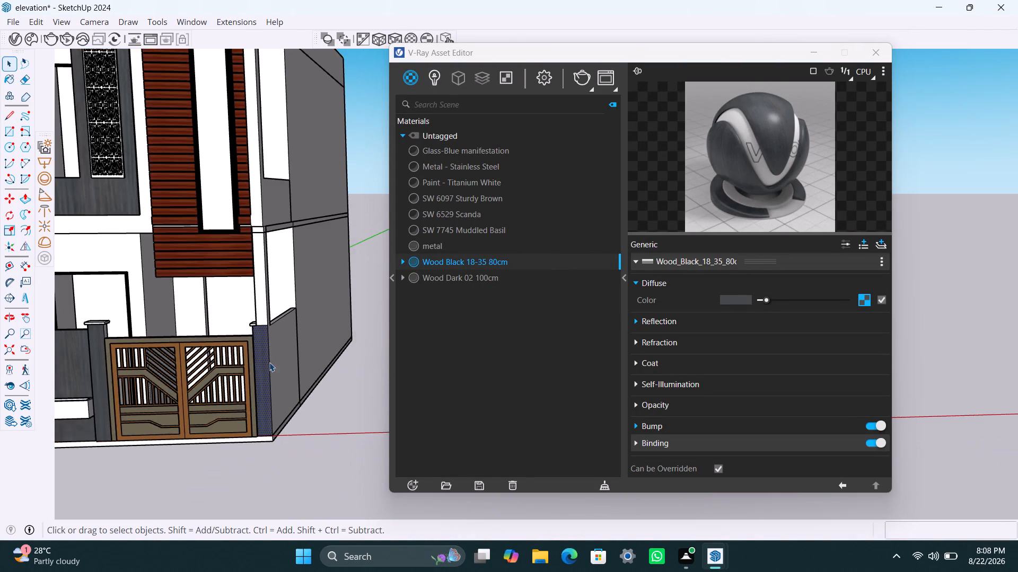
{"action": "scroll", "coordinate": [269, 362], "scroll_direction": "down", "scroll_amount": 4}
{"action": "middle_click_drag", "start_coordinate": [266, 379], "coordinate": [319, 376], "text": "shift"}
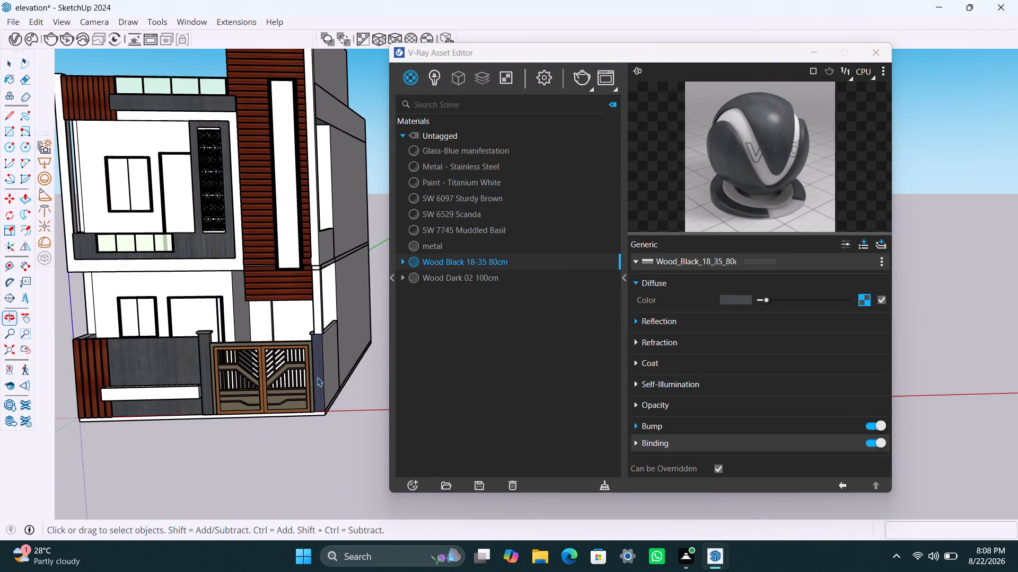
{"action": "key", "text": "space"}
{"action": "left_click", "coordinate": [309, 430]}
Apply the metal material to the gate pillar caps.
{"action": "scroll", "coordinate": [176, 367], "scroll_direction": "down", "scroll_amount": 6}
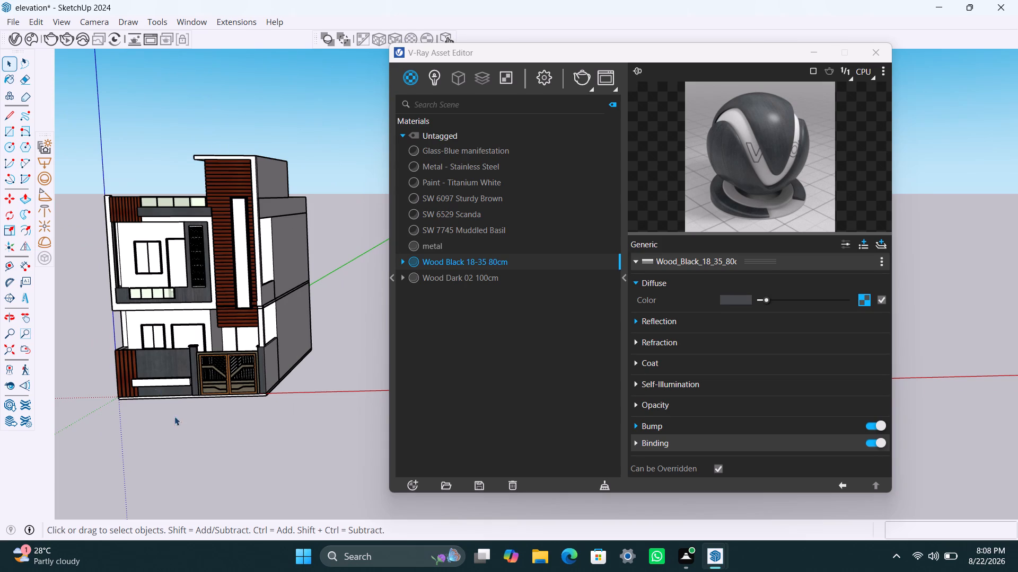
{"action": "scroll", "coordinate": [180, 398], "scroll_direction": "up", "scroll_amount": 3}
{"action": "middle_click_drag", "start_coordinate": [187, 365], "coordinate": [227, 370]}
{"action": "scroll", "coordinate": [229, 359], "scroll_direction": "up", "scroll_amount": 7}
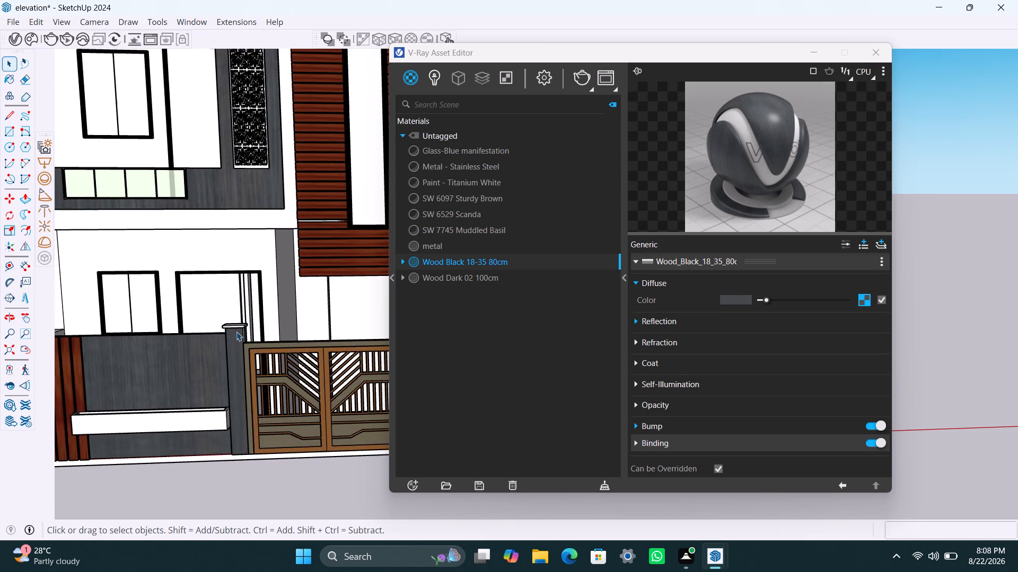
{"action": "scroll", "coordinate": [237, 332], "scroll_direction": "up", "scroll_amount": 6}
{"action": "left_click", "coordinate": [238, 321]}
{"action": "left_click", "coordinate": [238, 321]}
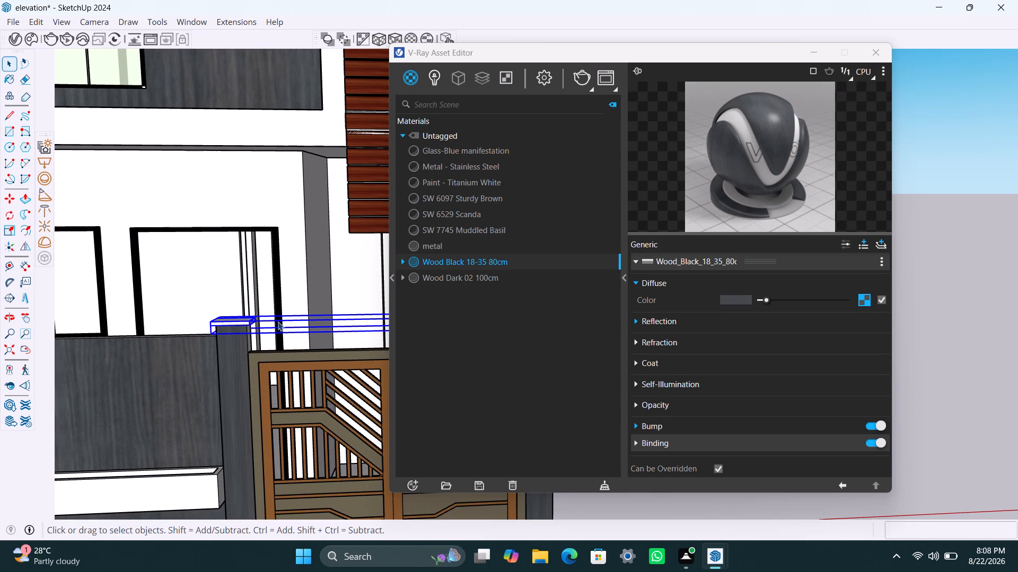
{"action": "left_click", "coordinate": [435, 243]}
{"action": "right_click", "coordinate": [435, 243]}
{"action": "left_click", "coordinate": [452, 265]}
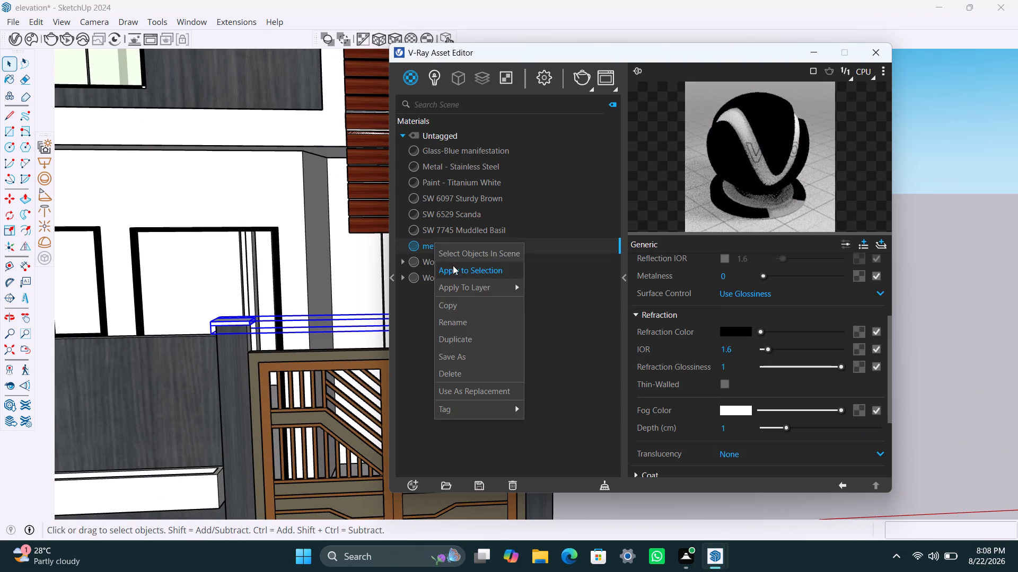
{"action": "scroll", "coordinate": [293, 364], "scroll_direction": "down", "scroll_amount": 17}
{"action": "left_click", "coordinate": [250, 443]}
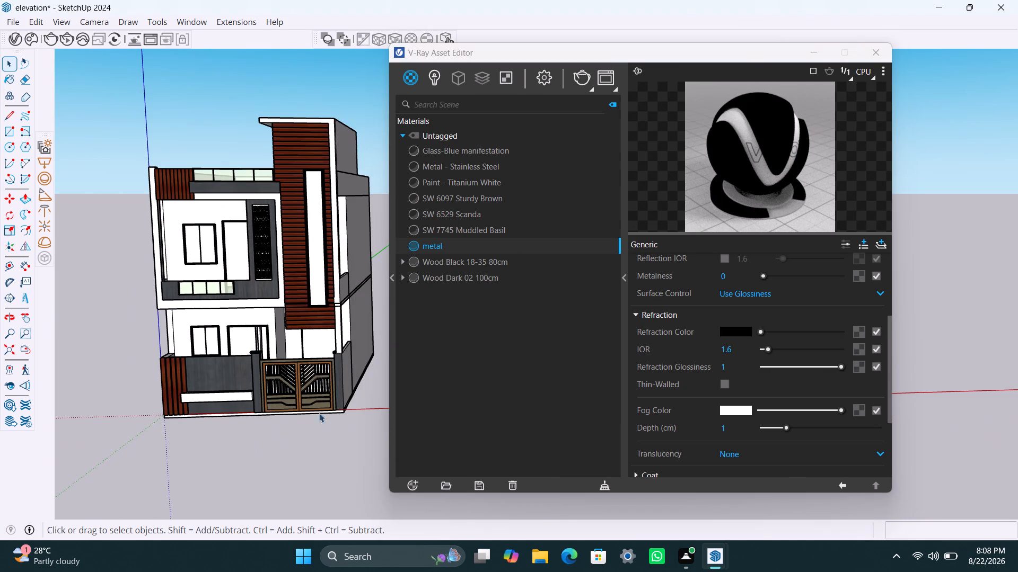
Apply the metal material to all the pergola slats on the tower's roof.
{"action": "scroll", "coordinate": [250, 419], "scroll_direction": "down", "scroll_amount": 3}
{"action": "middle_click_drag", "start_coordinate": [277, 422], "coordinate": [296, 413], "text": "shift"}
{"action": "scroll", "coordinate": [238, 356], "scroll_direction": "up", "scroll_amount": 1}
{"action": "middle_click_drag", "start_coordinate": [244, 390], "coordinate": [301, 398]}
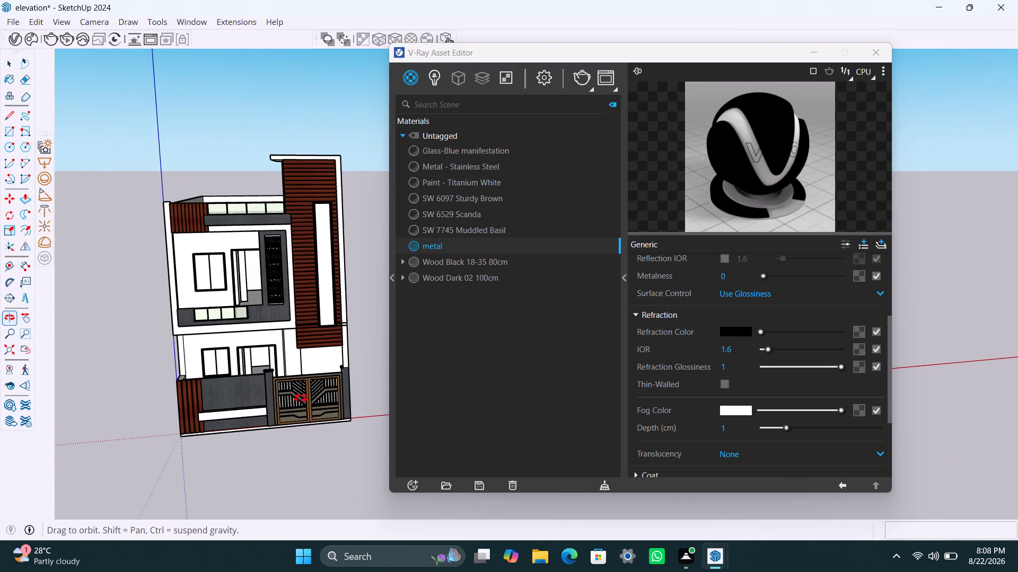
{"action": "middle_click_drag", "start_coordinate": [301, 398], "coordinate": [301, 397]}
{"action": "scroll", "coordinate": [285, 373], "scroll_direction": "up", "scroll_amount": 2}
{"action": "middle_click_drag", "start_coordinate": [283, 370], "coordinate": [292, 364]}
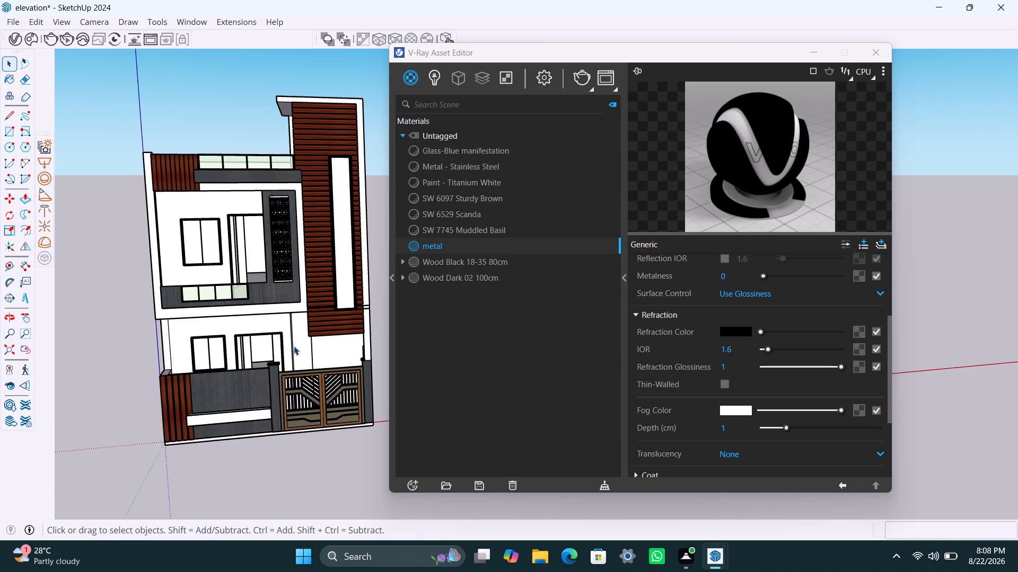
{"action": "middle_click_drag", "start_coordinate": [276, 323], "coordinate": [265, 379]}
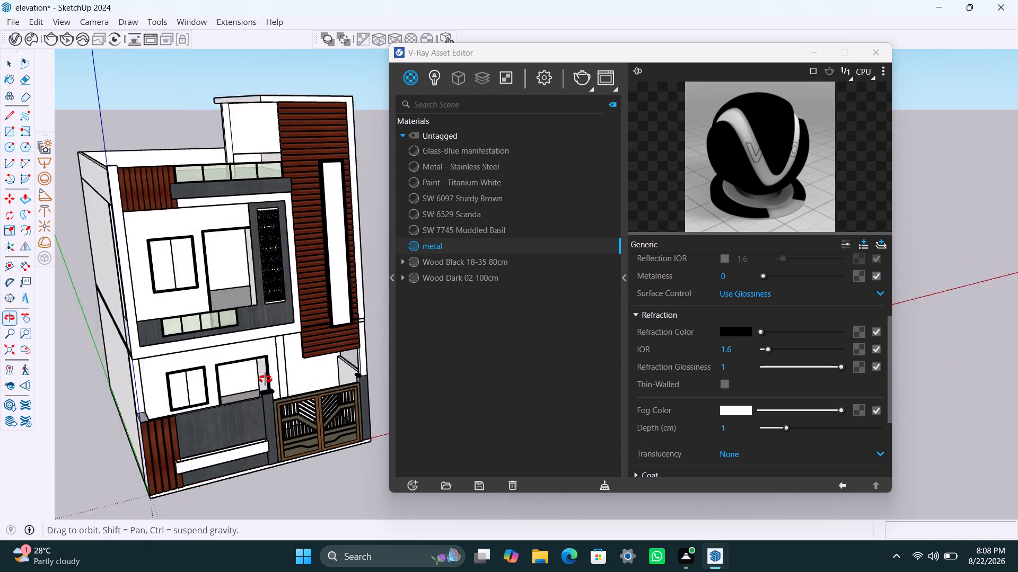
{"action": "middle_click_drag", "start_coordinate": [265, 379], "coordinate": [157, 444]}
{"action": "middle_click_drag", "start_coordinate": [319, 224], "coordinate": [258, 326]}
{"action": "scroll", "coordinate": [281, 247], "scroll_direction": "up", "scroll_amount": 2}
{"action": "middle_click_drag", "start_coordinate": [284, 266], "coordinate": [291, 277]}
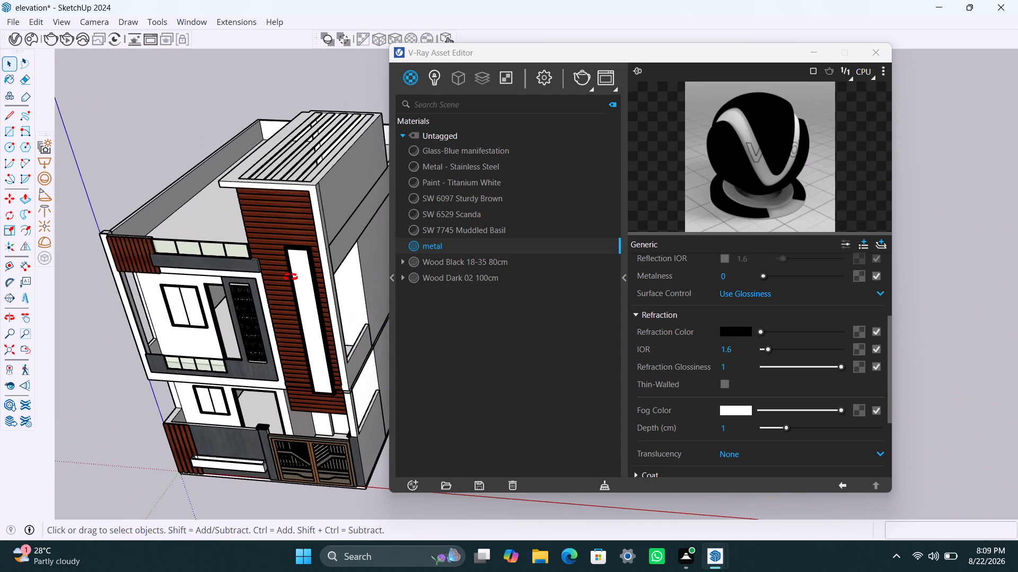
{"action": "middle_click_drag", "start_coordinate": [291, 277], "coordinate": [341, 347]}
{"action": "scroll", "coordinate": [261, 264], "scroll_direction": "up", "scroll_amount": 3}
{"action": "middle_click_drag", "start_coordinate": [261, 258], "coordinate": [315, 317]}
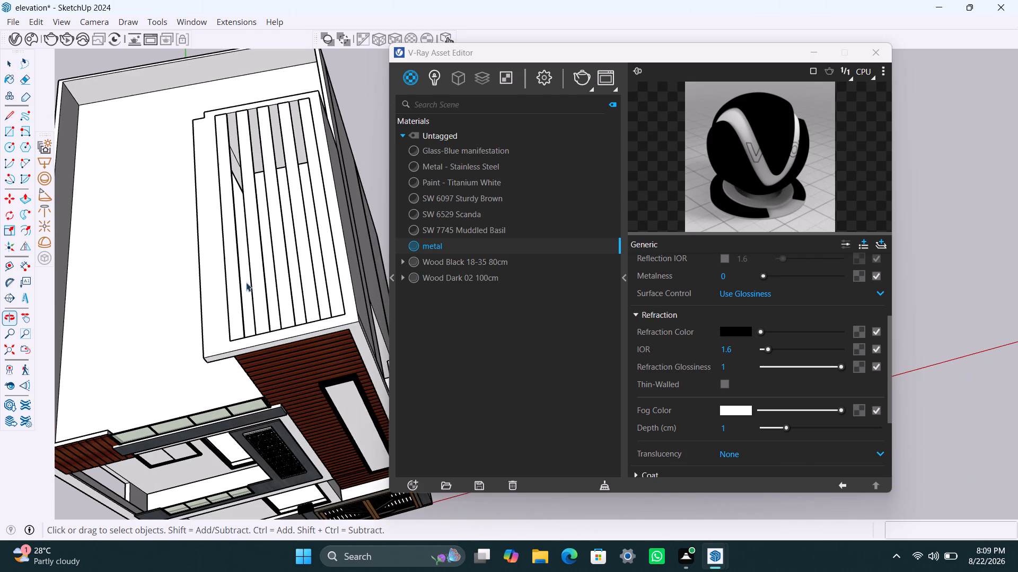
{"action": "left_click", "coordinate": [230, 256]}
{"action": "left_click", "coordinate": [244, 243], "text": "shift"}
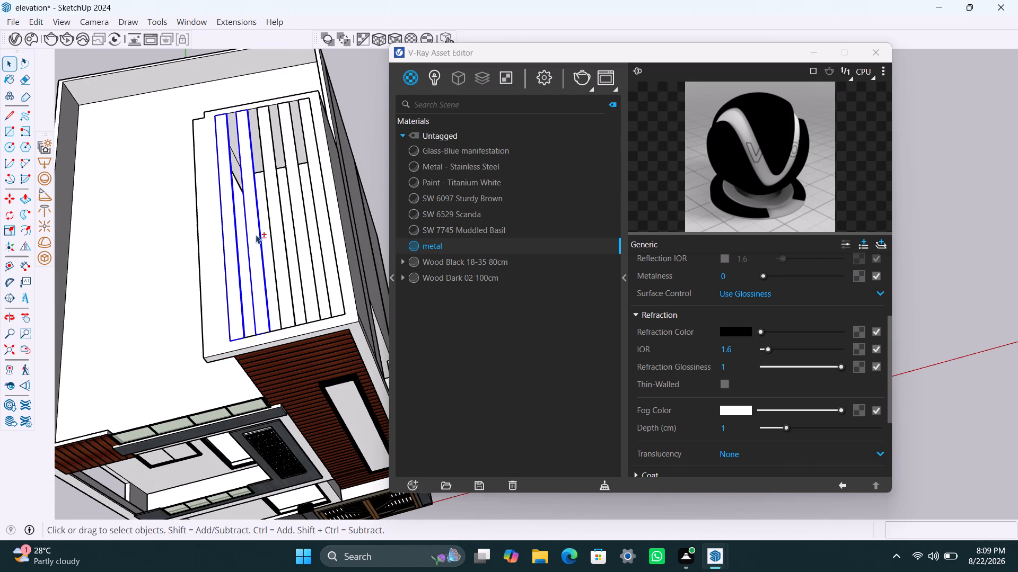
{"action": "left_click", "coordinate": [277, 231], "text": "shift"}
{"action": "left_click", "coordinate": [302, 216], "text": "shift"}
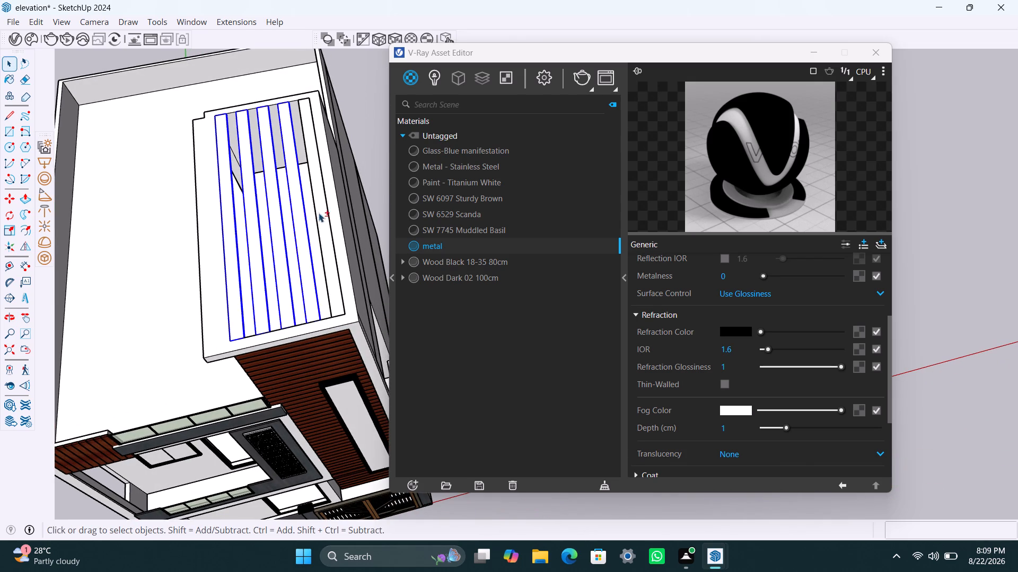
{"action": "left_click", "coordinate": [324, 201], "text": "shift"}
{"action": "right_click", "coordinate": [453, 249]}
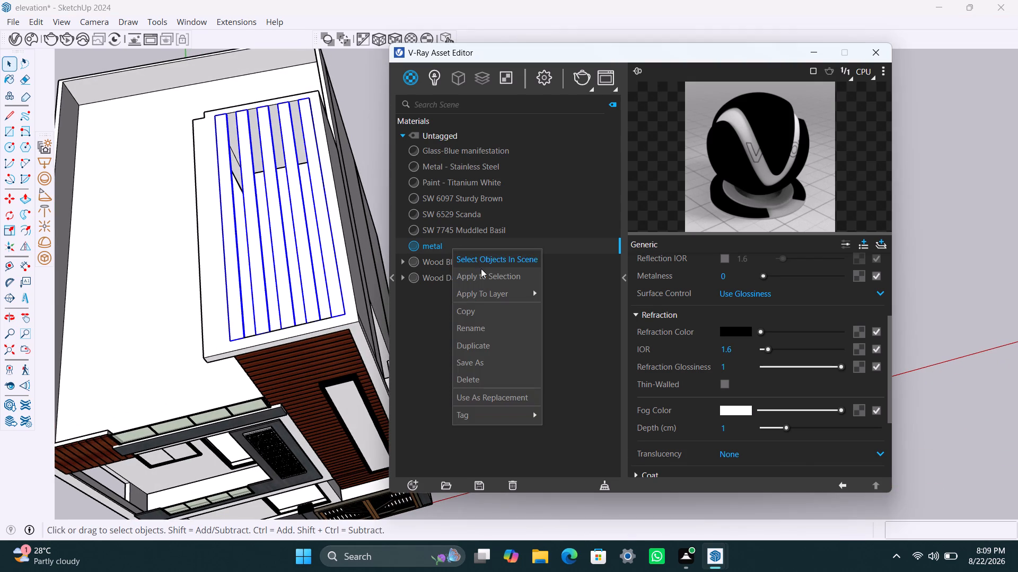
{"action": "left_click", "coordinate": [481, 271]}
{"action": "left_click", "coordinate": [377, 120]}
Examine the tower roof and the whole front elevation with the materials applied so far.
{"action": "scroll", "coordinate": [326, 284], "scroll_direction": "down", "scroll_amount": 4}
{"action": "middle_click_drag", "start_coordinate": [293, 310], "coordinate": [287, 280]}
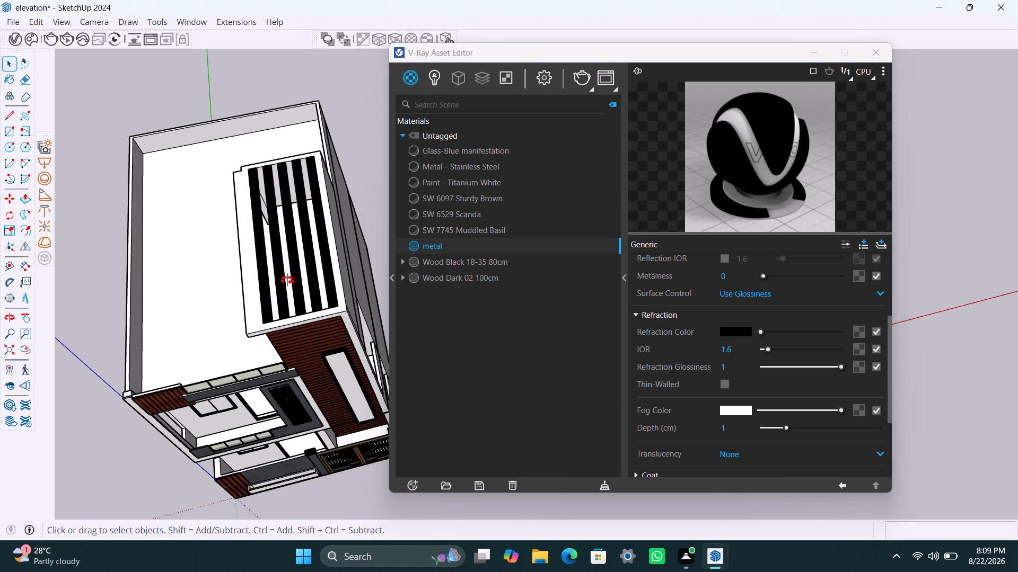
{"action": "middle_click_drag", "start_coordinate": [287, 280], "coordinate": [310, 77]}
{"action": "scroll", "coordinate": [260, 199], "scroll_direction": "up", "scroll_amount": 2}
{"action": "middle_click_drag", "start_coordinate": [254, 248], "coordinate": [346, 156]}
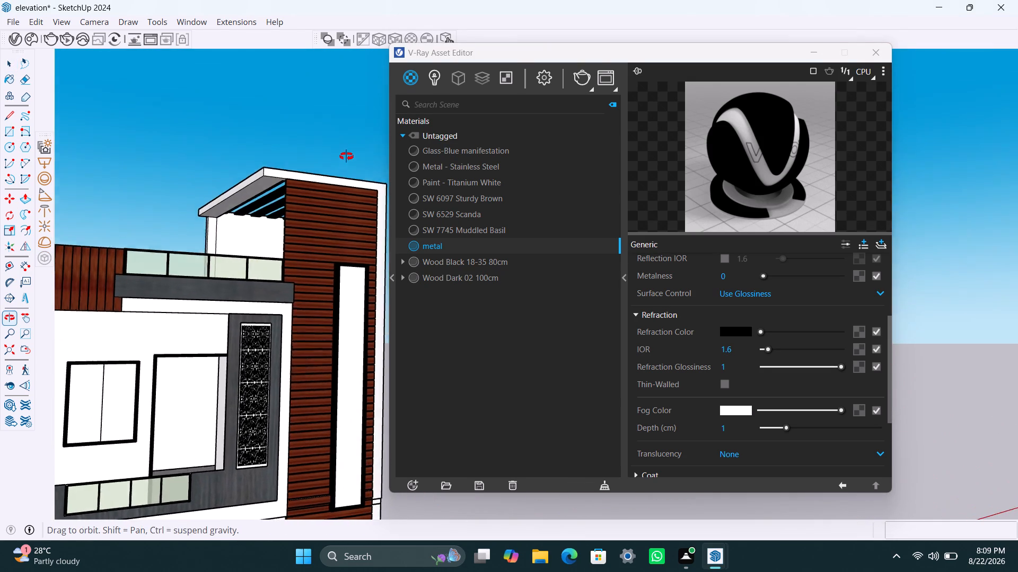
{"action": "middle_click_drag", "start_coordinate": [346, 156], "coordinate": [246, 184]}
{"action": "scroll", "coordinate": [246, 237], "scroll_direction": "down", "scroll_amount": 3}
{"action": "middle_click_drag", "start_coordinate": [282, 284], "coordinate": [277, 284], "text": "shift"}
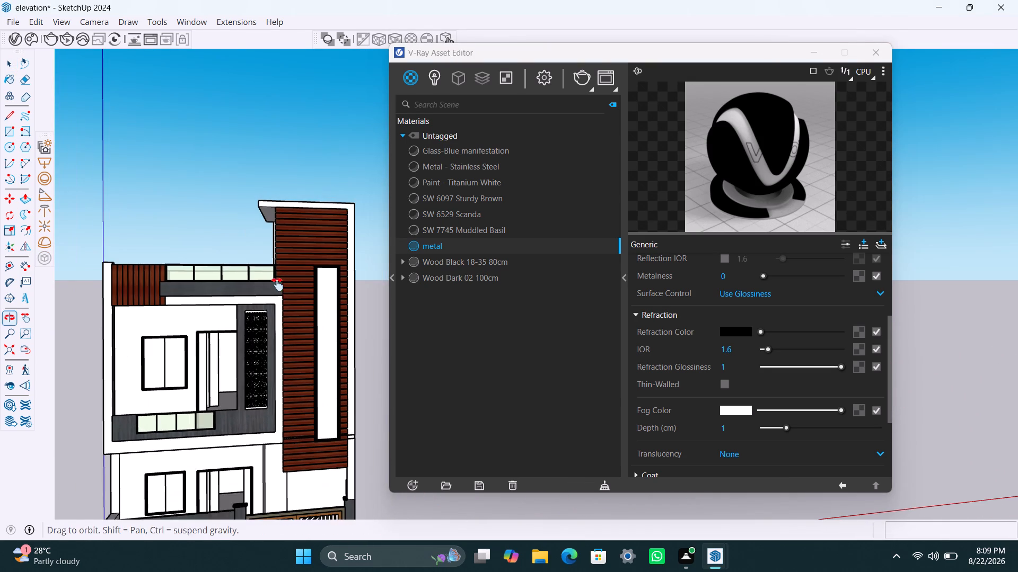
{"action": "middle_click_drag", "start_coordinate": [277, 284], "coordinate": [235, 284], "text": "shift"}
{"action": "scroll", "coordinate": [264, 260], "scroll_direction": "down", "scroll_amount": 3}
{"action": "middle_click_drag", "start_coordinate": [256, 288], "coordinate": [247, 248]}
{"action": "scroll", "coordinate": [245, 267], "scroll_direction": "down", "scroll_amount": 3}
{"action": "middle_click_drag", "start_coordinate": [217, 291], "coordinate": [205, 286]}
{"action": "scroll", "coordinate": [206, 286], "scroll_direction": "down", "scroll_amount": 3}
{"action": "middle_click_drag", "start_coordinate": [208, 298], "coordinate": [283, 301]}
{"action": "scroll", "coordinate": [280, 308], "scroll_direction": "up", "scroll_amount": 7}
{"action": "middle_click_drag", "start_coordinate": [289, 301], "coordinate": [243, 300]}
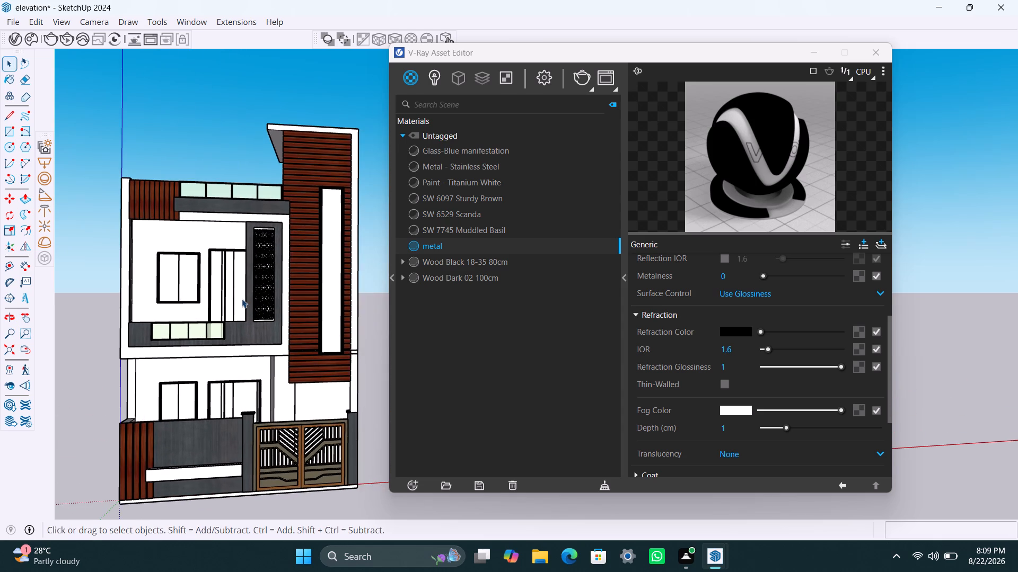
{"action": "scroll", "coordinate": [242, 298], "scroll_direction": "down", "scroll_amount": 1}
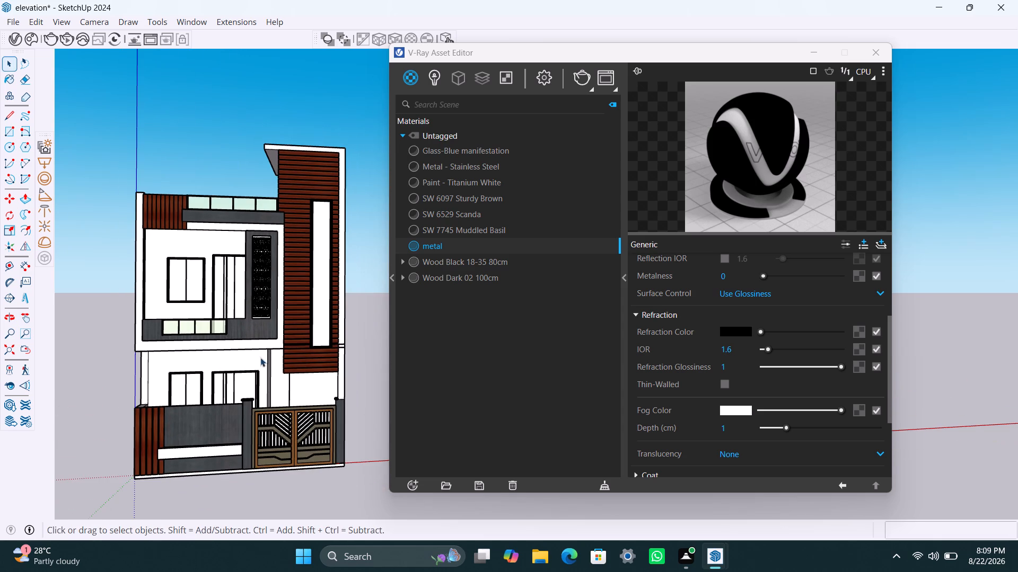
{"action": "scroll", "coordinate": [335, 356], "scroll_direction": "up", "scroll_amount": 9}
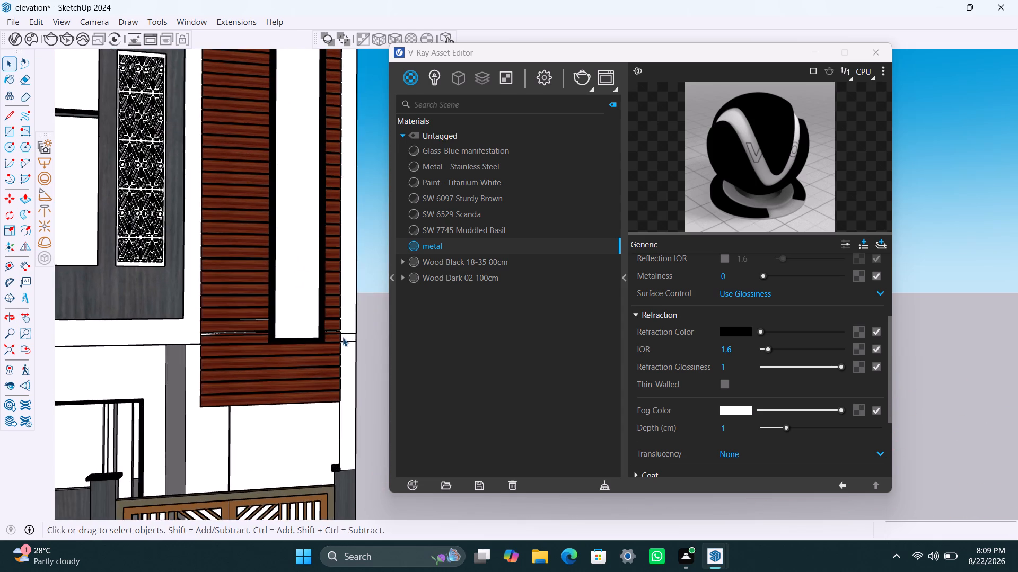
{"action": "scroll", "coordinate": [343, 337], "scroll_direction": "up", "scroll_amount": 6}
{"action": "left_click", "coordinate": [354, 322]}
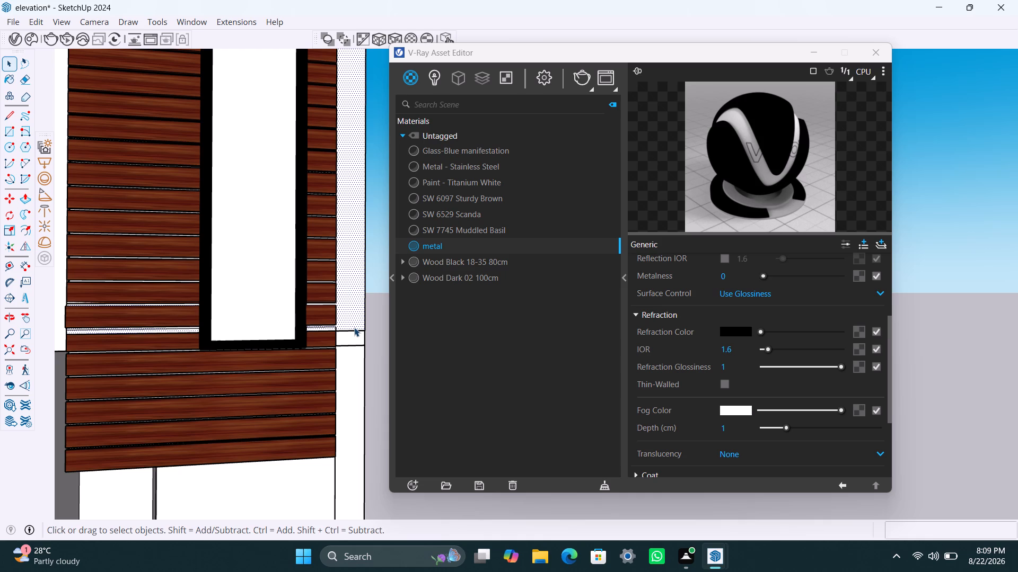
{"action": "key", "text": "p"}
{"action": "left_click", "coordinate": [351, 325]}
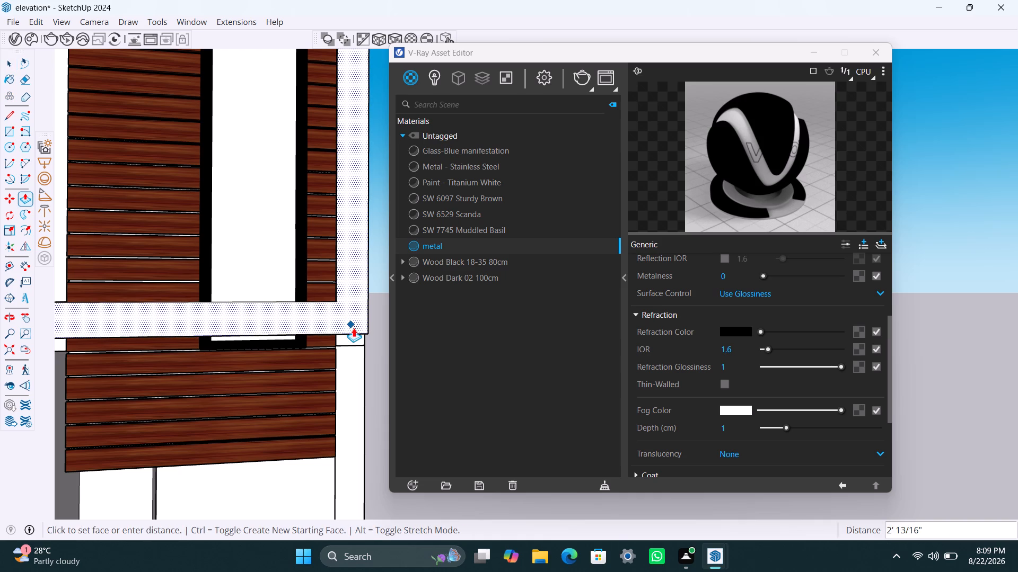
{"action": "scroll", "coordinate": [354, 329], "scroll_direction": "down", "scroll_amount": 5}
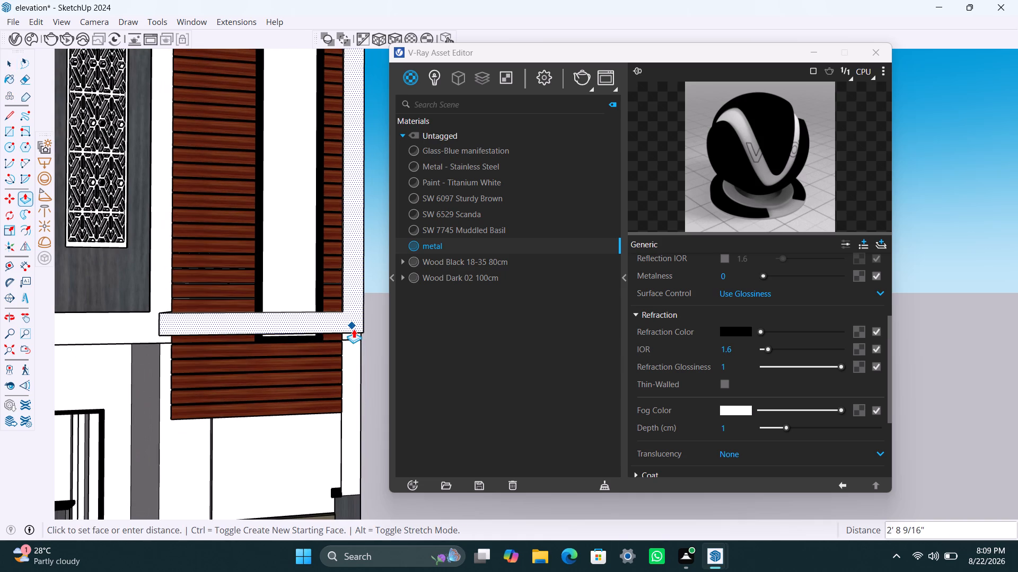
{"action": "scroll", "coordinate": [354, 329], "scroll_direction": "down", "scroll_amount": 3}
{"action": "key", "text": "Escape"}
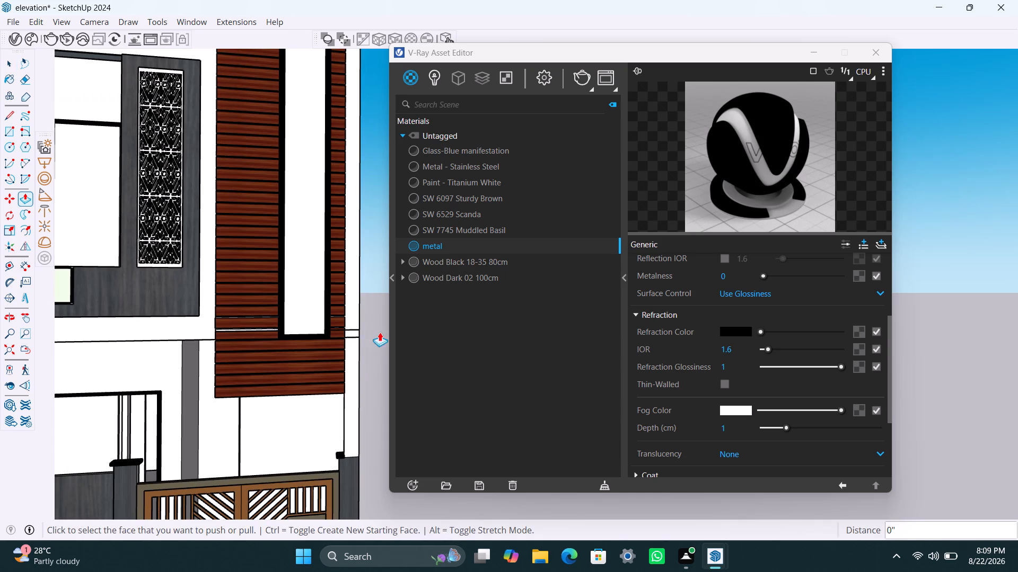
Push/pull the narrow recessed band on the white wall strip 2" forward, flush with the strip face below.
{"action": "left_click", "coordinate": [355, 332]}
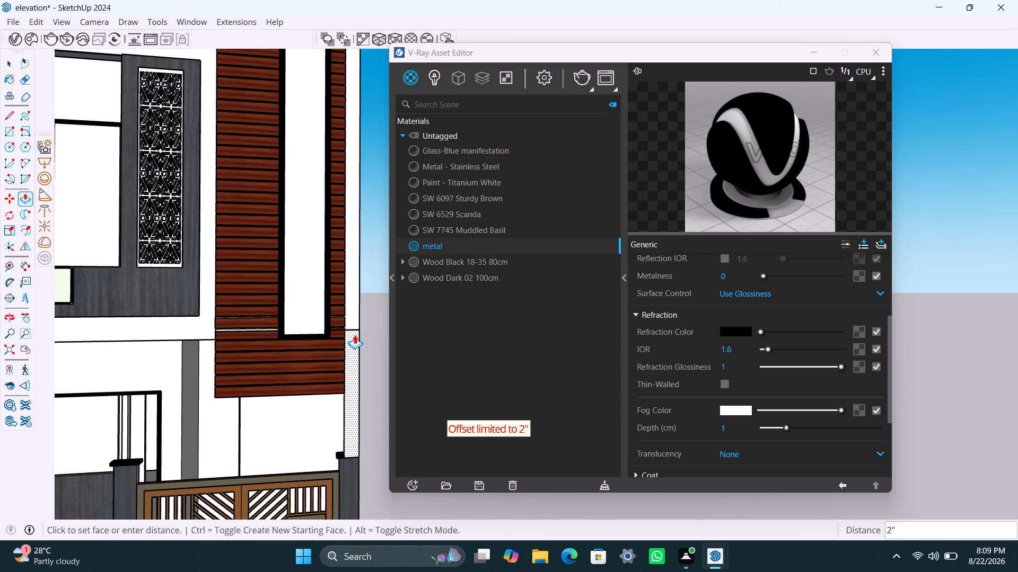
{"action": "left_click", "coordinate": [356, 341]}
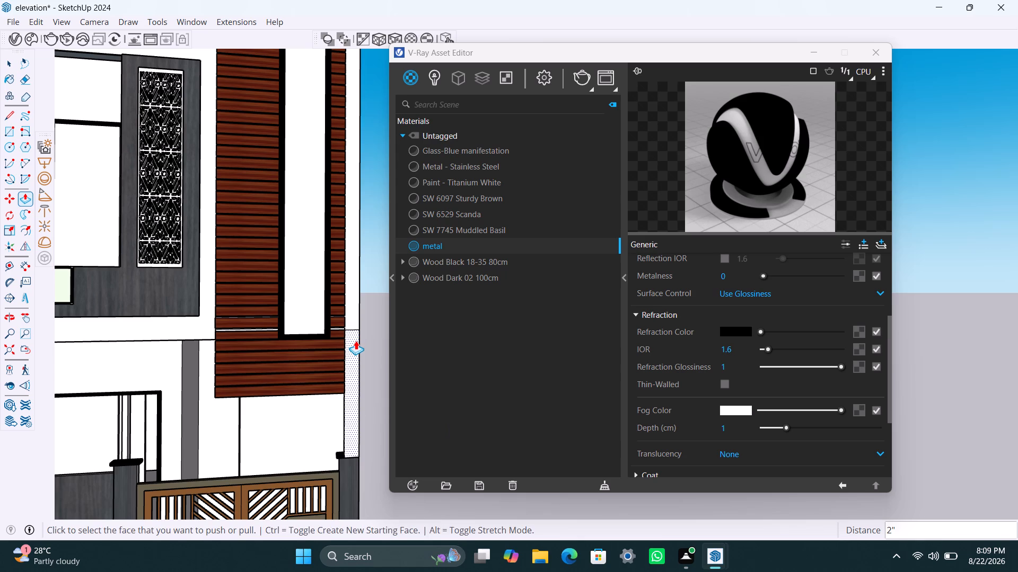
{"action": "key", "text": "space"}
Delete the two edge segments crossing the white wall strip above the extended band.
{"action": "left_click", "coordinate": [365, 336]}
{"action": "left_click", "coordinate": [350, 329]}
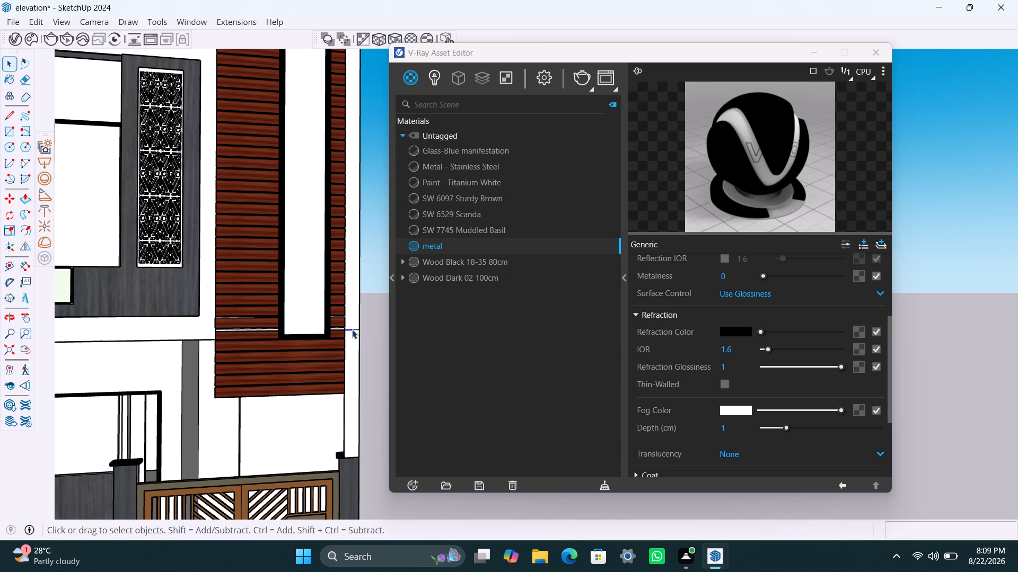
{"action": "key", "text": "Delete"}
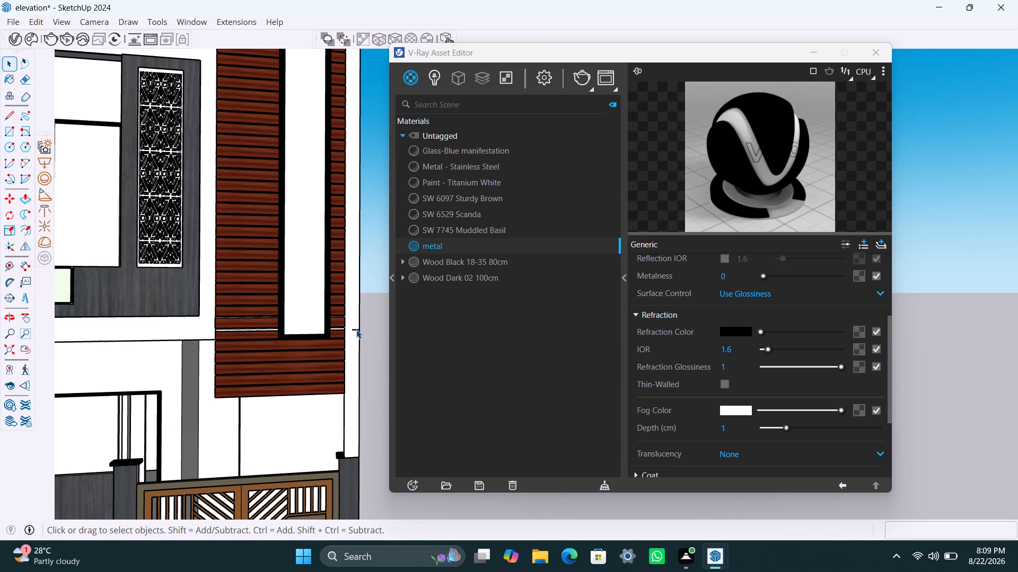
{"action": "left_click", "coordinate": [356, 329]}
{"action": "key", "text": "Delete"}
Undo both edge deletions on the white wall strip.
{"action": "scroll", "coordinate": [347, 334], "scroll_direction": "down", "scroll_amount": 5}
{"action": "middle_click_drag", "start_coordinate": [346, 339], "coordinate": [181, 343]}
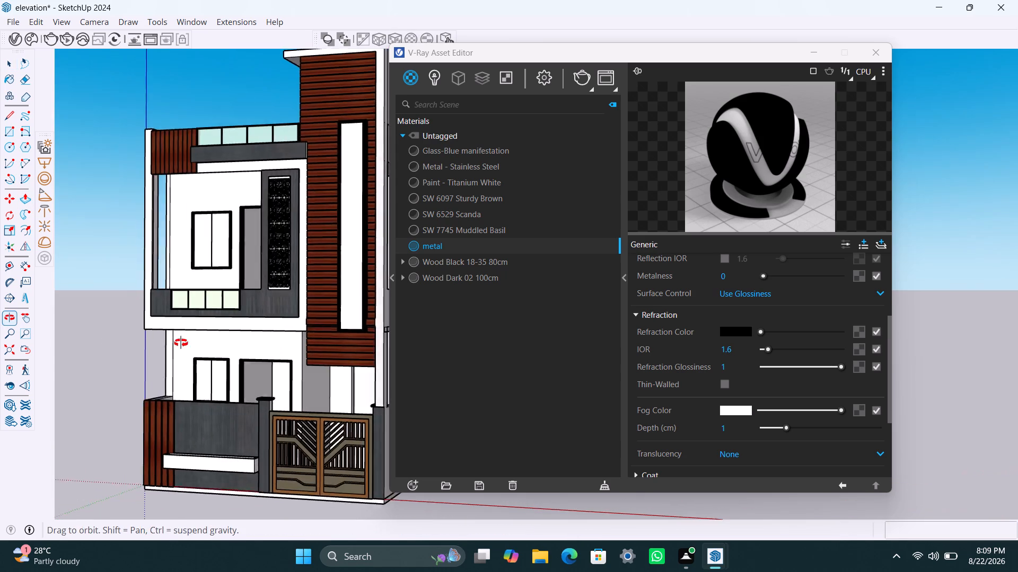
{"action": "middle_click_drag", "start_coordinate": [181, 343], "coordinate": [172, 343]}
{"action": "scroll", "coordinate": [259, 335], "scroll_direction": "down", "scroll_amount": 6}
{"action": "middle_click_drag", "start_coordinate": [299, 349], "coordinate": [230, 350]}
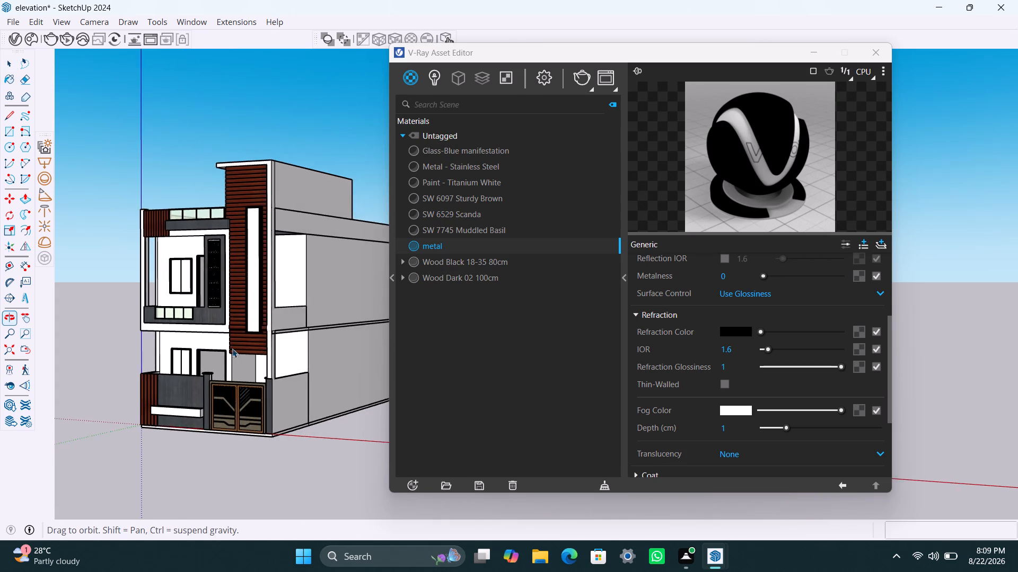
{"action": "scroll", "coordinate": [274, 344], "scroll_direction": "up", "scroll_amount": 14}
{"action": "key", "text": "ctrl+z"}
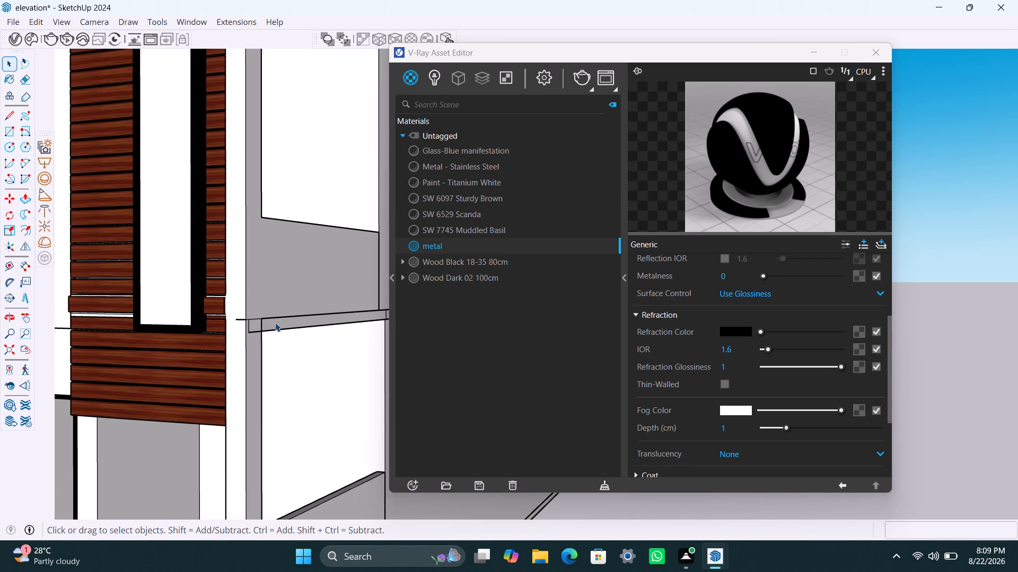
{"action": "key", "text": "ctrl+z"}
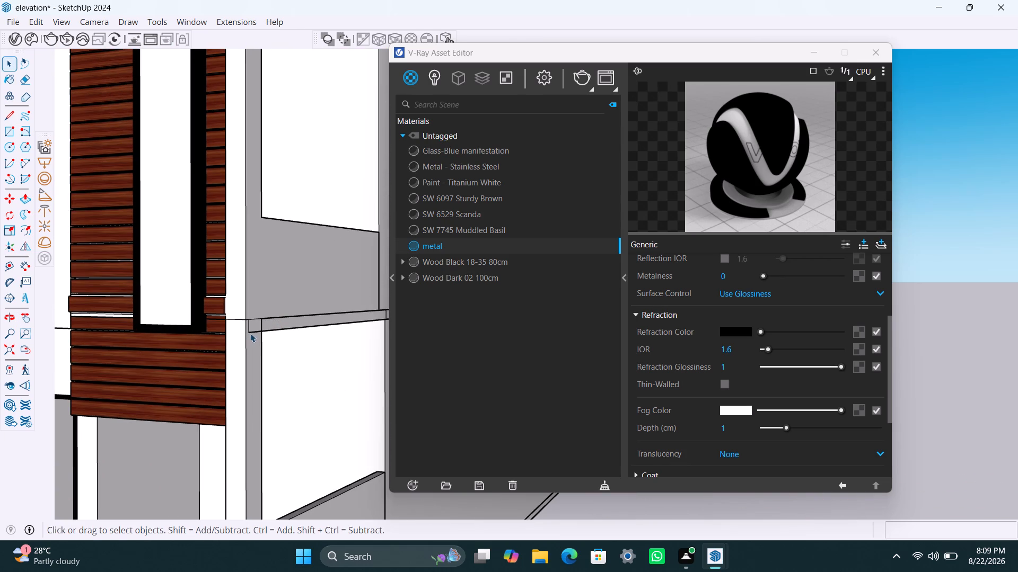
Select the entire house model and clean up its geometry with FixIt 101.
{"action": "left_click", "coordinate": [250, 328]}
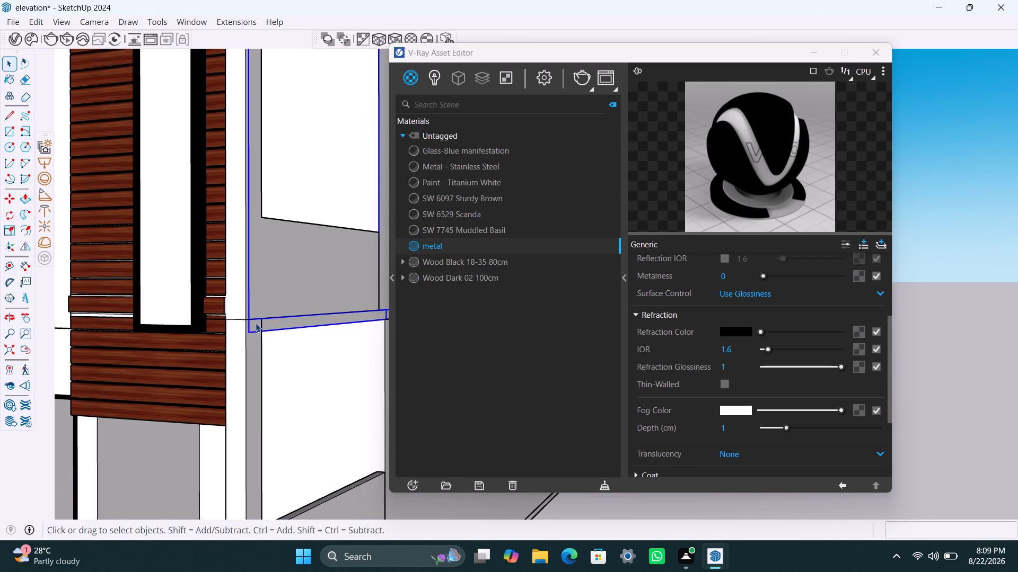
{"action": "scroll", "coordinate": [256, 323], "scroll_direction": "down", "scroll_amount": 15}
{"action": "left_click", "coordinate": [338, 468]}
{"action": "scroll", "coordinate": [164, 370], "scroll_direction": "down", "scroll_amount": 5}
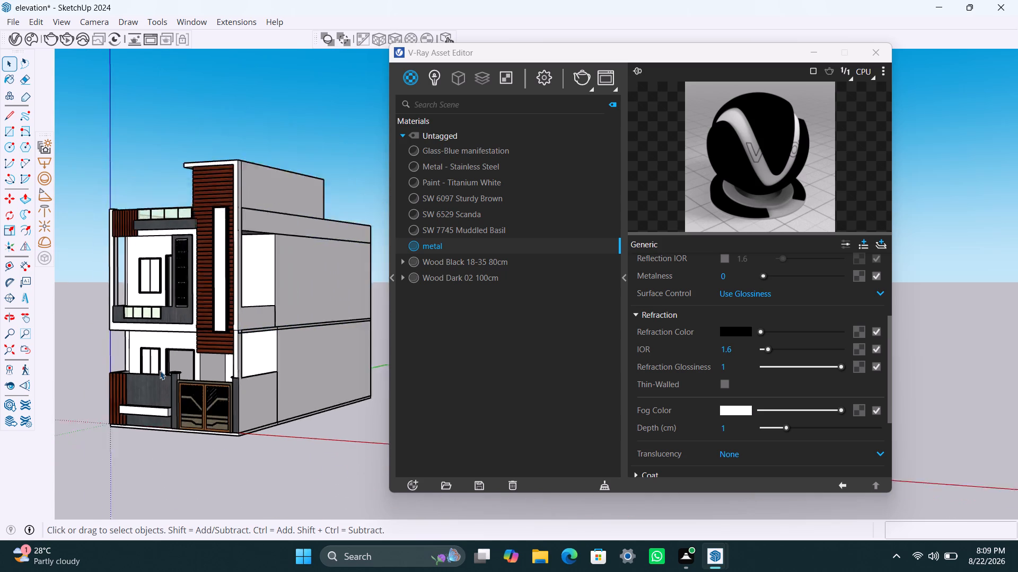
{"action": "middle_click_drag", "start_coordinate": [164, 373], "coordinate": [310, 387]}
{"action": "scroll", "coordinate": [235, 386], "scroll_direction": "down", "scroll_amount": 5}
{"action": "middle_click_drag", "start_coordinate": [197, 392], "coordinate": [275, 389], "text": "shift"}
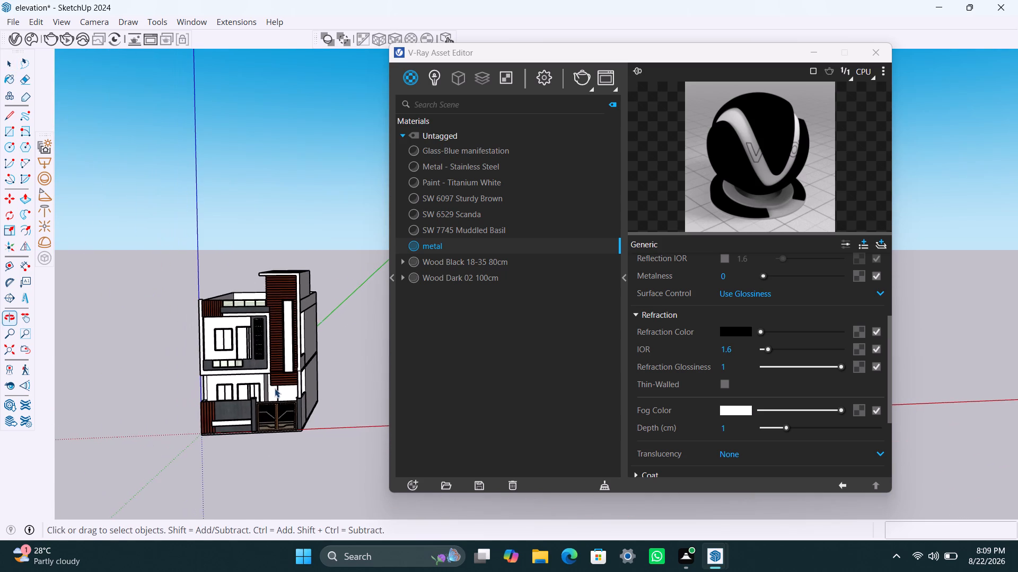
{"action": "scroll", "coordinate": [293, 368], "scroll_direction": "up", "scroll_amount": 3}
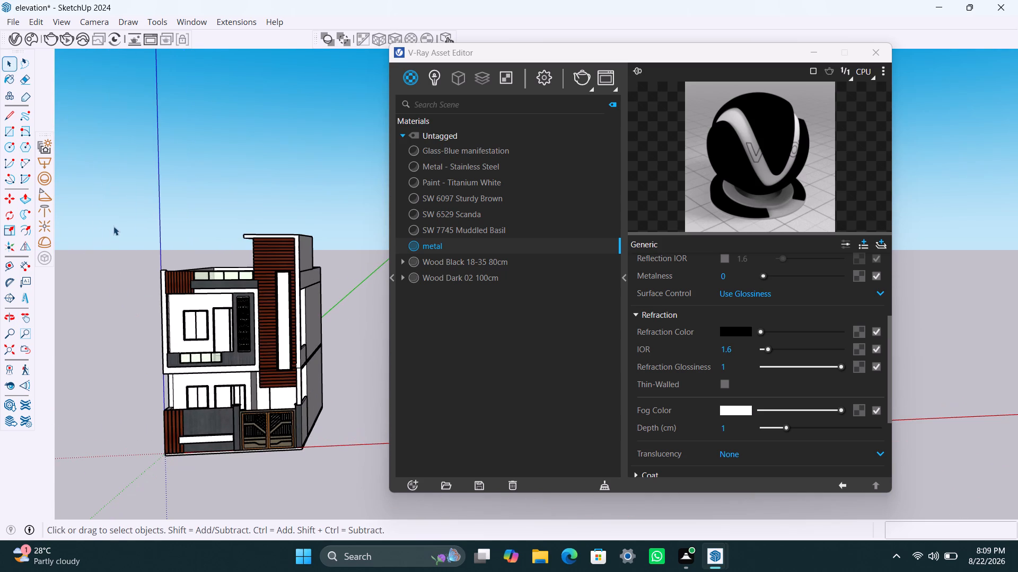
{"action": "left_click_drag", "start_coordinate": [116, 226], "coordinate": [351, 479]}
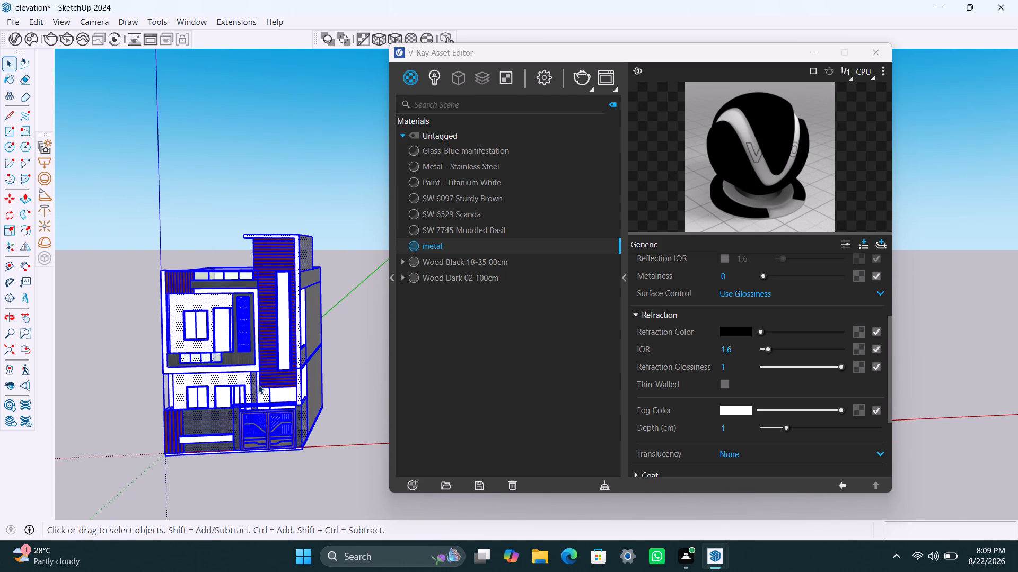
{"action": "right_click", "coordinate": [258, 384]}
{"action": "left_click", "coordinate": [298, 372]}
{"action": "left_click", "coordinate": [545, 336]}
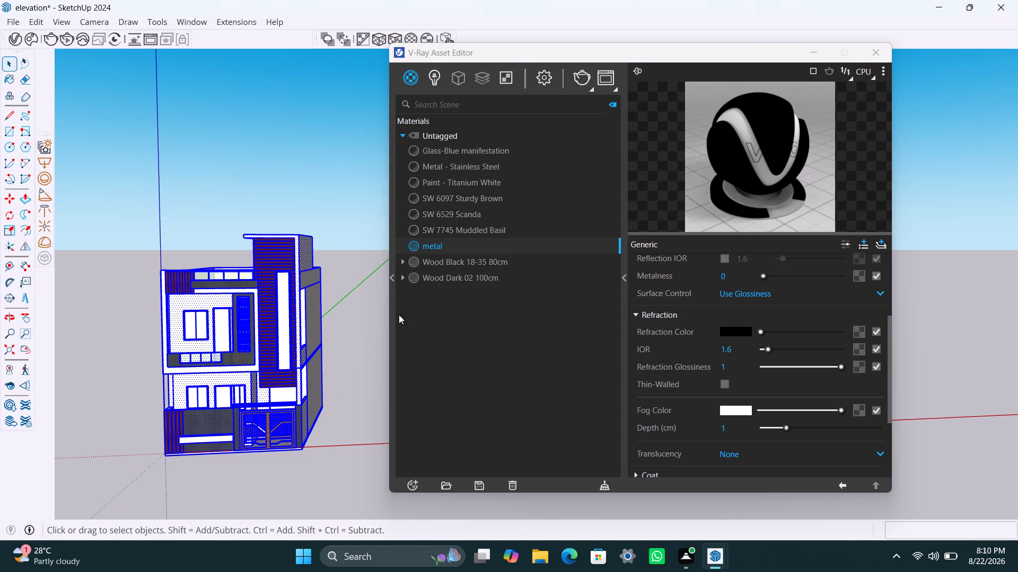
{"action": "left_click", "coordinate": [229, 213]}
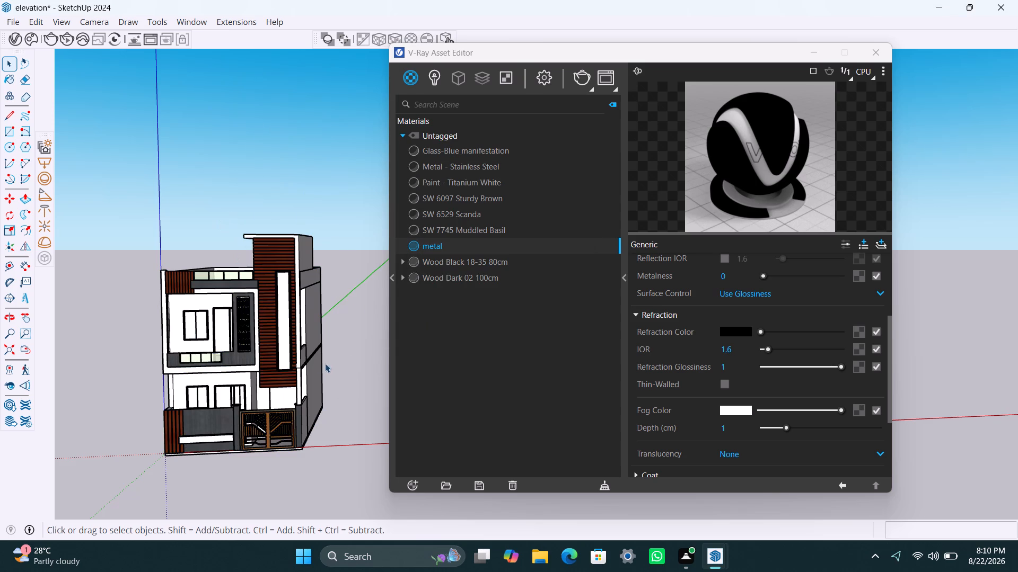
Select the whole house again, including the full depth of the side walls, and rerun FixIt 101 on it.
{"action": "scroll", "coordinate": [310, 402], "scroll_direction": "up", "scroll_amount": 3}
{"action": "scroll", "coordinate": [269, 387], "scroll_direction": "down", "scroll_amount": 2}
{"action": "middle_click_drag", "start_coordinate": [306, 390], "coordinate": [302, 391]}
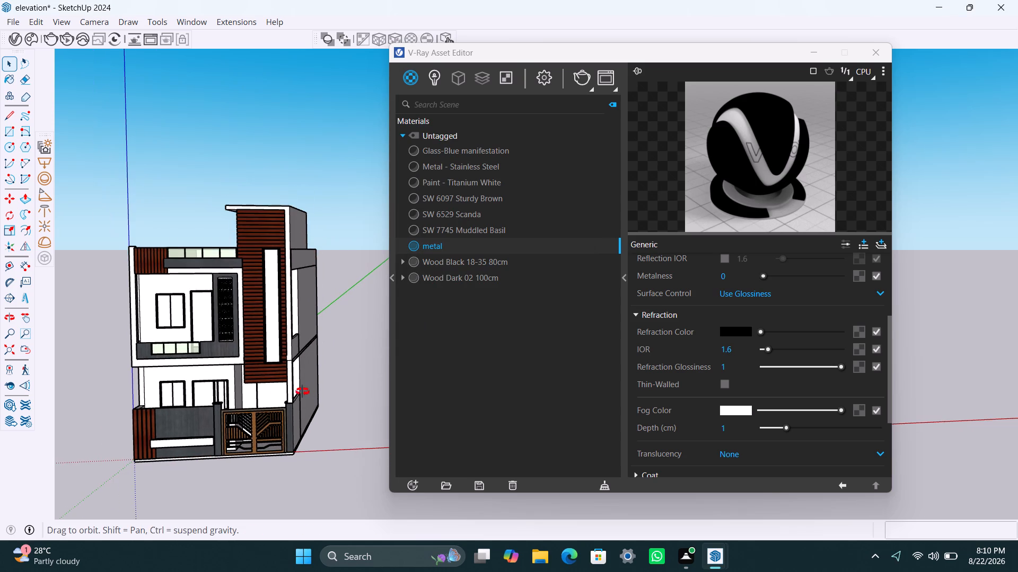
{"action": "middle_click_drag", "start_coordinate": [302, 391], "coordinate": [154, 388]}
{"action": "scroll", "coordinate": [315, 360], "scroll_direction": "up", "scroll_amount": 2}
{"action": "middle_click_drag", "start_coordinate": [317, 359], "coordinate": [171, 361]}
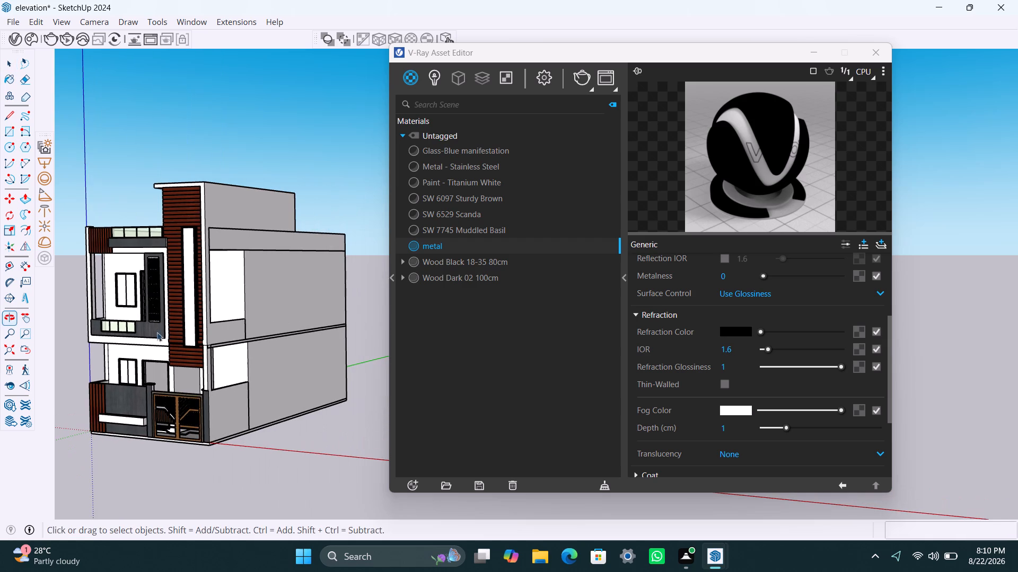
{"action": "left_click_drag", "start_coordinate": [75, 201], "coordinate": [326, 458]}
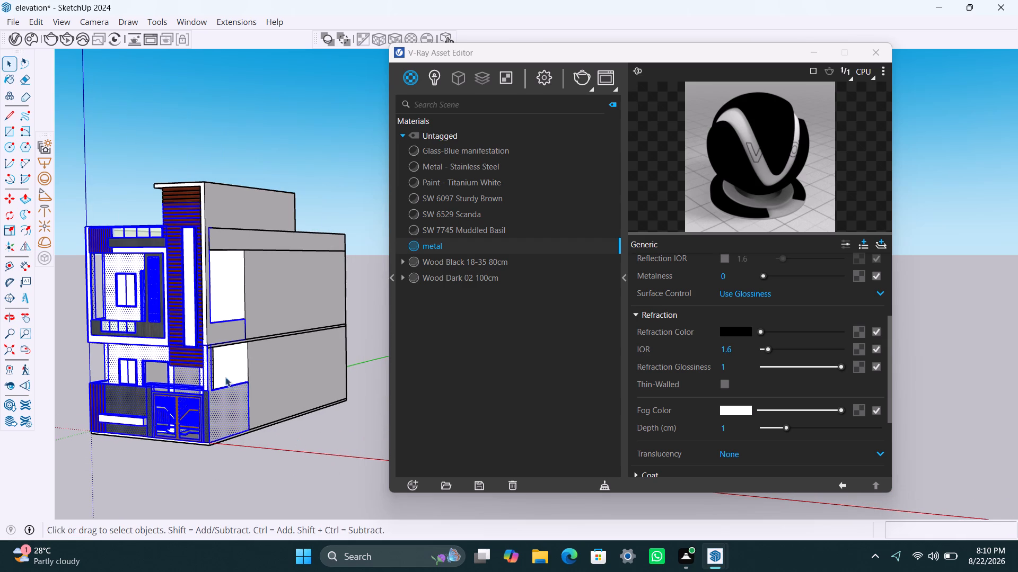
{"action": "scroll", "coordinate": [231, 381], "scroll_direction": "down", "scroll_amount": 11}
{"action": "left_click_drag", "start_coordinate": [118, 252], "coordinate": [340, 477]}
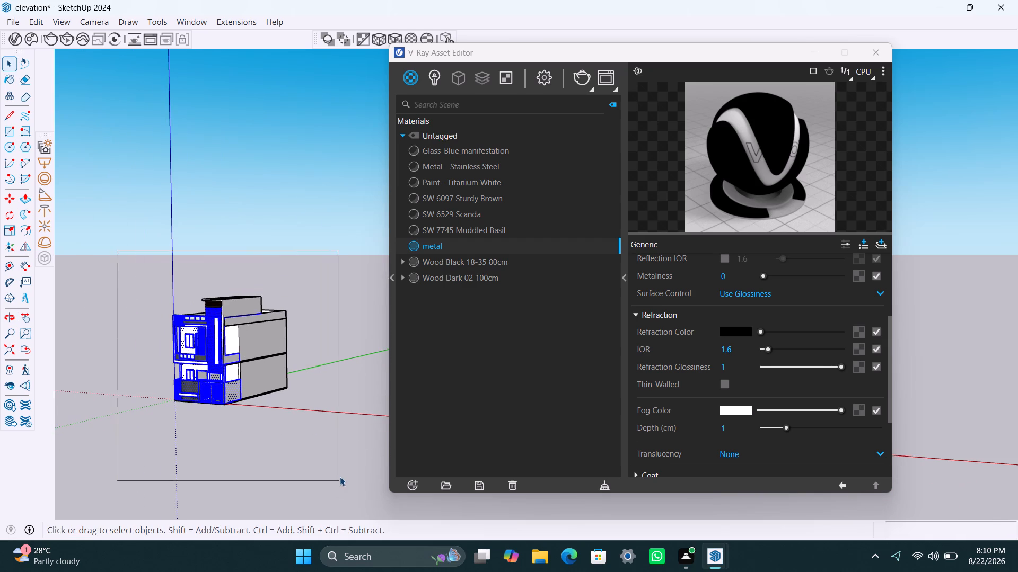
{"action": "left_click_drag", "start_coordinate": [340, 477], "coordinate": [339, 475]}
{"action": "right_click", "coordinate": [240, 384], "text": "shift"}
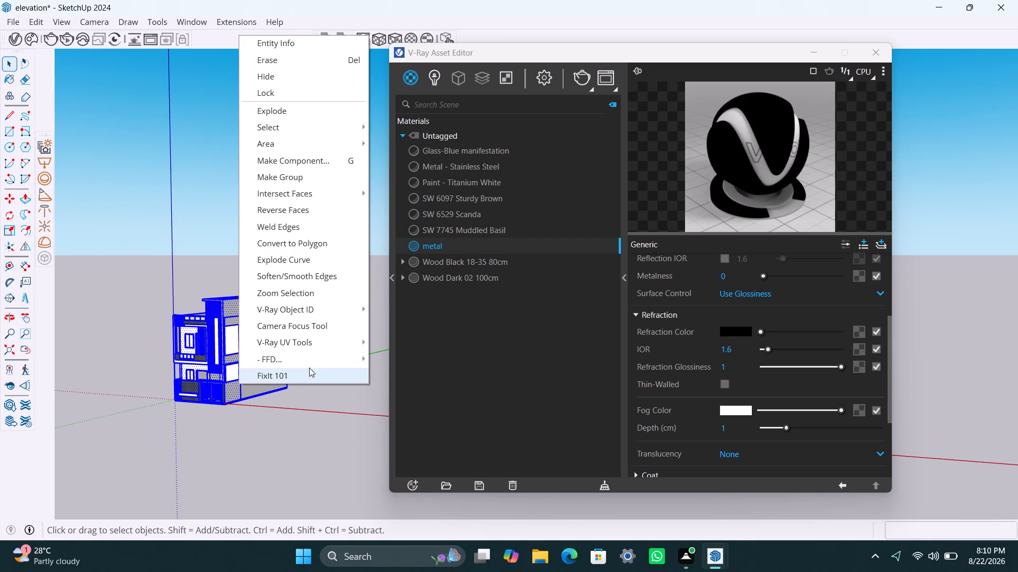
{"action": "left_click", "coordinate": [308, 368]}
{"action": "left_click", "coordinate": [543, 337]}
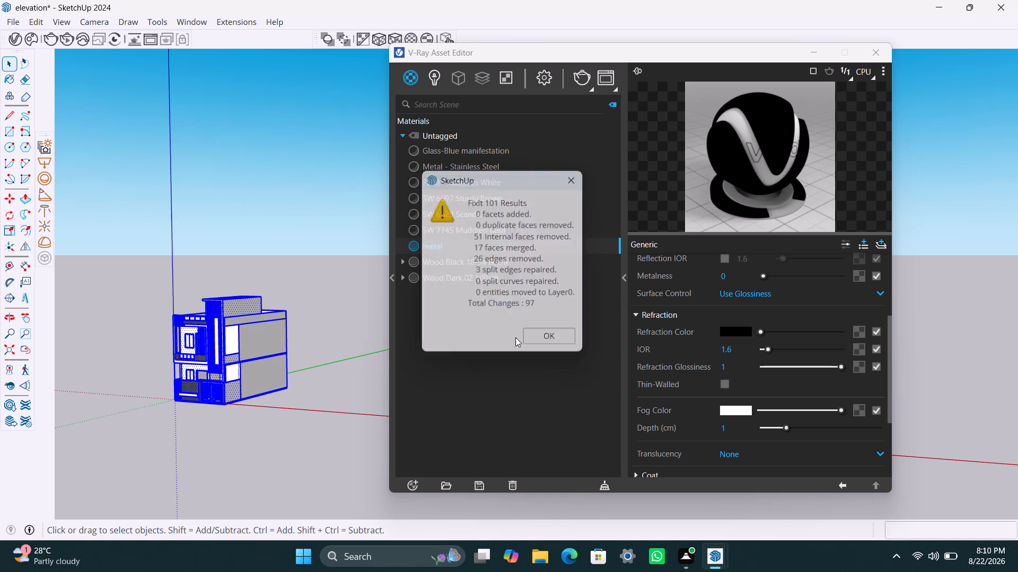
{"action": "left_click", "coordinate": [311, 401]}
Examine the cleaned-up front elevation and the corner where the floor band meets the side wall beside the cladding tower.
{"action": "scroll", "coordinate": [225, 379], "scroll_direction": "down", "scroll_amount": 5}
{"action": "middle_click_drag", "start_coordinate": [180, 405], "coordinate": [320, 446]}
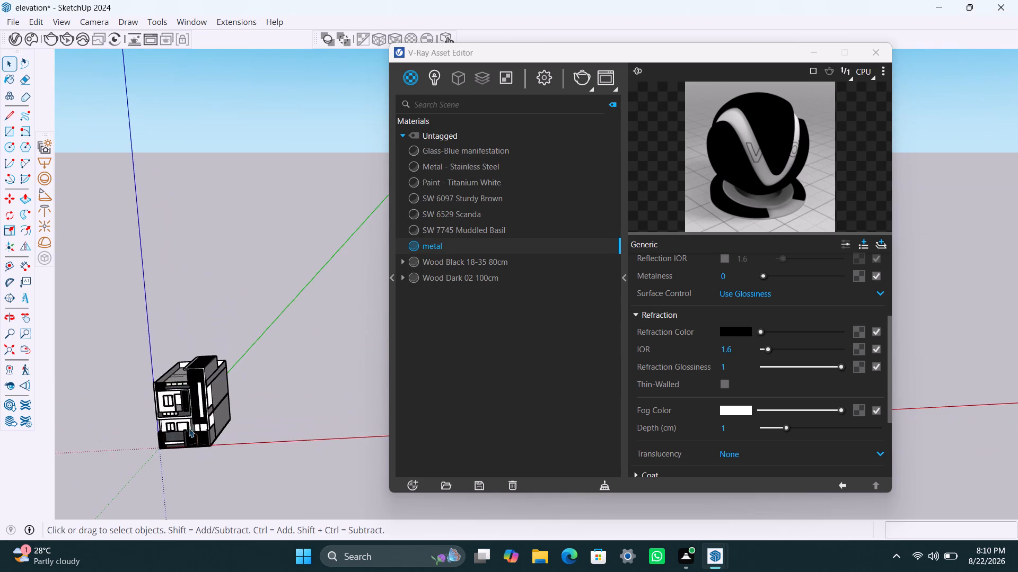
{"action": "scroll", "coordinate": [189, 428], "scroll_direction": "up", "scroll_amount": 10}
{"action": "middle_click_drag", "start_coordinate": [206, 399], "coordinate": [291, 337], "text": "shift"}
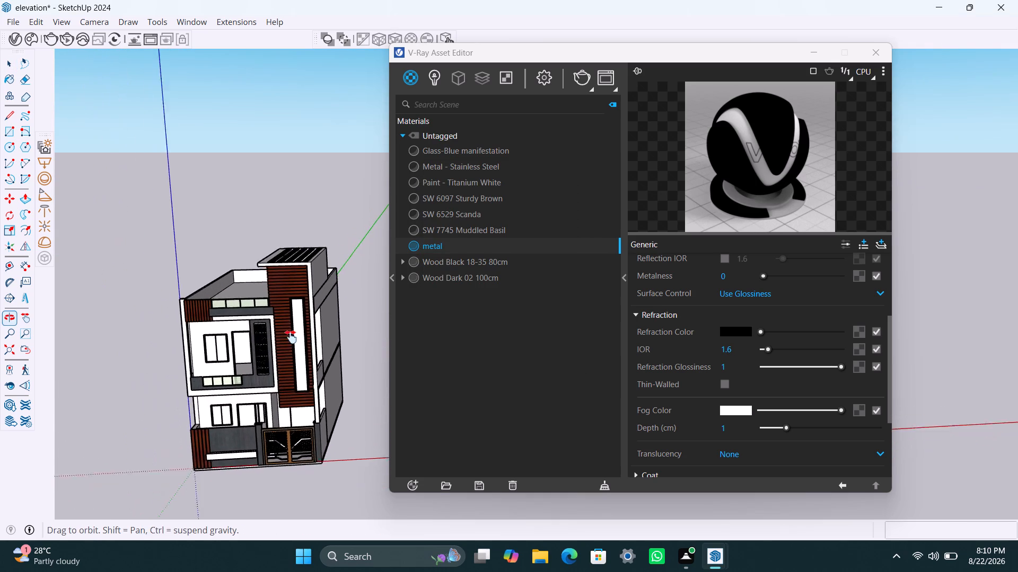
{"action": "middle_click_drag", "start_coordinate": [291, 337], "coordinate": [291, 325], "text": "shift"}
{"action": "scroll", "coordinate": [300, 360], "scroll_direction": "up", "scroll_amount": 6}
{"action": "middle_click_drag", "start_coordinate": [330, 370], "coordinate": [330, 368]}
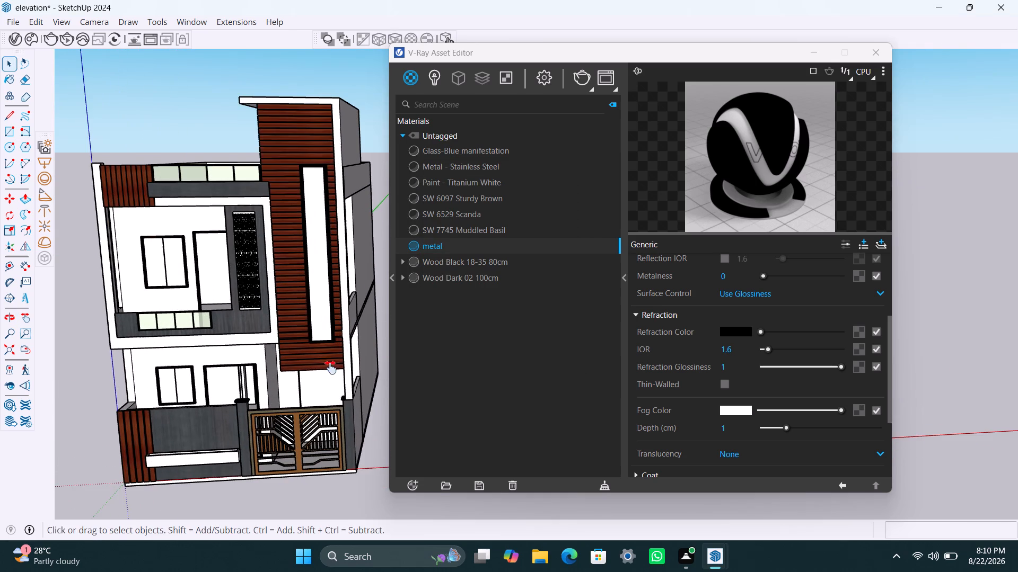
{"action": "middle_click_drag", "start_coordinate": [330, 368], "coordinate": [322, 340]}
{"action": "scroll", "coordinate": [321, 339], "scroll_direction": "up", "scroll_amount": 3}
{"action": "scroll", "coordinate": [338, 332], "scroll_direction": "down", "scroll_amount": 2}
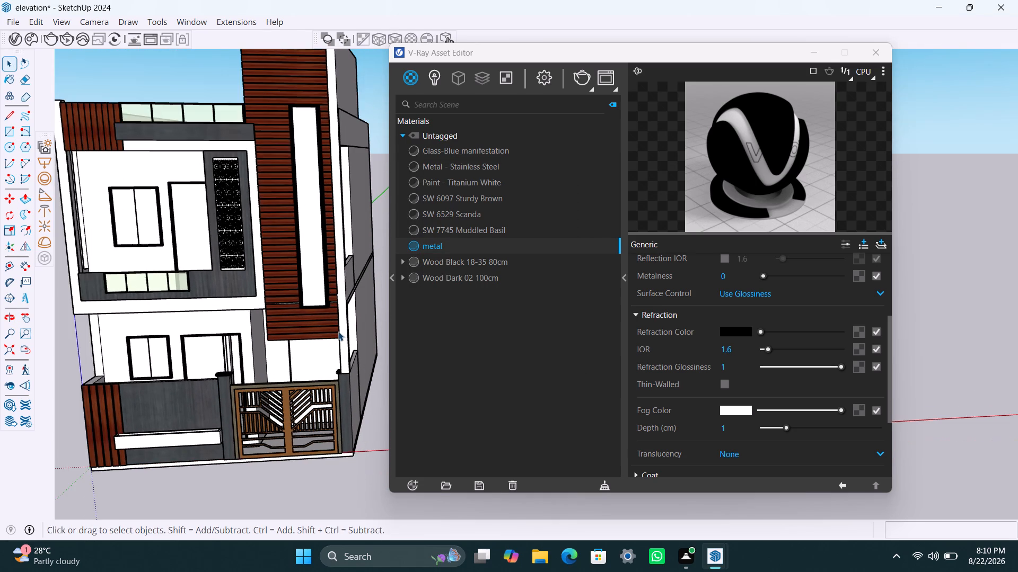
{"action": "middle_click_drag", "start_coordinate": [338, 332], "coordinate": [193, 305]}
{"action": "scroll", "coordinate": [300, 321], "scroll_direction": "down", "scroll_amount": 4}
{"action": "middle_click_drag", "start_coordinate": [310, 338], "coordinate": [192, 335], "text": "shift"}
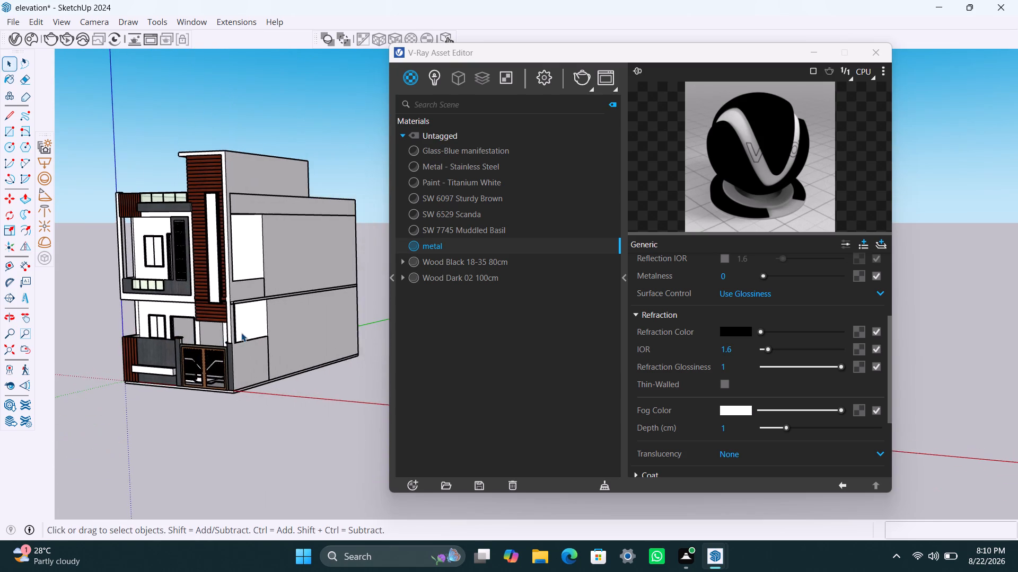
{"action": "scroll", "coordinate": [244, 330], "scroll_direction": "up", "scroll_amount": 11}
{"action": "middle_click_drag", "start_coordinate": [231, 298], "coordinate": [210, 298]}
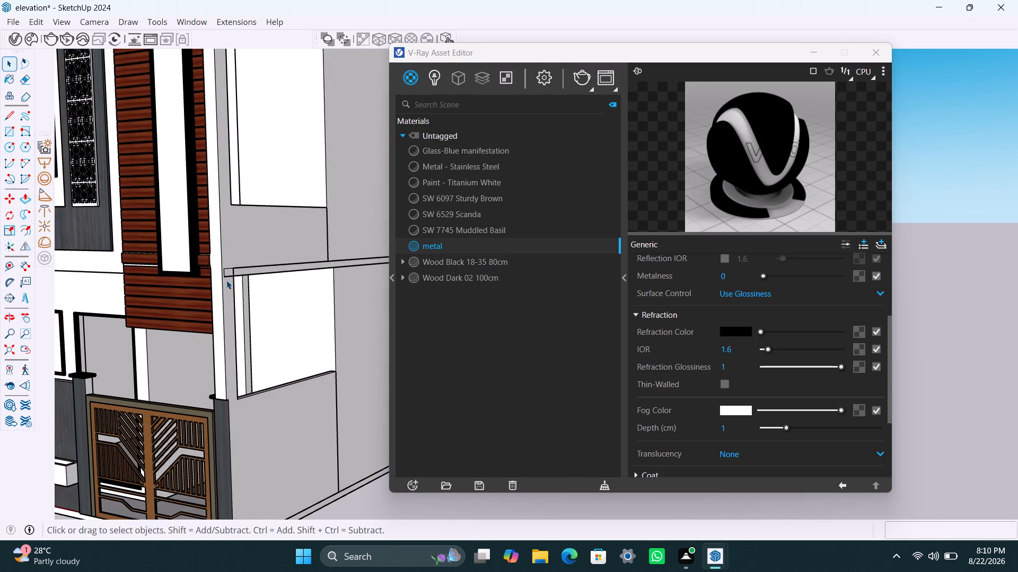
{"action": "scroll", "coordinate": [226, 280], "scroll_direction": "up", "scroll_amount": 11}
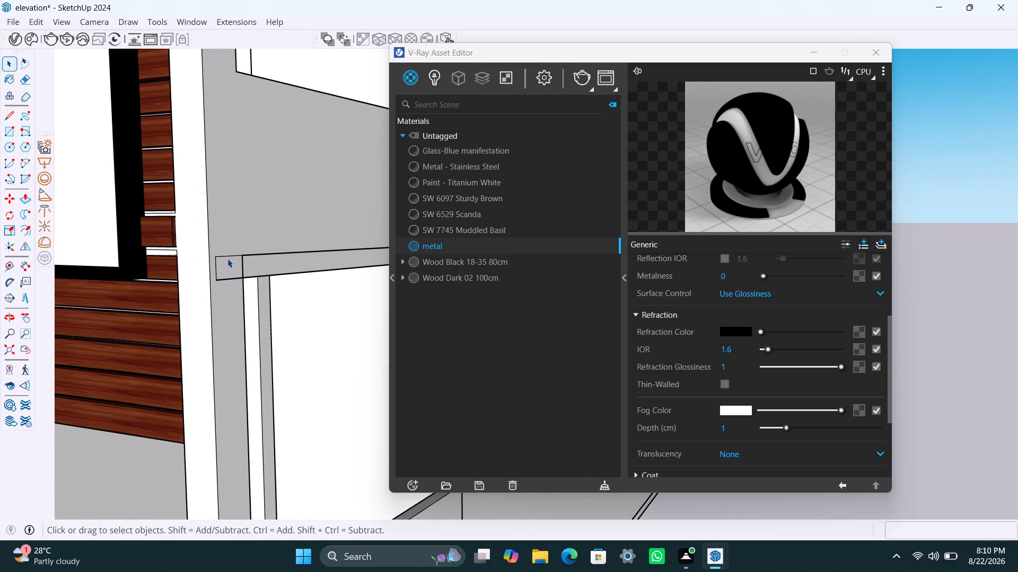
{"action": "left_click", "coordinate": [227, 258]}
{"action": "double_click", "coordinate": [227, 258]}
{"action": "scroll", "coordinate": [229, 293], "scroll_direction": "down", "scroll_amount": 6}
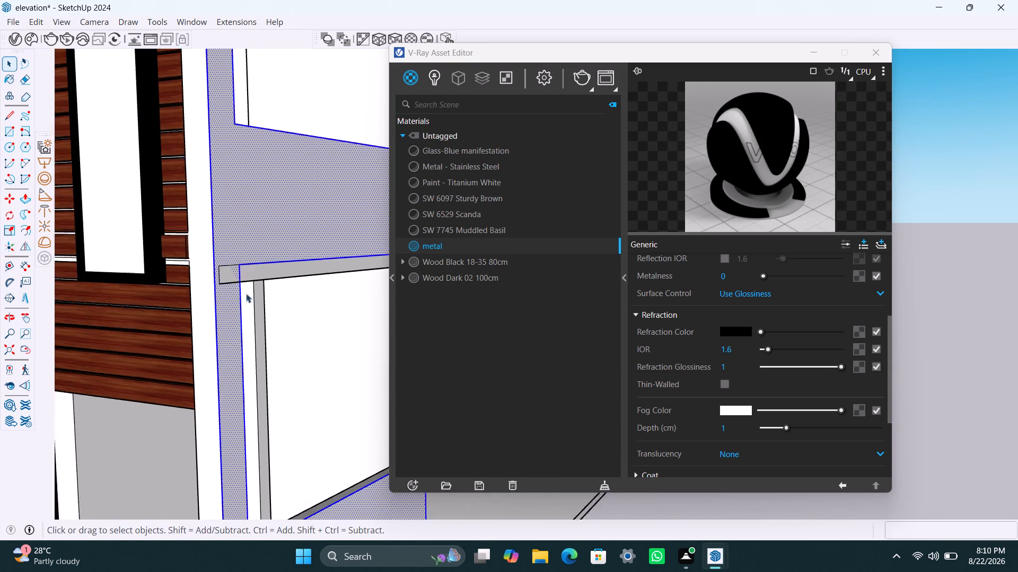
Inspect the floor band on the opposite side wall by opening its group near the small vertical edge marks.
{"action": "scroll", "coordinate": [250, 289], "scroll_direction": "down", "scroll_amount": 18}
{"action": "scroll", "coordinate": [233, 310], "scroll_direction": "down", "scroll_amount": 5}
{"action": "middle_click_drag", "start_coordinate": [188, 340], "coordinate": [196, 344]}
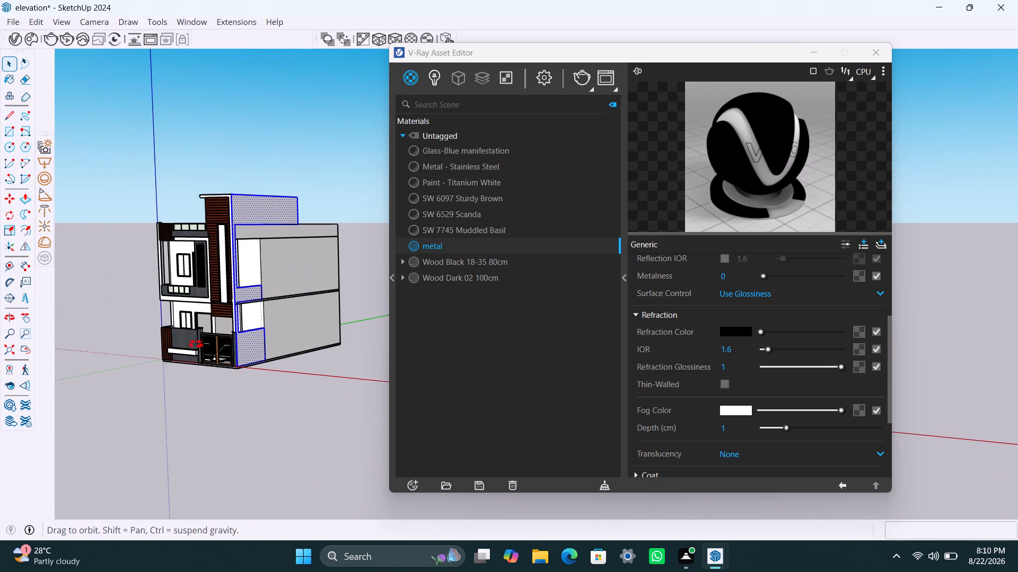
{"action": "middle_click_drag", "start_coordinate": [196, 344], "coordinate": [377, 343]}
{"action": "scroll", "coordinate": [206, 370], "scroll_direction": "down", "scroll_amount": 6}
{"action": "middle_click_drag", "start_coordinate": [168, 400], "coordinate": [399, 373]}
{"action": "scroll", "coordinate": [136, 379], "scroll_direction": "down", "scroll_amount": 4}
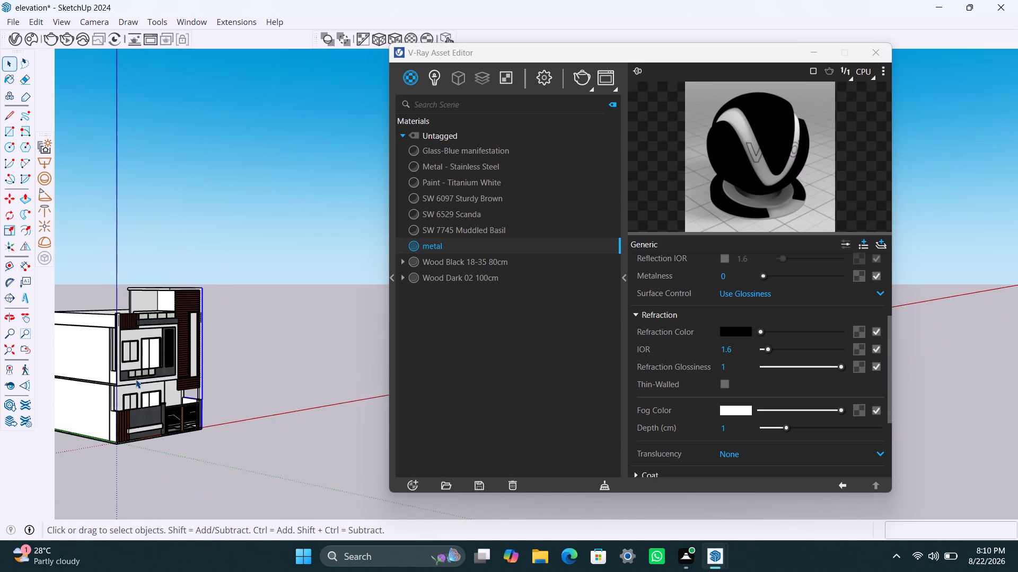
{"action": "middle_click_drag", "start_coordinate": [136, 379], "coordinate": [231, 374]}
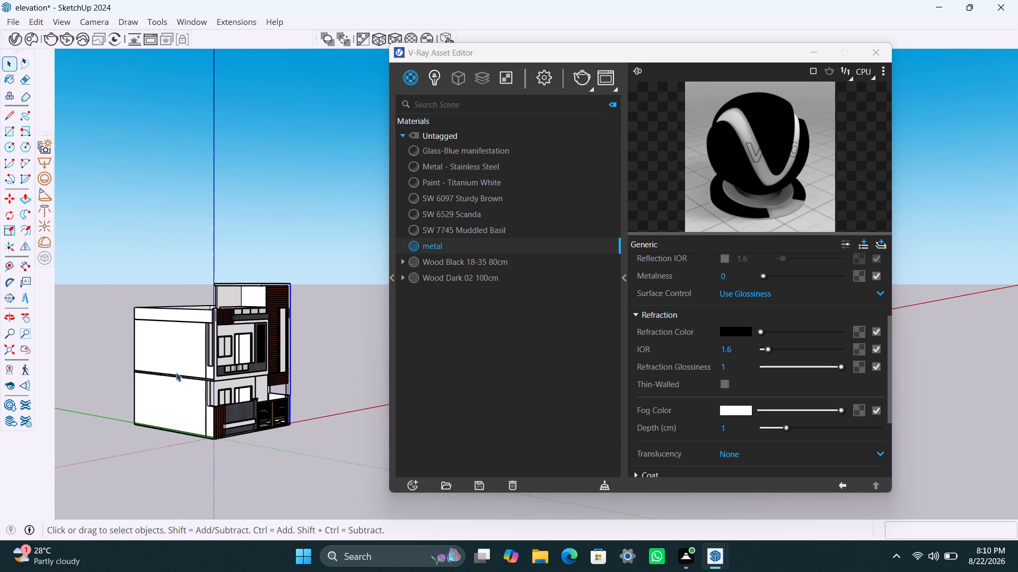
{"action": "scroll", "coordinate": [187, 396], "scroll_direction": "up", "scroll_amount": 8}
{"action": "scroll", "coordinate": [114, 348], "scroll_direction": "up", "scroll_amount": 8}
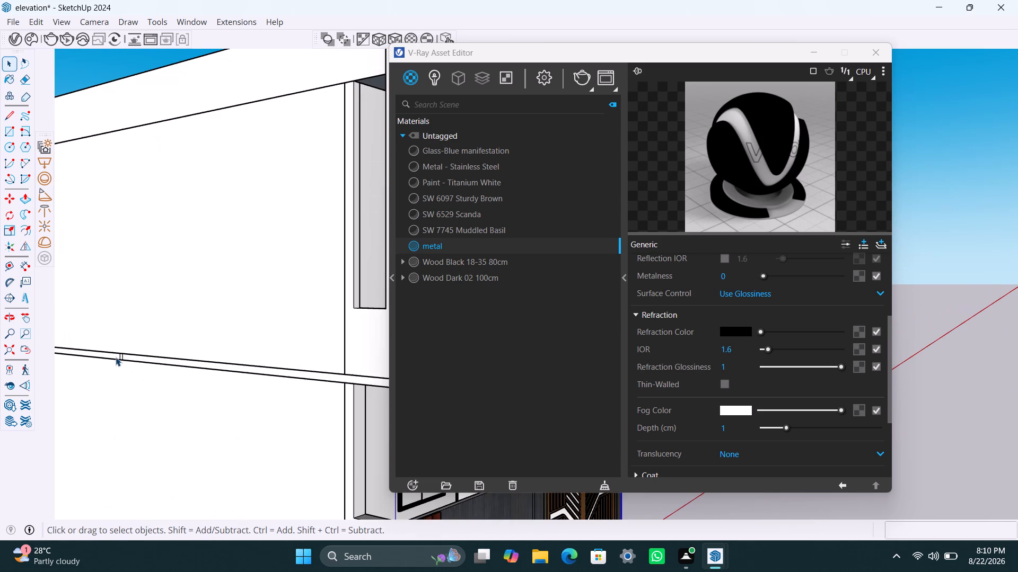
{"action": "left_click", "coordinate": [122, 356]}
{"action": "triple_click", "coordinate": [122, 358]}
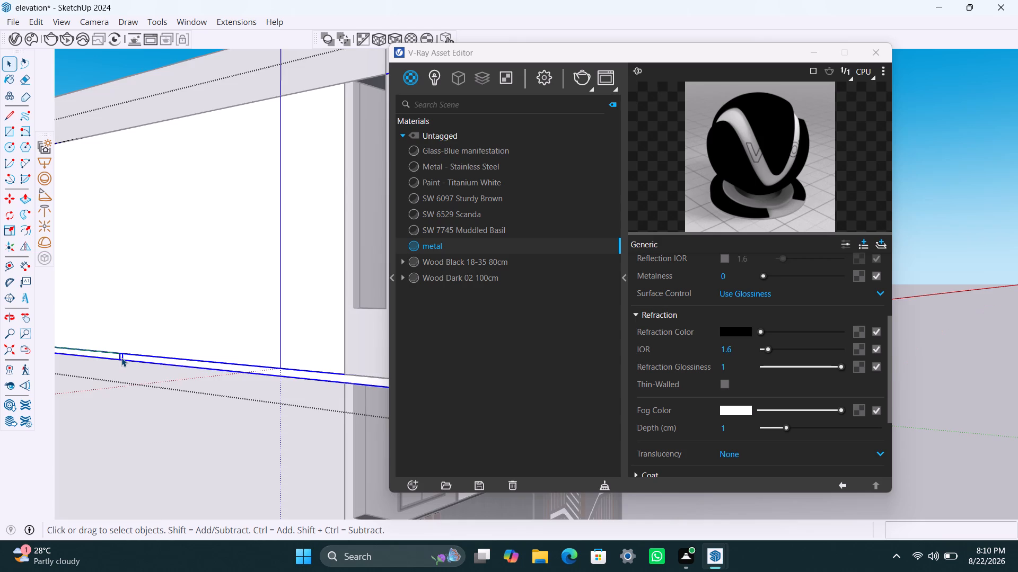
{"action": "double_click", "coordinate": [121, 358]}
{"action": "double_click", "coordinate": [121, 358]}
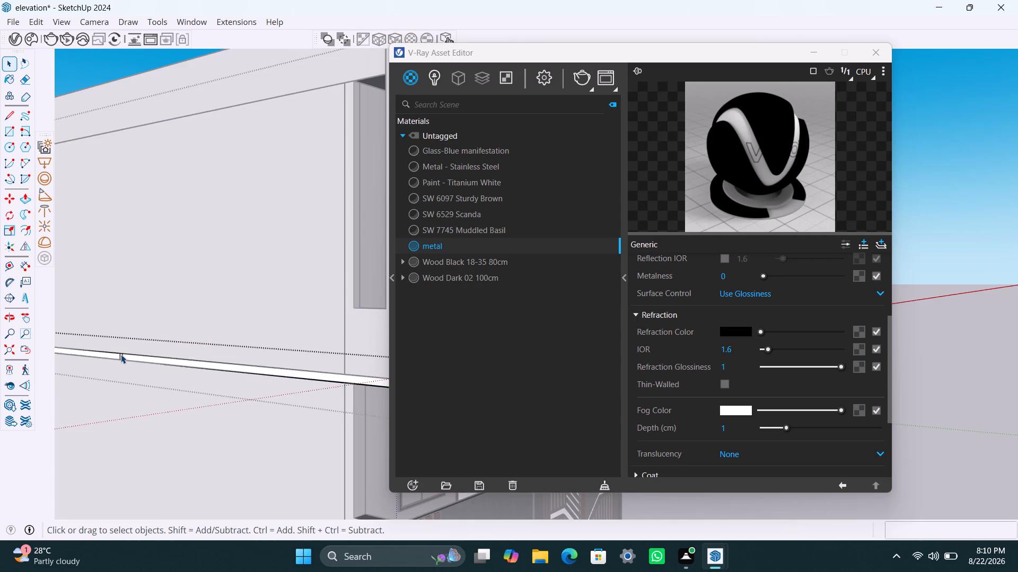
{"action": "scroll", "coordinate": [121, 354], "scroll_direction": "down", "scroll_amount": 19}
{"action": "triple_click", "coordinate": [126, 191]}
{"action": "triple_click", "coordinate": [126, 191]}
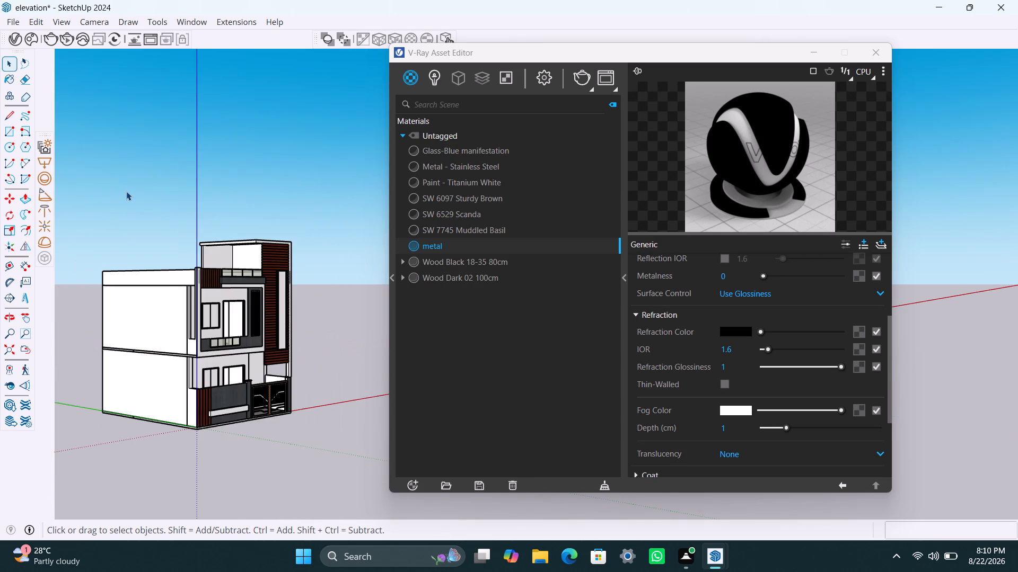
{"action": "left_click", "coordinate": [126, 191]}
Examine the whole front elevation, checking the cladding, balcony, windows and gate after the cleanup.
{"action": "scroll", "coordinate": [225, 405], "scroll_direction": "down", "scroll_amount": 5}
{"action": "middle_click_drag", "start_coordinate": [226, 422], "coordinate": [46, 431]}
{"action": "scroll", "coordinate": [305, 360], "scroll_direction": "up", "scroll_amount": 4}
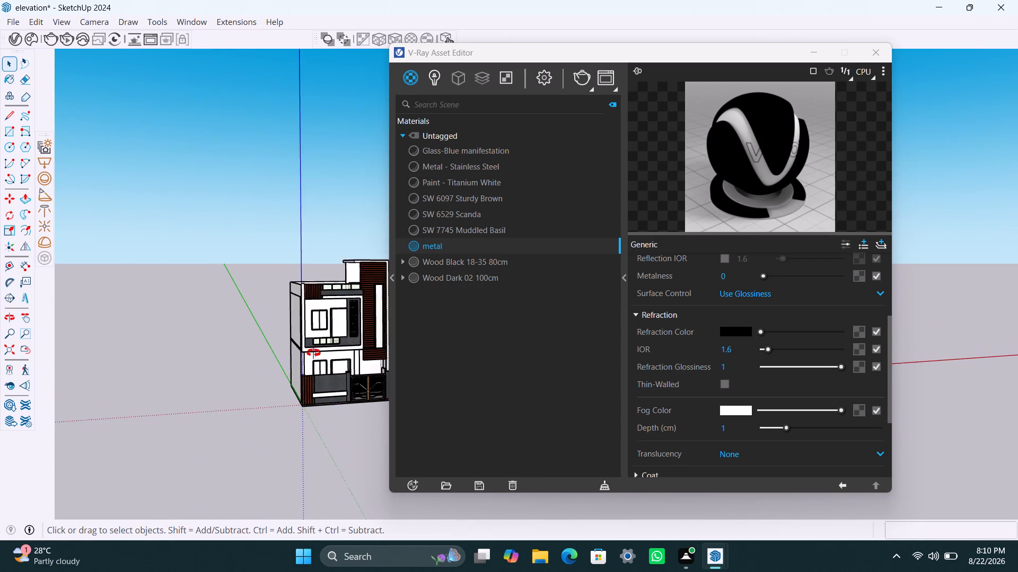
{"action": "middle_click_drag", "start_coordinate": [313, 353], "coordinate": [264, 368]}
{"action": "scroll", "coordinate": [289, 371], "scroll_direction": "up", "scroll_amount": 5}
{"action": "middle_click_drag", "start_coordinate": [321, 388], "coordinate": [267, 392], "text": "shift"}
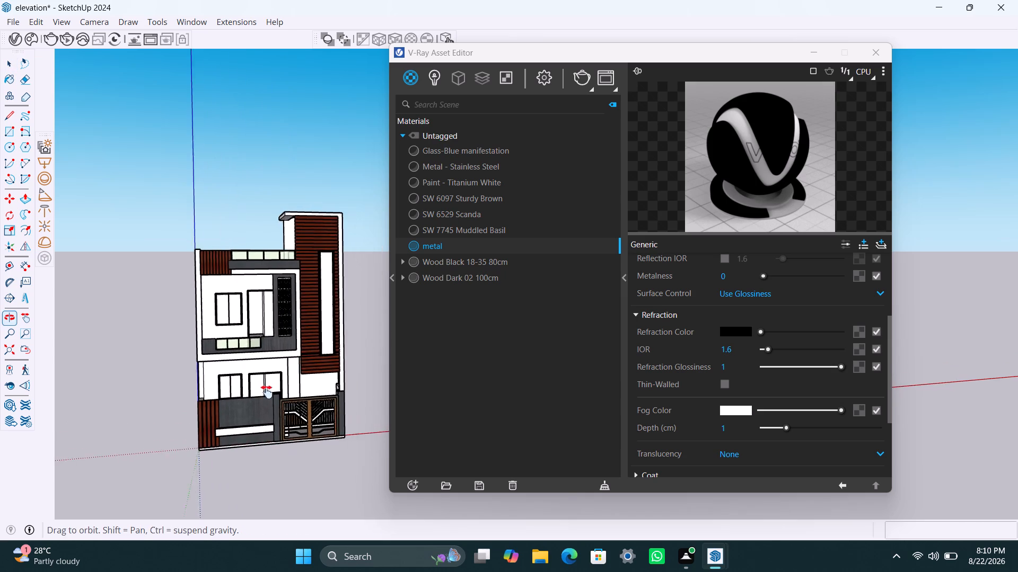
{"action": "middle_click_drag", "start_coordinate": [267, 392], "coordinate": [264, 392], "text": "shift"}
{"action": "scroll", "coordinate": [255, 373], "scroll_direction": "up", "scroll_amount": 3}
{"action": "middle_click_drag", "start_coordinate": [258, 374], "coordinate": [202, 367]}
{"action": "scroll", "coordinate": [242, 353], "scroll_direction": "up", "scroll_amount": 2}
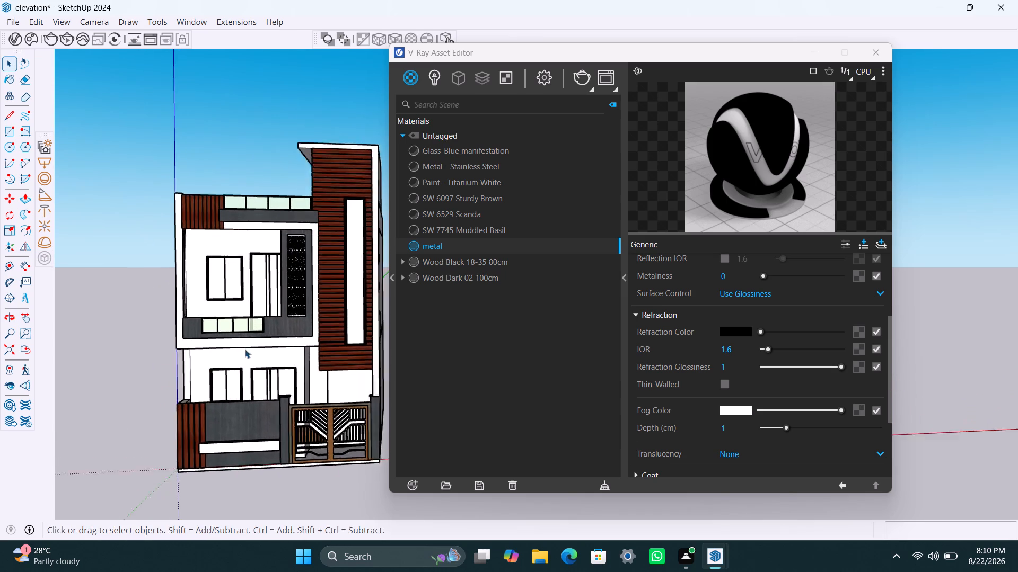
{"action": "scroll", "coordinate": [245, 349], "scroll_direction": "up", "scroll_amount": 1}
{"action": "middle_click_drag", "start_coordinate": [254, 351], "coordinate": [200, 364]}
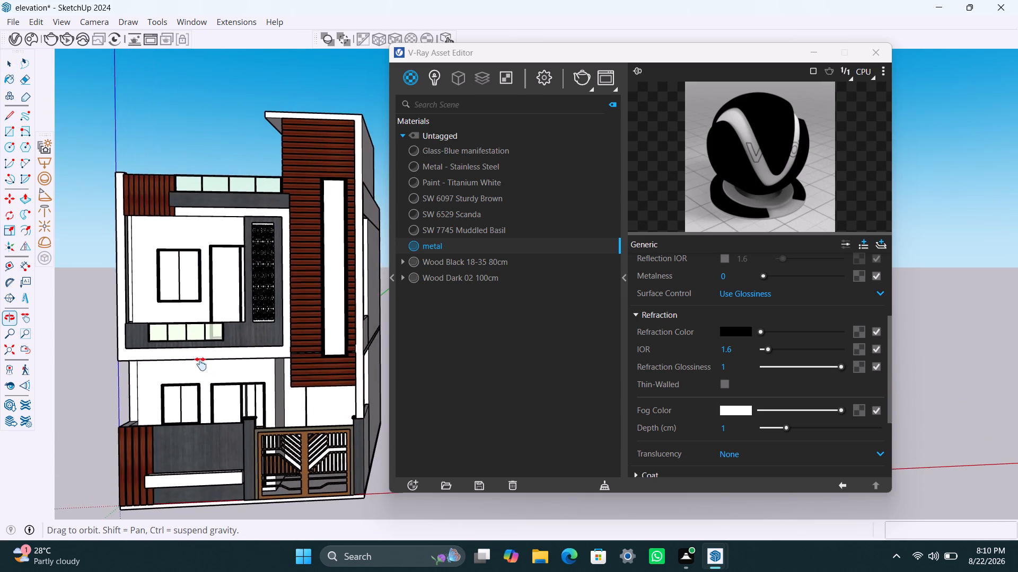
{"action": "middle_click_drag", "start_coordinate": [200, 364], "coordinate": [183, 368]}
{"action": "scroll", "coordinate": [231, 356], "scroll_direction": "down", "scroll_amount": 4}
{"action": "middle_click_drag", "start_coordinate": [233, 359], "coordinate": [257, 347], "text": "shift"}
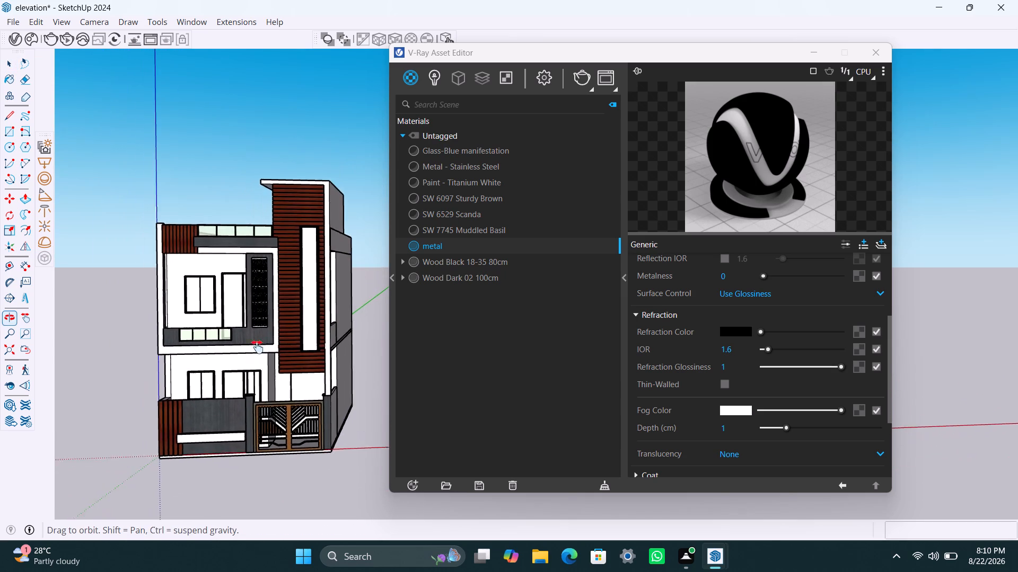
{"action": "middle_click_drag", "start_coordinate": [257, 347], "coordinate": [278, 311], "text": "shift"}
{"action": "scroll", "coordinate": [268, 349], "scroll_direction": "up", "scroll_amount": 2}
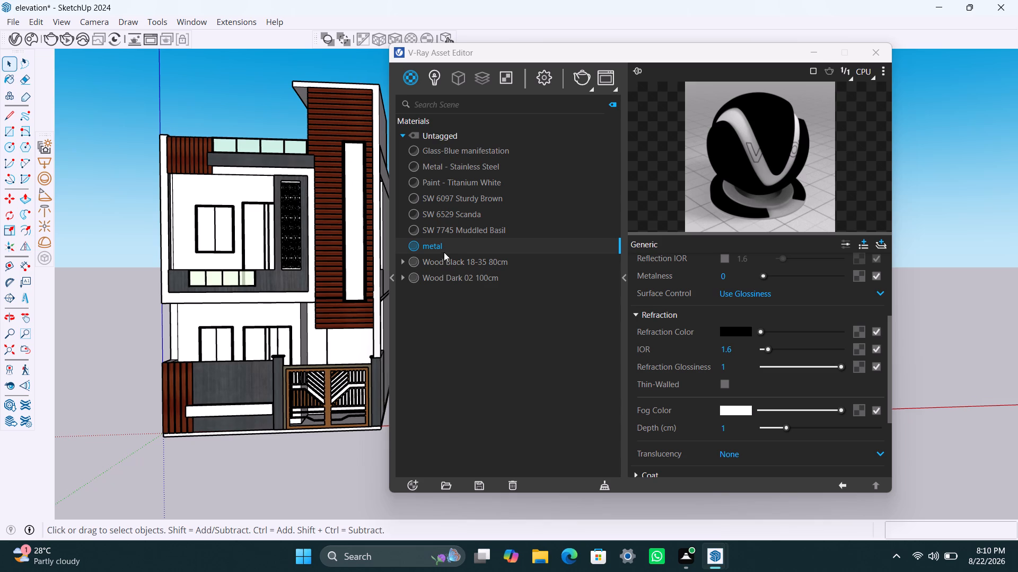
Duplicate the metal material and rename the copy glass.
{"action": "right_click", "coordinate": [446, 246]}
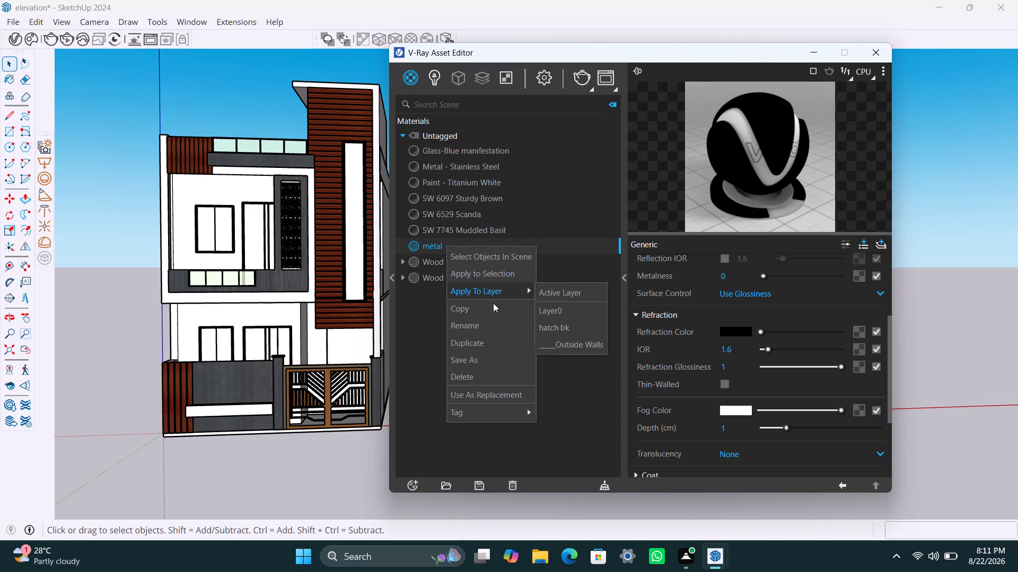
{"action": "left_click", "coordinate": [488, 340]}
{"action": "double_click", "coordinate": [462, 261]}
{"action": "left_click_drag", "start_coordinate": [462, 261], "coordinate": [445, 262]}
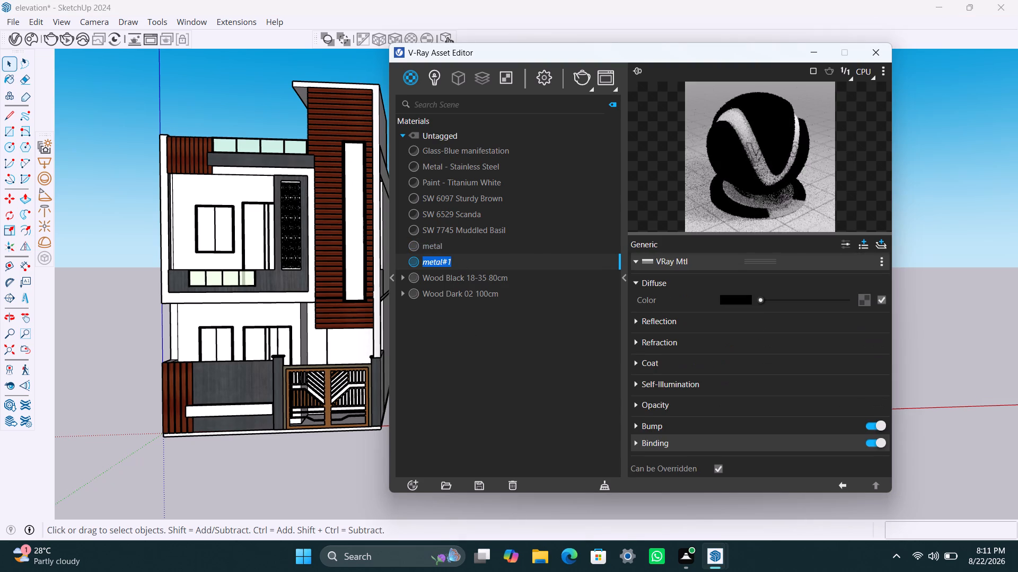
{"action": "left_click_drag", "start_coordinate": [445, 262], "coordinate": [437, 264]}
{"action": "type", "text": "glass"}
{"action": "left_click", "coordinate": [478, 363]}
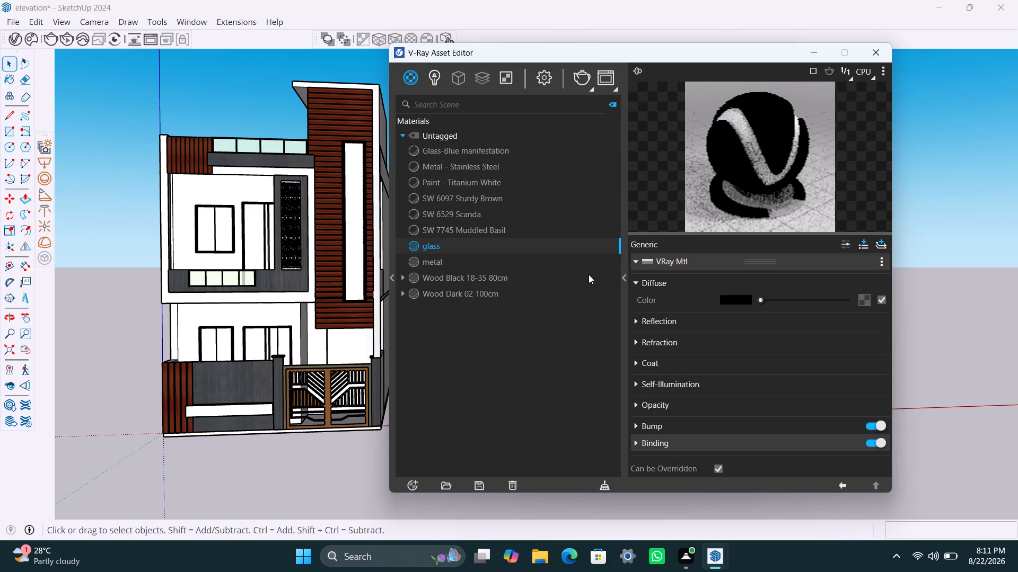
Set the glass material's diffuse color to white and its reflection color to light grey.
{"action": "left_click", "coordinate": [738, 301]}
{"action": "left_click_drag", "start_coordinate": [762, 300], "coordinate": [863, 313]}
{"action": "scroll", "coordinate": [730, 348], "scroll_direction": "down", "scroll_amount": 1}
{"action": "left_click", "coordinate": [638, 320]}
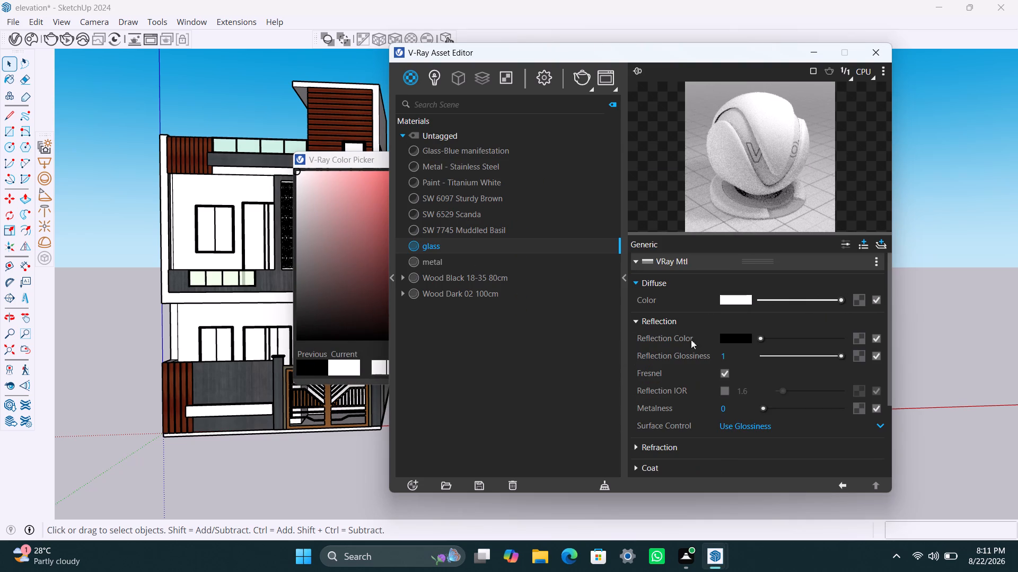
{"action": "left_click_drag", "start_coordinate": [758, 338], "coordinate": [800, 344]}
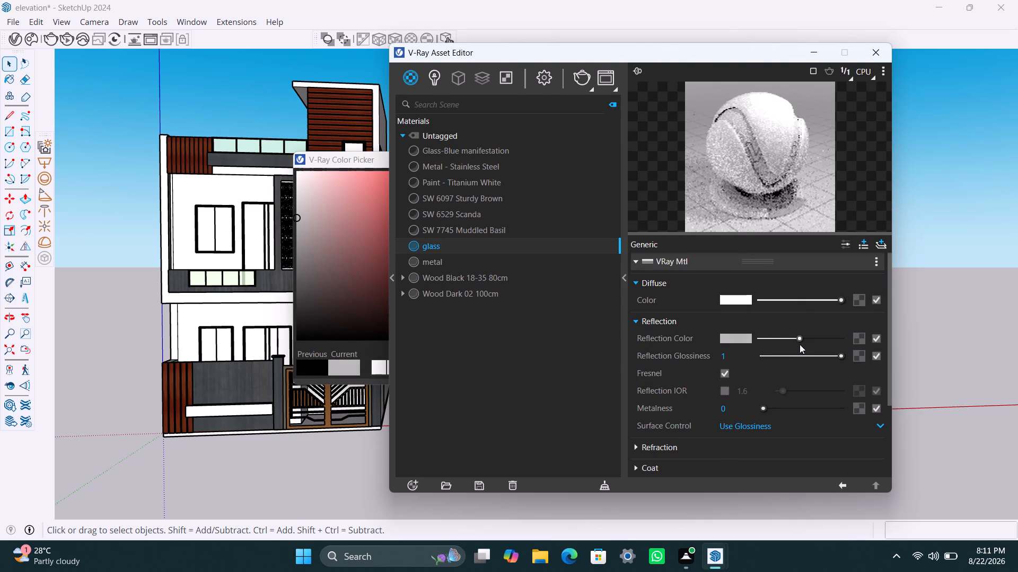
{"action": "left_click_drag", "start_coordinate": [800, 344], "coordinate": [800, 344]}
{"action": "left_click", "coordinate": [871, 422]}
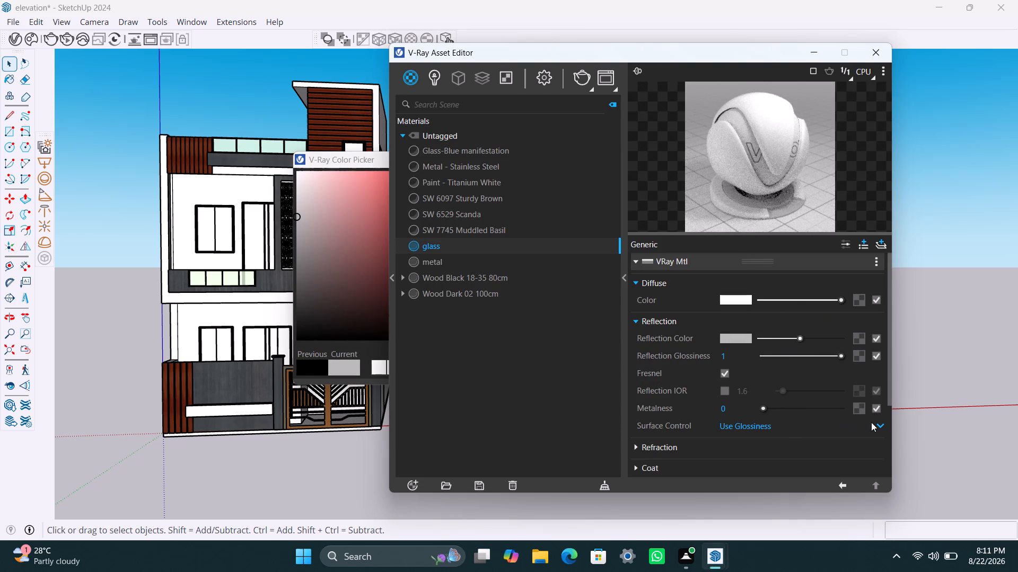
Set the glass material's reflection color to full white and its diffuse color back to black.
{"action": "left_click", "coordinate": [640, 448]}
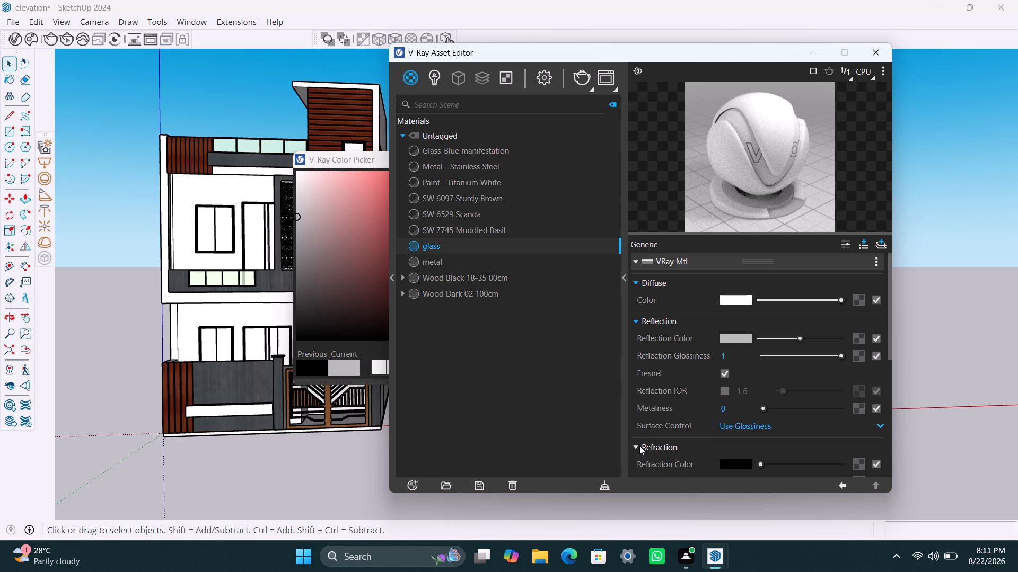
{"action": "left_click_drag", "start_coordinate": [755, 461], "coordinate": [774, 465]}
{"action": "left_click_drag", "start_coordinate": [802, 336], "coordinate": [844, 341]}
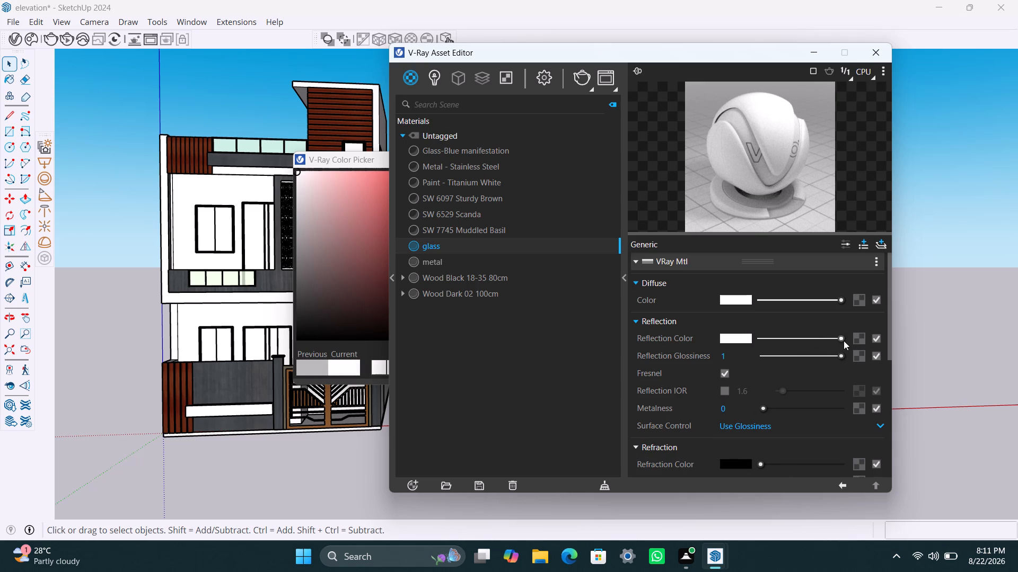
{"action": "left_click_drag", "start_coordinate": [844, 341], "coordinate": [844, 341]}
{"action": "left_click_drag", "start_coordinate": [840, 303], "coordinate": [753, 296]}
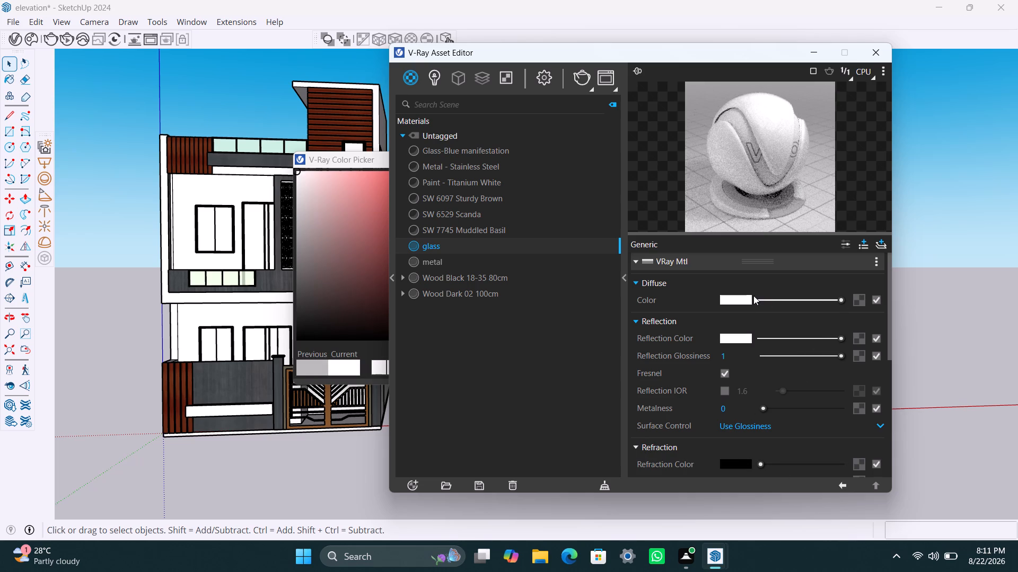
{"action": "left_click", "coordinate": [756, 300]}
{"action": "left_click_drag", "start_coordinate": [838, 301], "coordinate": [822, 296]}
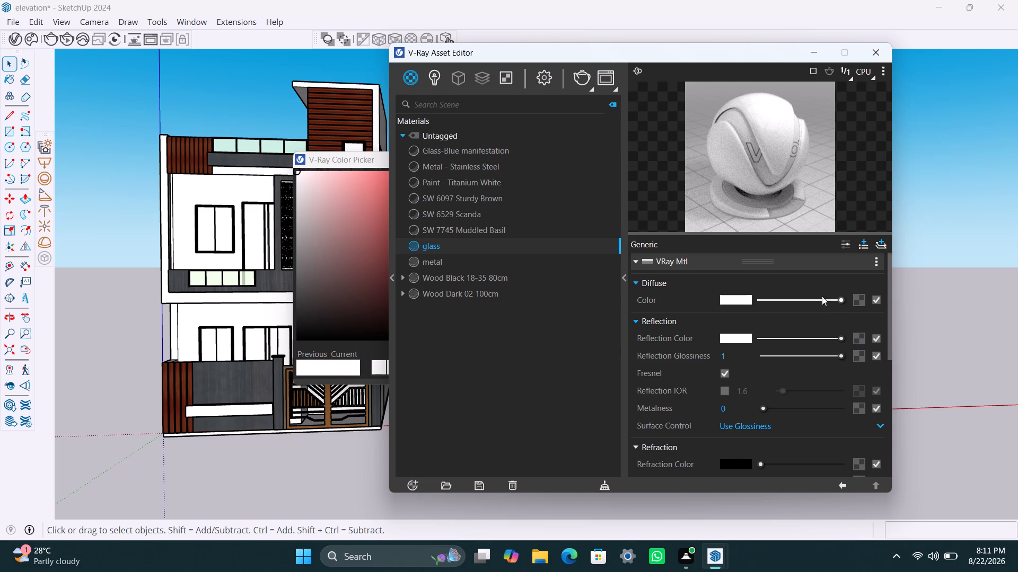
{"action": "left_click_drag", "start_coordinate": [822, 296], "coordinate": [749, 301]}
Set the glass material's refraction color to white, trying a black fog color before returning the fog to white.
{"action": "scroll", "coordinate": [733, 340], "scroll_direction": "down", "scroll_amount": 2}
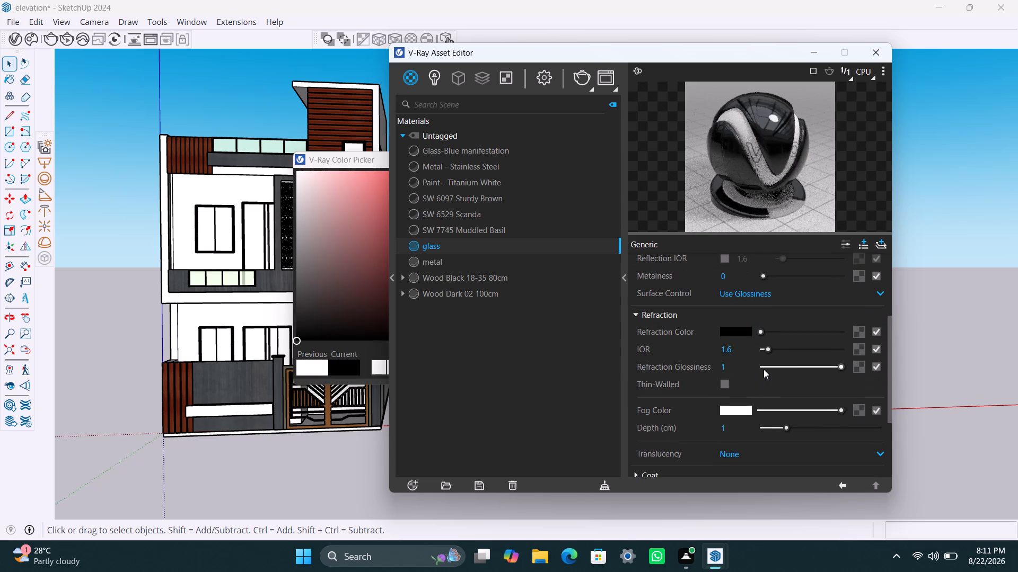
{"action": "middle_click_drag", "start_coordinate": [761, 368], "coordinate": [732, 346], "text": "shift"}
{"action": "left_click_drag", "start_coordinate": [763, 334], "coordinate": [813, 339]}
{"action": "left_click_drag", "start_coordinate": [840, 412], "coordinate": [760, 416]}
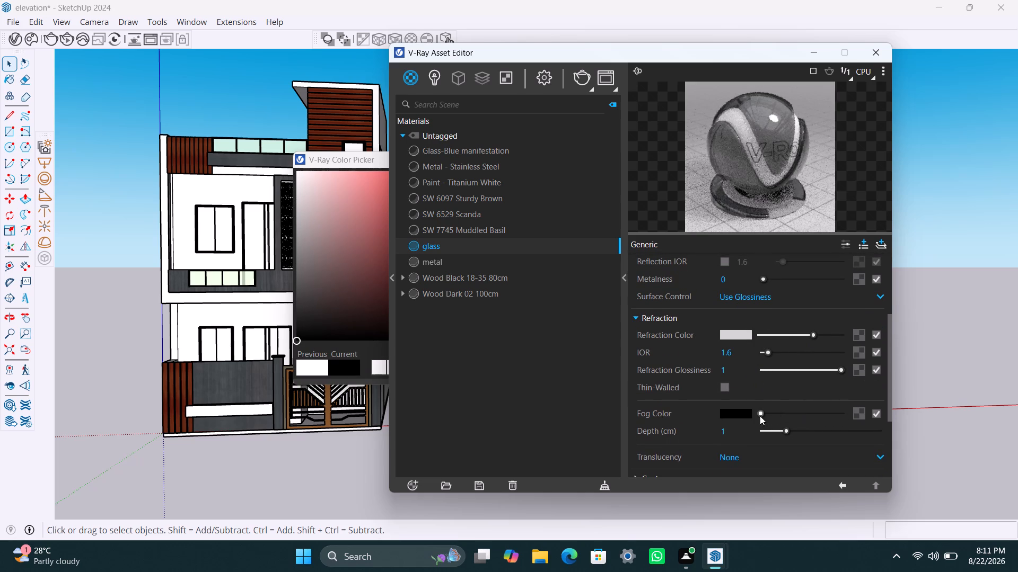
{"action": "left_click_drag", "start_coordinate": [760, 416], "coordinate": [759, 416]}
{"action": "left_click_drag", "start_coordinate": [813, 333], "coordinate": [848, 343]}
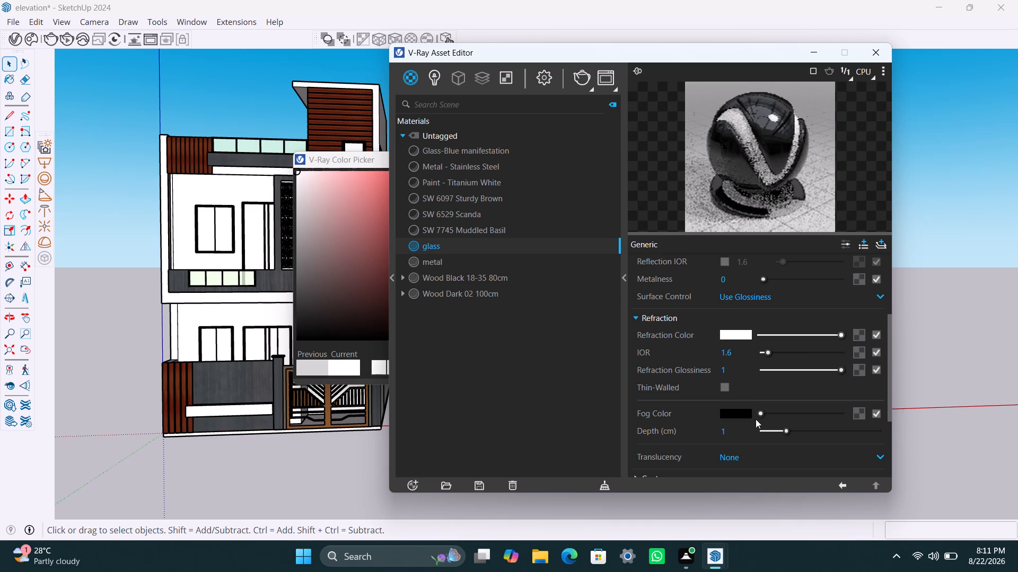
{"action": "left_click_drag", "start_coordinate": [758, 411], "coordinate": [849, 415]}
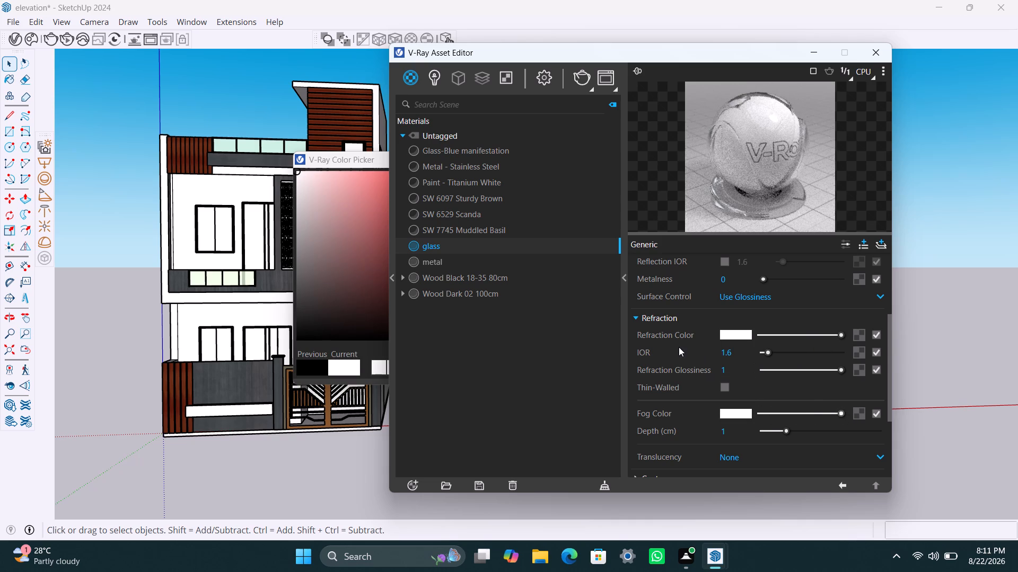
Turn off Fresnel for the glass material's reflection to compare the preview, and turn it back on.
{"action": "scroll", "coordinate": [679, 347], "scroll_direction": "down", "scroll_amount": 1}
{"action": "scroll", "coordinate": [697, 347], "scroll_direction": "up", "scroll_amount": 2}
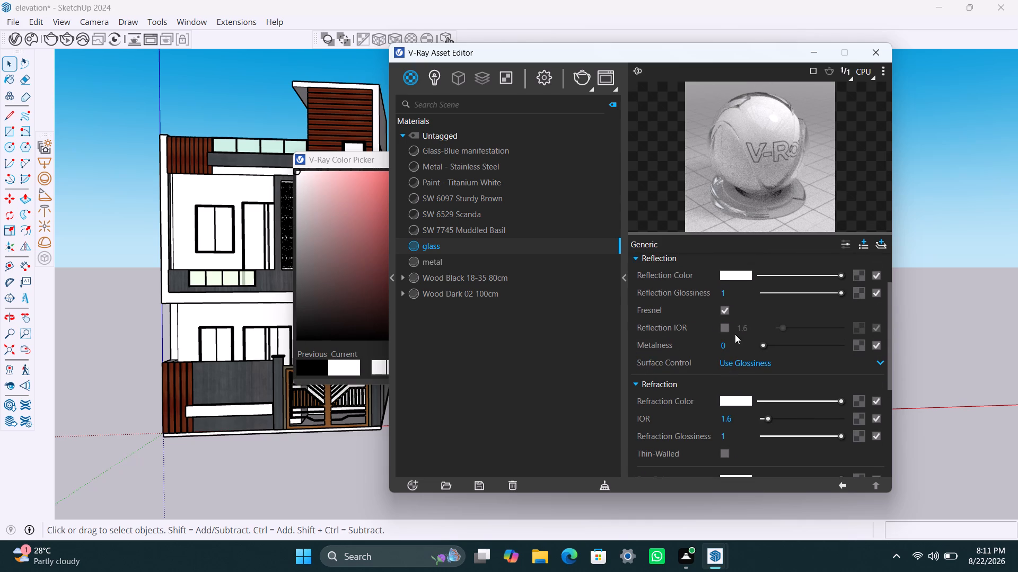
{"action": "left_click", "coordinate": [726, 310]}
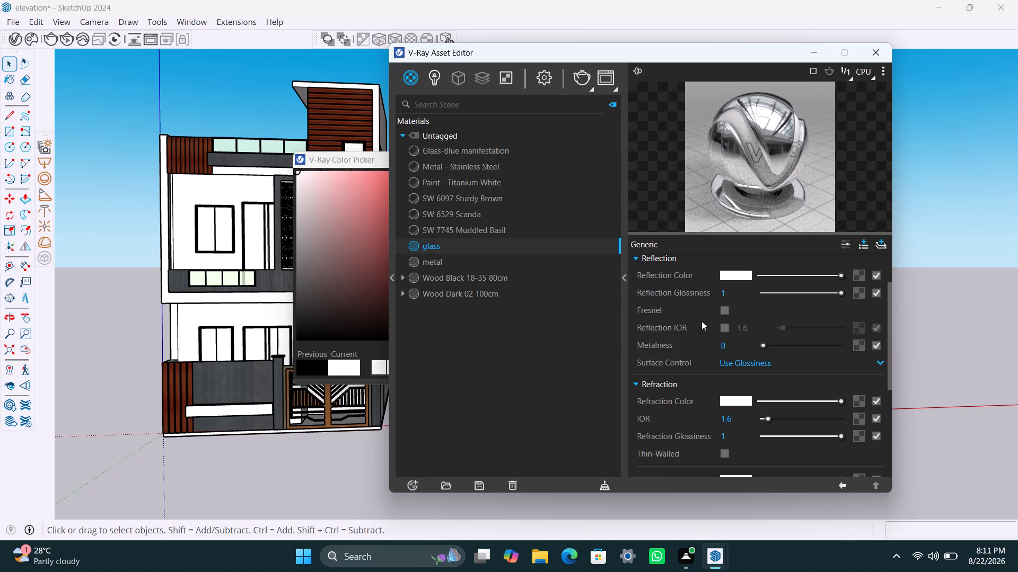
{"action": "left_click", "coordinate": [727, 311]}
Set both the fog color and the refraction color of the glass material to light grey.
{"action": "scroll", "coordinate": [676, 361], "scroll_direction": "down", "scroll_amount": 2}
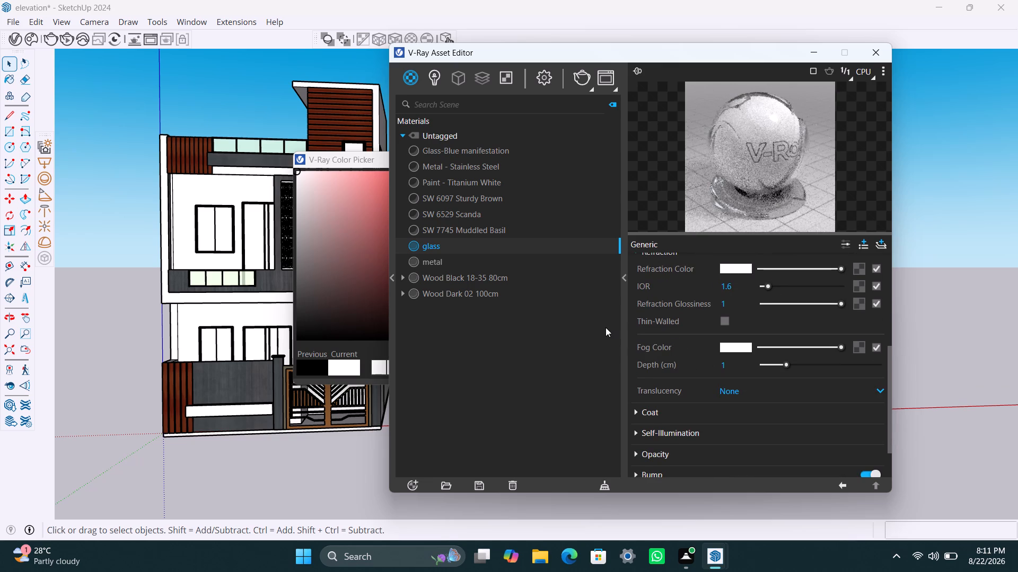
{"action": "left_click", "coordinate": [797, 347]}
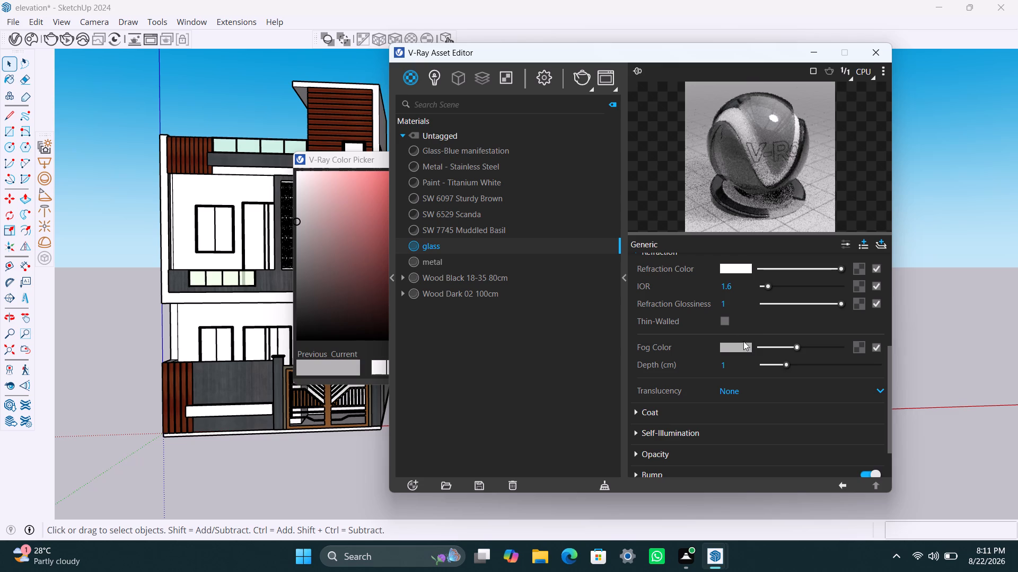
{"action": "scroll", "coordinate": [732, 327], "scroll_direction": "up", "scroll_amount": 1}
{"action": "left_click", "coordinate": [799, 335]}
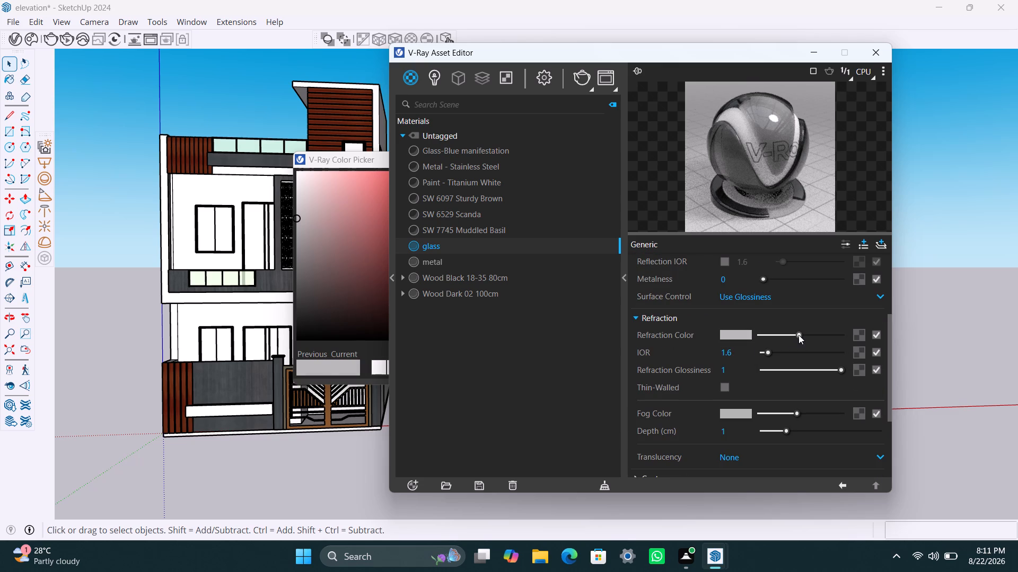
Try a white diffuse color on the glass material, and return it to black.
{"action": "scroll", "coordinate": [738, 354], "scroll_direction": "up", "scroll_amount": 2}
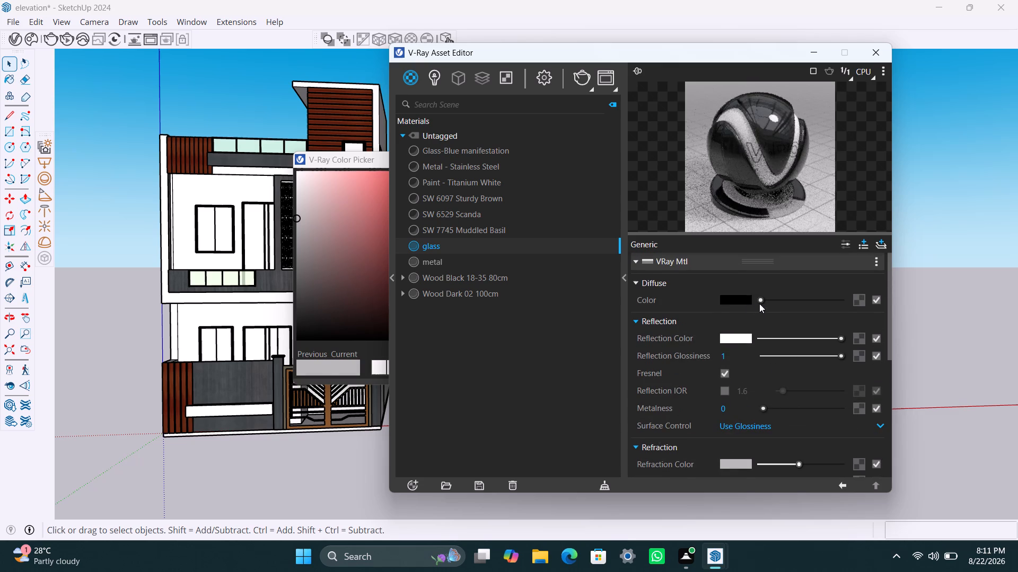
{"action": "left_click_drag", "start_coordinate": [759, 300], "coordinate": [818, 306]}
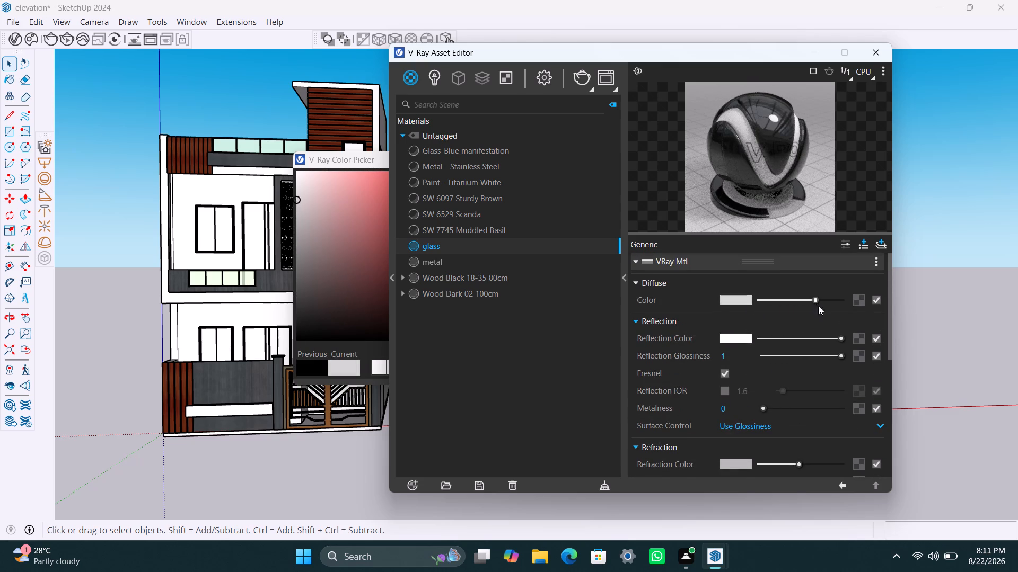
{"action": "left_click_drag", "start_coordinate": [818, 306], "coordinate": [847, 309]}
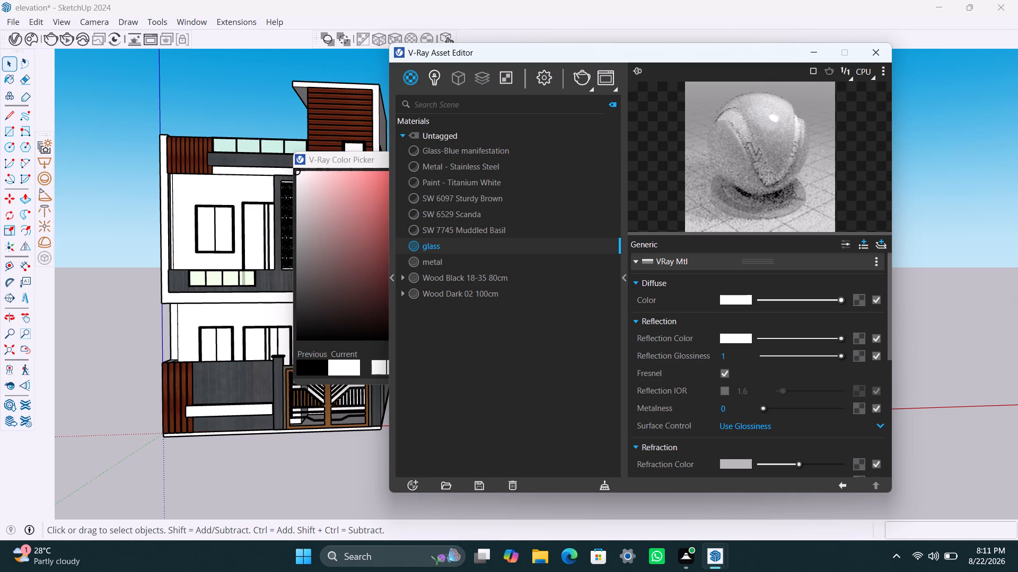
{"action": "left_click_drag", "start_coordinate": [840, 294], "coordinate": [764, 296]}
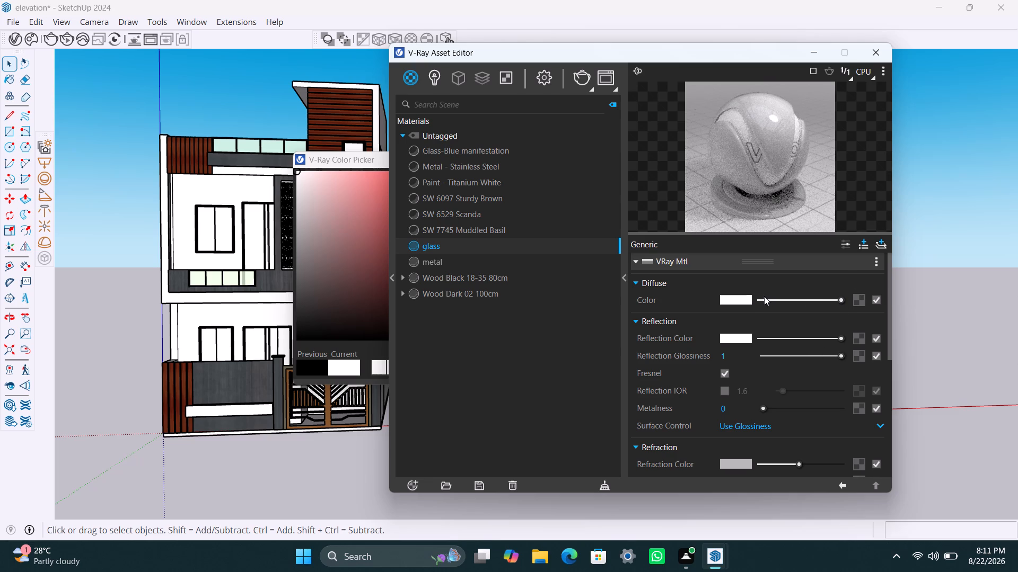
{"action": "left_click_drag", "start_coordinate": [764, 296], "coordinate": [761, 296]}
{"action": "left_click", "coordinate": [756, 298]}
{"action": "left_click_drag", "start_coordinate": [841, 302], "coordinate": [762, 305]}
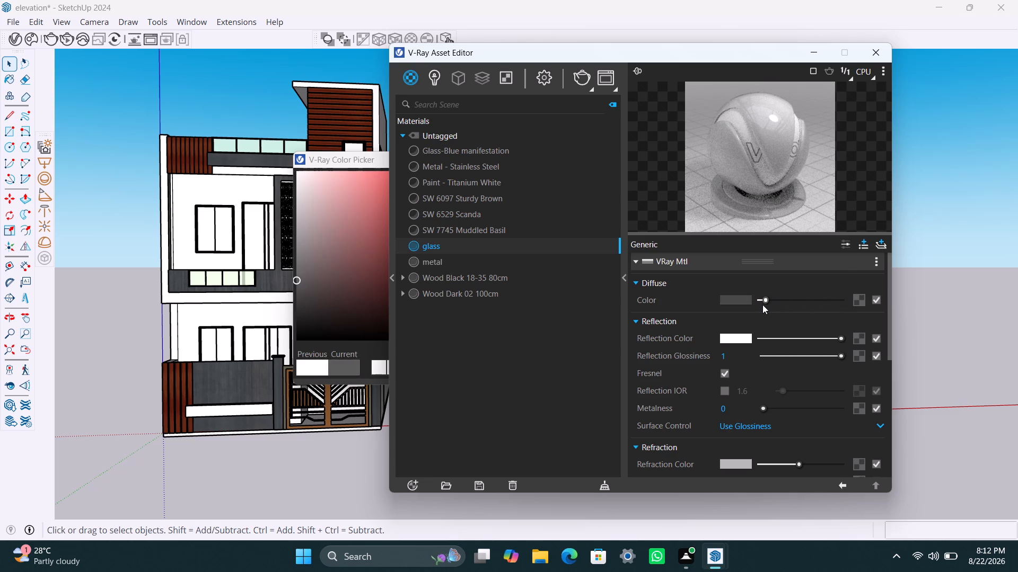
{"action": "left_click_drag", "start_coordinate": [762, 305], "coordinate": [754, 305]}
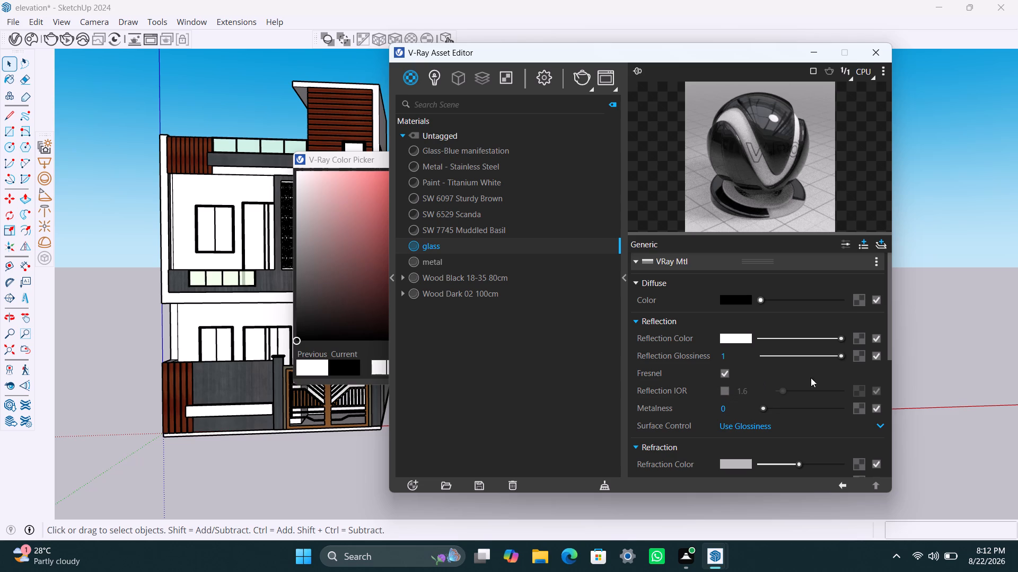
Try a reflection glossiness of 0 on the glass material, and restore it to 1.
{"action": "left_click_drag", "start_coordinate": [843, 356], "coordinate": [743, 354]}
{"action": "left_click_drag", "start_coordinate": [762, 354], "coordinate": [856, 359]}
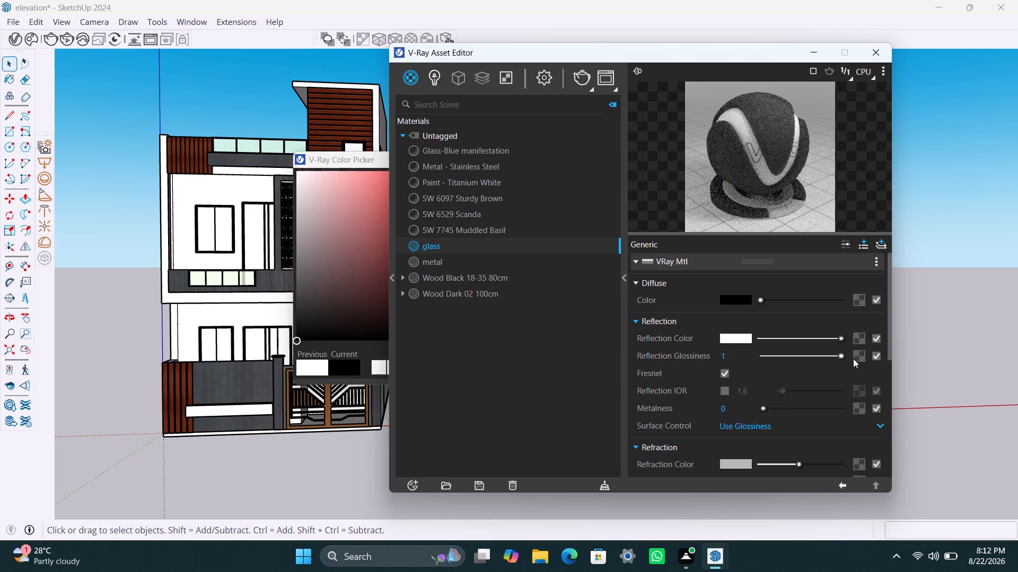
Set the glass material's fog color to white, trying a grey reflection color before returning the reflection to white.
{"action": "left_click", "coordinate": [795, 338]}
{"action": "scroll", "coordinate": [782, 416], "scroll_direction": "down", "scroll_amount": 2}
{"action": "middle_click_drag", "start_coordinate": [782, 416], "coordinate": [775, 390]}
{"action": "left_click_drag", "start_coordinate": [795, 407], "coordinate": [848, 415]}
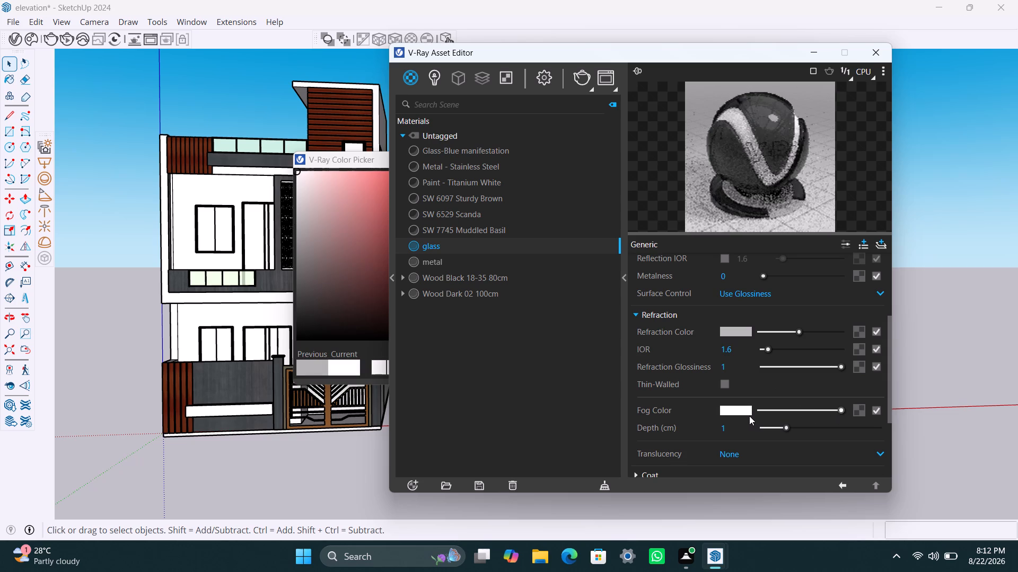
{"action": "scroll", "coordinate": [785, 360], "scroll_direction": "up", "scroll_amount": 2}
{"action": "left_click_drag", "start_coordinate": [794, 338], "coordinate": [801, 339]}
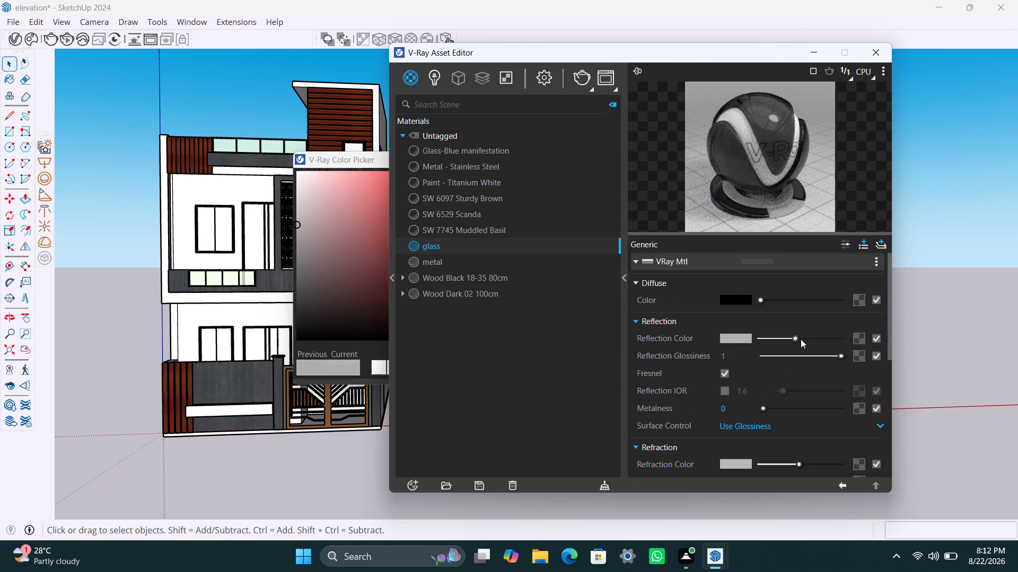
{"action": "left_click_drag", "start_coordinate": [801, 339], "coordinate": [854, 343]}
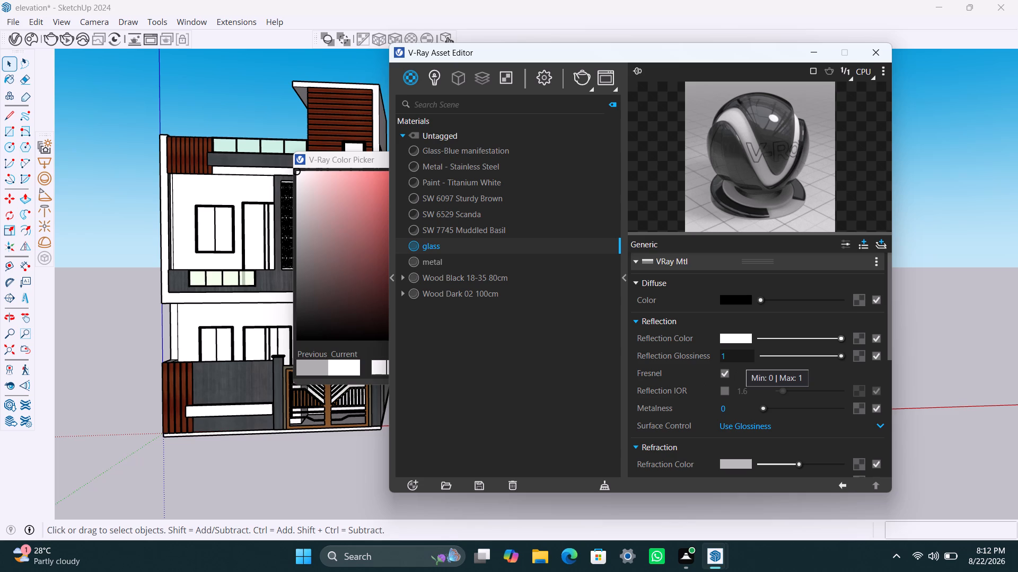
Enable a separate Reflection IOR for the glass material and set it to 1.5.
{"action": "left_click", "coordinate": [724, 392]}
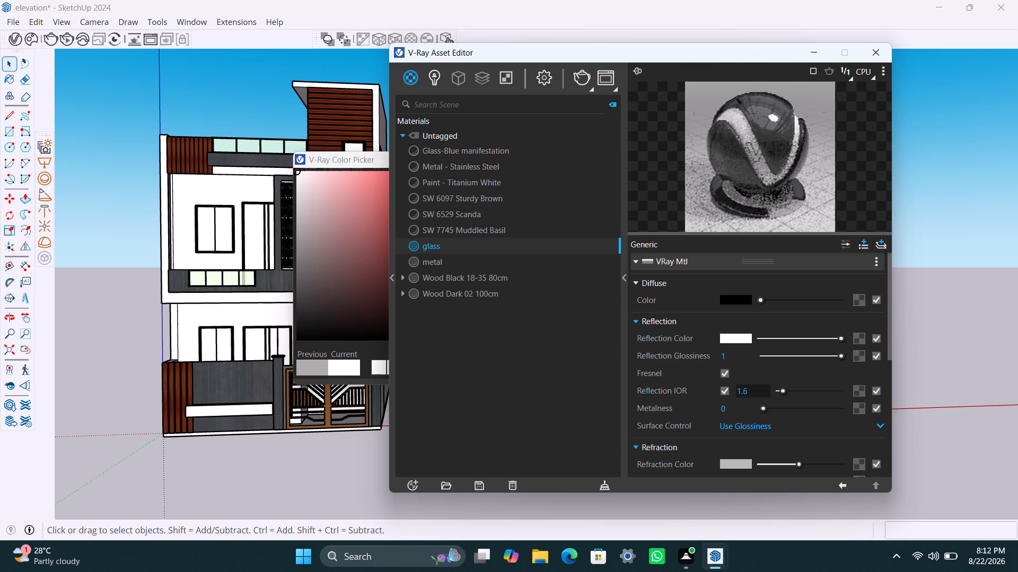
{"action": "left_click", "coordinate": [759, 394]}
{"action": "key", "text": "BackSpace"}
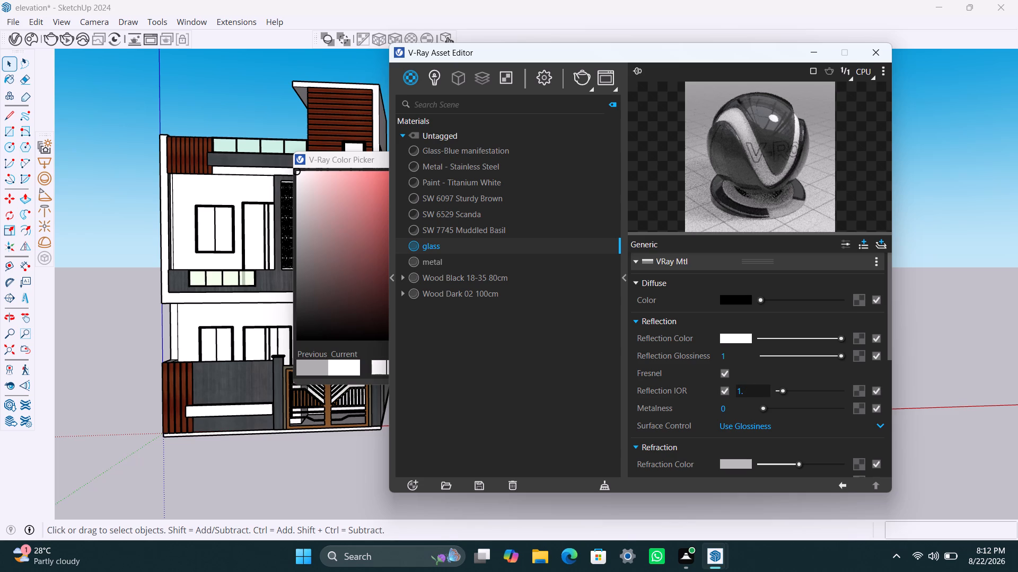
{"action": "key", "text": "5"}
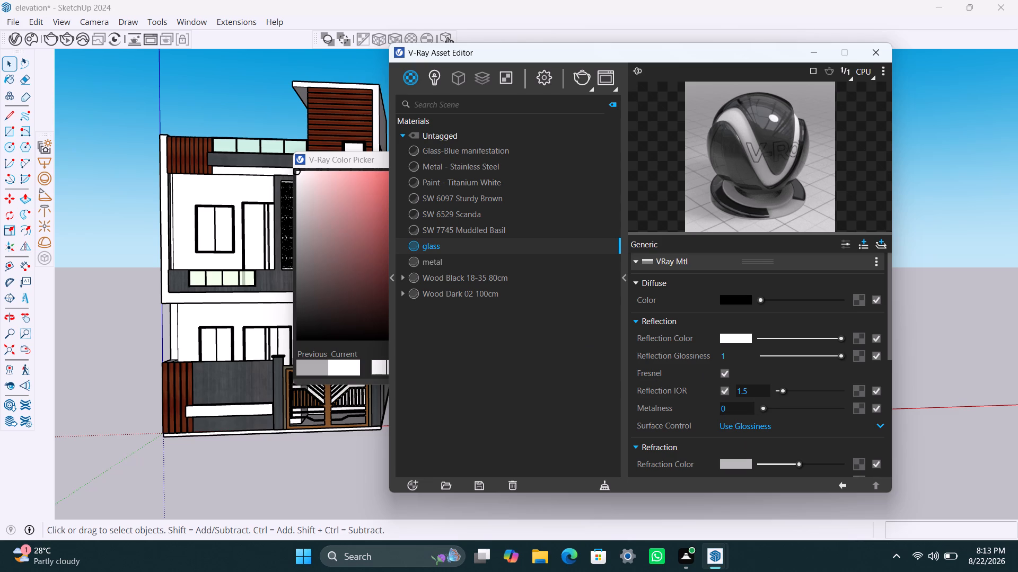
{"action": "scroll", "coordinate": [739, 413], "scroll_direction": "down", "scroll_amount": 1}
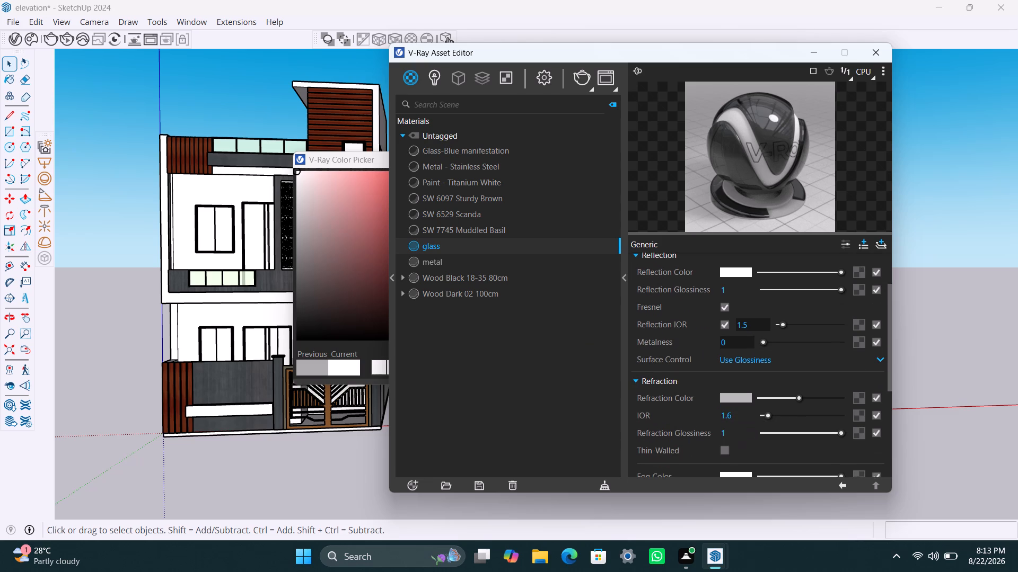
Set the glass material's refraction IOR to 1.5.
{"action": "scroll", "coordinate": [739, 413], "scroll_direction": "down", "scroll_amount": 2}
{"action": "scroll", "coordinate": [749, 369], "scroll_direction": "up", "scroll_amount": 1}
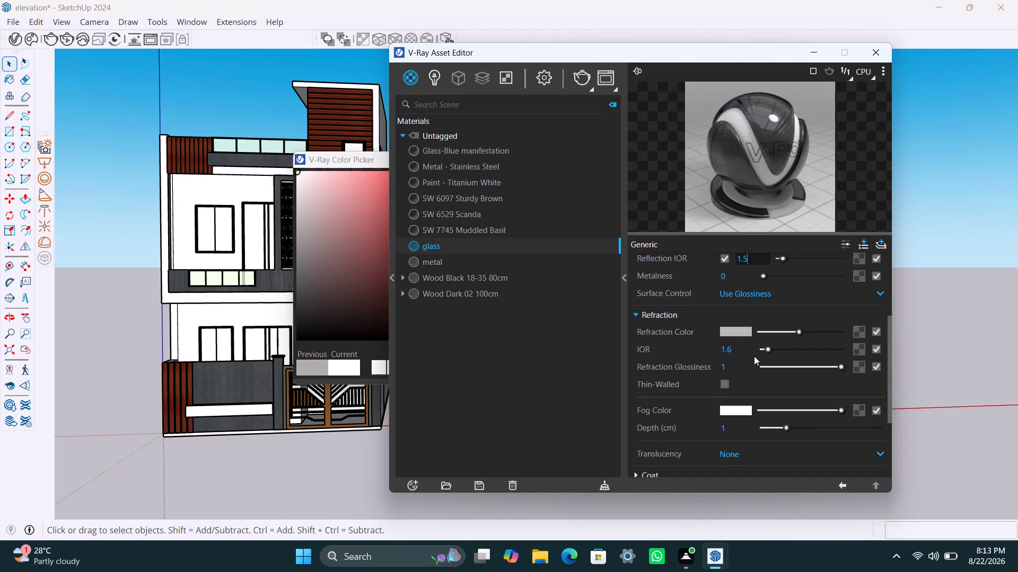
{"action": "left_click_drag", "start_coordinate": [749, 352], "coordinate": [715, 360]}
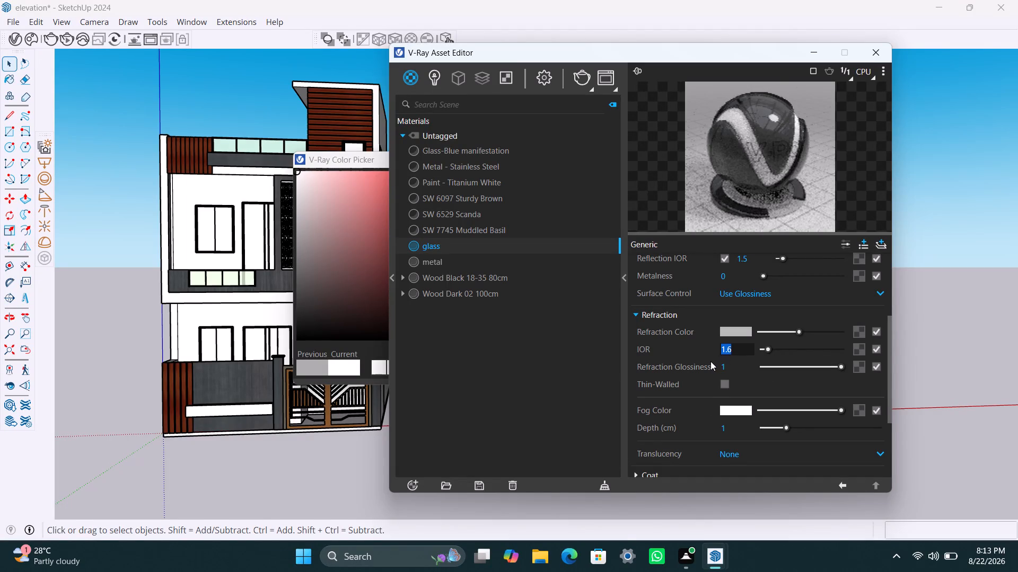
{"action": "type", "text": "1.5"}
{"action": "left_click", "coordinate": [546, 400]}
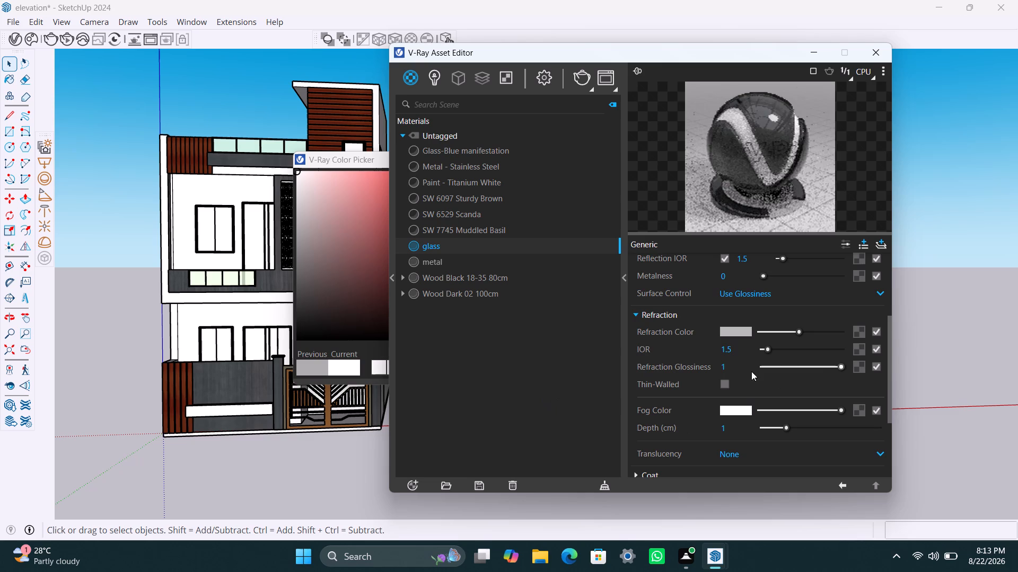
Review the glass material's diffuse, reflection, refraction and fog settings.
{"action": "scroll", "coordinate": [764, 345], "scroll_direction": "up", "scroll_amount": 3}
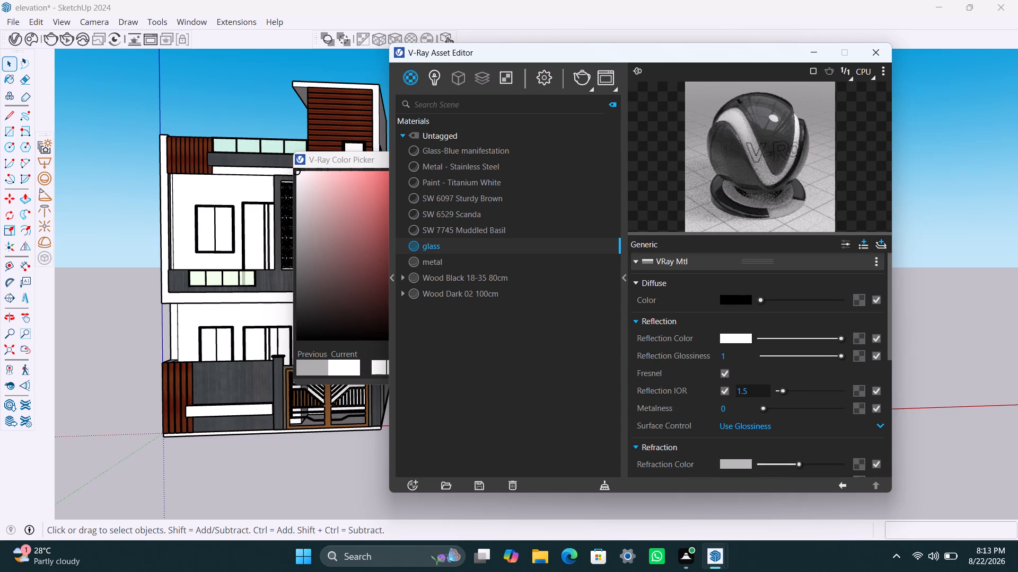
{"action": "scroll", "coordinate": [749, 387], "scroll_direction": "up", "scroll_amount": 2}
{"action": "scroll", "coordinate": [746, 361], "scroll_direction": "down", "scroll_amount": 4}
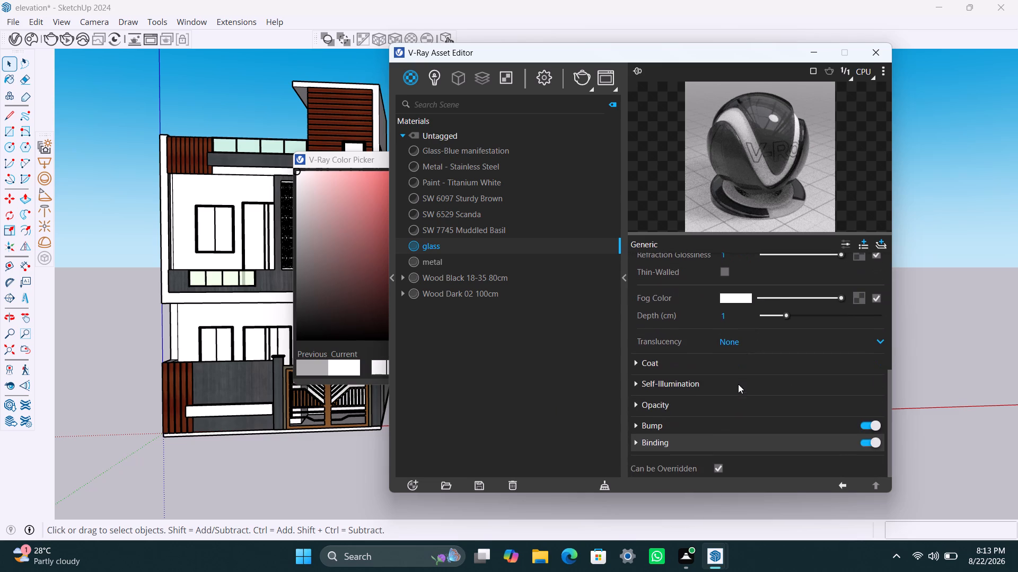
{"action": "scroll", "coordinate": [738, 379], "scroll_direction": "up", "scroll_amount": 7}
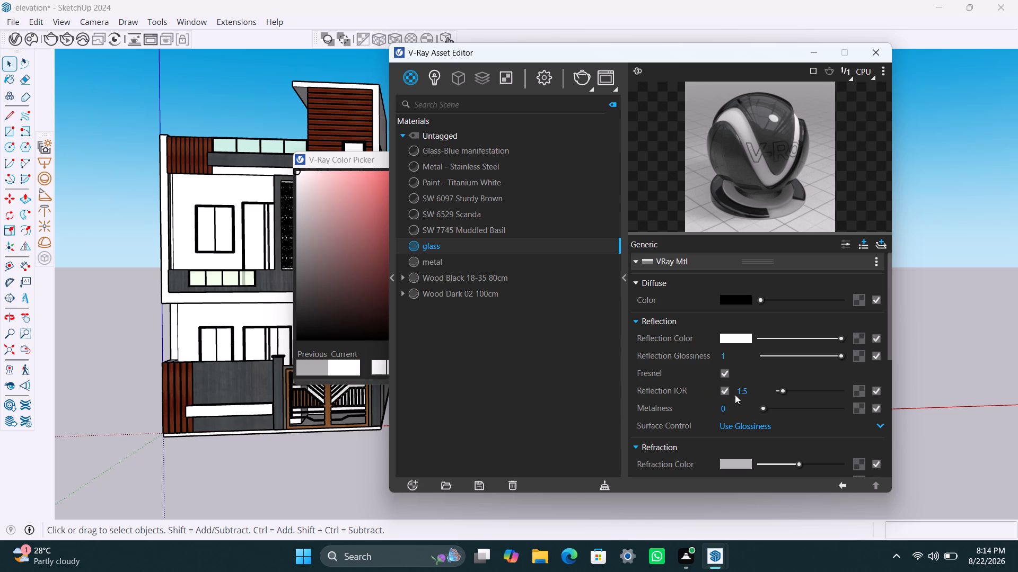
{"action": "scroll", "coordinate": [758, 402], "scroll_direction": "down", "scroll_amount": 2}
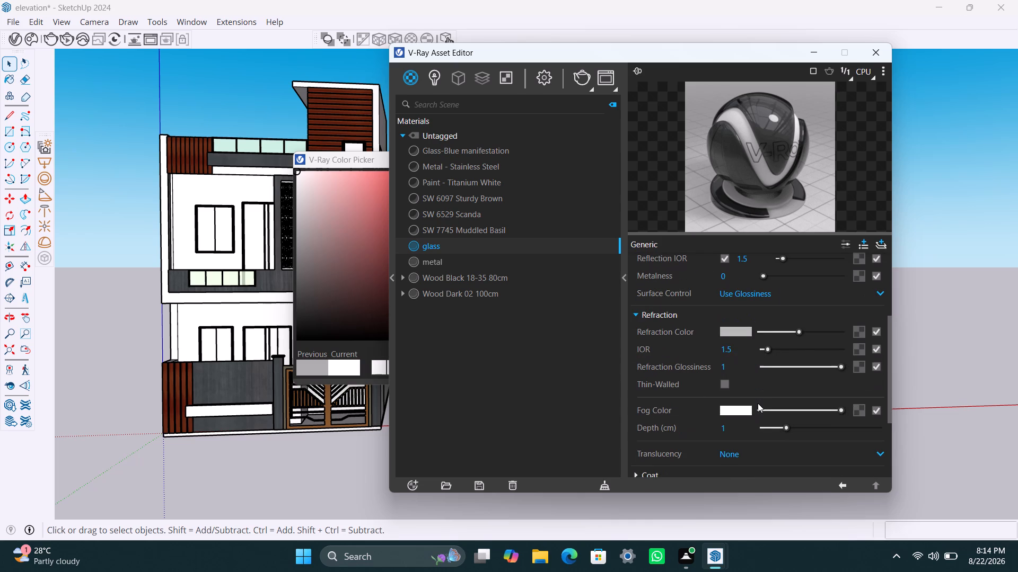
Apply the glass material to the left pane of the upper-floor window on the front elevation.
{"action": "left_click", "coordinate": [212, 228]}
{"action": "triple_click", "coordinate": [212, 228]}
{"action": "left_click", "coordinate": [212, 228]}
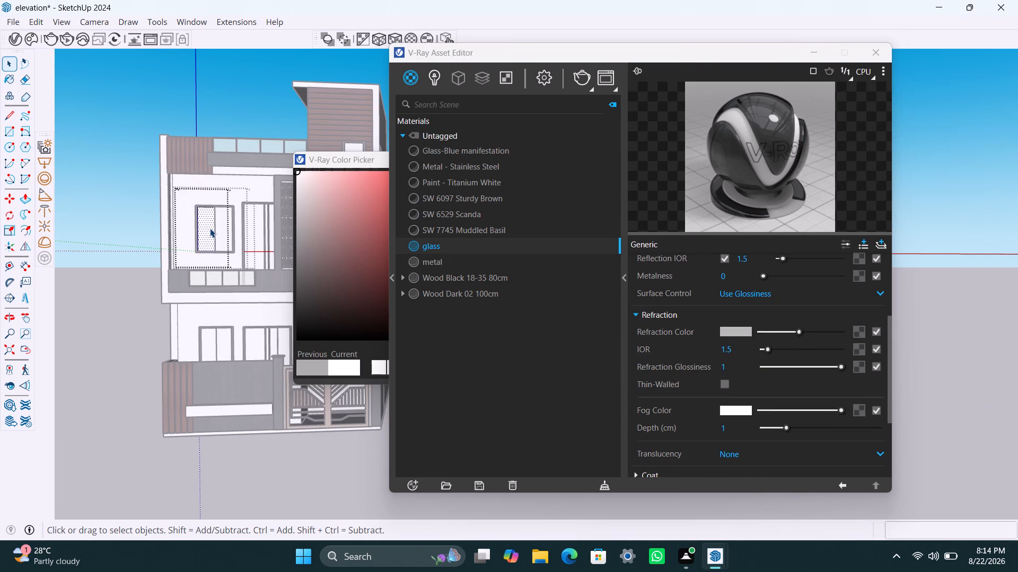
{"action": "triple_click", "coordinate": [209, 228]}
{"action": "triple_click", "coordinate": [208, 228]}
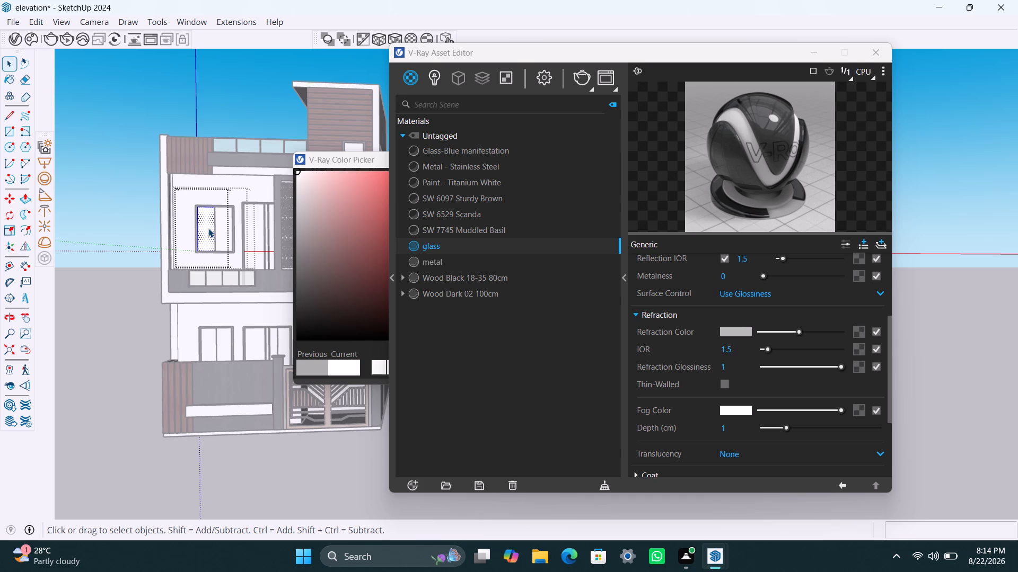
{"action": "left_click", "coordinate": [208, 228]}
{"action": "right_click", "coordinate": [433, 246]}
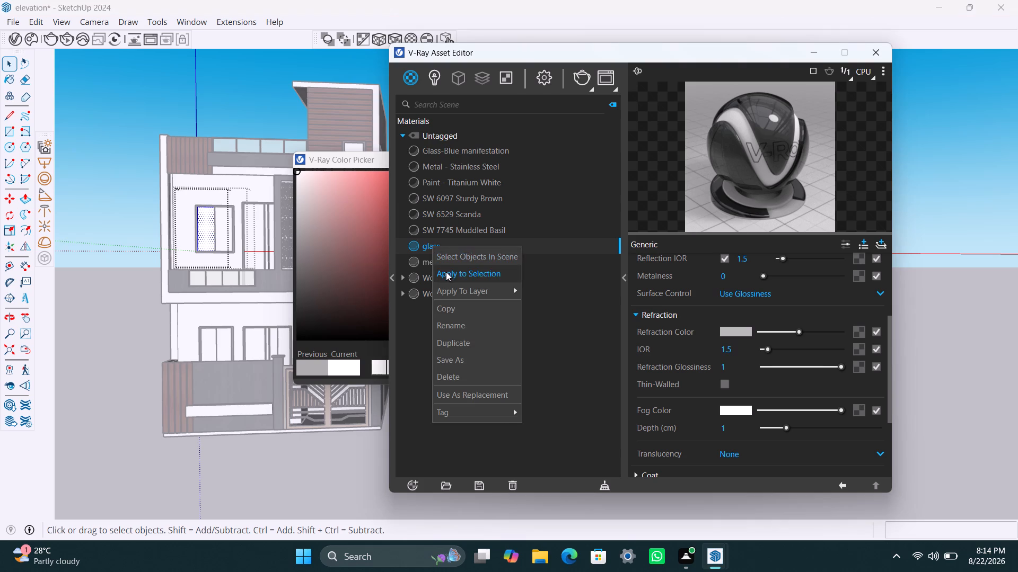
{"action": "left_click", "coordinate": [446, 272]}
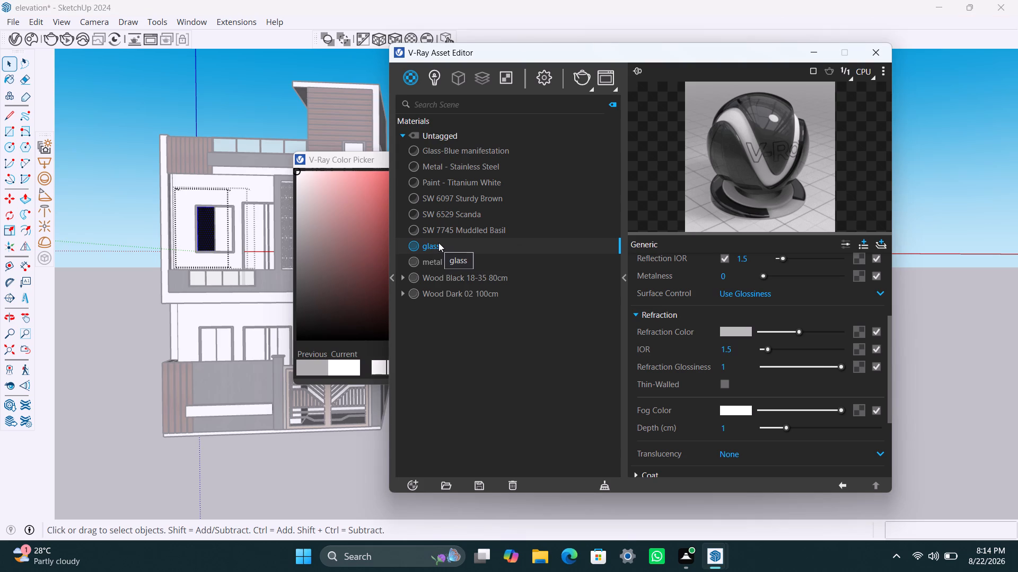
Set the glass material's diffuse color to white.
{"action": "scroll", "coordinate": [782, 314], "scroll_direction": "up", "scroll_amount": 2}
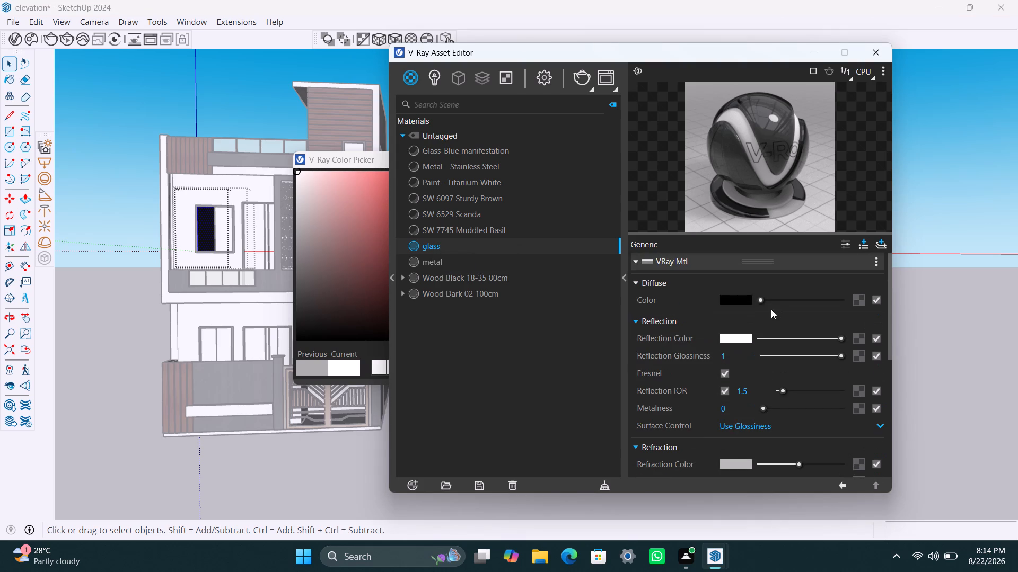
{"action": "left_click_drag", "start_coordinate": [763, 299], "coordinate": [865, 306]}
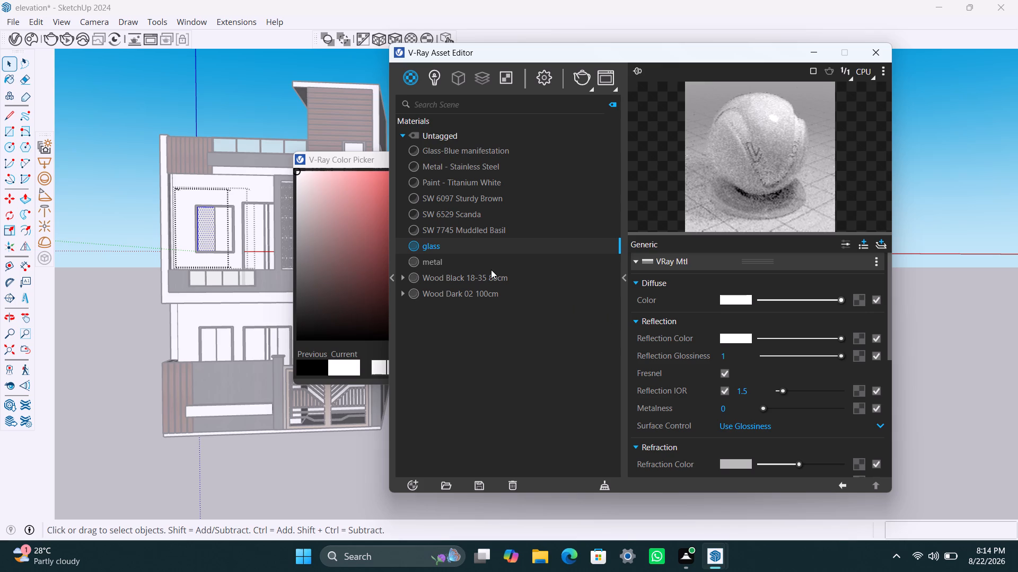
Examine the glass material on the upper-floor window's left pane up close and from an angle.
{"action": "triple_click", "coordinate": [208, 231]}
{"action": "triple_click", "coordinate": [209, 231]}
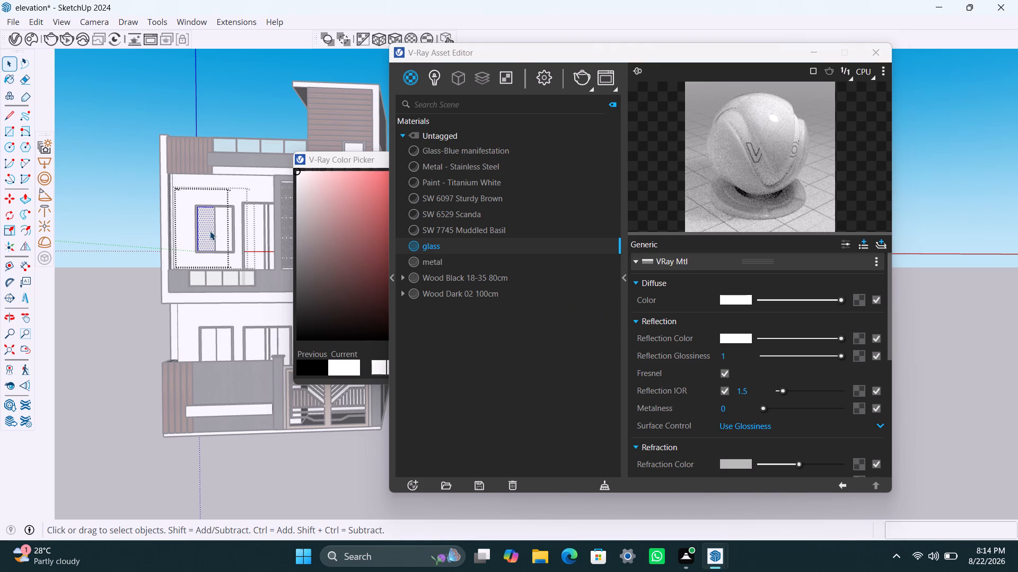
{"action": "scroll", "coordinate": [211, 234], "scroll_direction": "up", "scroll_amount": 16}
{"action": "middle_click_drag", "start_coordinate": [220, 259], "coordinate": [225, 262]}
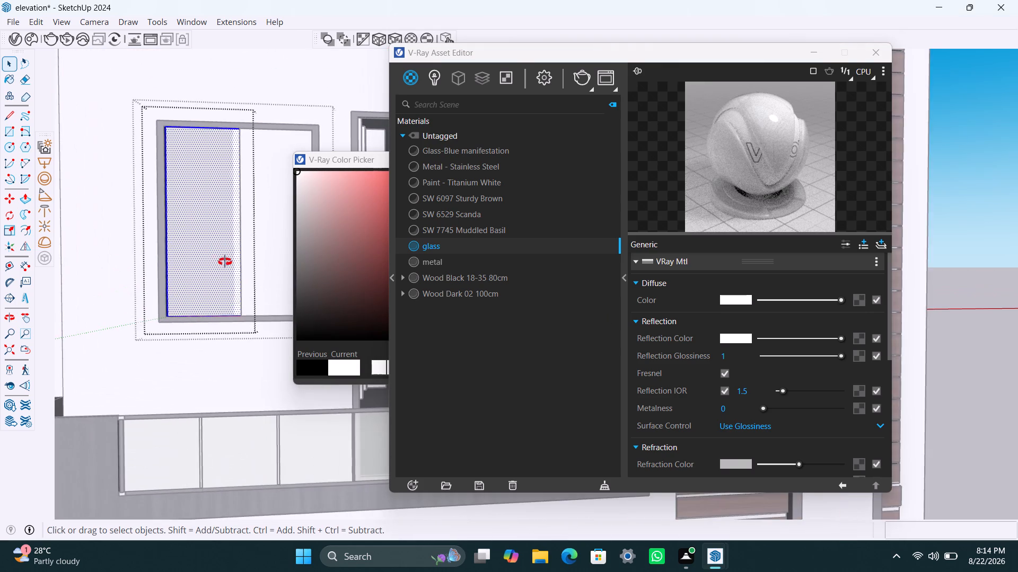
{"action": "middle_click_drag", "start_coordinate": [225, 262], "coordinate": [266, 317]}
{"action": "left_click", "coordinate": [261, 263]}
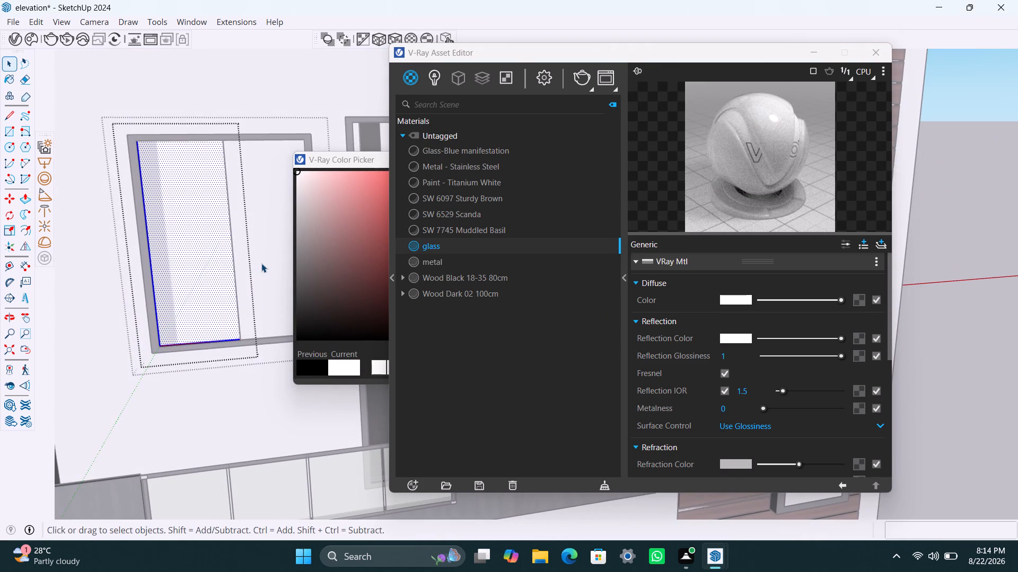
{"action": "triple_click", "coordinate": [214, 263]}
{"action": "left_click", "coordinate": [214, 263]}
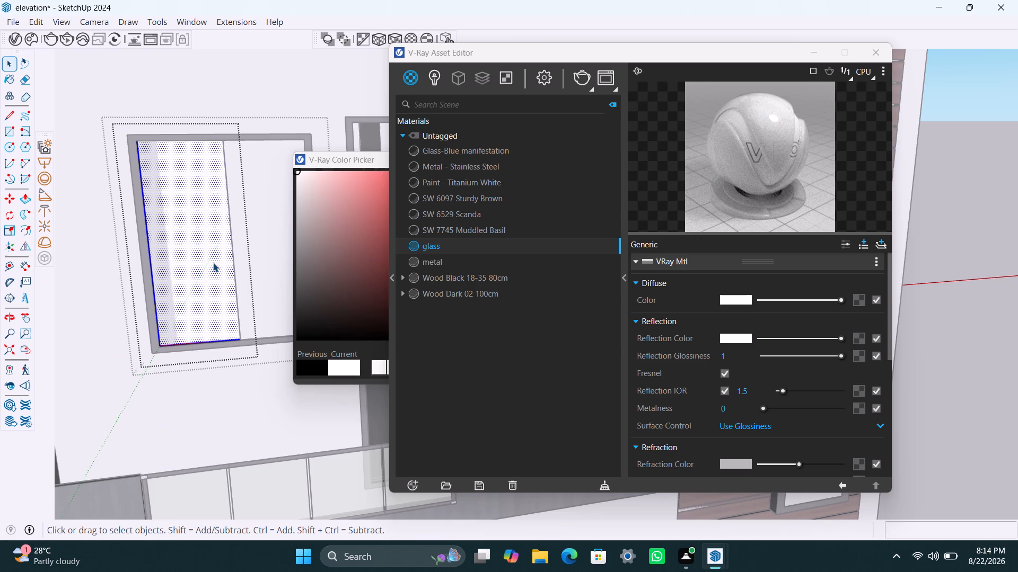
{"action": "triple_click", "coordinate": [213, 263]}
Set the glass material's refraction color to white, trying a grey reflection color first.
{"action": "left_click_drag", "start_coordinate": [840, 338], "coordinate": [793, 341]}
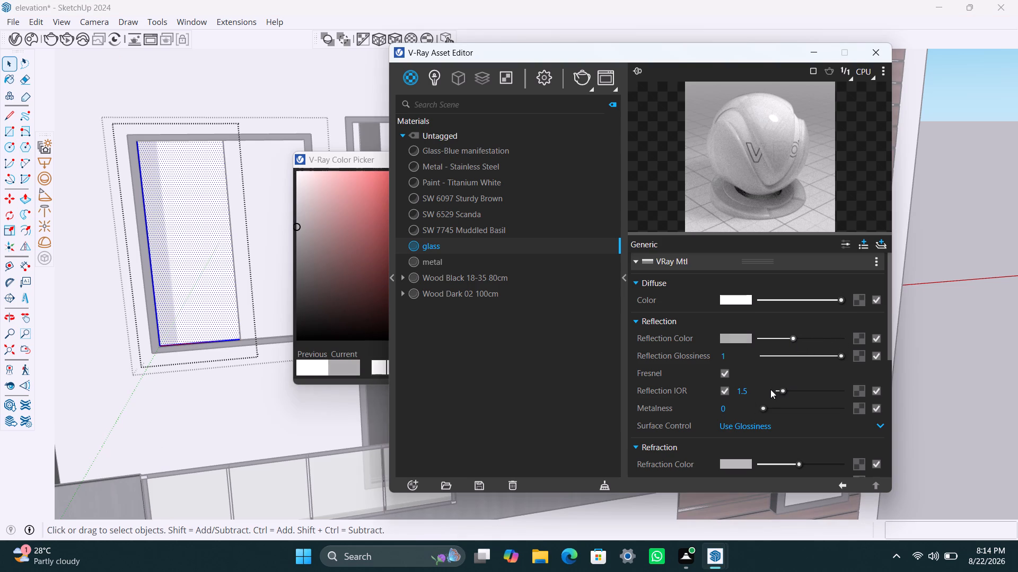
{"action": "scroll", "coordinate": [781, 381], "scroll_direction": "down", "scroll_amount": 2}
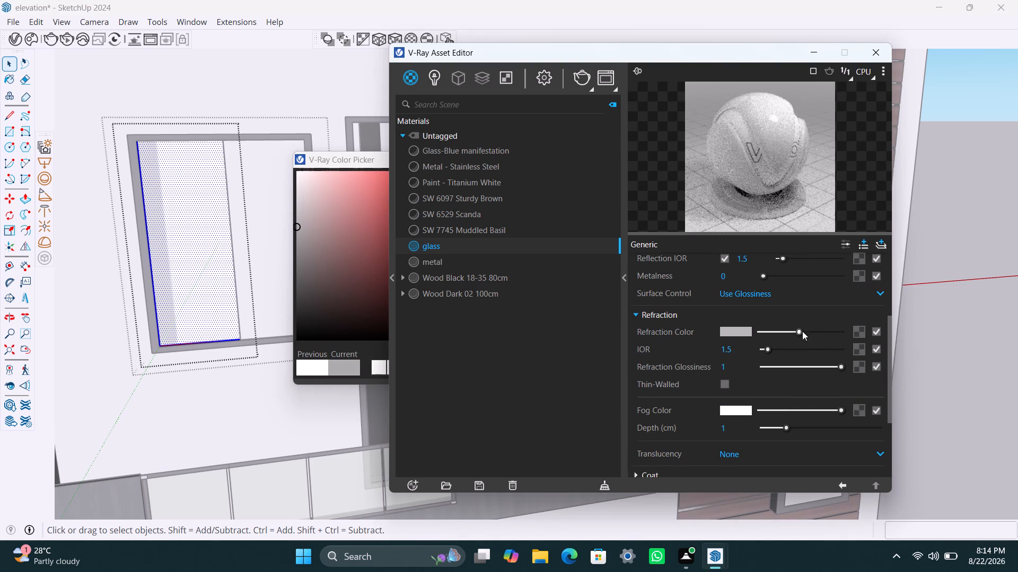
{"action": "left_click_drag", "start_coordinate": [802, 331], "coordinate": [844, 334]}
Set the glass material's reflection color to black after trying white, keeping the reflection glossiness at 1.
{"action": "scroll", "coordinate": [795, 342], "scroll_direction": "up", "scroll_amount": 4}
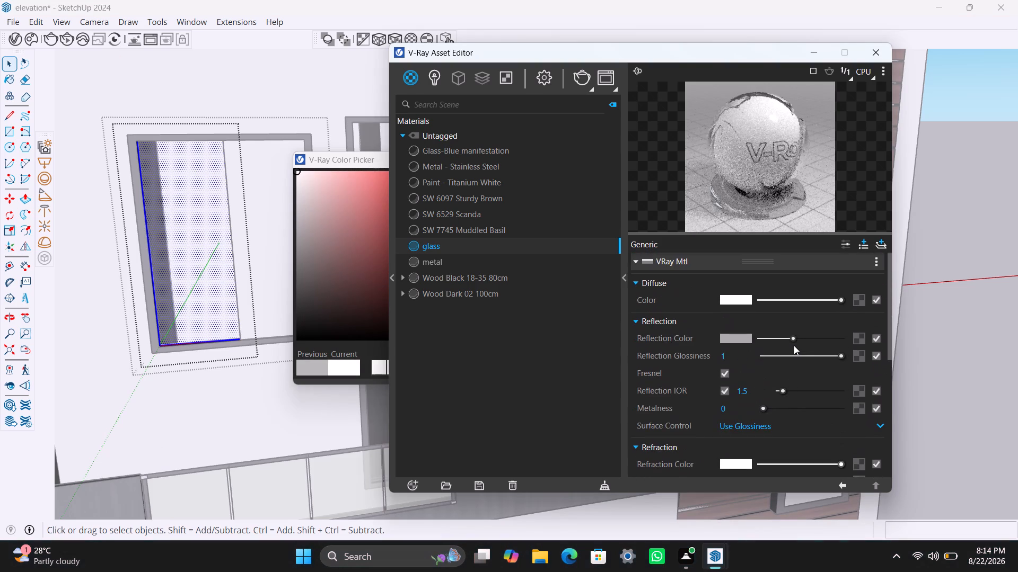
{"action": "left_click_drag", "start_coordinate": [793, 336], "coordinate": [843, 340]}
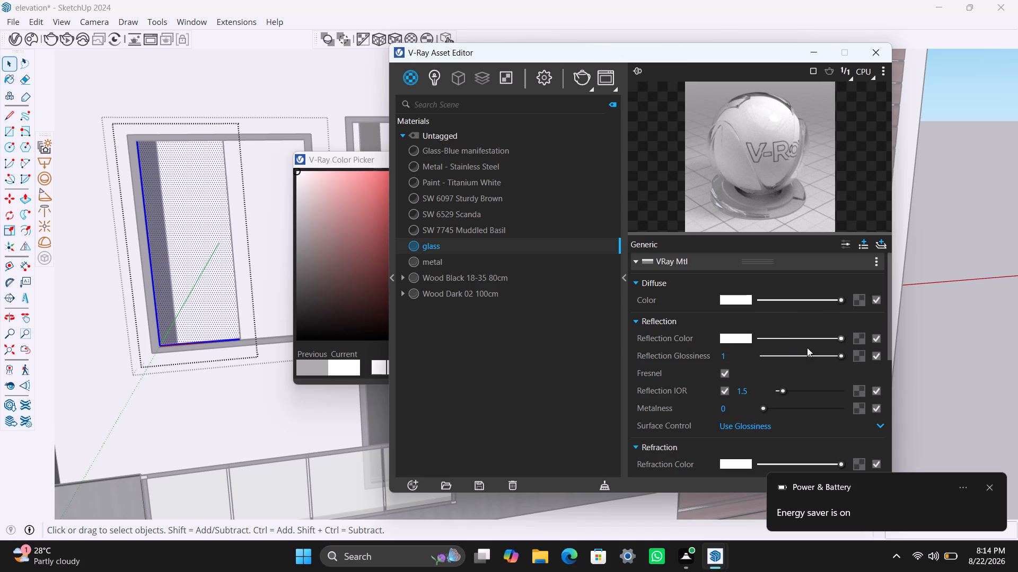
{"action": "left_click_drag", "start_coordinate": [841, 338], "coordinate": [748, 344]}
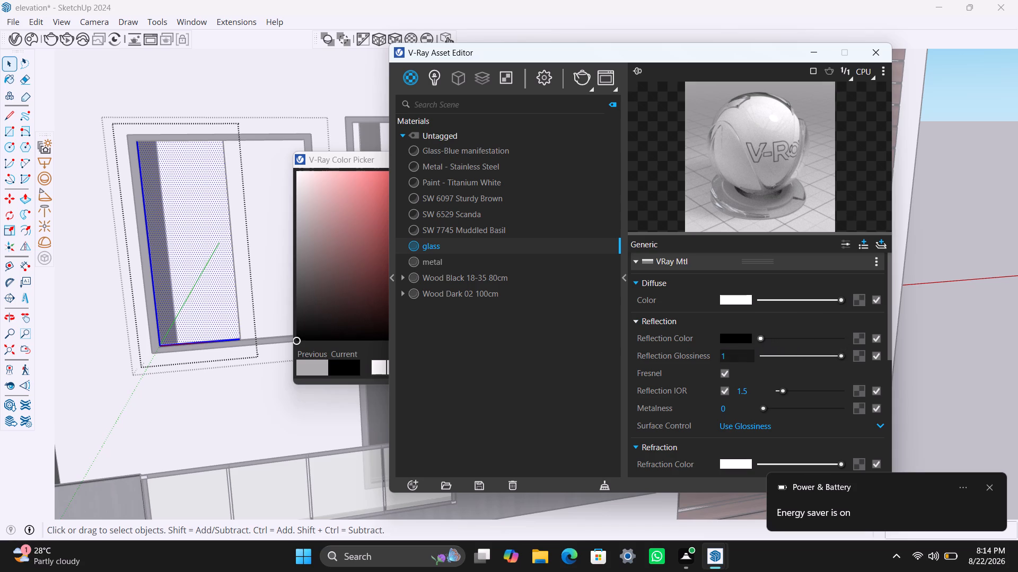
{"action": "left_click_drag", "start_coordinate": [731, 355], "coordinate": [710, 359]}
{"action": "left_click", "coordinate": [735, 355]}
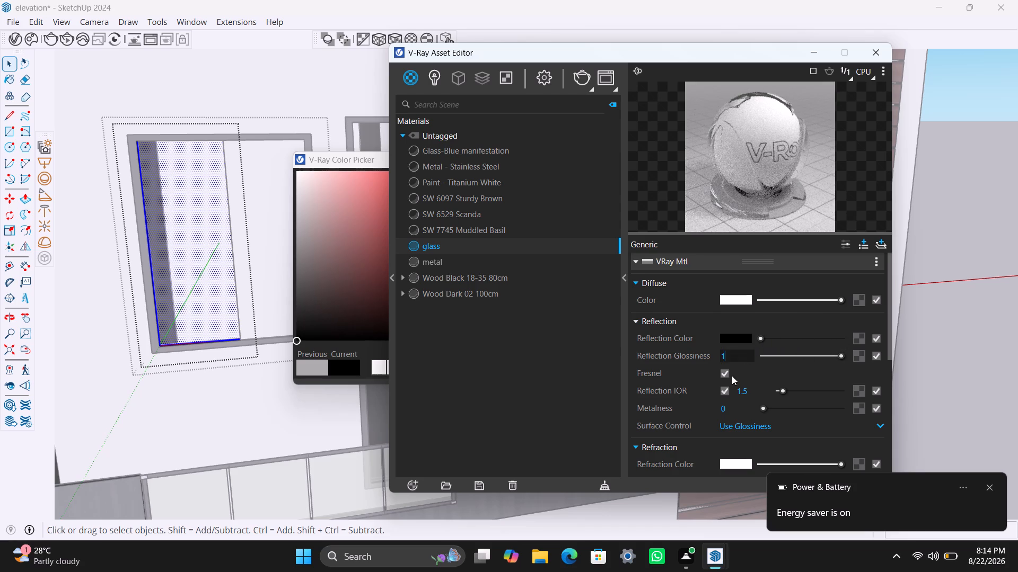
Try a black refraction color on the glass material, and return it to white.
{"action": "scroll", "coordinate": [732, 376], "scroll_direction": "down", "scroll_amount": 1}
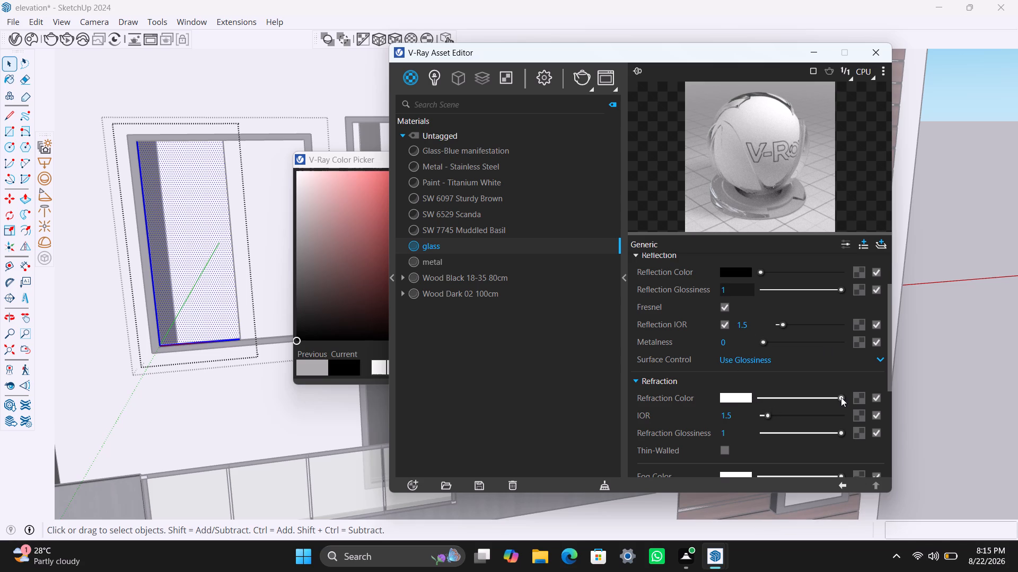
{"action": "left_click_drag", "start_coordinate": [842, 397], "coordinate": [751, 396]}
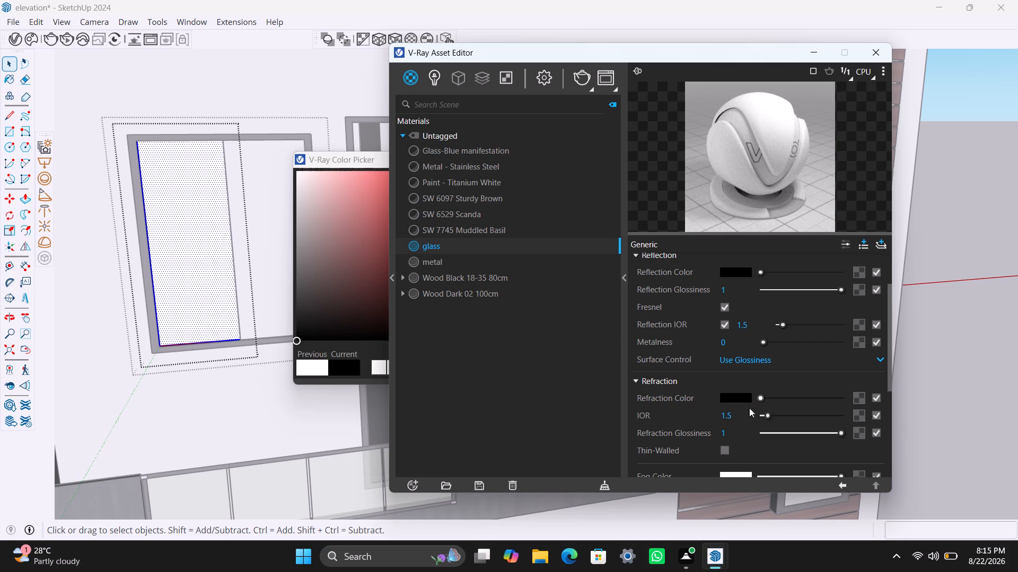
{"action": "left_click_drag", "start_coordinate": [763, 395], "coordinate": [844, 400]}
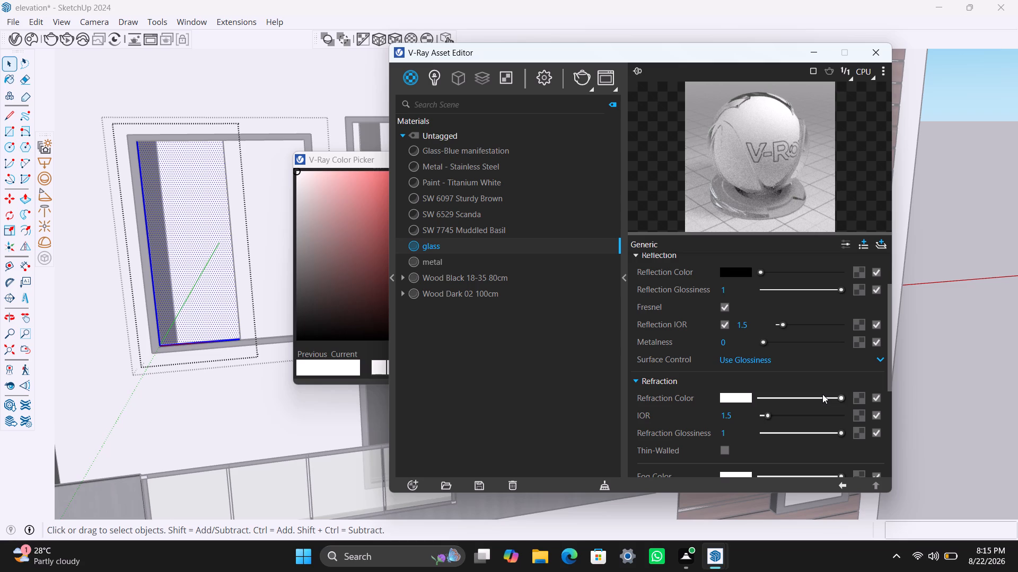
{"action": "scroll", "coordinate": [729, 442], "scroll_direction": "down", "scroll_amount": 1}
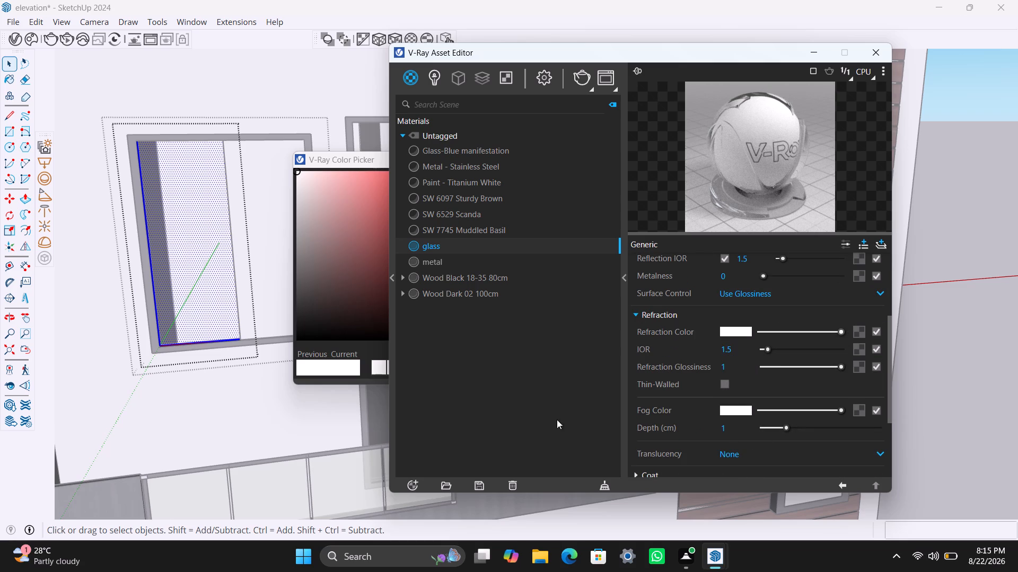
Apply the glass material to the right pane of the upper-floor window and leave the pane's editing context.
{"action": "left_click", "coordinate": [272, 264]}
{"action": "double_click", "coordinate": [272, 264]}
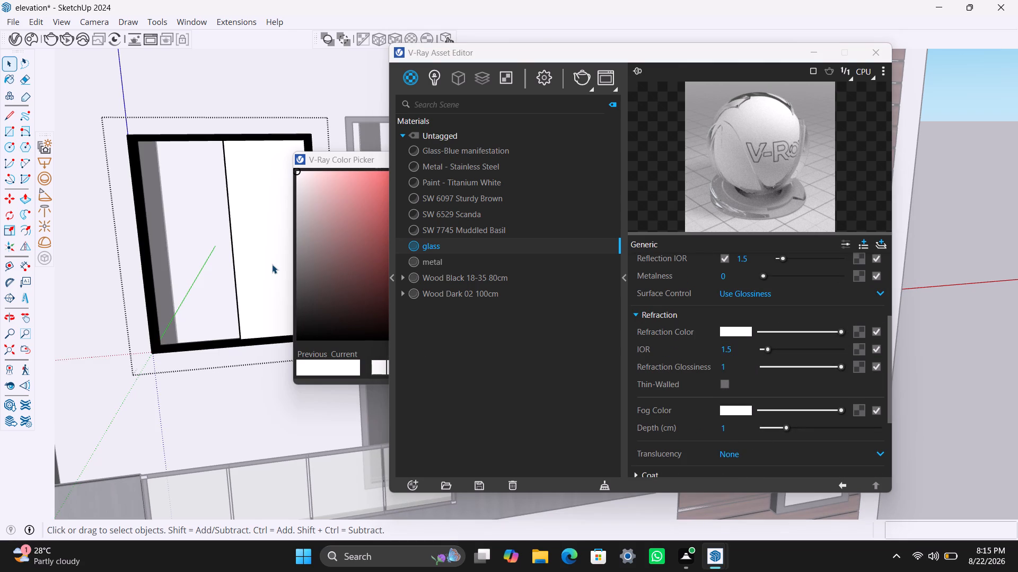
{"action": "triple_click", "coordinate": [272, 264]}
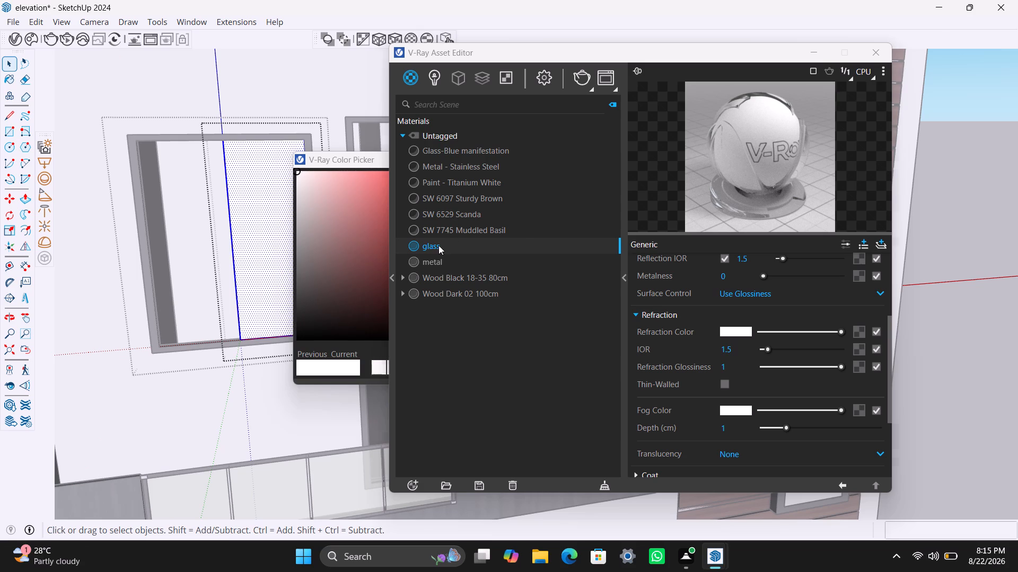
{"action": "right_click", "coordinate": [438, 245]}
{"action": "left_click", "coordinate": [447, 270]}
{"action": "scroll", "coordinate": [245, 295], "scroll_direction": "down", "scroll_amount": 3}
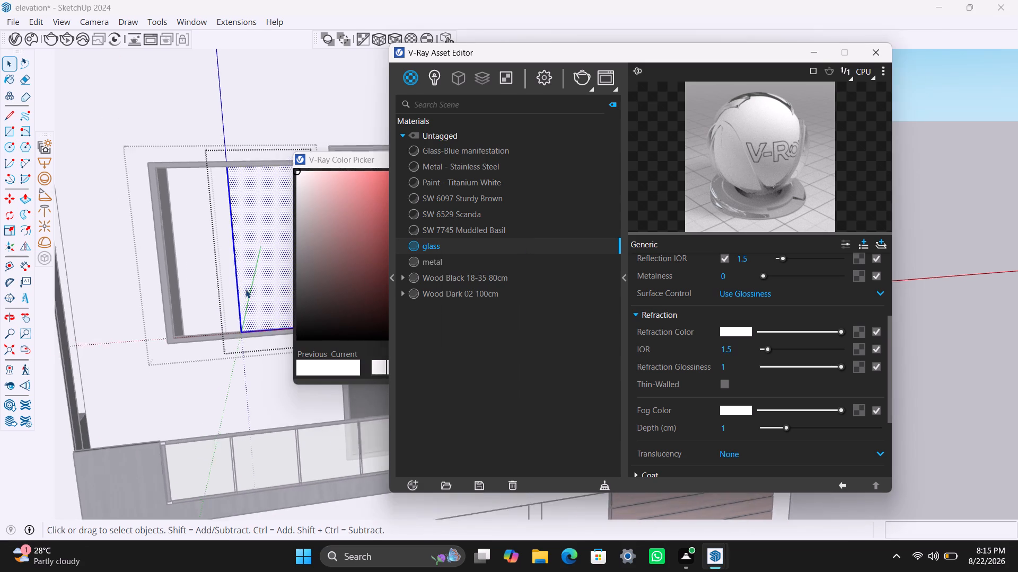
{"action": "triple_click", "coordinate": [246, 260]}
{"action": "left_click", "coordinate": [247, 260]}
{"action": "right_click", "coordinate": [429, 243]}
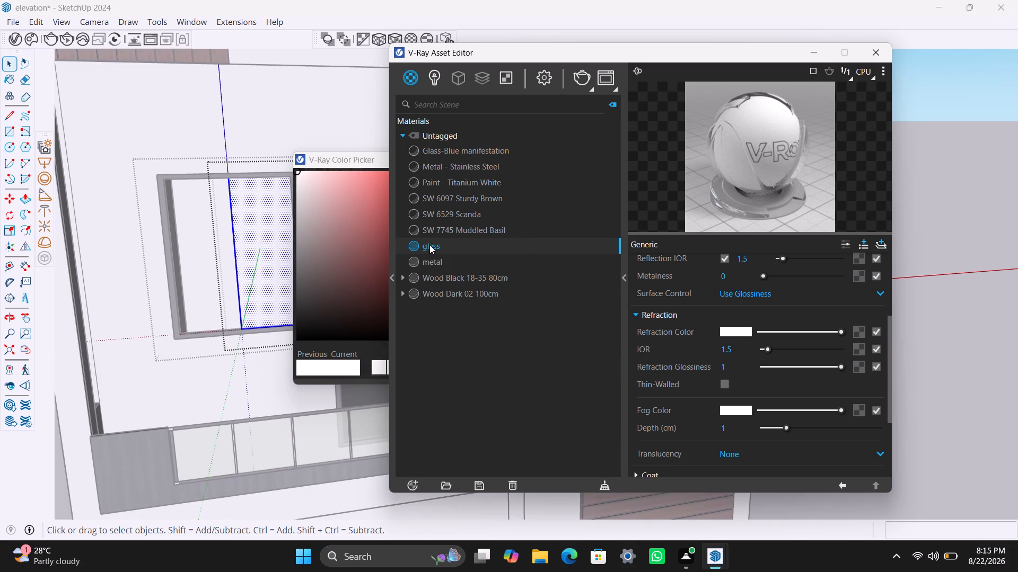
{"action": "left_click", "coordinate": [443, 265]}
{"action": "left_click", "coordinate": [251, 371]}
Examine the glazed upper-floor window from other angles and within the whole front elevation.
{"action": "scroll", "coordinate": [195, 357], "scroll_direction": "down", "scroll_amount": 3}
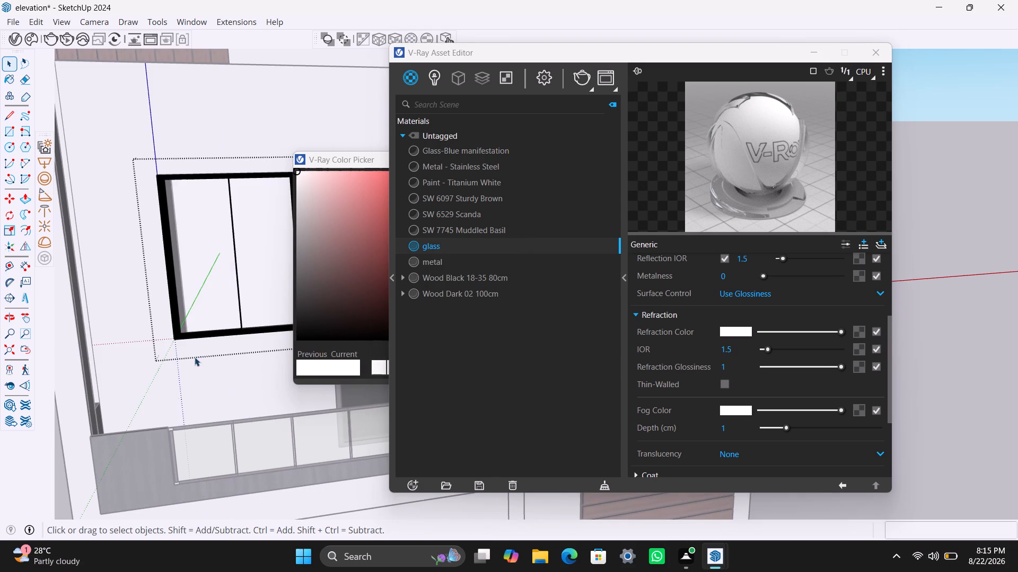
{"action": "middle_click_drag", "start_coordinate": [217, 363], "coordinate": [107, 240]}
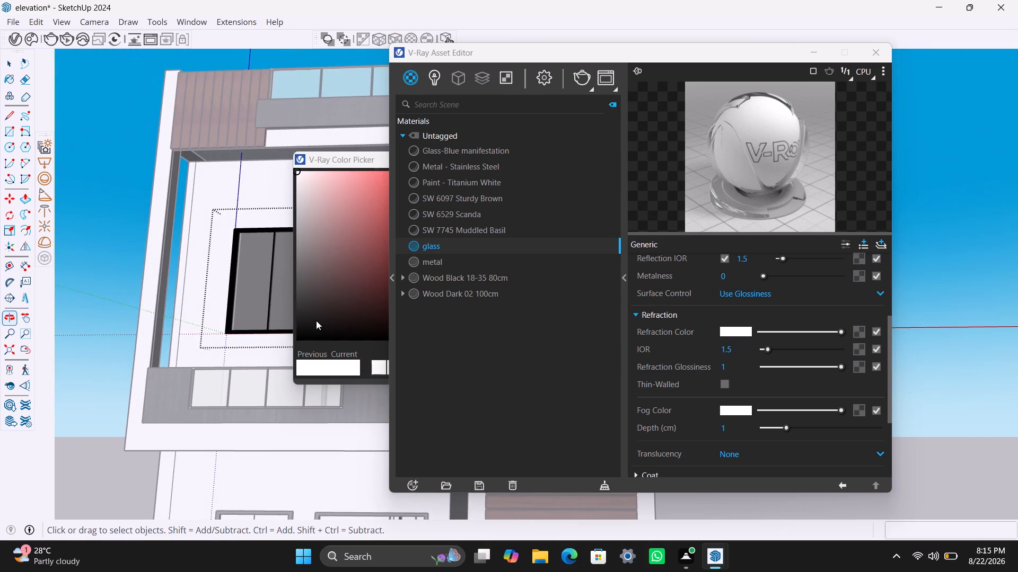
{"action": "scroll", "coordinate": [318, 329], "scroll_direction": "down", "scroll_amount": 9}
{"action": "scroll", "coordinate": [263, 355], "scroll_direction": "down", "scroll_amount": 4}
{"action": "middle_click_drag", "start_coordinate": [260, 359], "coordinate": [257, 456]}
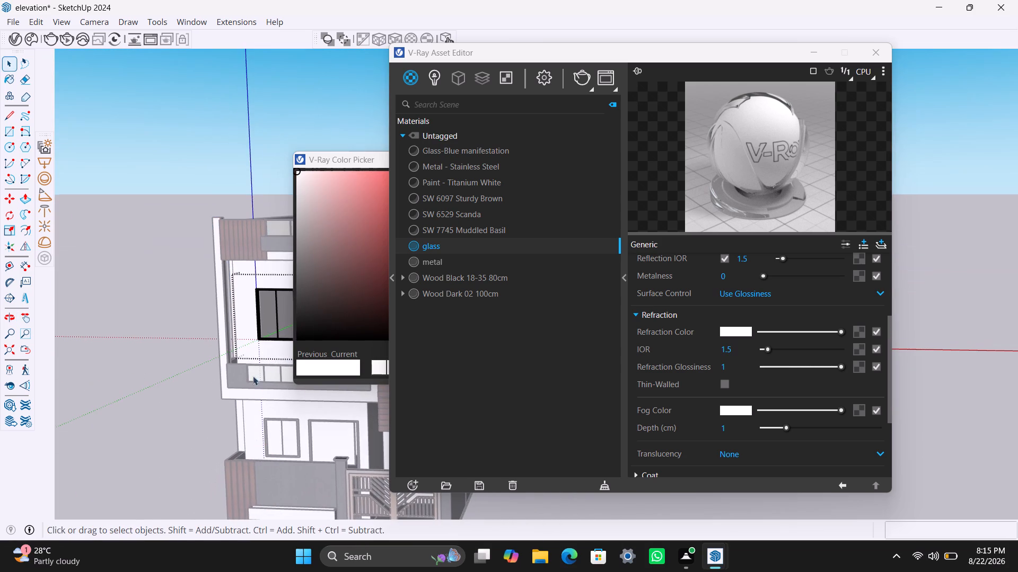
Apply the glass material to the left pane of the ground-floor window.
{"action": "triple_click", "coordinate": [278, 434]}
{"action": "triple_click", "coordinate": [276, 434]}
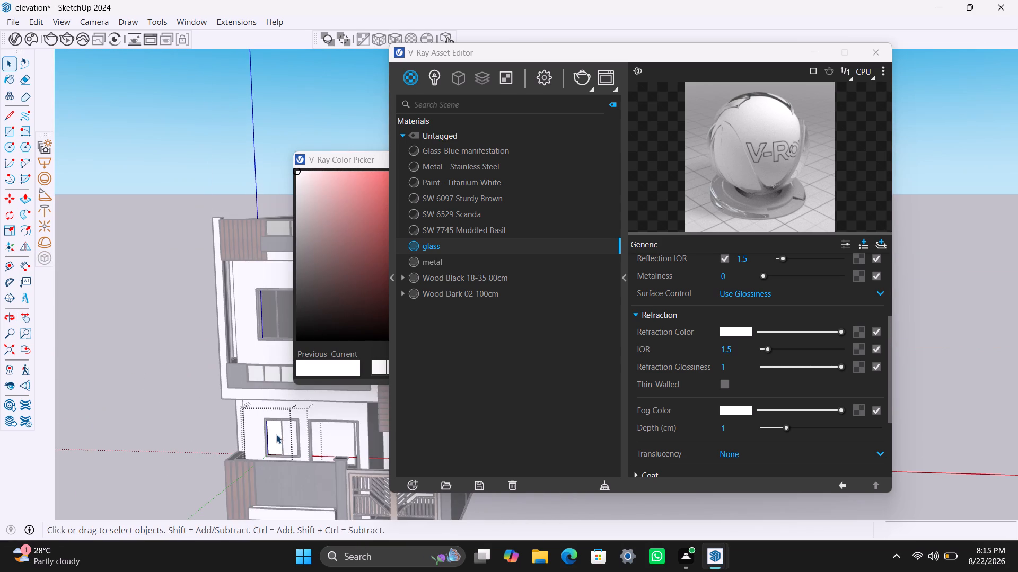
{"action": "triple_click", "coordinate": [276, 434]}
{"action": "right_click", "coordinate": [440, 247]}
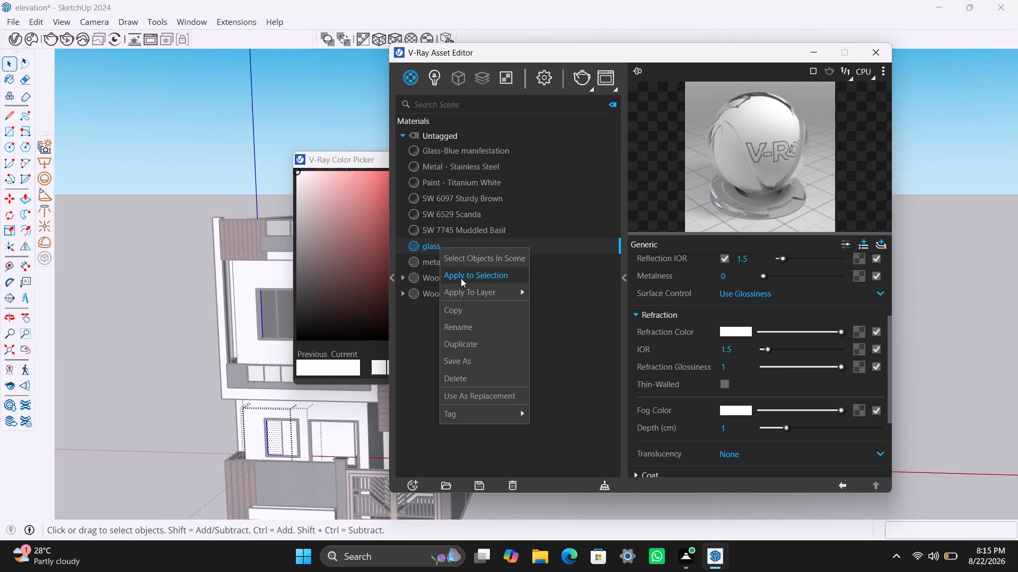
{"action": "left_click", "coordinate": [461, 278]}
Apply the glass material to the right pane of the ground-floor window and leave the pane's editing context.
{"action": "triple_click", "coordinate": [286, 433]}
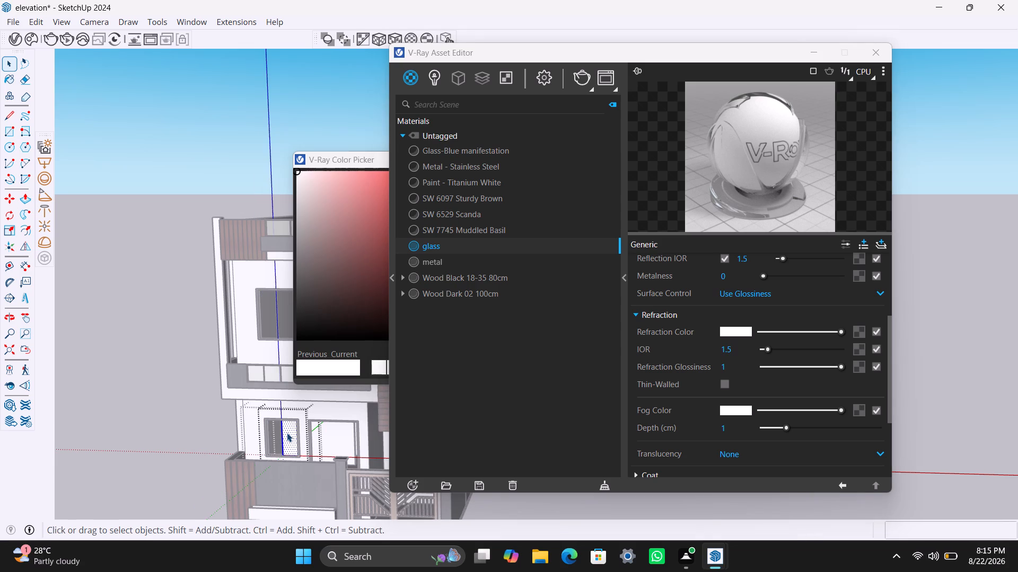
{"action": "double_click", "coordinate": [287, 431]}
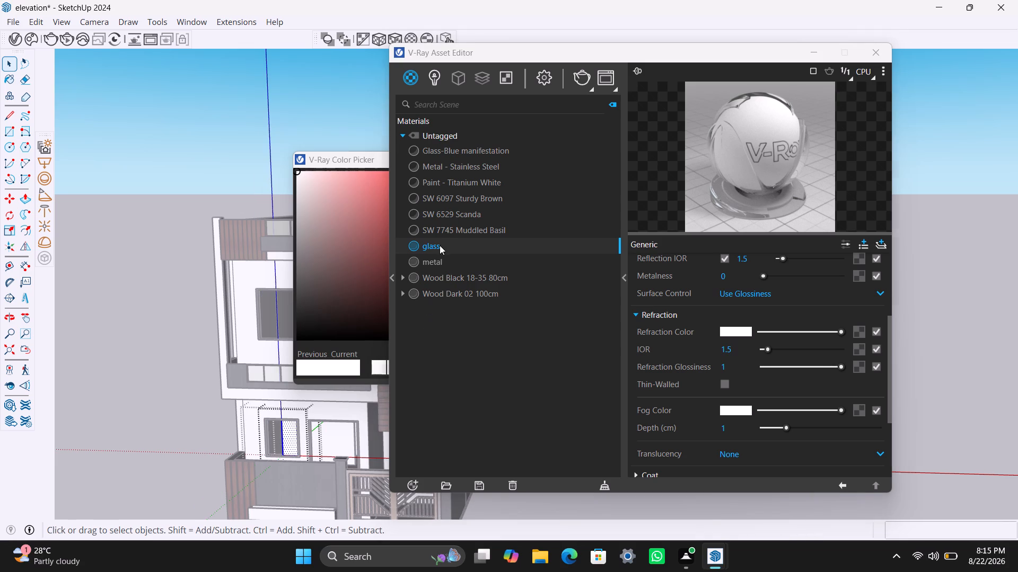
{"action": "right_click", "coordinate": [440, 245]}
{"action": "left_click", "coordinate": [457, 275]}
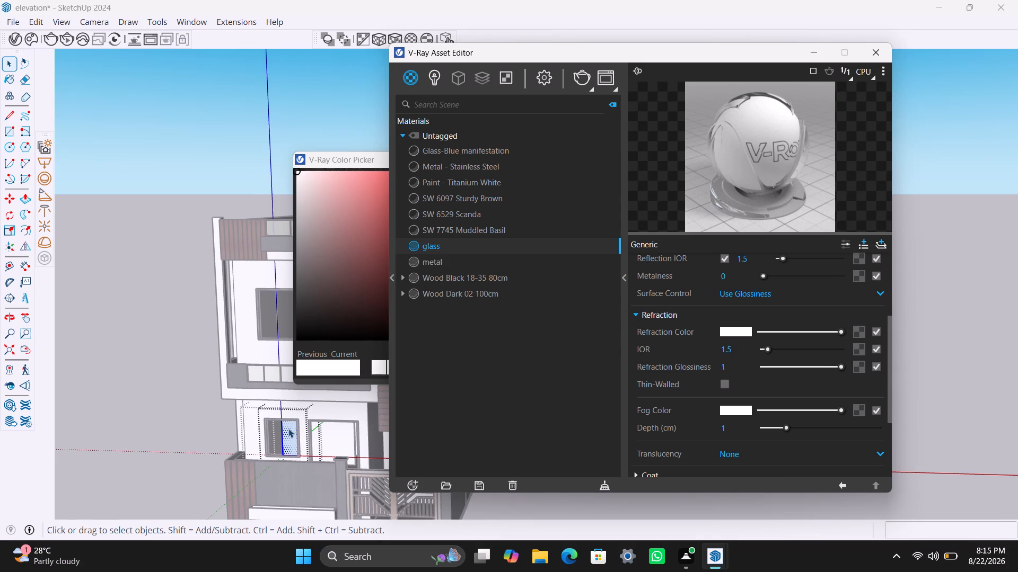
{"action": "triple_click", "coordinate": [287, 430]}
{"action": "left_click", "coordinate": [287, 430]}
{"action": "right_click", "coordinate": [449, 251]}
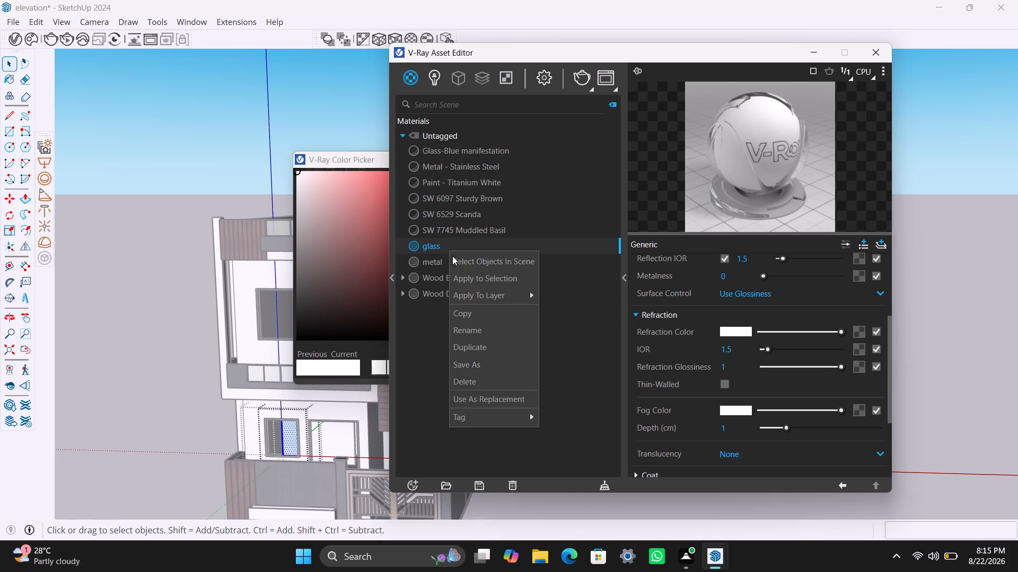
{"action": "left_click", "coordinate": [466, 275]}
{"action": "double_click", "coordinate": [339, 437]}
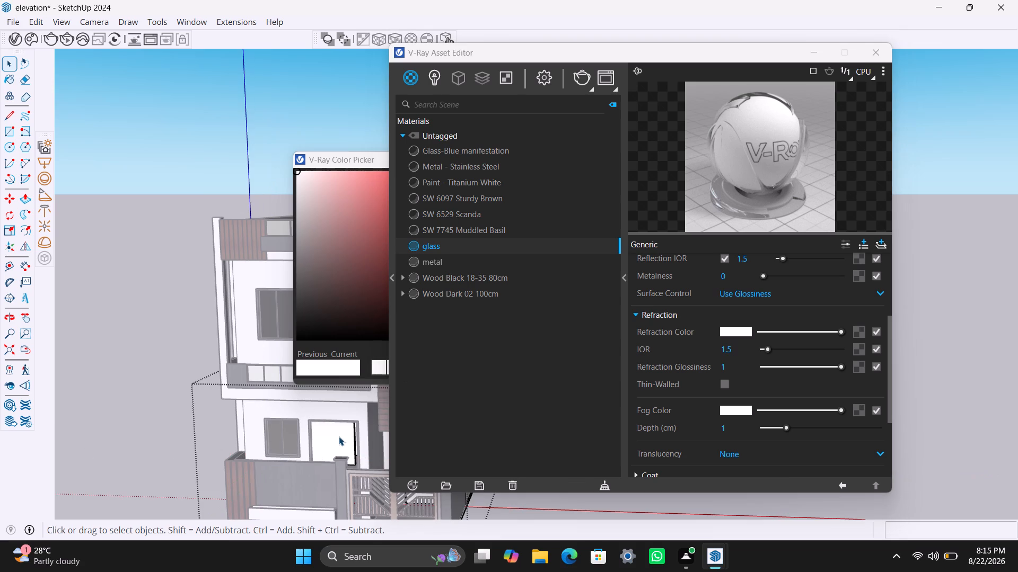
{"action": "scroll", "coordinate": [240, 373], "scroll_direction": "down", "scroll_amount": 8}
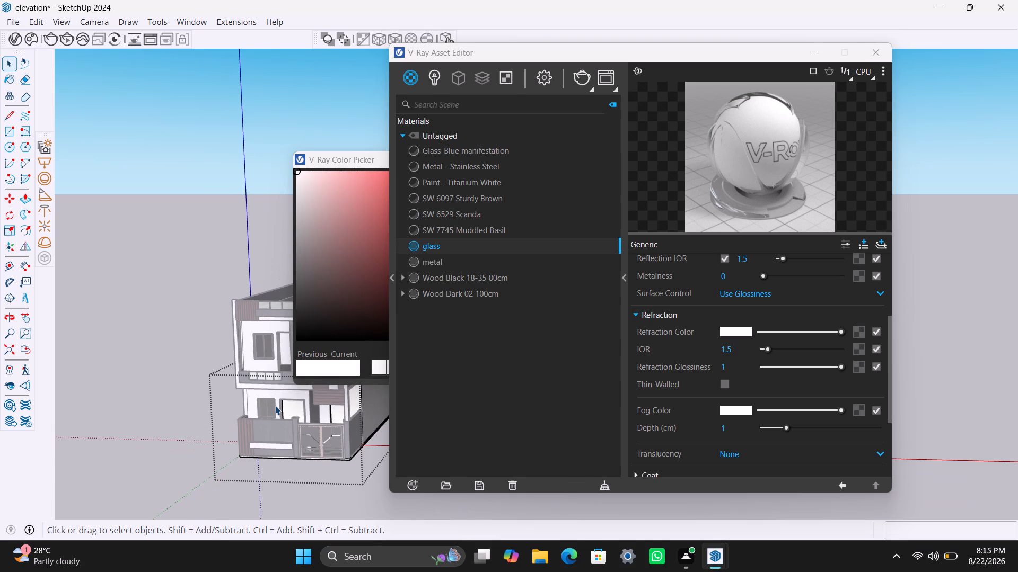
{"action": "middle_click_drag", "start_coordinate": [277, 406], "coordinate": [206, 407]}
{"action": "left_click", "coordinate": [145, 280]}
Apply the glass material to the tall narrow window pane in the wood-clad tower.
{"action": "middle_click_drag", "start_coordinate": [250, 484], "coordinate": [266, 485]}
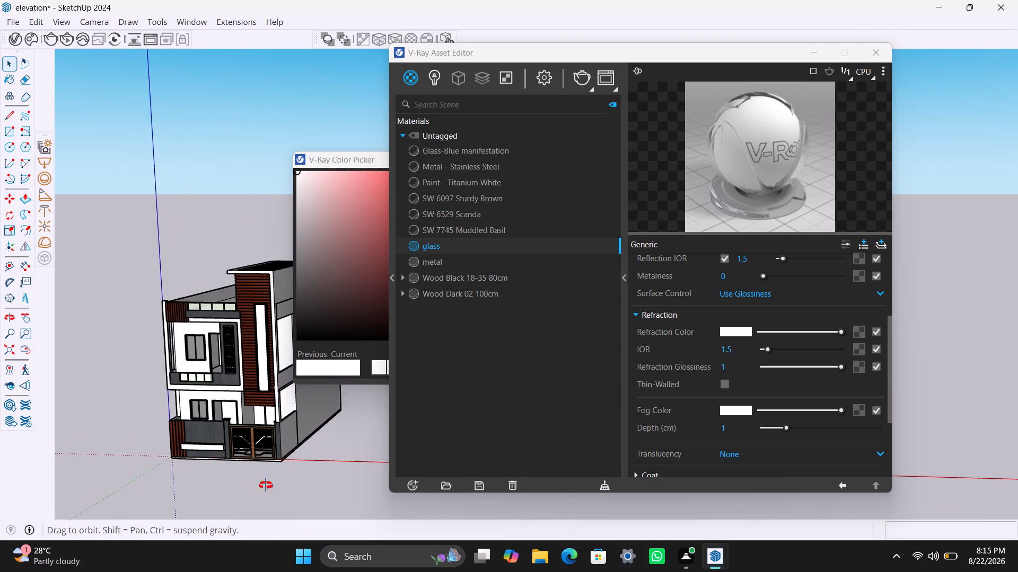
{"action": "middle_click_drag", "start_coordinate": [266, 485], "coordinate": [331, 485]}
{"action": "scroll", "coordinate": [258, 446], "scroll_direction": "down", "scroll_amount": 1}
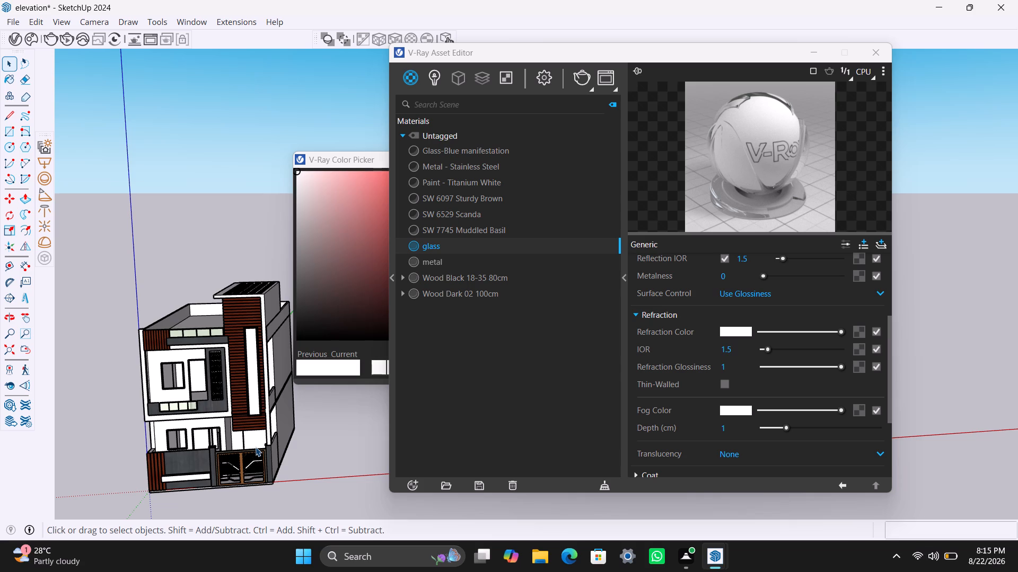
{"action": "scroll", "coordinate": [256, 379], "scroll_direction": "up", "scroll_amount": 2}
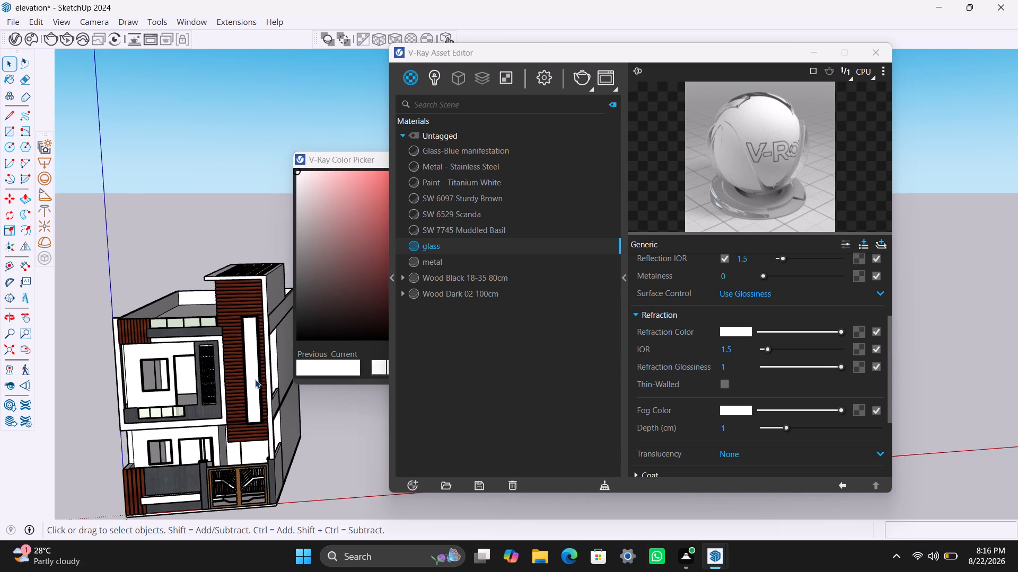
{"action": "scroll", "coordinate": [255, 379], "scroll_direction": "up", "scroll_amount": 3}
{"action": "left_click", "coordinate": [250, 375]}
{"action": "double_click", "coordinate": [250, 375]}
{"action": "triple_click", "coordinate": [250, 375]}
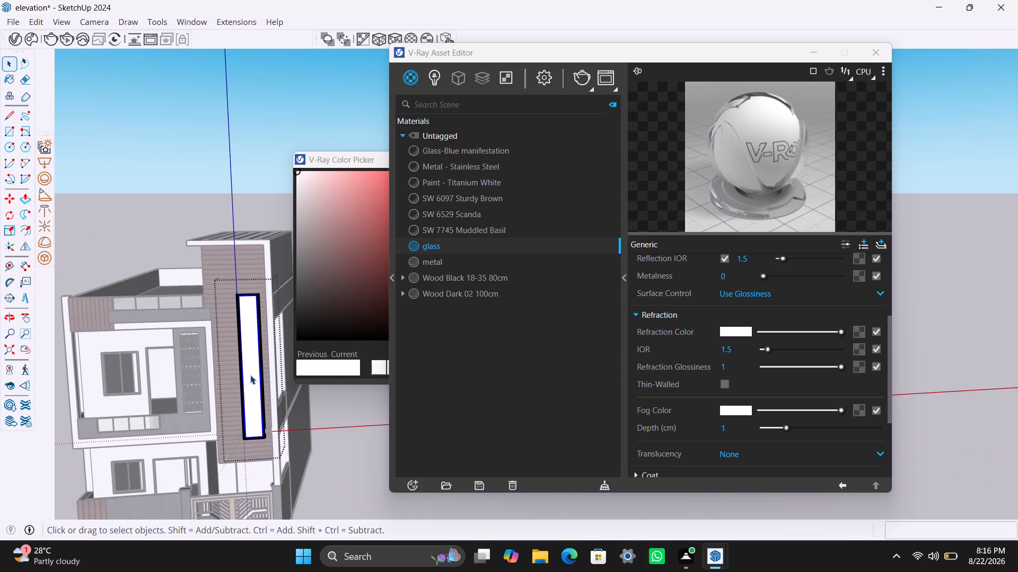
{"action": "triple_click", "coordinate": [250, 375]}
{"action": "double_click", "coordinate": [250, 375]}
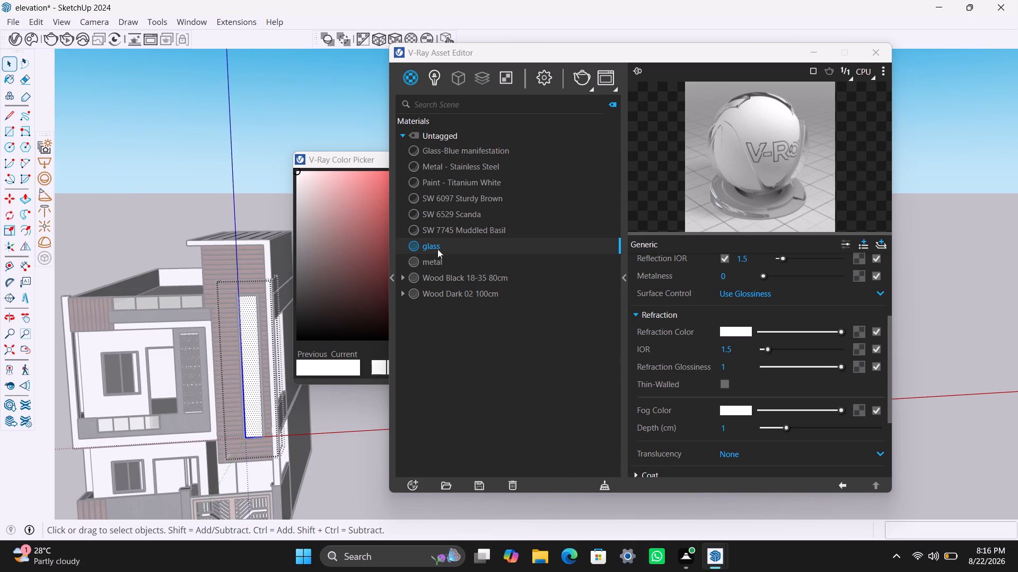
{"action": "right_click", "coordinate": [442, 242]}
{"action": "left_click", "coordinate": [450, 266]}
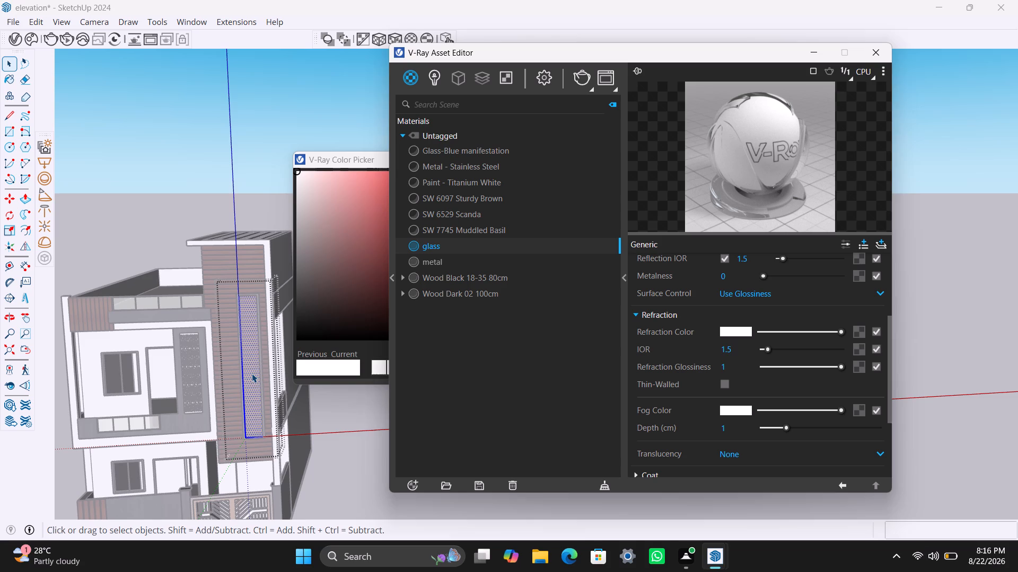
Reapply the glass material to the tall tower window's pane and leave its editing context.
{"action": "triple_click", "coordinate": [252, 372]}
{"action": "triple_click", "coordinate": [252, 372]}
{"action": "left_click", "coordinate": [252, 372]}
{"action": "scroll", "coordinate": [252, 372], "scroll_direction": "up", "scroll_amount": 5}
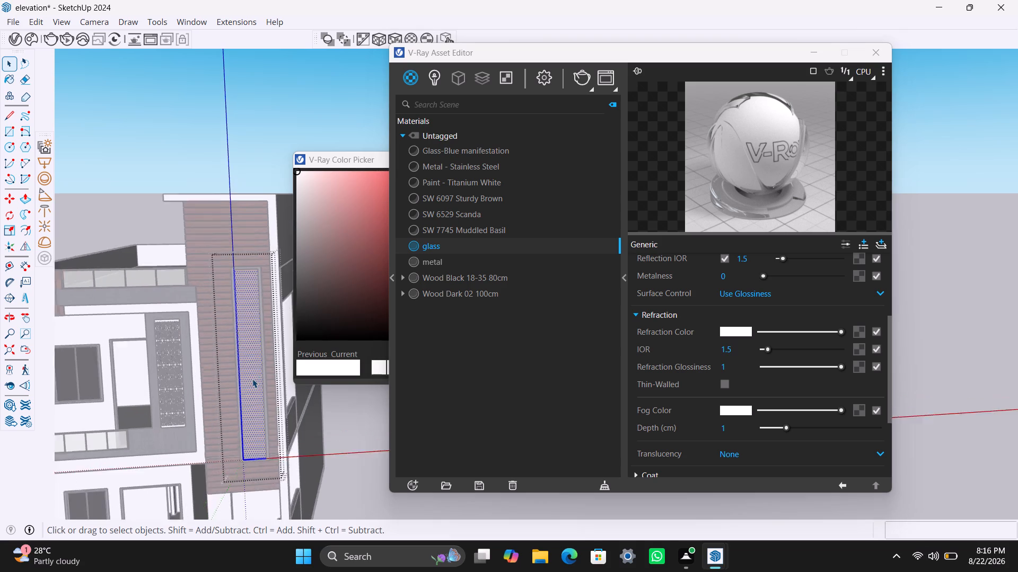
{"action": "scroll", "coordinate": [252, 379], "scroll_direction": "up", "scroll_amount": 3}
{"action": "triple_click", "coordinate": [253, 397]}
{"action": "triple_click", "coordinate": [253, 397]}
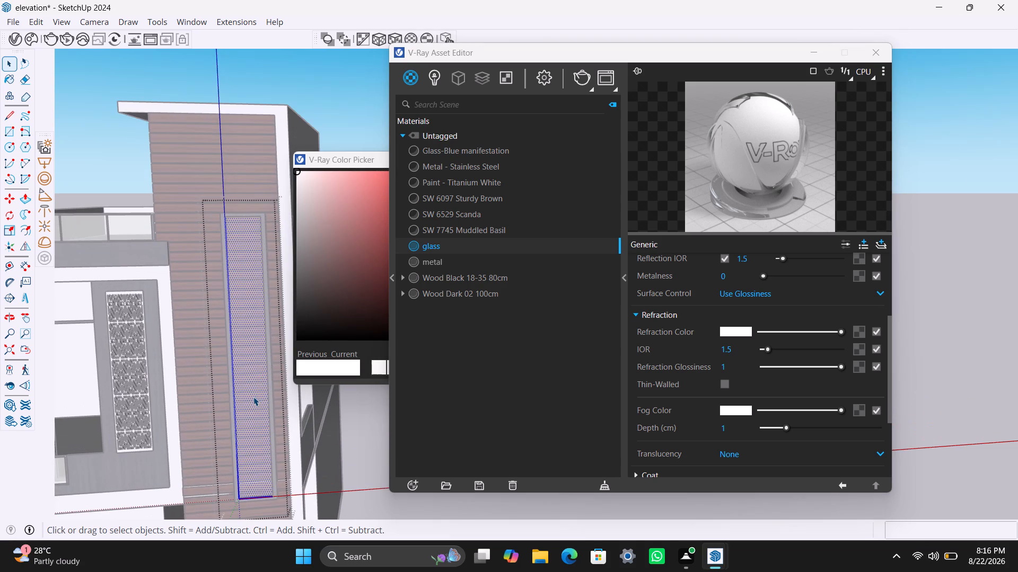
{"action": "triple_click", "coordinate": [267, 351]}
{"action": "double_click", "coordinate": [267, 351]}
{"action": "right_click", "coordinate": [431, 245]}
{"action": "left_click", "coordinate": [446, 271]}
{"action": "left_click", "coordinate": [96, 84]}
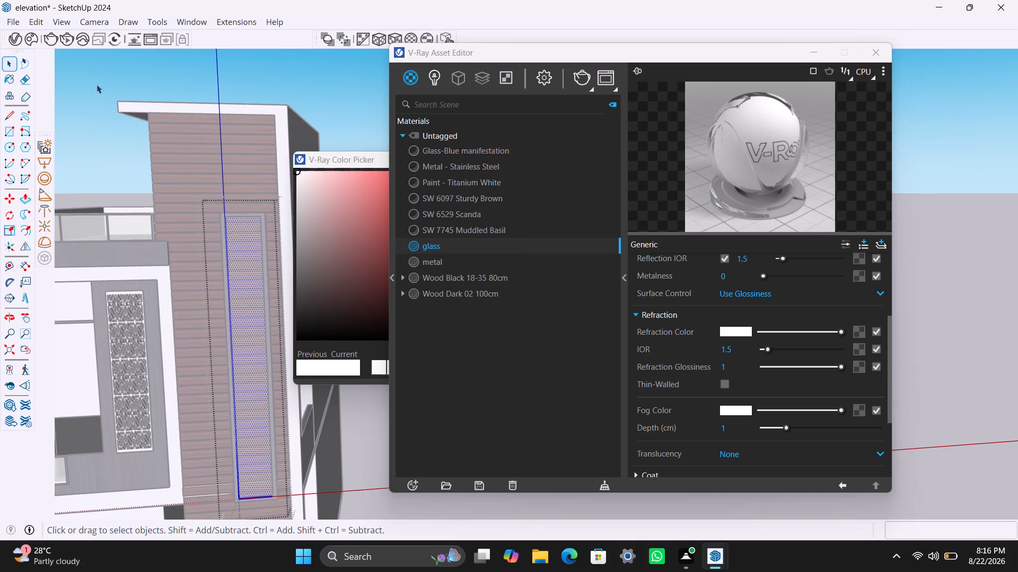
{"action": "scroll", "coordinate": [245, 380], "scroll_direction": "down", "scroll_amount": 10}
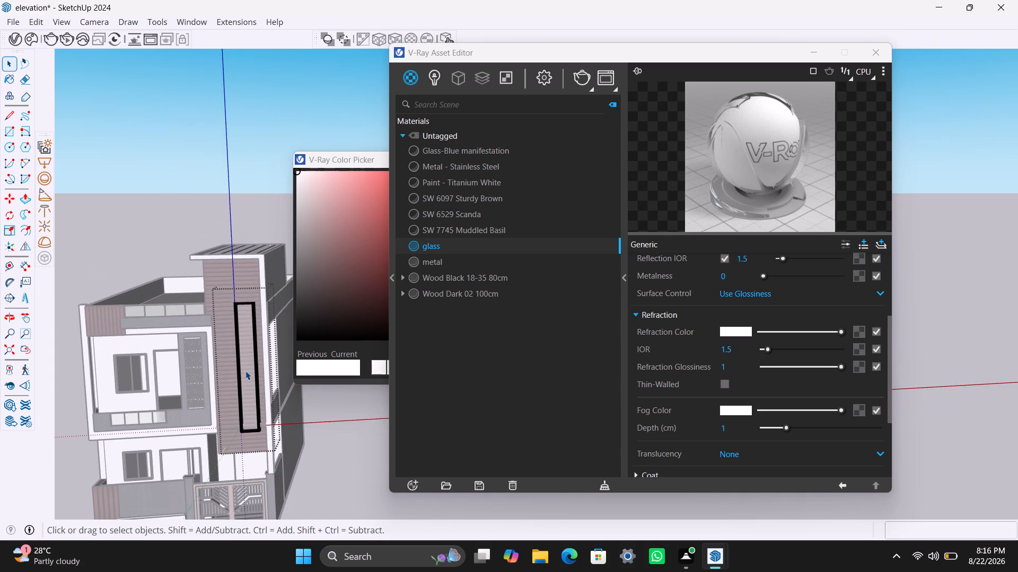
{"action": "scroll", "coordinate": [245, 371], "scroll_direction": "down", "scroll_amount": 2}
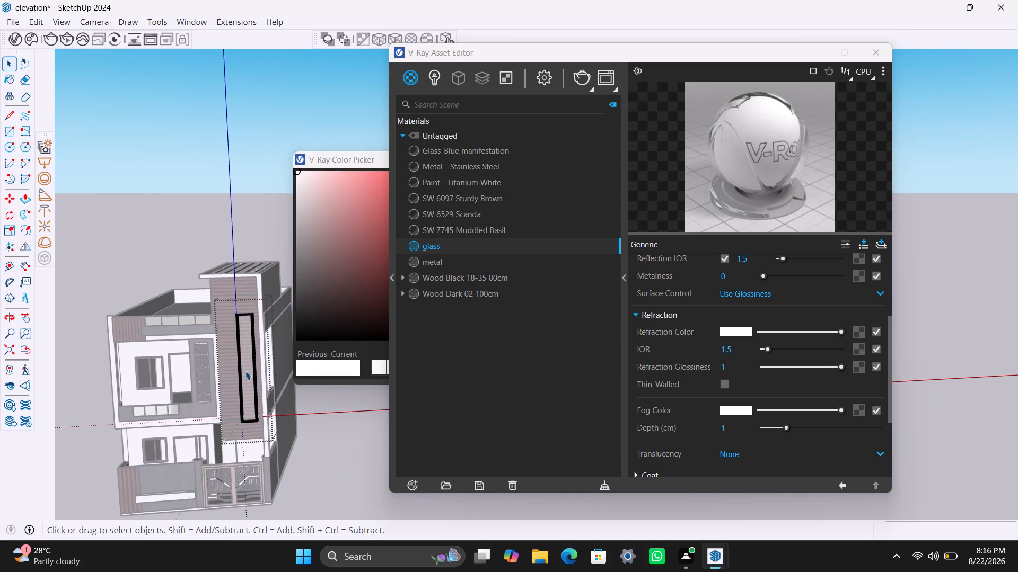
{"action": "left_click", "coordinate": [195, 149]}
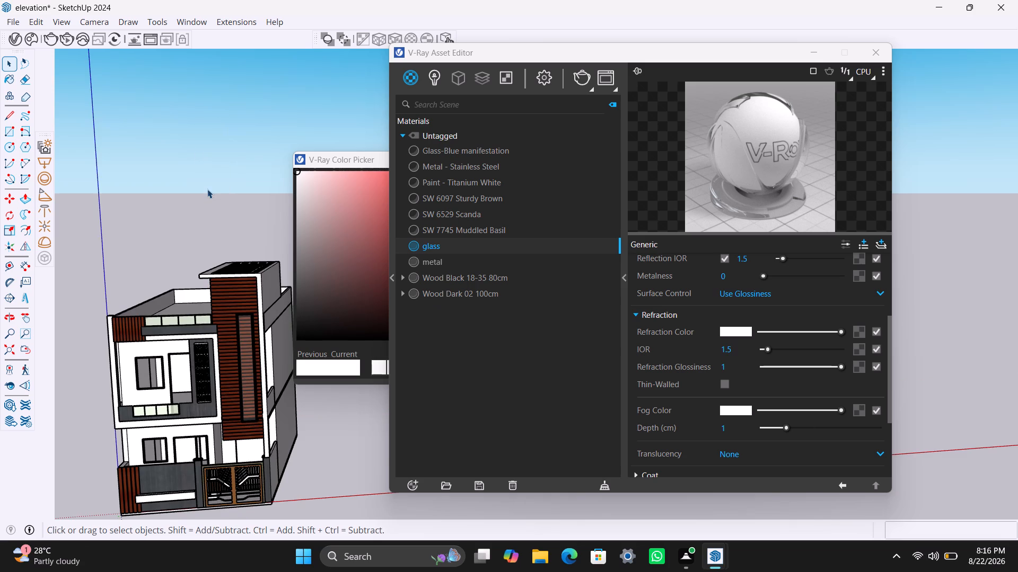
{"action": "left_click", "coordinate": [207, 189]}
Examine the tall tower window's glazing from several angles and within the whole front elevation.
{"action": "scroll", "coordinate": [230, 341], "scroll_direction": "down", "scroll_amount": 3}
{"action": "middle_click_drag", "start_coordinate": [239, 365], "coordinate": [311, 314]}
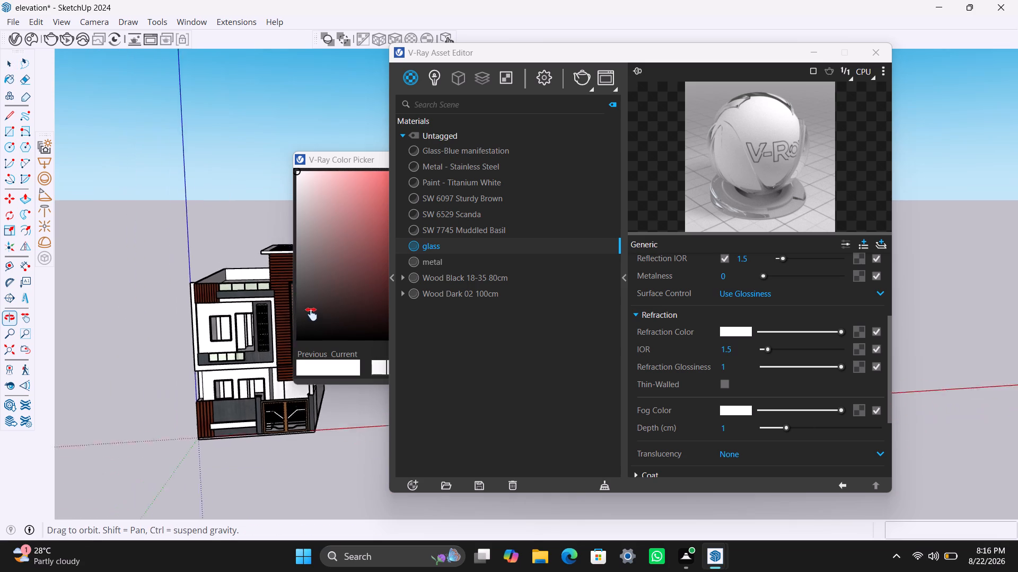
{"action": "middle_click_drag", "start_coordinate": [311, 314], "coordinate": [315, 310]}
{"action": "scroll", "coordinate": [242, 346], "scroll_direction": "up", "scroll_amount": 3}
{"action": "middle_click_drag", "start_coordinate": [238, 345], "coordinate": [163, 321], "text": "shift"}
{"action": "scroll", "coordinate": [214, 359], "scroll_direction": "up", "scroll_amount": 1}
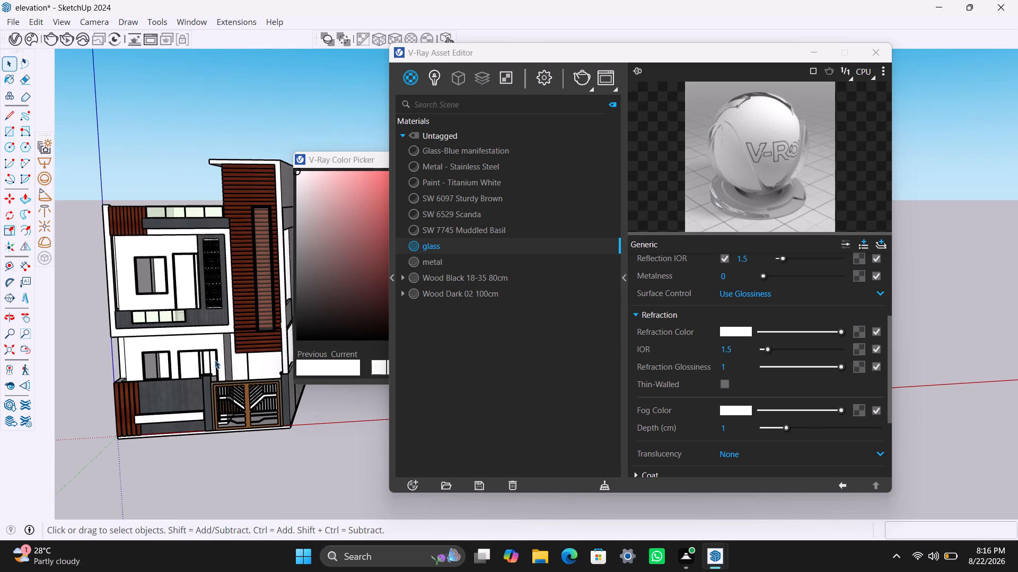
{"action": "middle_click_drag", "start_coordinate": [223, 385], "coordinate": [254, 395]}
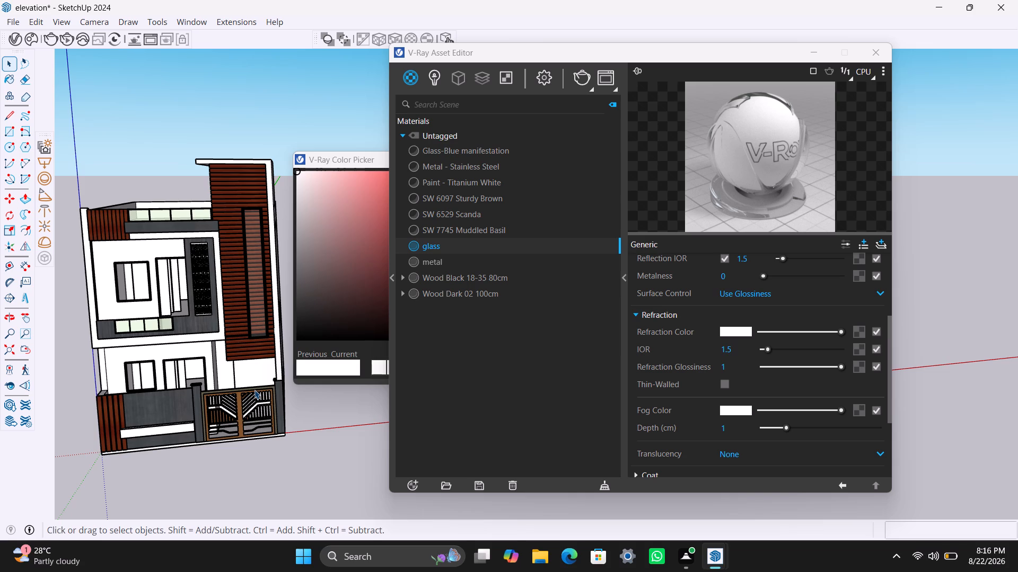
{"action": "scroll", "coordinate": [259, 344], "scroll_direction": "up", "scroll_amount": 2}
{"action": "middle_click_drag", "start_coordinate": [260, 329], "coordinate": [250, 278]}
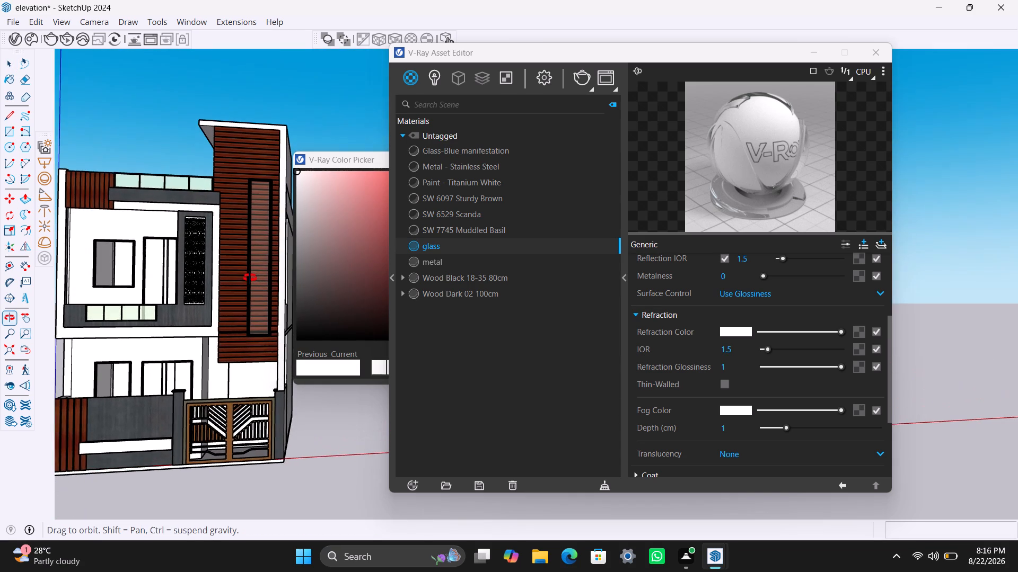
{"action": "middle_click_drag", "start_coordinate": [250, 278], "coordinate": [250, 277]}
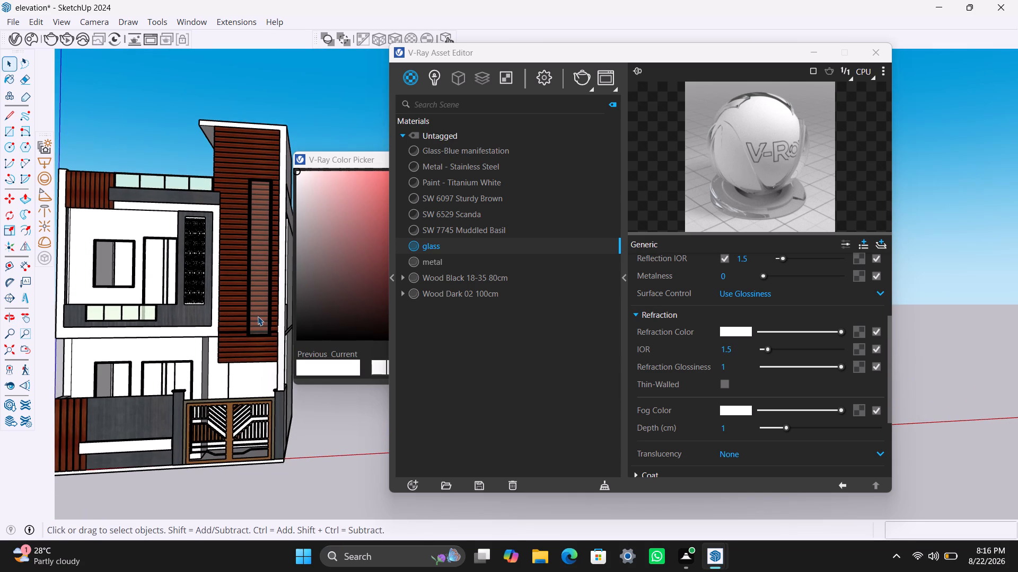
{"action": "scroll", "coordinate": [257, 291], "scroll_direction": "down", "scroll_amount": 3}
{"action": "middle_click_drag", "start_coordinate": [258, 296], "coordinate": [252, 388]}
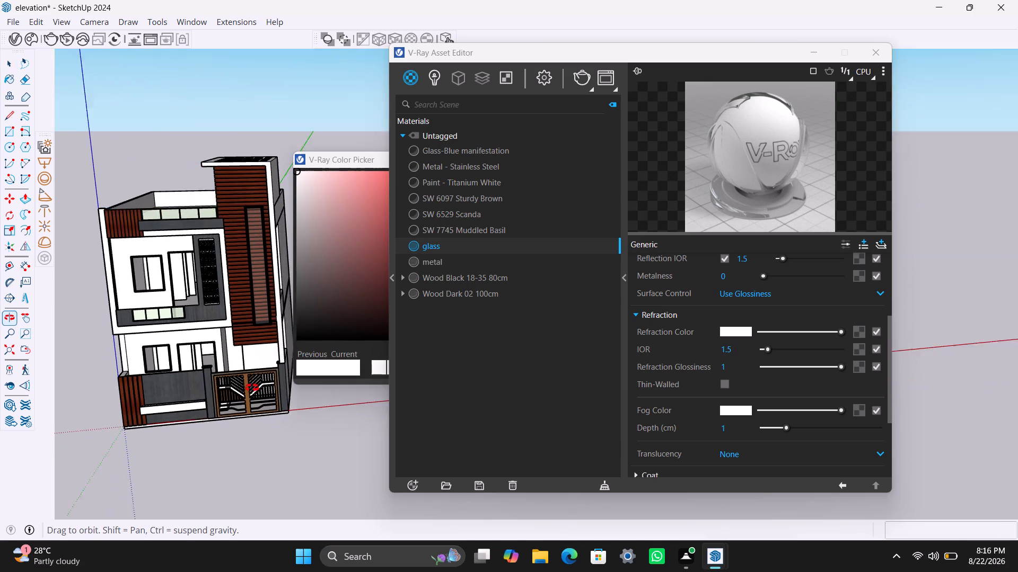
{"action": "middle_click_drag", "start_coordinate": [252, 388], "coordinate": [252, 388]}
{"action": "scroll", "coordinate": [258, 305], "scroll_direction": "up", "scroll_amount": 7}
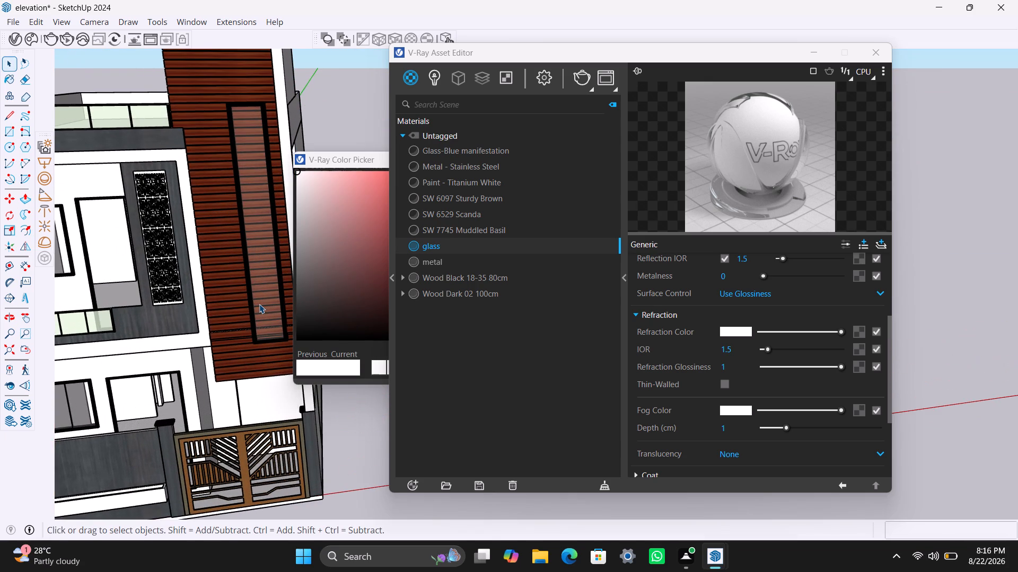
{"action": "scroll", "coordinate": [264, 304], "scroll_direction": "down", "scroll_amount": 1}
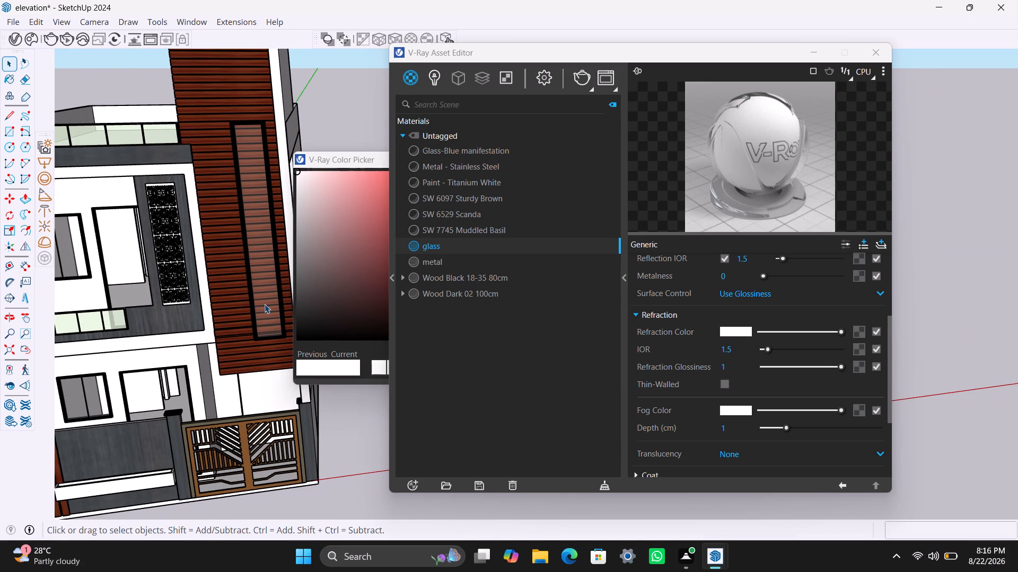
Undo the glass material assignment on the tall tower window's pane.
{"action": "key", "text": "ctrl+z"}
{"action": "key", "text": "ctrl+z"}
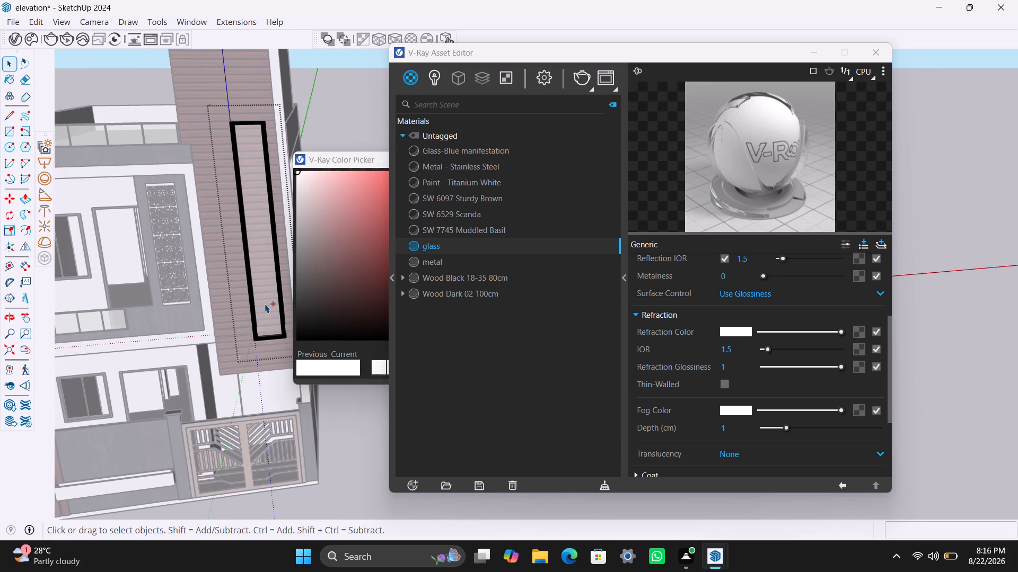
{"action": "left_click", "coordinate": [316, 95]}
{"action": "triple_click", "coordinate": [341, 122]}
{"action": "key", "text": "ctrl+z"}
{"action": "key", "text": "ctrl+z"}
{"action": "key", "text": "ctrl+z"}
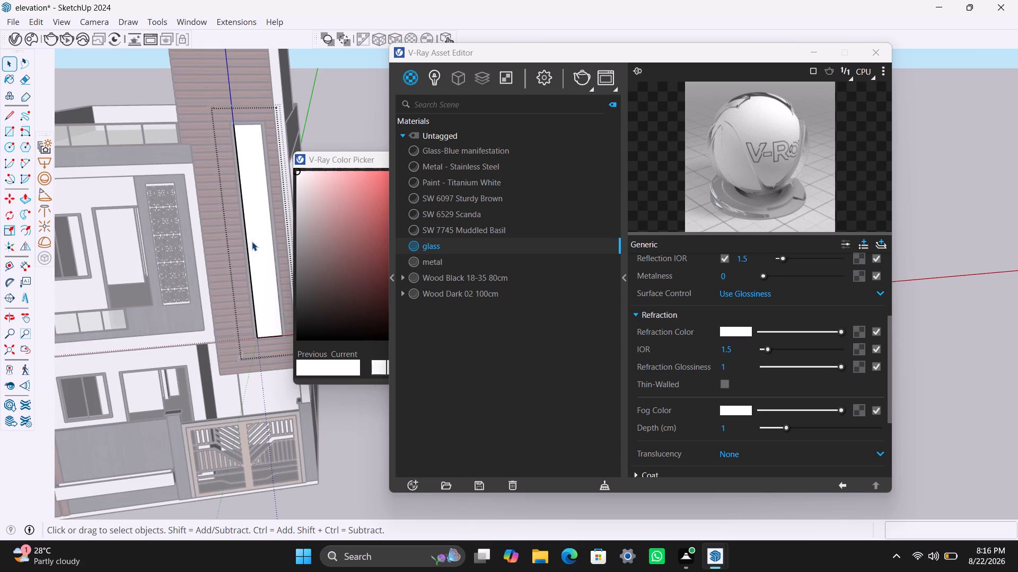
Draw a rectangle about 2' 6" by 21' 9 1/8" across the tall tower window's frame opening.
{"action": "left_click", "coordinate": [321, 118]}
{"action": "scroll", "coordinate": [235, 285], "scroll_direction": "up", "scroll_amount": 3}
{"action": "middle_click_drag", "start_coordinate": [260, 333], "coordinate": [261, 337]}
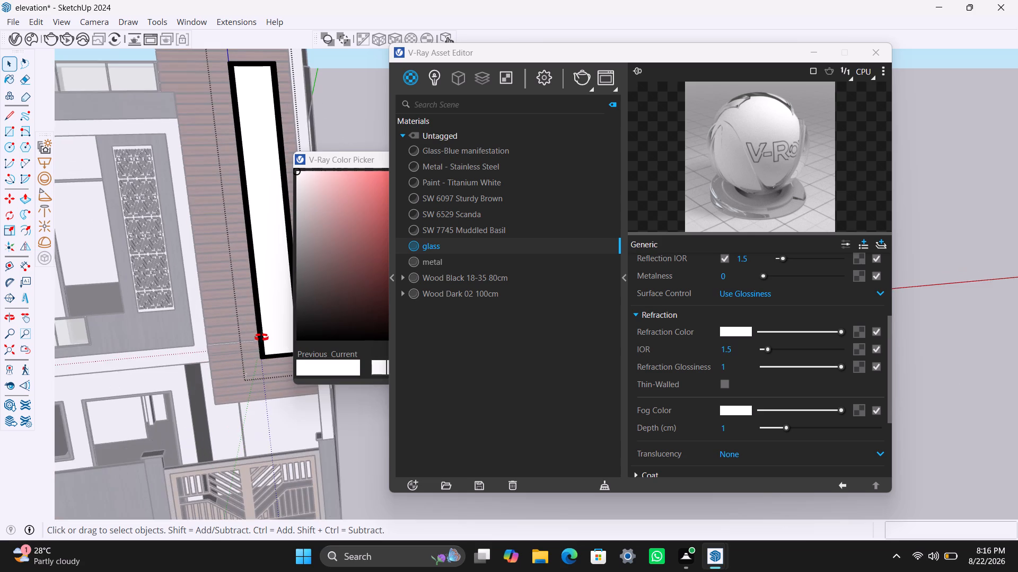
{"action": "middle_click_drag", "start_coordinate": [261, 337], "coordinate": [156, 448]}
{"action": "scroll", "coordinate": [283, 125], "scroll_direction": "up", "scroll_amount": 2}
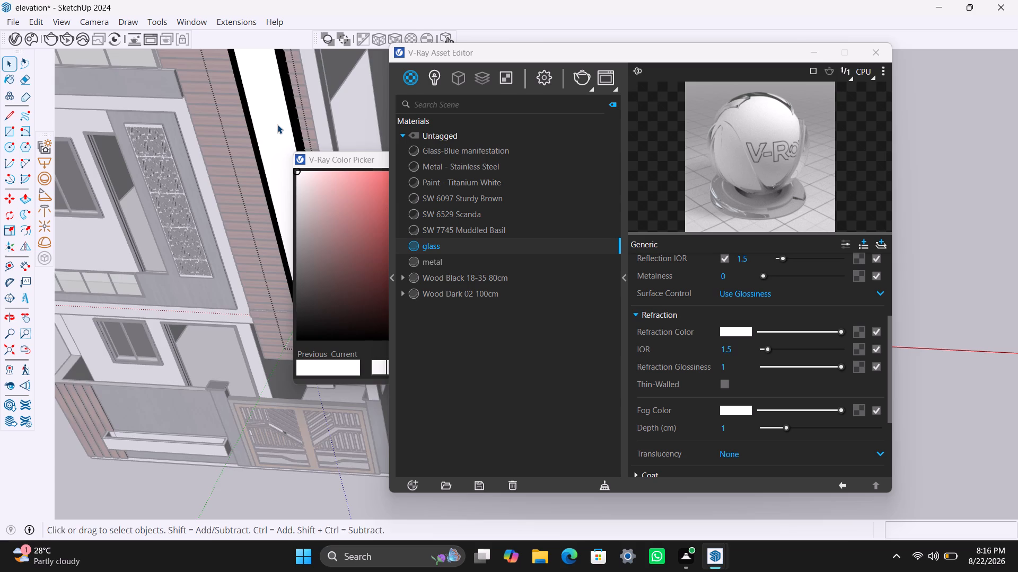
{"action": "middle_click_drag", "start_coordinate": [277, 125], "coordinate": [189, 202]}
{"action": "scroll", "coordinate": [186, 177], "scroll_direction": "up", "scroll_amount": 2}
{"action": "middle_click_drag", "start_coordinate": [171, 181], "coordinate": [191, 119]}
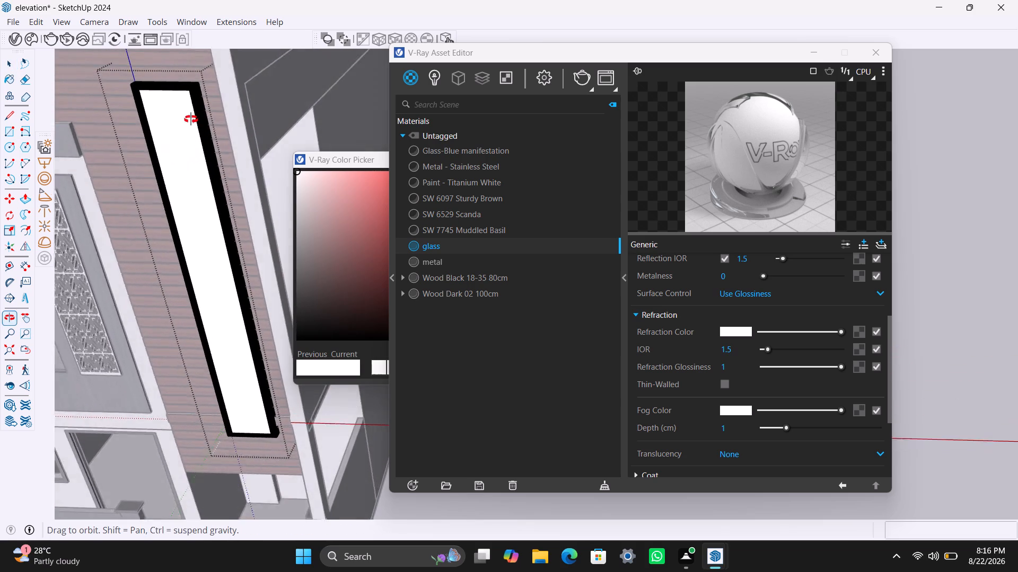
{"action": "middle_click_drag", "start_coordinate": [191, 119], "coordinate": [296, 29]}
{"action": "scroll", "coordinate": [296, 29], "scroll_direction": "up", "scroll_amount": 1}
{"action": "scroll", "coordinate": [238, 329], "scroll_direction": "down", "scroll_amount": 2}
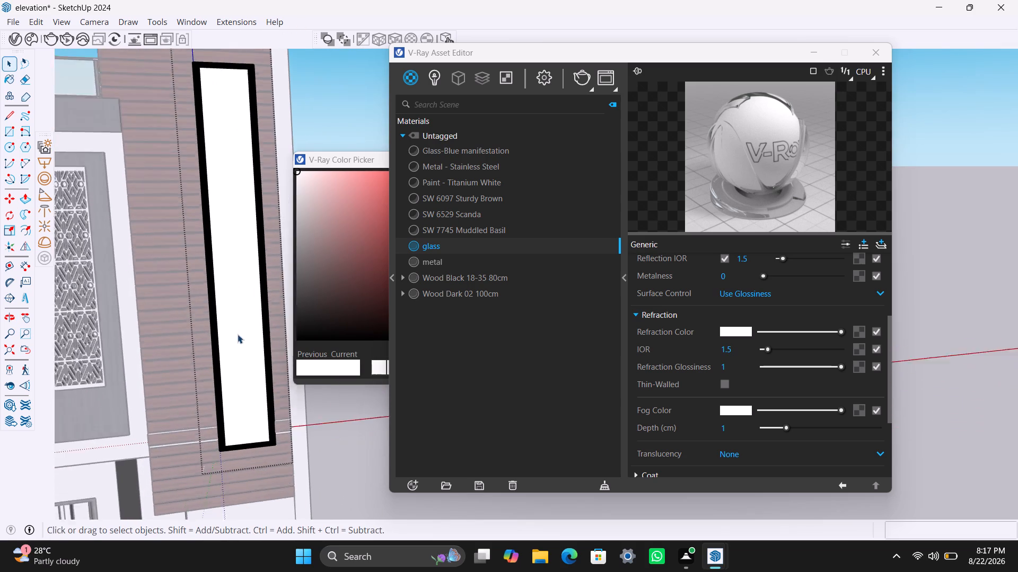
{"action": "scroll", "coordinate": [238, 334], "scroll_direction": "down", "scroll_amount": 4}
{"action": "key", "text": "r"}
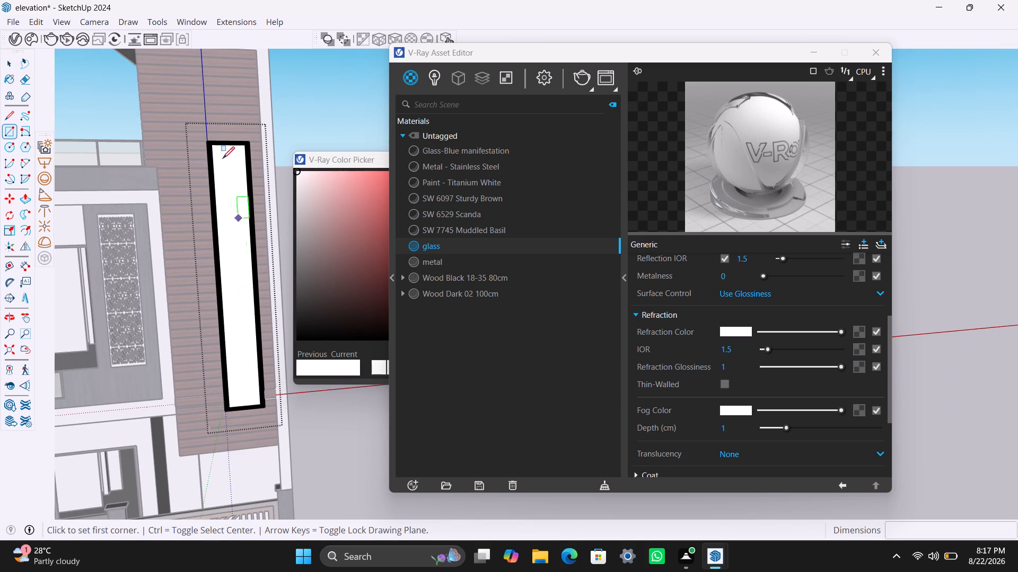
{"action": "left_click", "coordinate": [213, 145]}
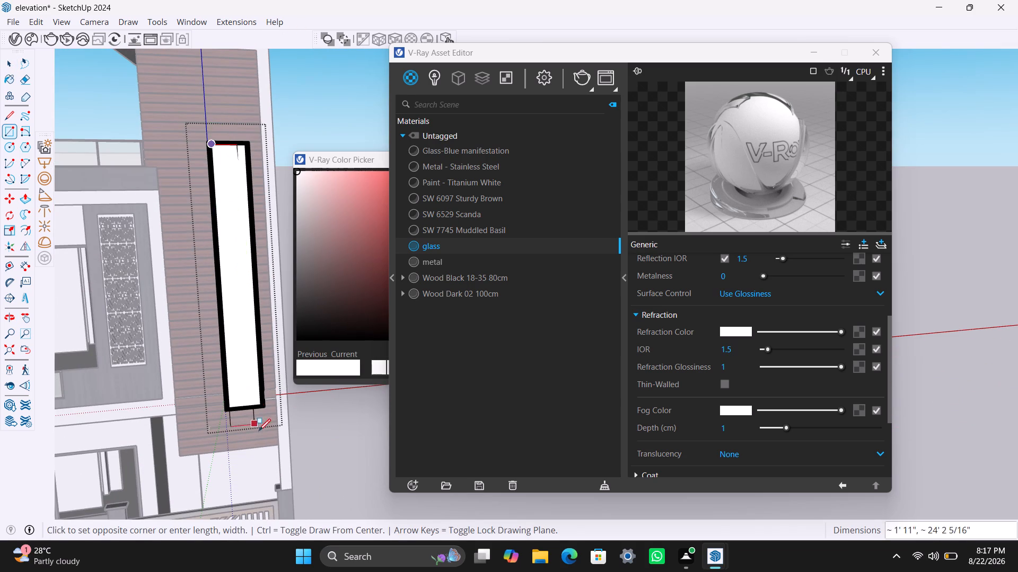
{"action": "left_click", "coordinate": [260, 401]}
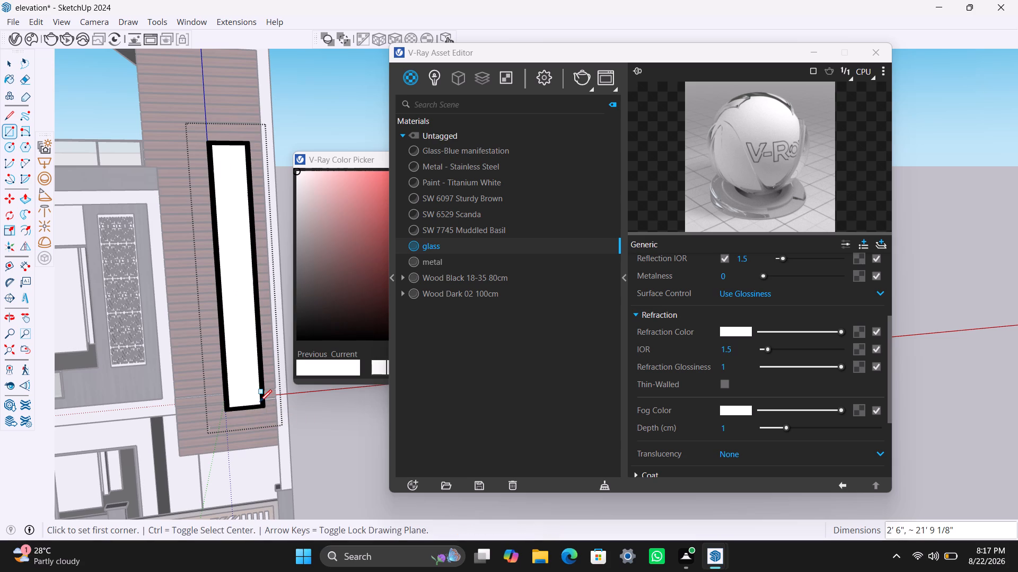
Make the new rectangle in the tall tower window a group of its own.
{"action": "key", "text": "space"}
{"action": "double_click", "coordinate": [253, 396]}
{"action": "right_click", "coordinate": [253, 396]}
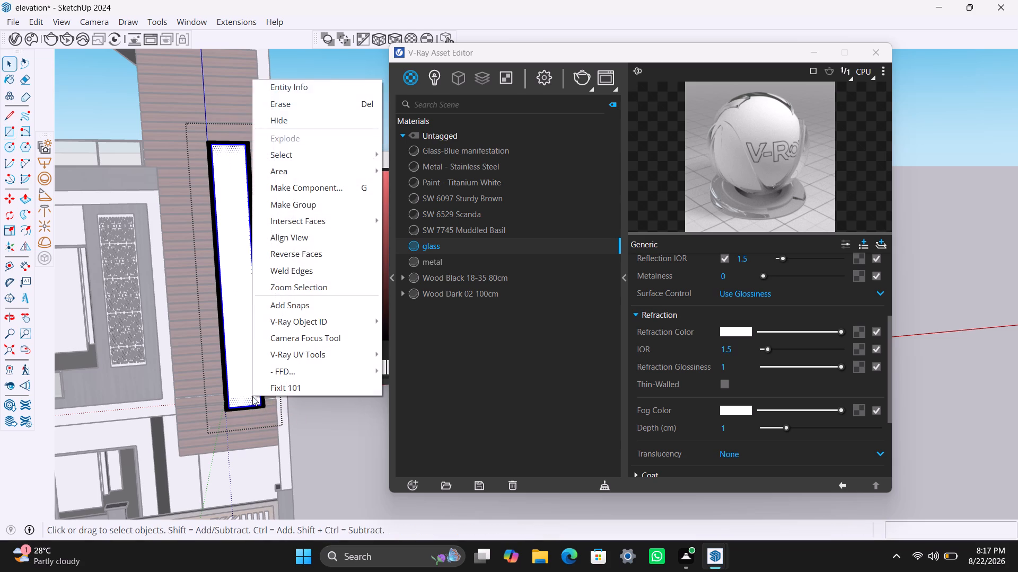
{"action": "left_click", "coordinate": [310, 209]}
{"action": "left_click", "coordinate": [249, 318]}
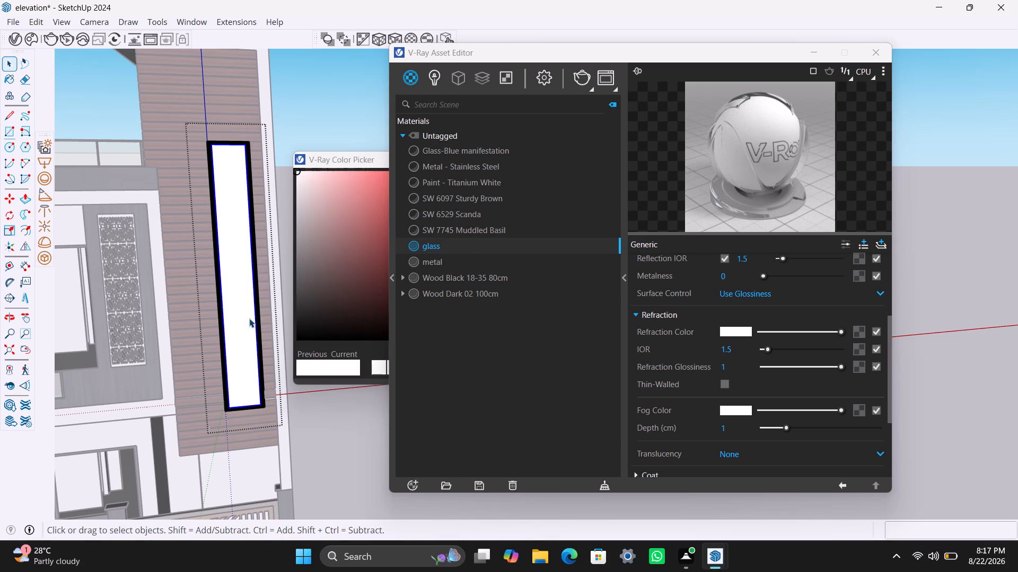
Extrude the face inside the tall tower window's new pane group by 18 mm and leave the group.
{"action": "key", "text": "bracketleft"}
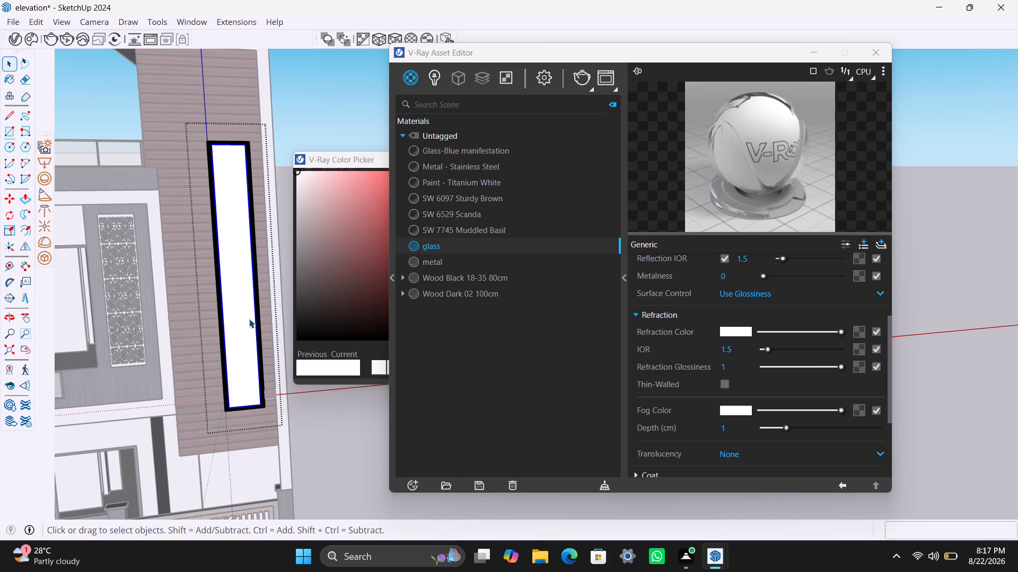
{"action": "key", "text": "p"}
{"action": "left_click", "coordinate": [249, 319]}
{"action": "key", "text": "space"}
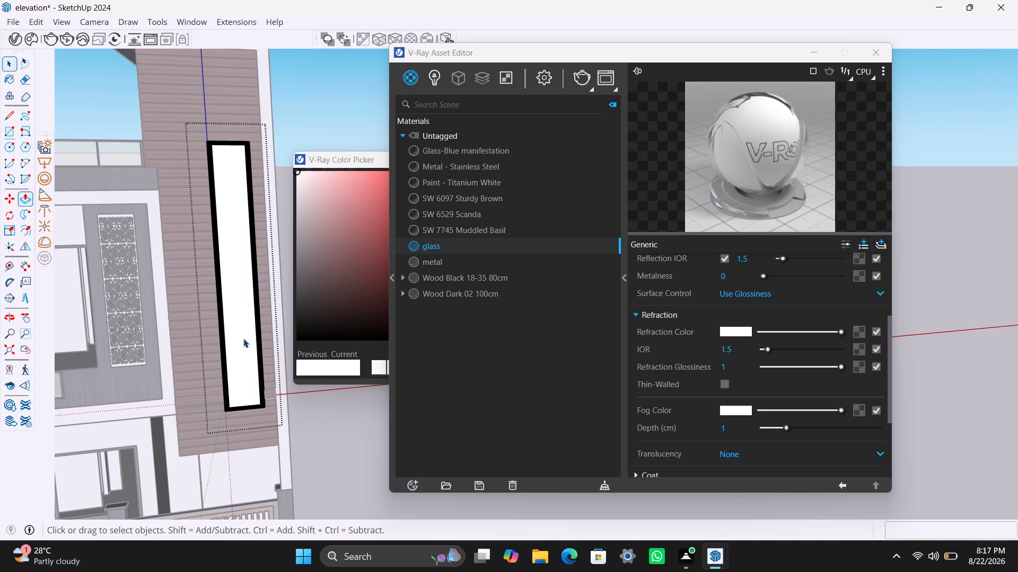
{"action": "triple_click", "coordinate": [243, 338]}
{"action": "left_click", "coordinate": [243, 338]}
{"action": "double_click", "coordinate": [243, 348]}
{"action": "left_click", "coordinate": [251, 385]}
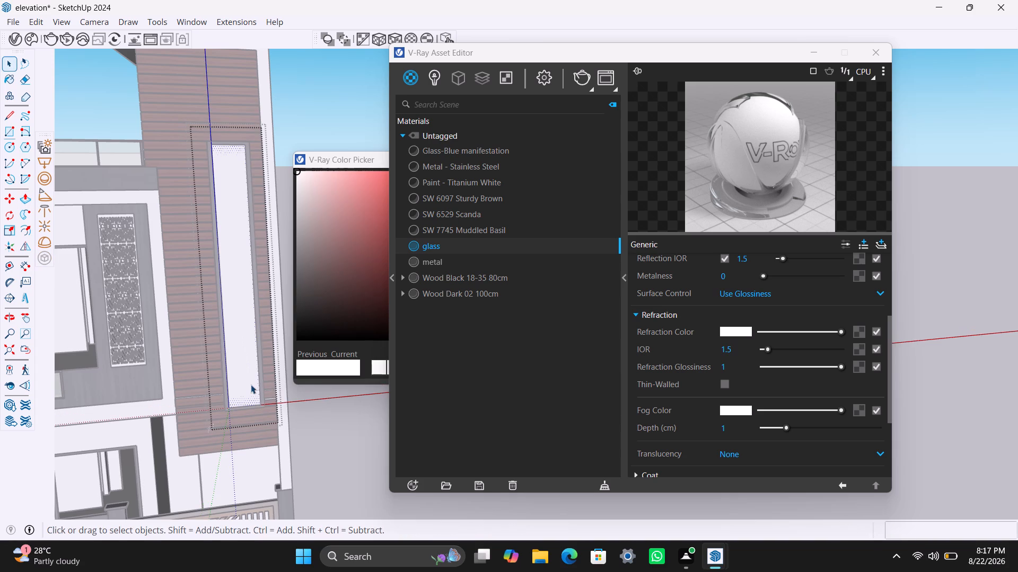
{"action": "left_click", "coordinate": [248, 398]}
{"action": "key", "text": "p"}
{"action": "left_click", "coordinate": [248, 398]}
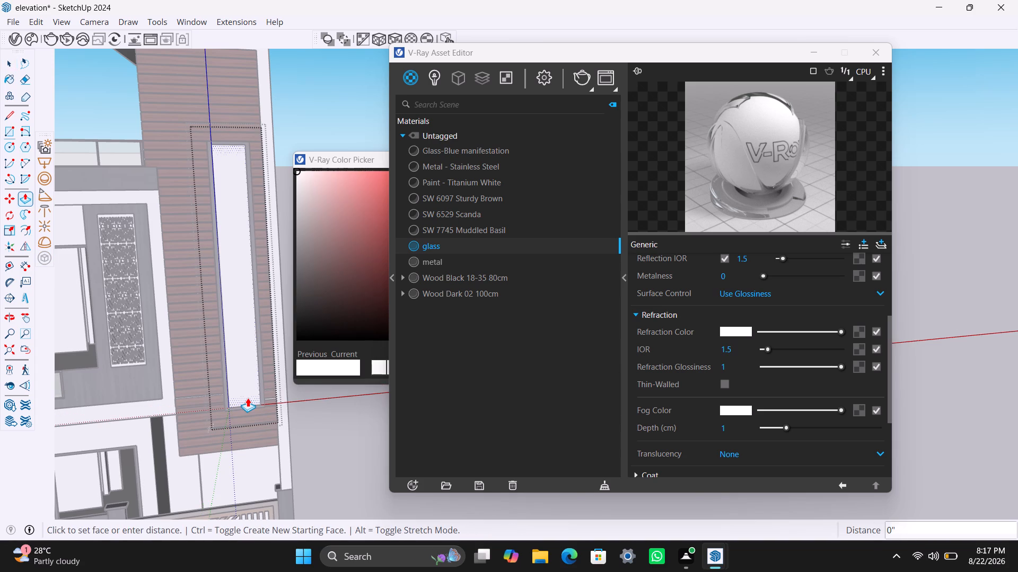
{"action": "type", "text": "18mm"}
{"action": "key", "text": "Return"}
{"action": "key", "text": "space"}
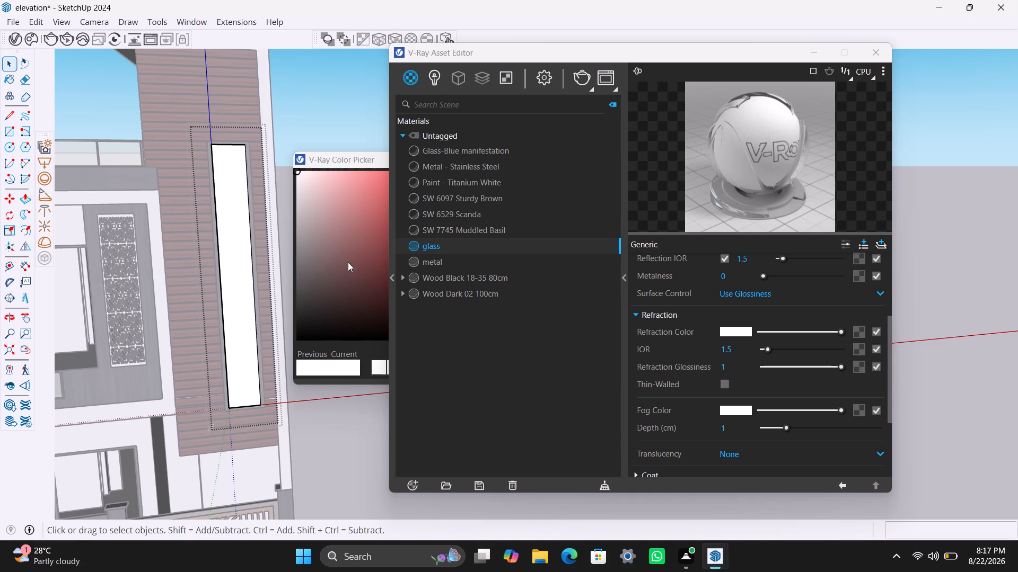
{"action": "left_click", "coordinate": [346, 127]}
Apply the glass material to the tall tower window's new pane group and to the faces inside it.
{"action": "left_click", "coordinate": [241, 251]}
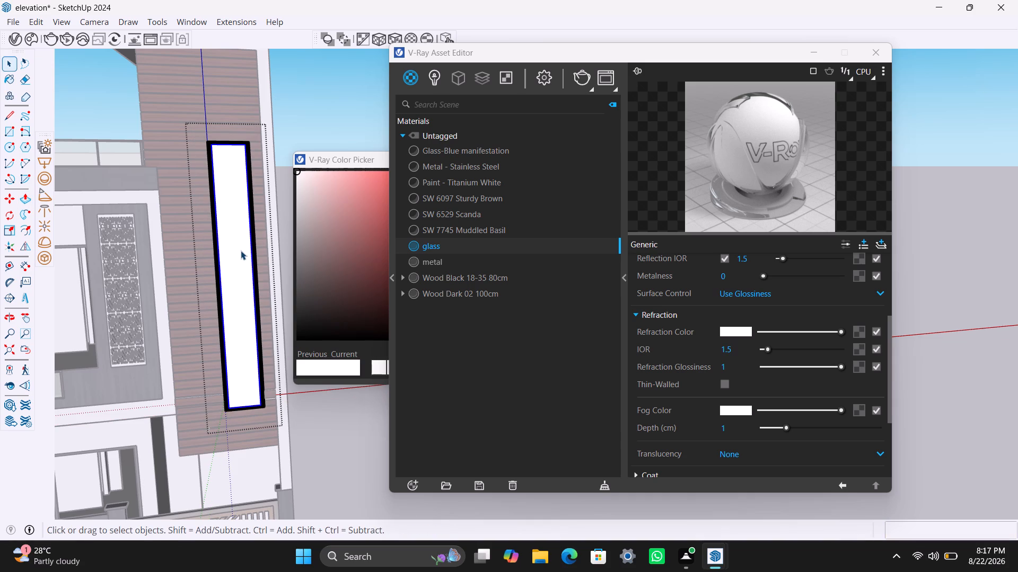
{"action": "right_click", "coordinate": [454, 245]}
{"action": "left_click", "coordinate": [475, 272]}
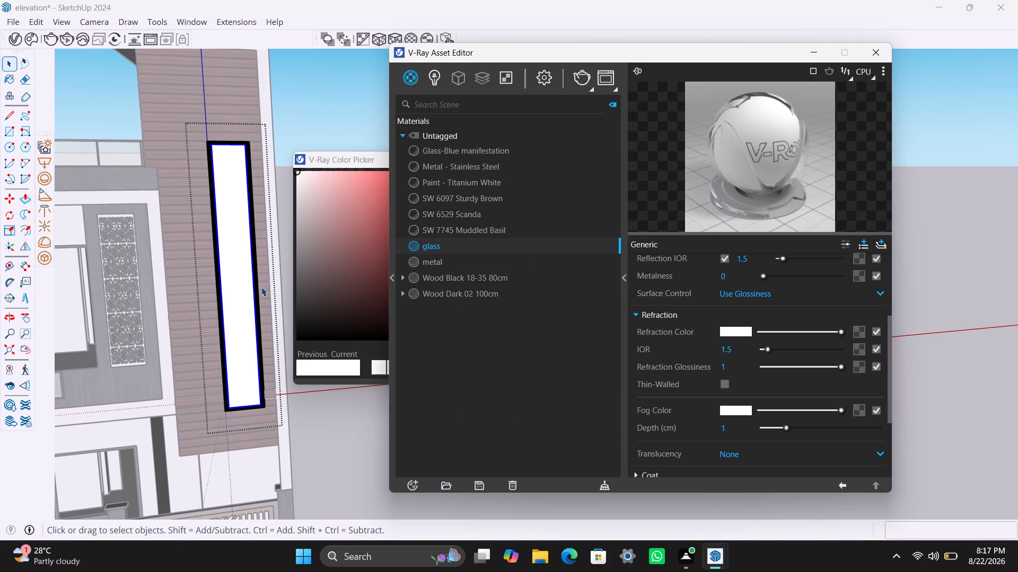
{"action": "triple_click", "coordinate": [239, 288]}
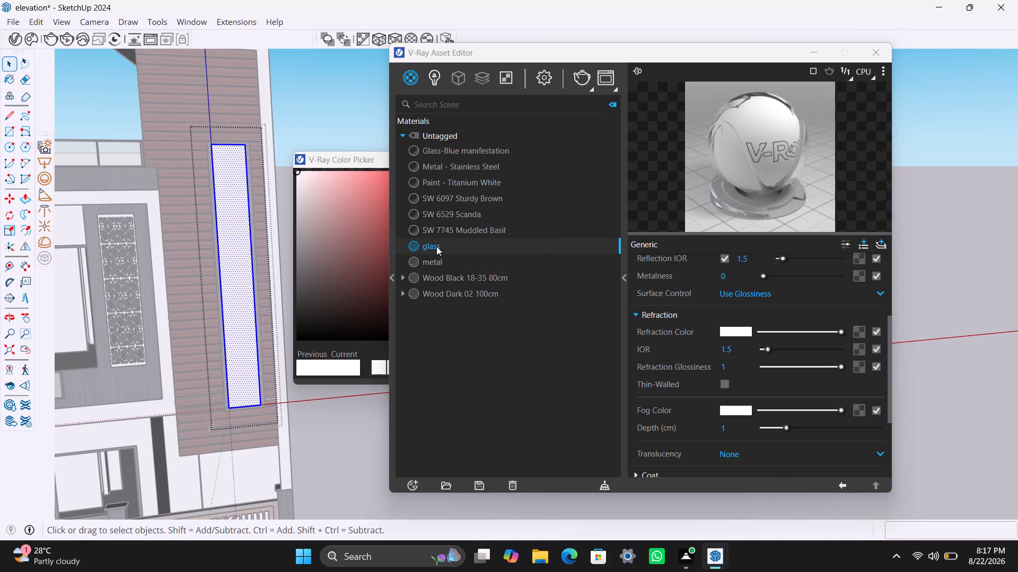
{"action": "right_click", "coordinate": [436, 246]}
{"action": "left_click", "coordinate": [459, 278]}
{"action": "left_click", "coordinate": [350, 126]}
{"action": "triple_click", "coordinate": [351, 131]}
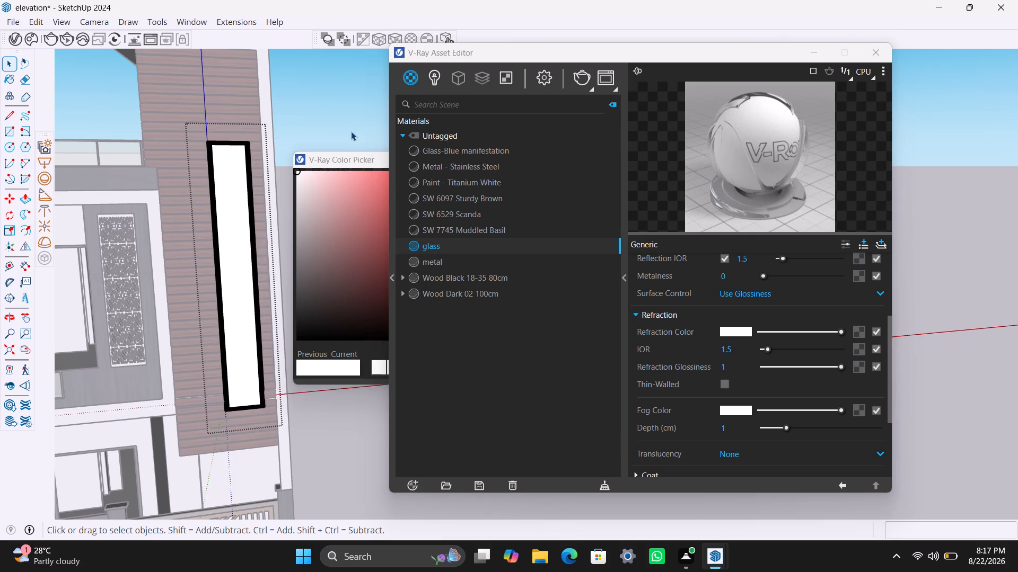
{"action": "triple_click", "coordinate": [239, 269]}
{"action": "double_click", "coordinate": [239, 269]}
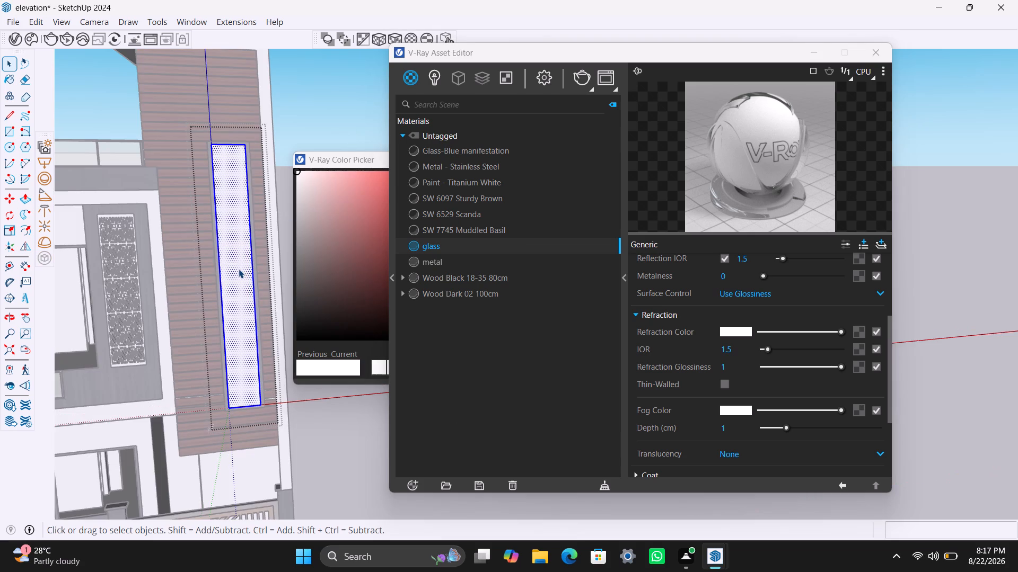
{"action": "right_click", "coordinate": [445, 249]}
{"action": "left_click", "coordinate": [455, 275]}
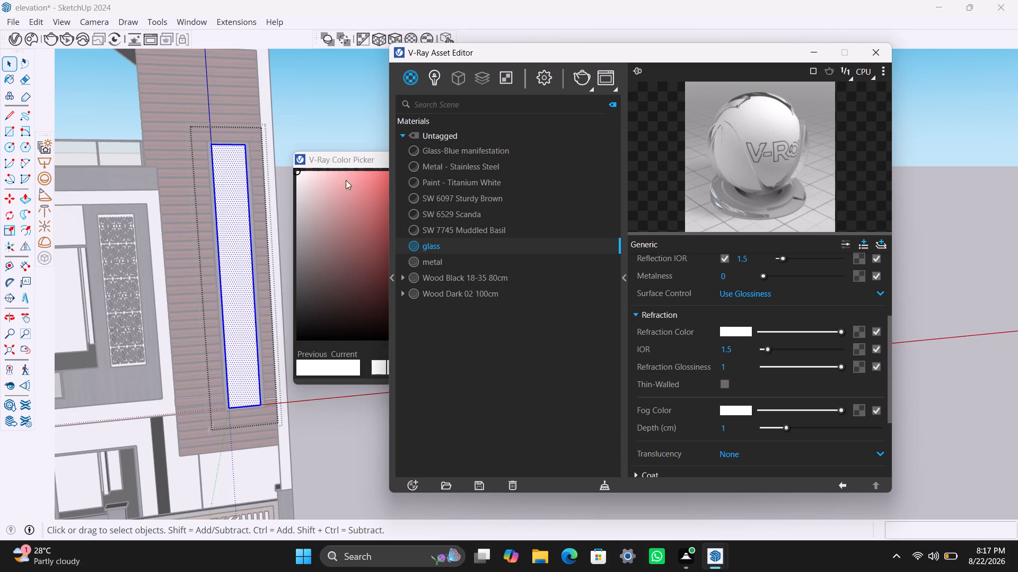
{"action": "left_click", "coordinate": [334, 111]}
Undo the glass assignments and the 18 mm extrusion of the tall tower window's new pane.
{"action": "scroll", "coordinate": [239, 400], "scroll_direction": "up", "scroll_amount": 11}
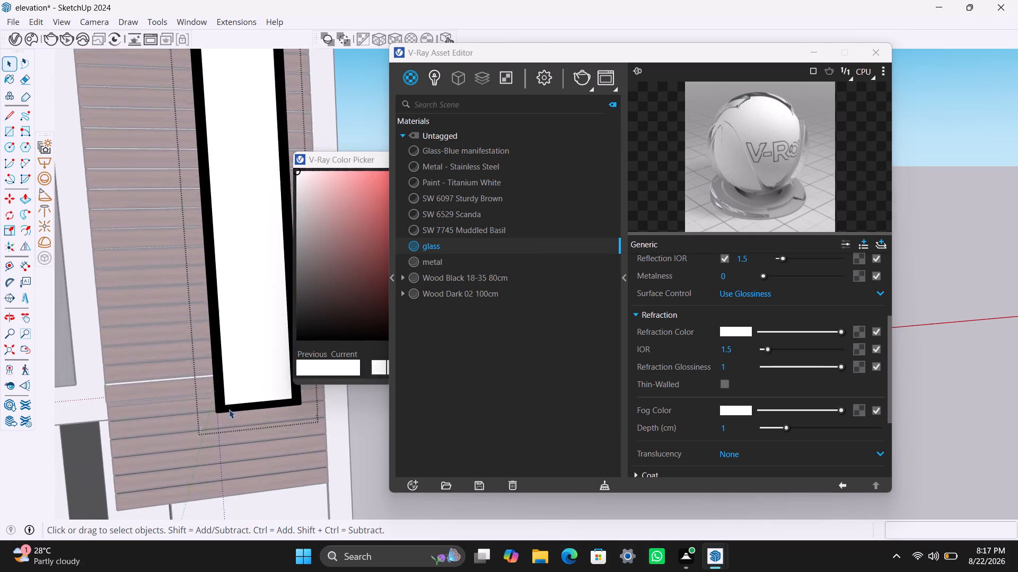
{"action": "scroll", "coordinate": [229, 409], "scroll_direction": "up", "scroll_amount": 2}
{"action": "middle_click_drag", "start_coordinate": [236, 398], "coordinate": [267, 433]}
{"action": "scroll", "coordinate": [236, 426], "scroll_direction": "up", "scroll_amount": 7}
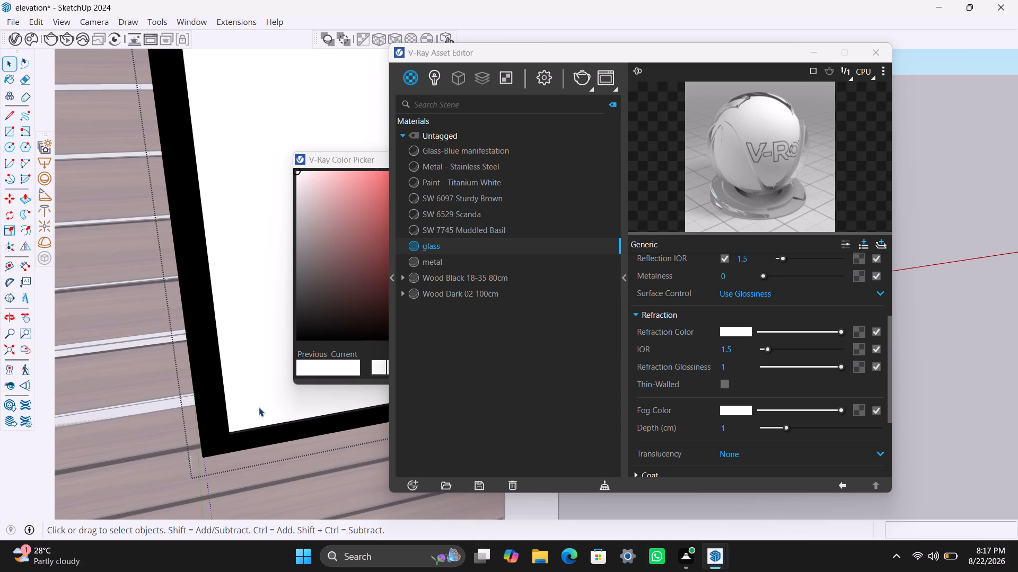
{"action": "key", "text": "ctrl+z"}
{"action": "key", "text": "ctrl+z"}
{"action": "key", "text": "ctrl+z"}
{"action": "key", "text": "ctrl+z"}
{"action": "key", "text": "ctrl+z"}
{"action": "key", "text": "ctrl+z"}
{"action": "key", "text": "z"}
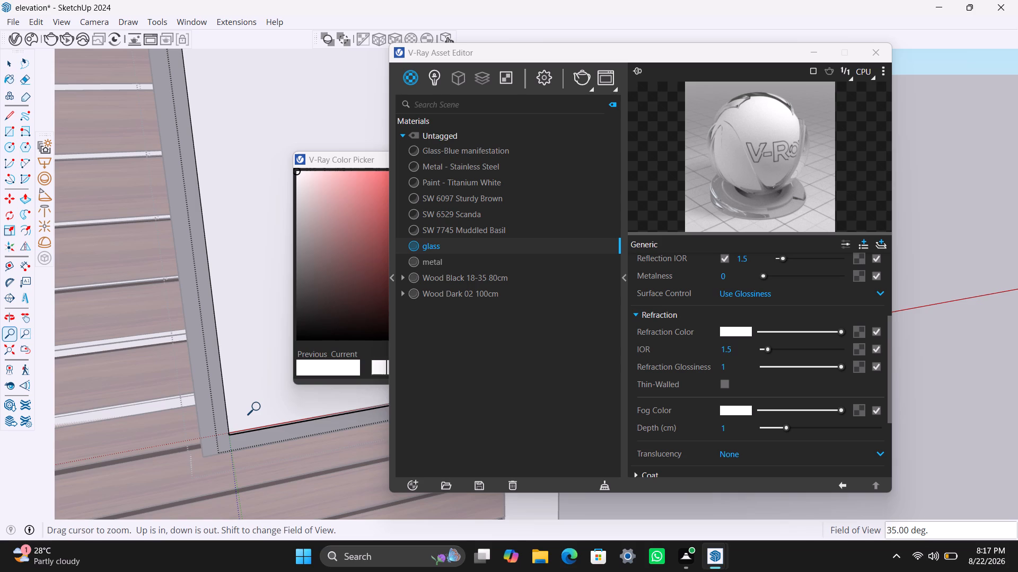
Leave the nested group editing contexts of the tall tower window and return to the whole model.
{"action": "scroll", "coordinate": [240, 406], "scroll_direction": "down", "scroll_amount": 9}
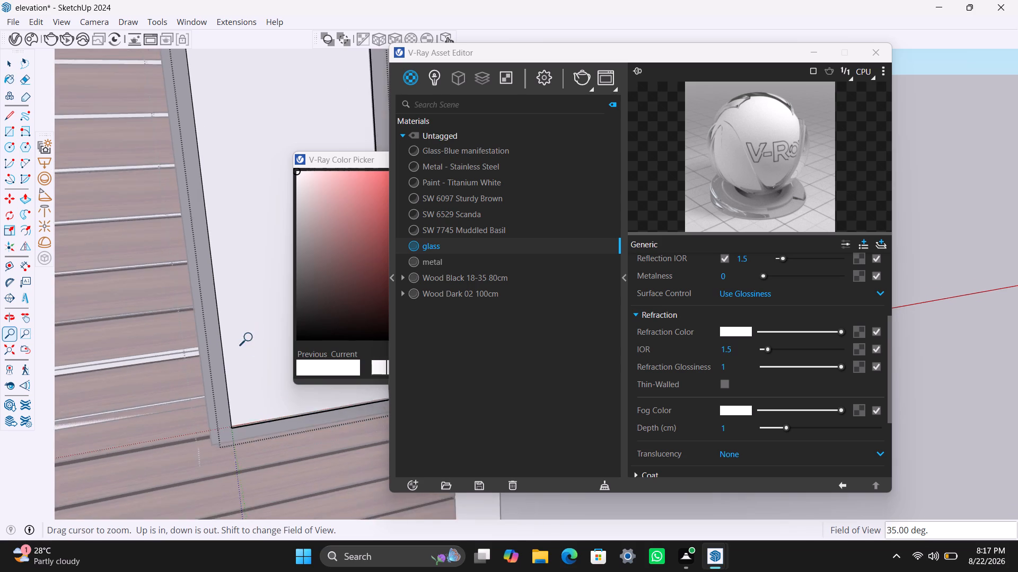
{"action": "scroll", "coordinate": [251, 338], "scroll_direction": "down", "scroll_amount": 1}
{"action": "scroll", "coordinate": [243, 351], "scroll_direction": "up", "scroll_amount": 1}
{"action": "scroll", "coordinate": [241, 332], "scroll_direction": "down", "scroll_amount": 20}
{"action": "scroll", "coordinate": [241, 332], "scroll_direction": "down", "scroll_amount": 10}
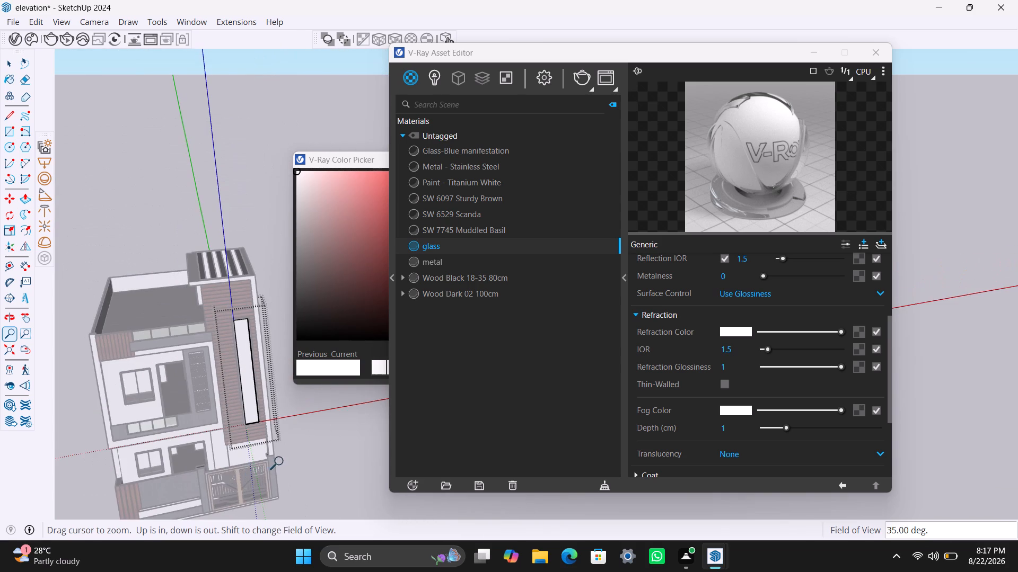
{"action": "key", "text": "space"}
{"action": "triple_click", "coordinate": [292, 146]}
{"action": "triple_click", "coordinate": [274, 154]}
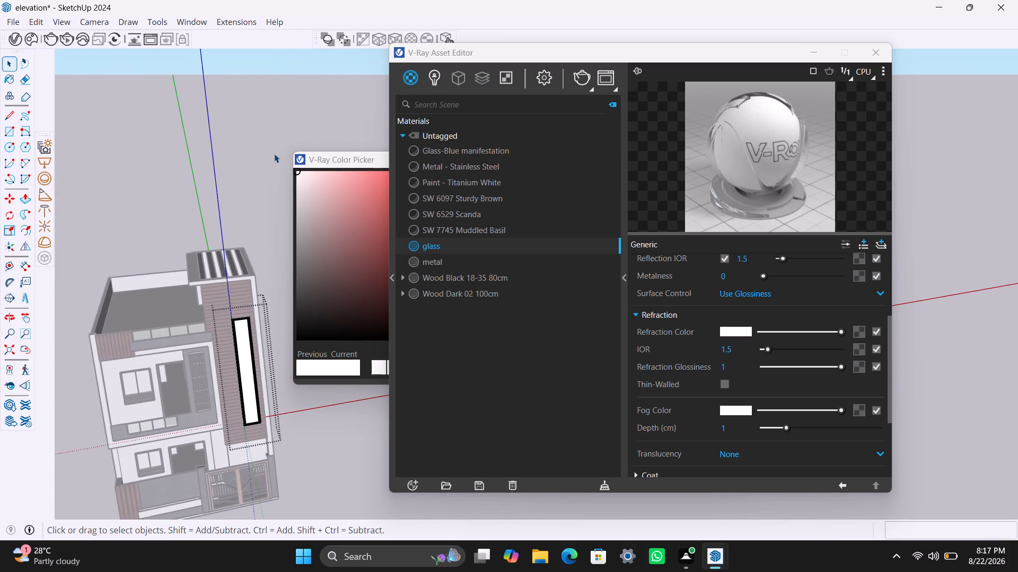
Draw a rectangle about 2' 6" by 21' 9 1/8" over the tall tower window opening, outside its existing groups.
{"action": "scroll", "coordinate": [227, 441], "scroll_direction": "up", "scroll_amount": 2}
{"action": "middle_click_drag", "start_coordinate": [227, 440], "coordinate": [203, 429]}
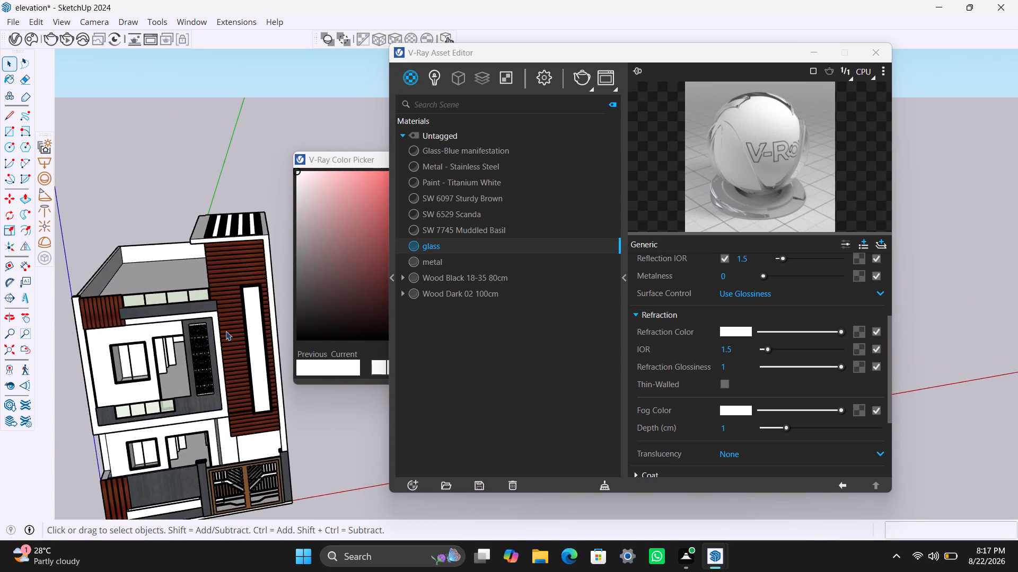
{"action": "scroll", "coordinate": [229, 302], "scroll_direction": "up", "scroll_amount": 7}
{"action": "middle_click_drag", "start_coordinate": [247, 285], "coordinate": [269, 305]}
{"action": "scroll", "coordinate": [249, 298], "scroll_direction": "up", "scroll_amount": 8}
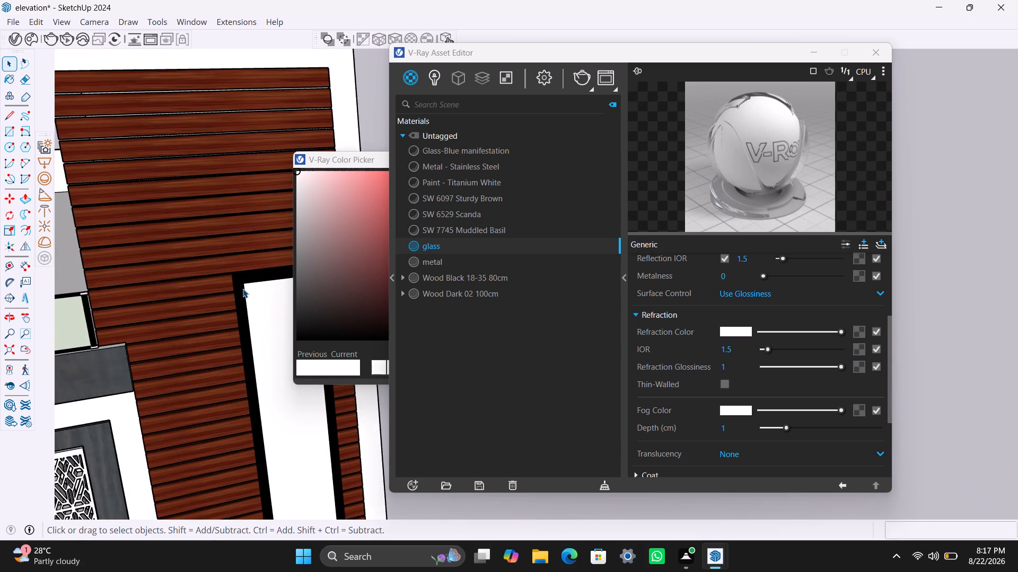
{"action": "scroll", "coordinate": [243, 289], "scroll_direction": "up", "scroll_amount": 1}
{"action": "key", "text": "r"}
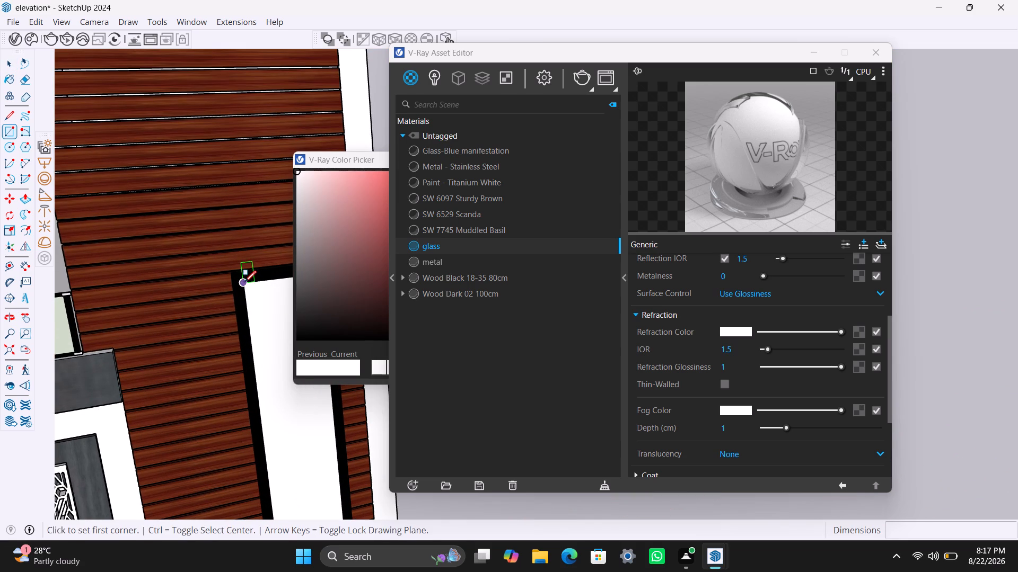
{"action": "left_click", "coordinate": [243, 281]}
{"action": "scroll", "coordinate": [331, 456], "scroll_direction": "down", "scroll_amount": 3}
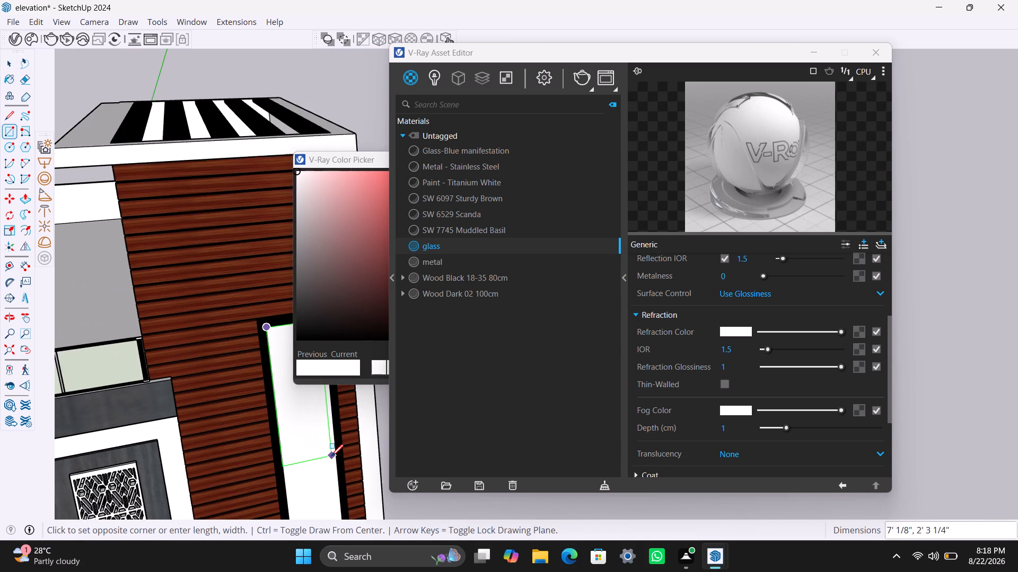
{"action": "scroll", "coordinate": [332, 456], "scroll_direction": "down", "scroll_amount": 3}
{"action": "middle_click_drag", "start_coordinate": [332, 456], "coordinate": [256, 228], "text": "shift"}
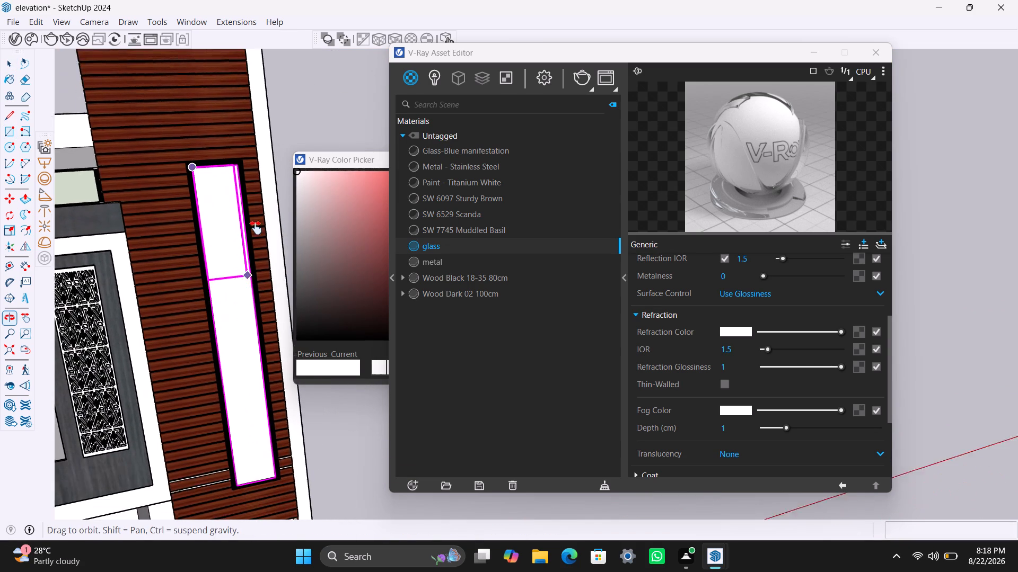
{"action": "middle_click_drag", "start_coordinate": [256, 228], "coordinate": [266, 192], "text": "shift"}
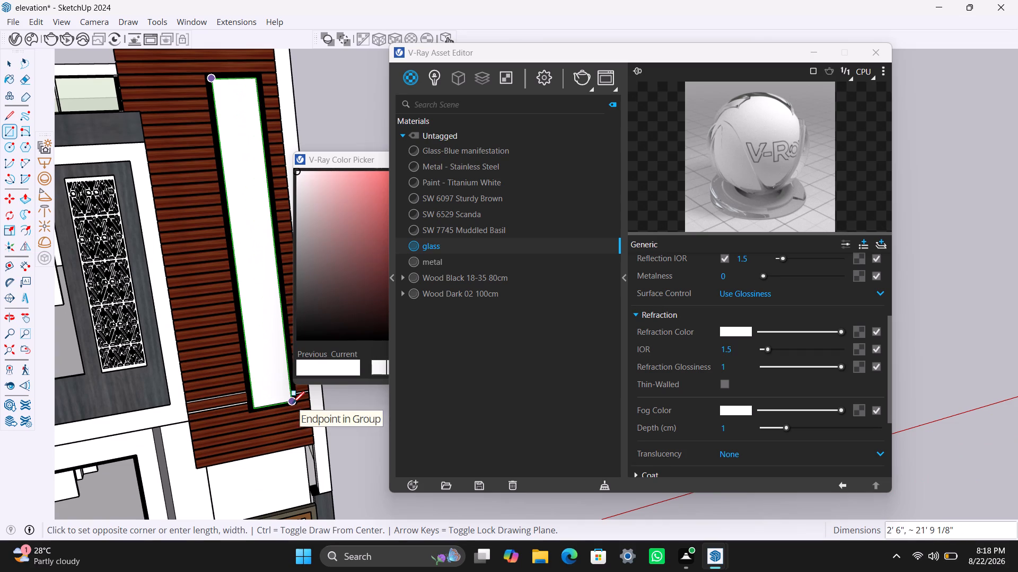
{"action": "left_click", "coordinate": [293, 403]}
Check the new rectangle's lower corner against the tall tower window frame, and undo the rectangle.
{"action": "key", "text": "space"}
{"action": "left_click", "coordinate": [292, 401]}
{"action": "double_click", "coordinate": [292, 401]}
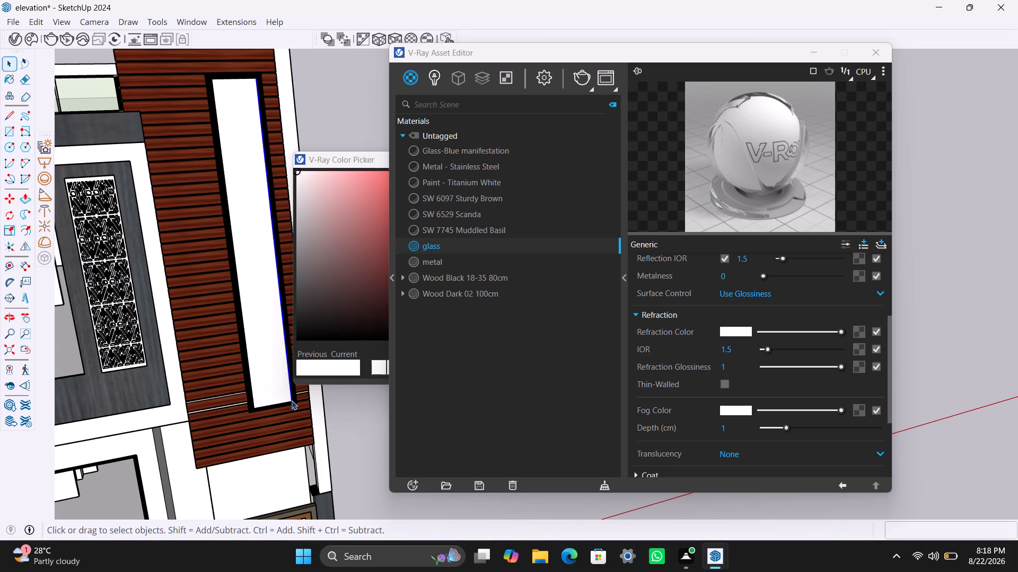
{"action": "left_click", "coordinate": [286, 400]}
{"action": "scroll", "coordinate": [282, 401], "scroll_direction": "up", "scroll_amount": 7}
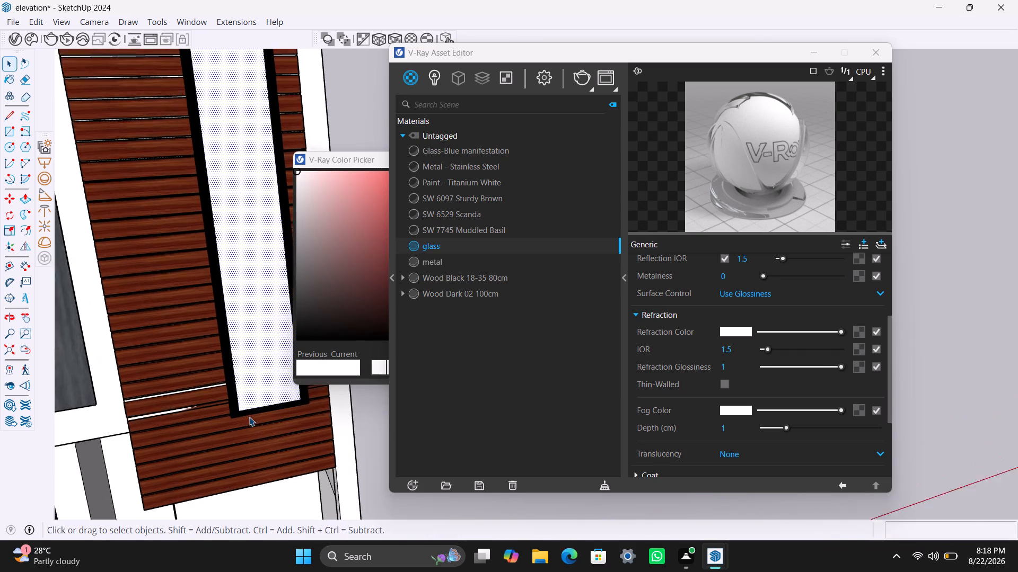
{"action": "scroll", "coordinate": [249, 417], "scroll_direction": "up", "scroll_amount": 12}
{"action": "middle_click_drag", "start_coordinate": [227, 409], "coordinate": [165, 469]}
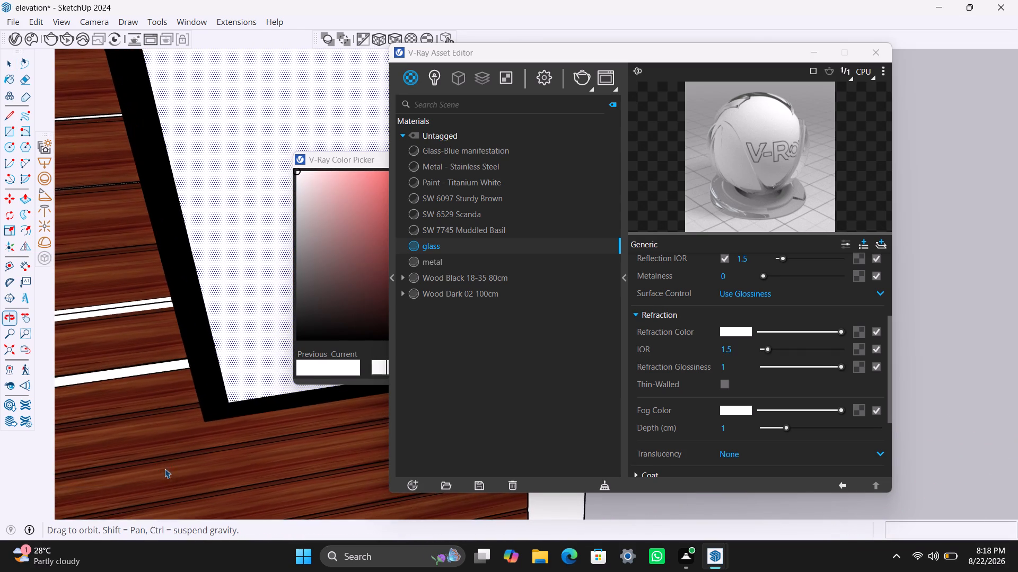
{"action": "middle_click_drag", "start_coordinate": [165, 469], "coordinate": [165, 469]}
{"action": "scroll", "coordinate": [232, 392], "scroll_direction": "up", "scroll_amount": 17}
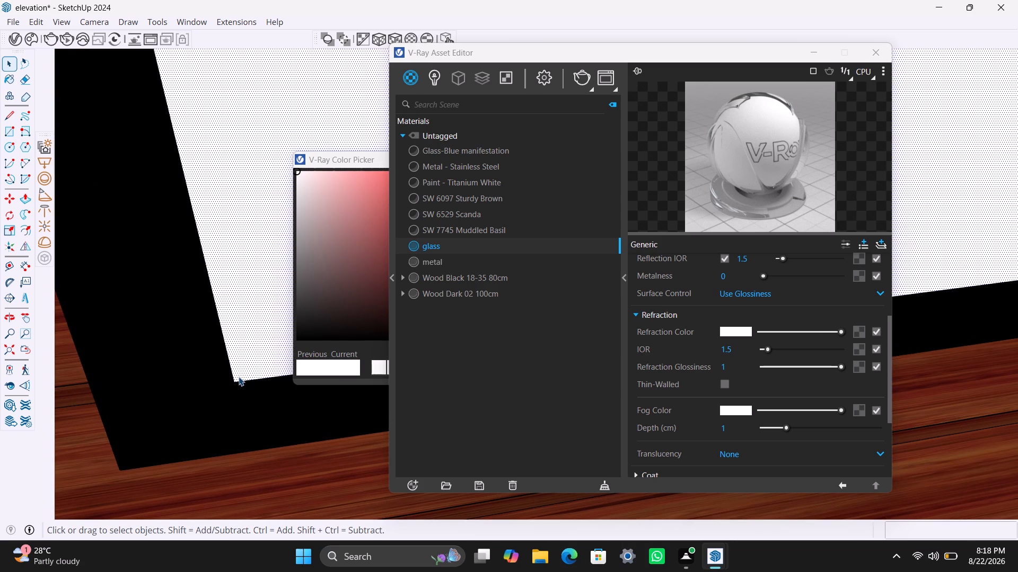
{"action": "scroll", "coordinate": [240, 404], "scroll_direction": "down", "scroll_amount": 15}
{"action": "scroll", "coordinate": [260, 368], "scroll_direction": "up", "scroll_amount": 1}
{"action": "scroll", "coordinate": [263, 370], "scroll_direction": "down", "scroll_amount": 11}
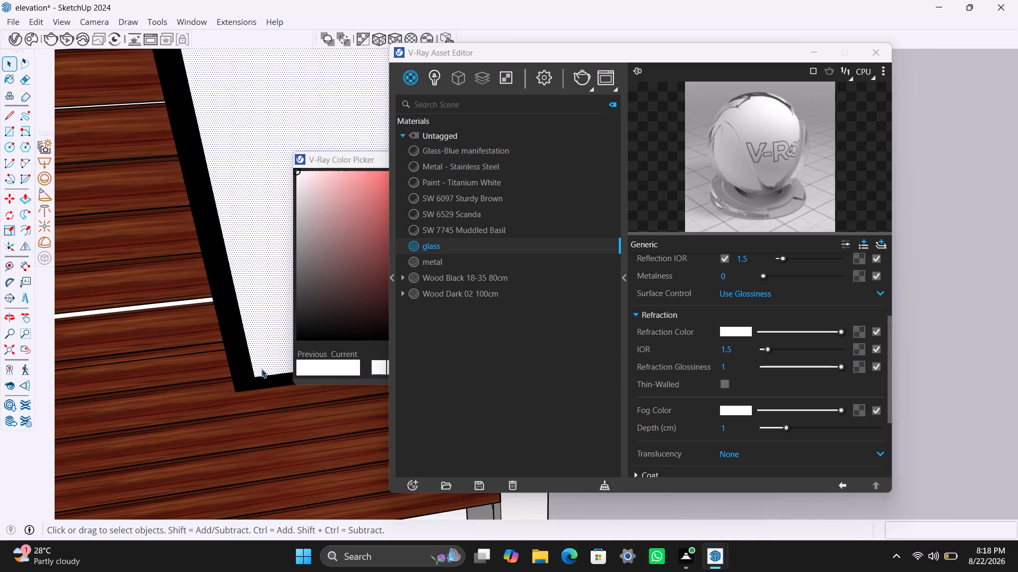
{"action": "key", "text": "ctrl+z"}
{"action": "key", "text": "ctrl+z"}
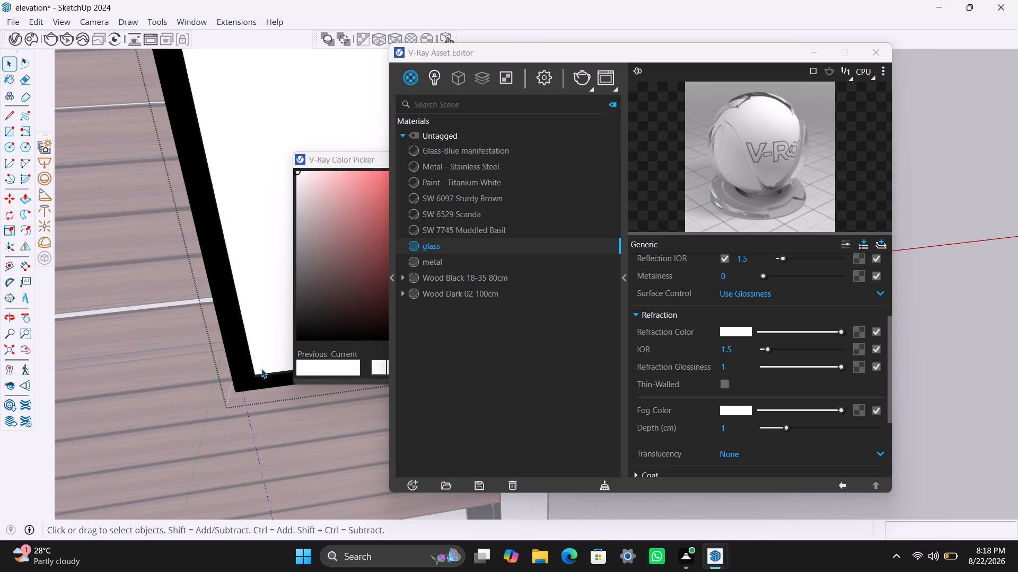
Leave the tall tower window's group editing context and return to the whole model.
{"action": "scroll", "coordinate": [256, 394], "scroll_direction": "down", "scroll_amount": 12}
{"action": "scroll", "coordinate": [0, 61], "scroll_direction": "up", "scroll_amount": 5}
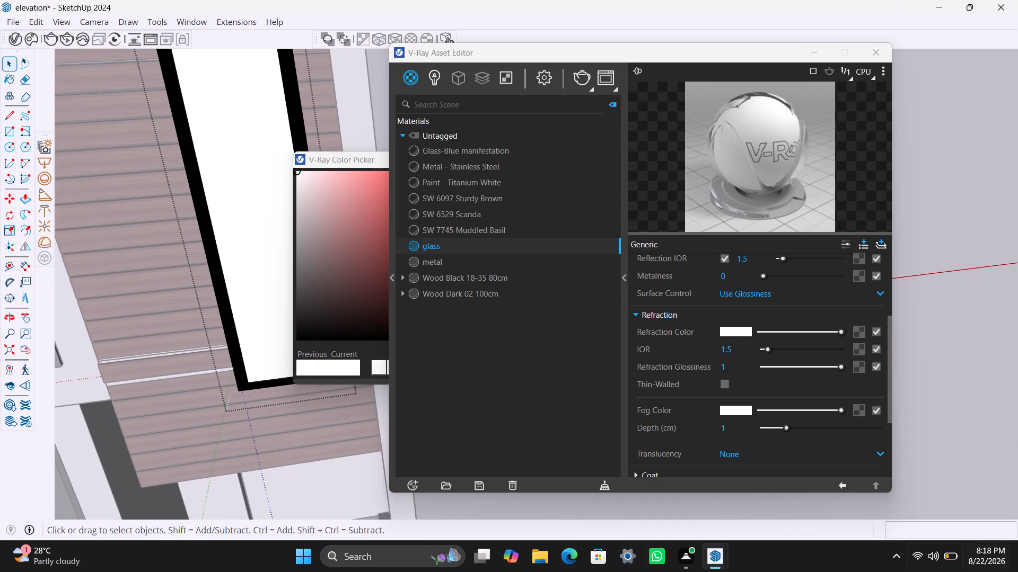
{"action": "scroll", "coordinate": [348, 534], "scroll_direction": "up", "scroll_amount": 3}
{"action": "scroll", "coordinate": [174, 330], "scroll_direction": "down", "scroll_amount": 11}
{"action": "scroll", "coordinate": [154, 334], "scroll_direction": "up", "scroll_amount": 1}
{"action": "scroll", "coordinate": [126, 300], "scroll_direction": "down", "scroll_amount": 5}
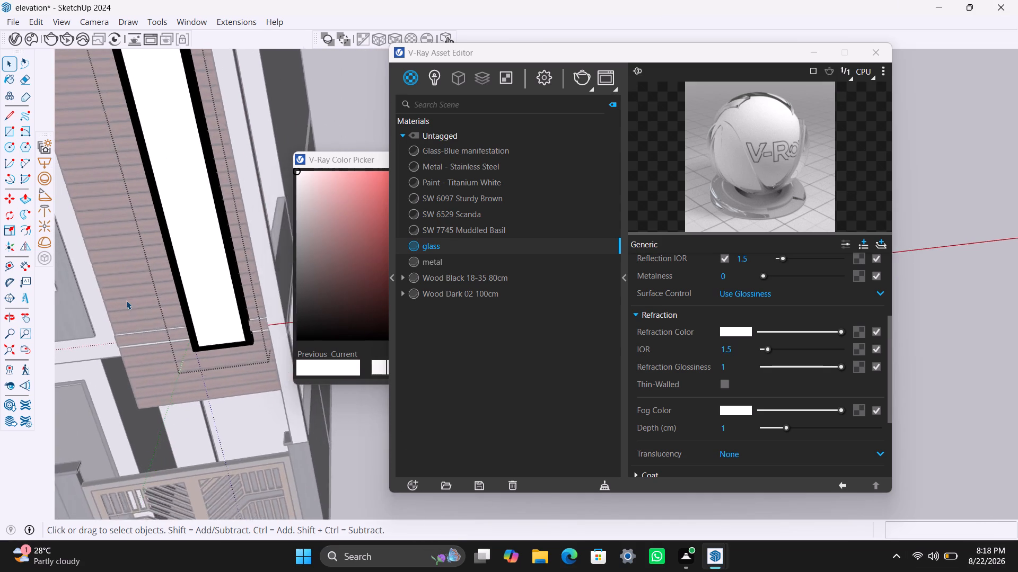
{"action": "scroll", "coordinate": [126, 300], "scroll_direction": "down", "scroll_amount": 2}
{"action": "scroll", "coordinate": [127, 302], "scroll_direction": "up", "scroll_amount": 3}
{"action": "scroll", "coordinate": [127, 305], "scroll_direction": "down", "scroll_amount": 12}
{"action": "triple_click", "coordinate": [265, 494]}
{"action": "scroll", "coordinate": [155, 421], "scroll_direction": "down", "scroll_amount": 3}
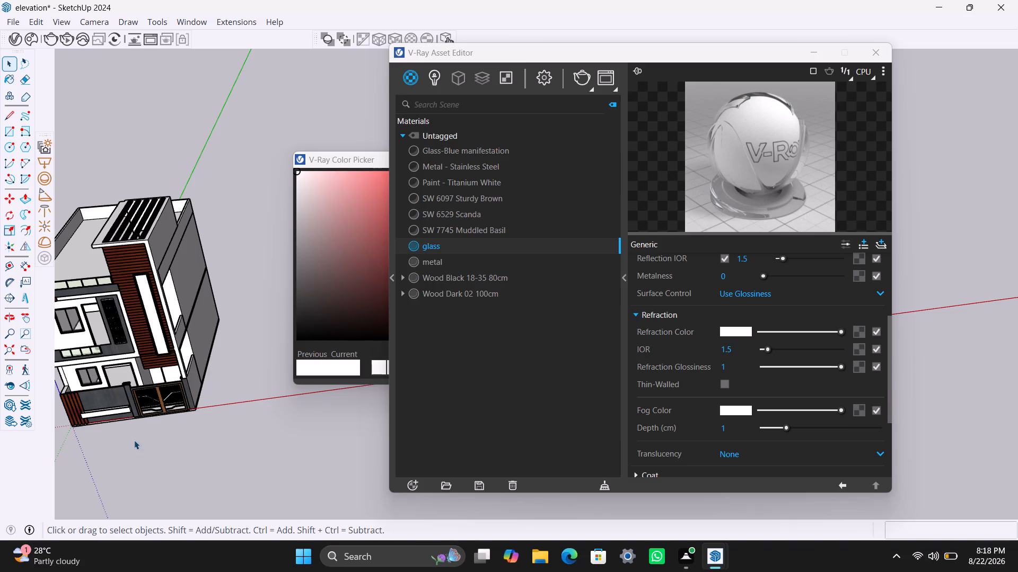
{"action": "scroll", "coordinate": [152, 325], "scroll_direction": "down", "scroll_amount": 3}
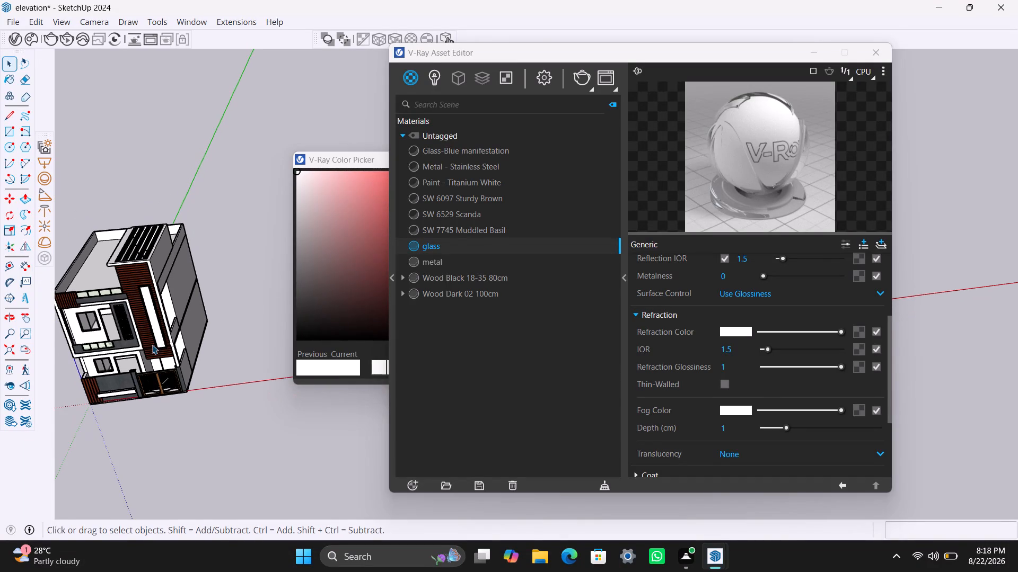
Draw a rectangle about 2' 8 9/16" by 21' 10 5/8" over the tall tower window opening, slightly overlapping its black frame.
{"action": "middle_click_drag", "start_coordinate": [194, 329], "coordinate": [283, 321]}
{"action": "scroll", "coordinate": [227, 327], "scroll_direction": "up", "scroll_amount": 5}
{"action": "middle_click_drag", "start_coordinate": [210, 342], "coordinate": [165, 253]}
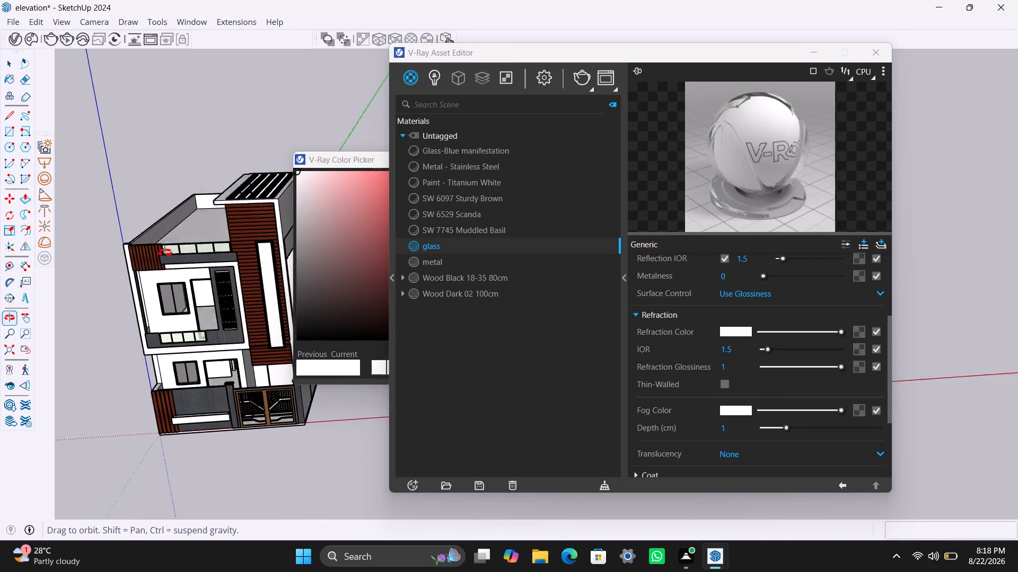
{"action": "middle_click_drag", "start_coordinate": [165, 253], "coordinate": [166, 243]}
{"action": "scroll", "coordinate": [171, 253], "scroll_direction": "down", "scroll_amount": 1}
{"action": "scroll", "coordinate": [259, 308], "scroll_direction": "up", "scroll_amount": 3}
{"action": "middle_click_drag", "start_coordinate": [244, 298], "coordinate": [211, 337], "text": "shift"}
{"action": "scroll", "coordinate": [219, 280], "scroll_direction": "up", "scroll_amount": 4}
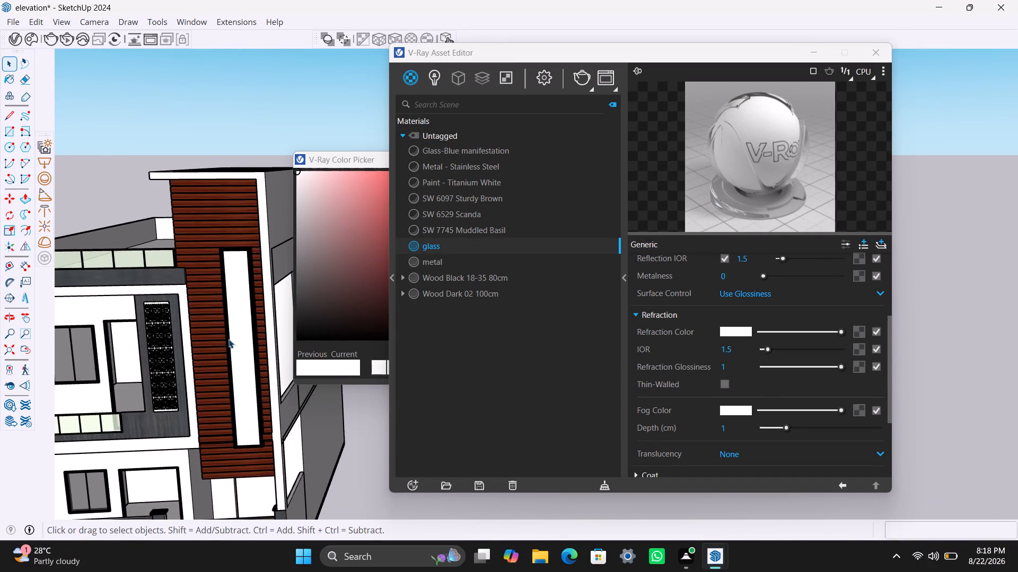
{"action": "middle_click_drag", "start_coordinate": [232, 342], "coordinate": [251, 339]}
{"action": "scroll", "coordinate": [218, 282], "scroll_direction": "up", "scroll_amount": 10}
{"action": "scroll", "coordinate": [216, 239], "scroll_direction": "up", "scroll_amount": 6}
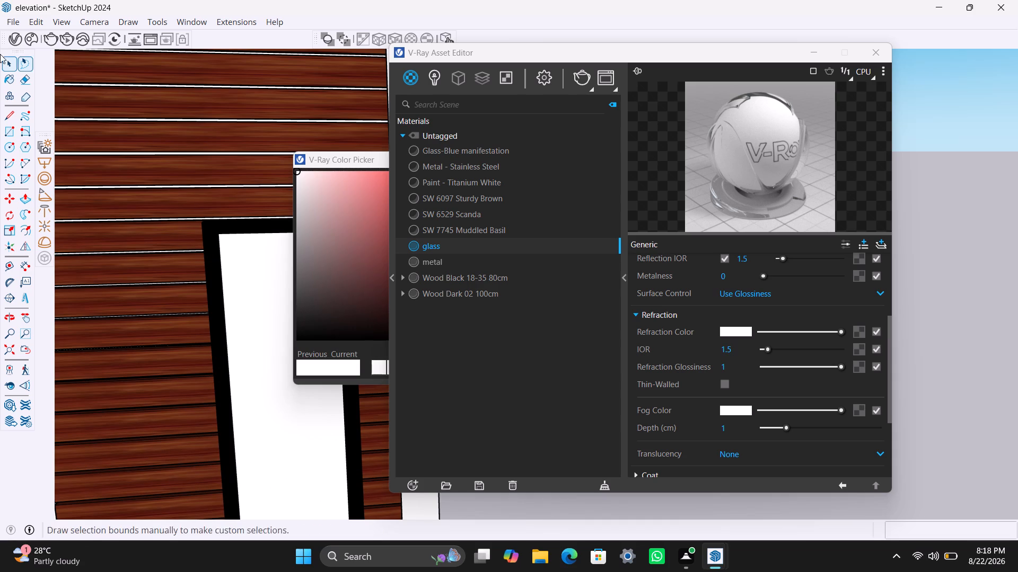
{"action": "key", "text": "r"}
{"action": "left_click", "coordinate": [212, 231]}
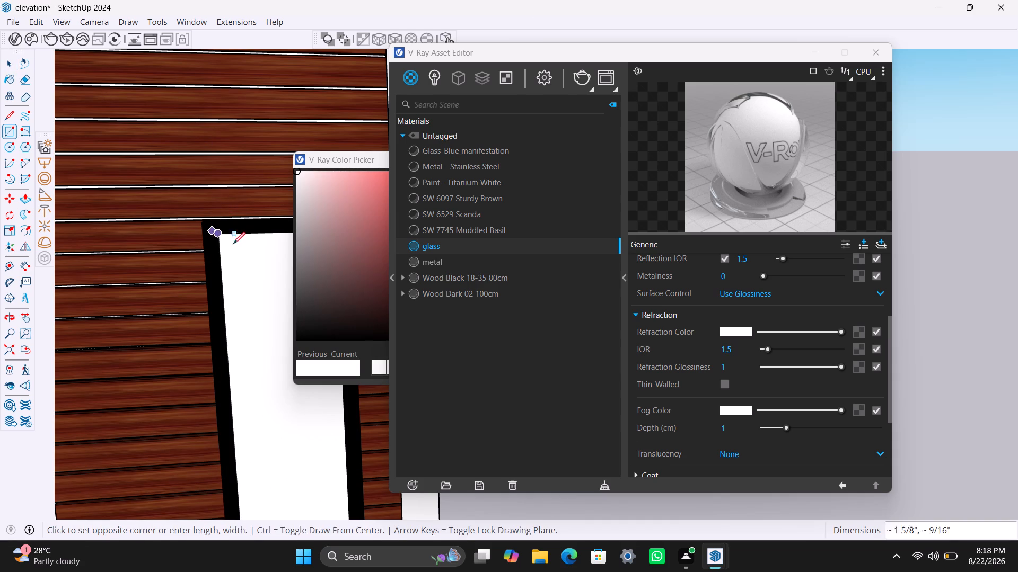
{"action": "scroll", "coordinate": [267, 313], "scroll_direction": "down", "scroll_amount": 9}
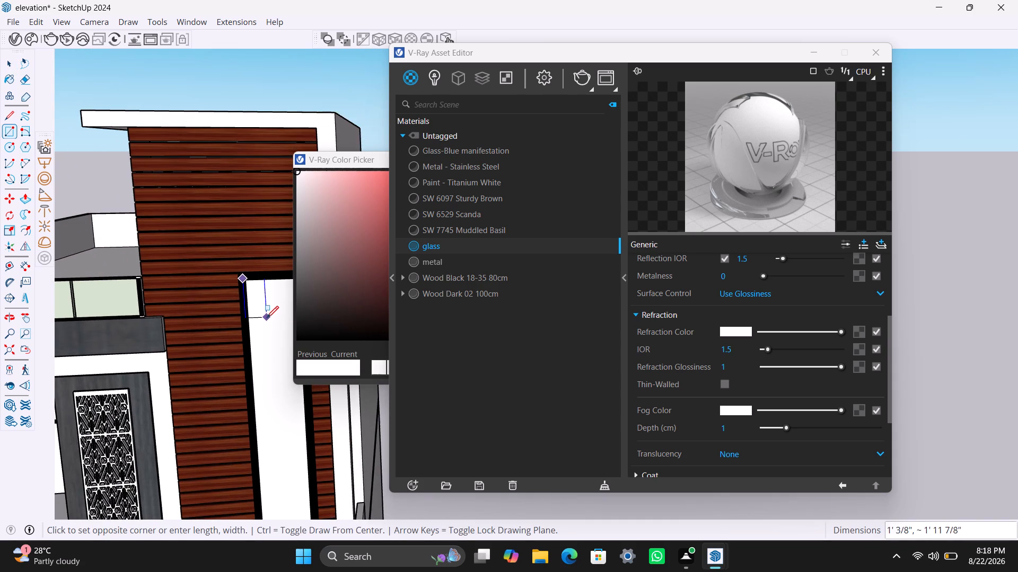
{"action": "scroll", "coordinate": [267, 319], "scroll_direction": "down", "scroll_amount": 4}
{"action": "middle_click_drag", "start_coordinate": [269, 324], "coordinate": [199, 162]}
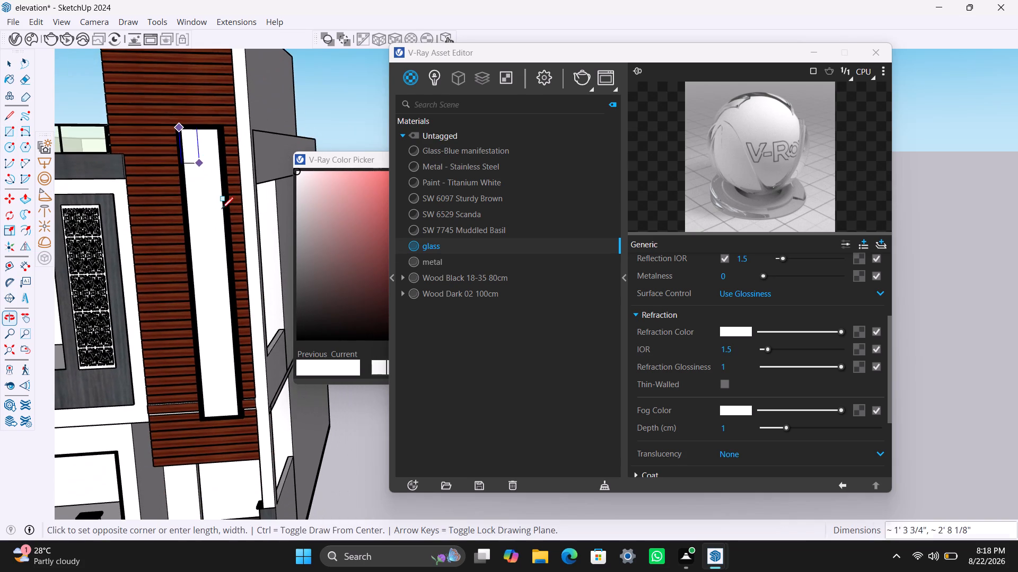
{"action": "scroll", "coordinate": [241, 414], "scroll_direction": "up", "scroll_amount": 4}
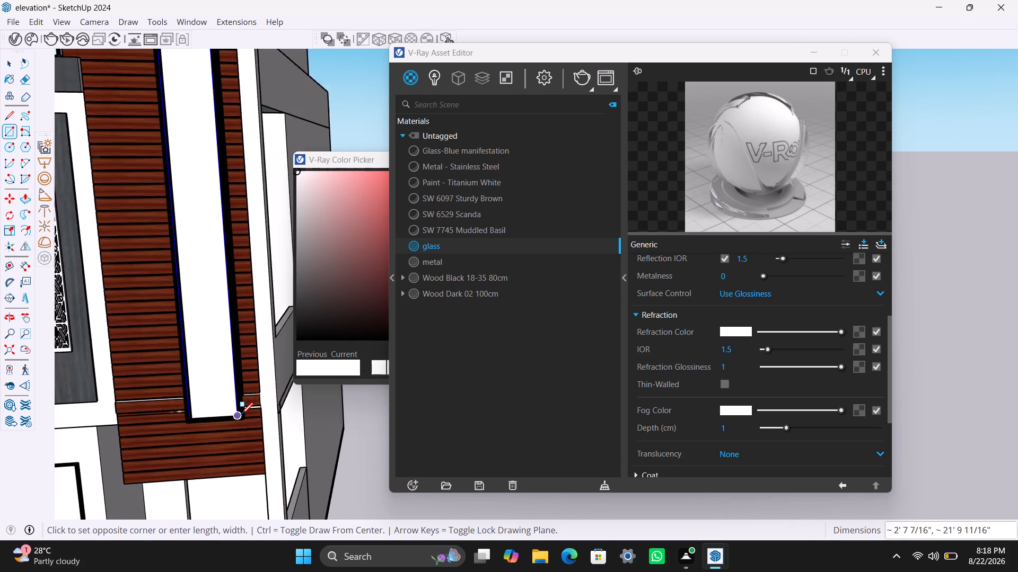
{"action": "scroll", "coordinate": [241, 414], "scroll_direction": "up", "scroll_amount": 8}
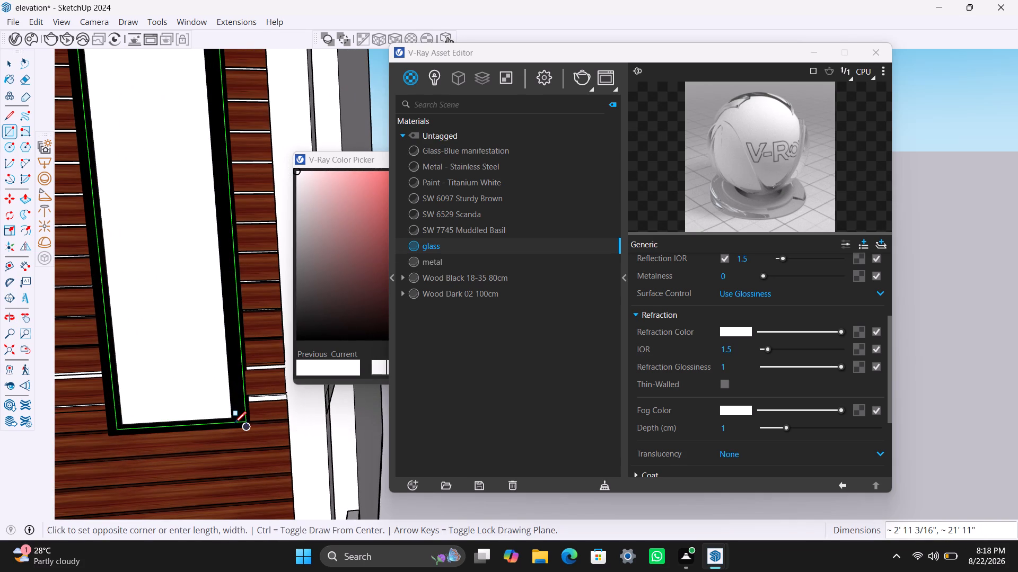
{"action": "scroll", "coordinate": [233, 424], "scroll_direction": "up", "scroll_amount": 5}
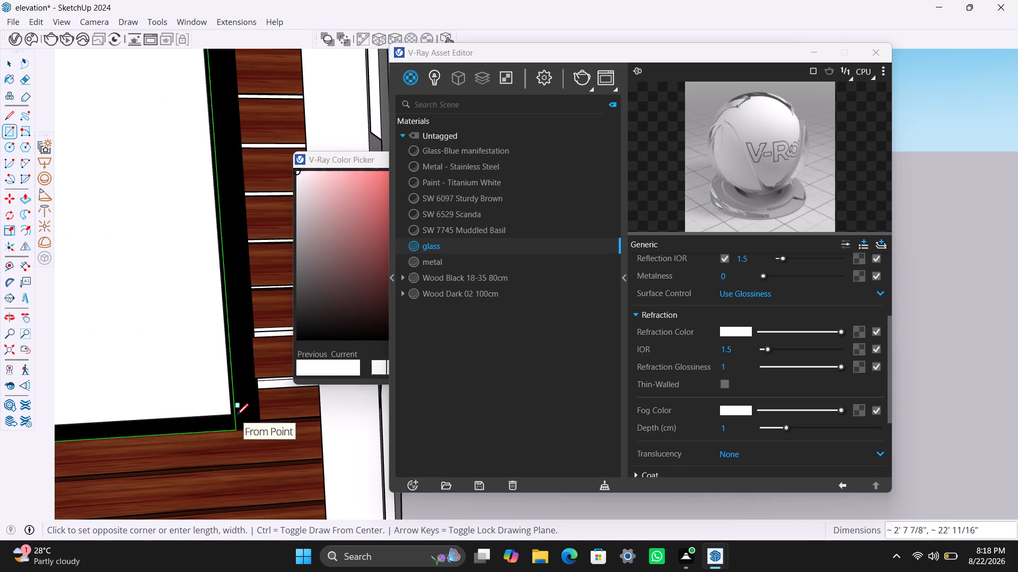
{"action": "scroll", "coordinate": [237, 417], "scroll_direction": "up", "scroll_amount": 2}
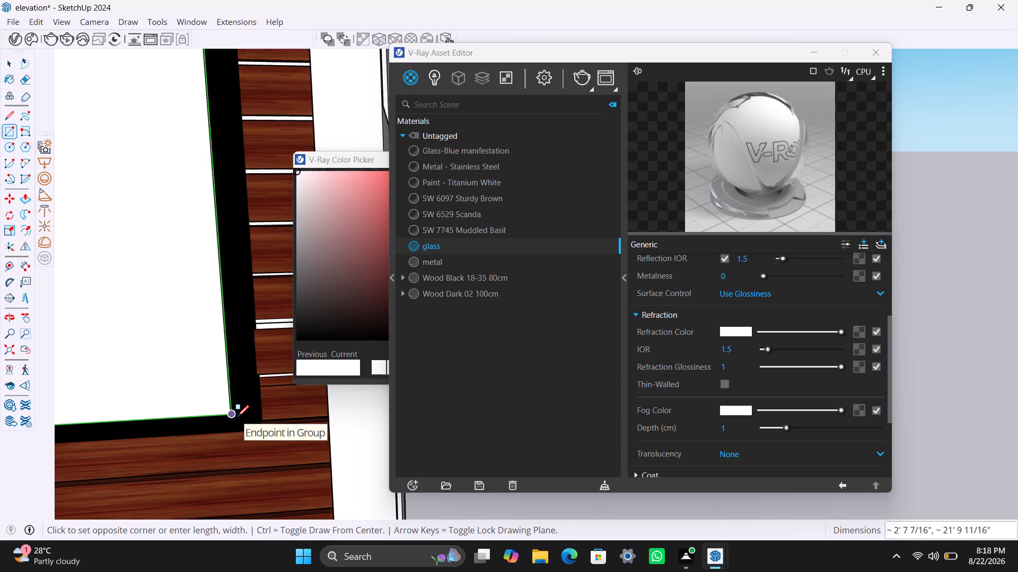
{"action": "scroll", "coordinate": [237, 417], "scroll_direction": "up", "scroll_amount": 3}
{"action": "left_click", "coordinate": [240, 421]}
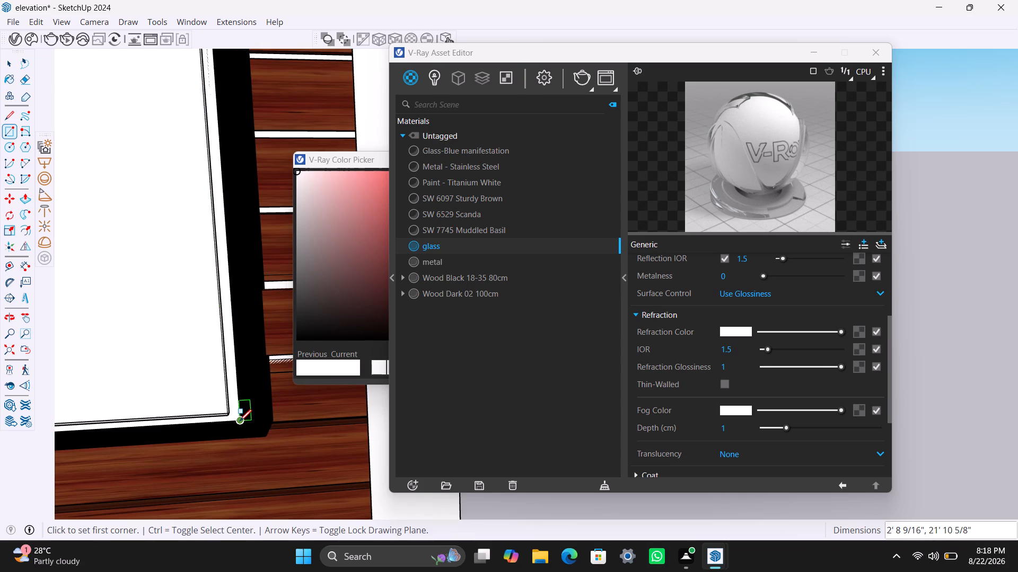
Select the new rectangle over the tall tower window together with its edges and make it a group.
{"action": "key", "text": "space"}
{"action": "double_click", "coordinate": [238, 415]}
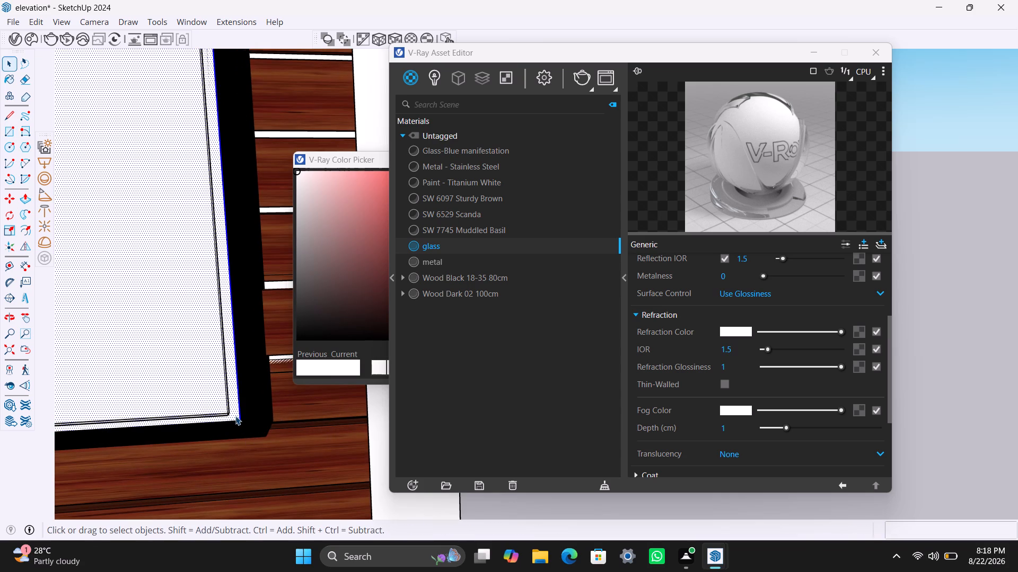
{"action": "right_click", "coordinate": [235, 416]}
{"action": "left_click", "coordinate": [282, 263]}
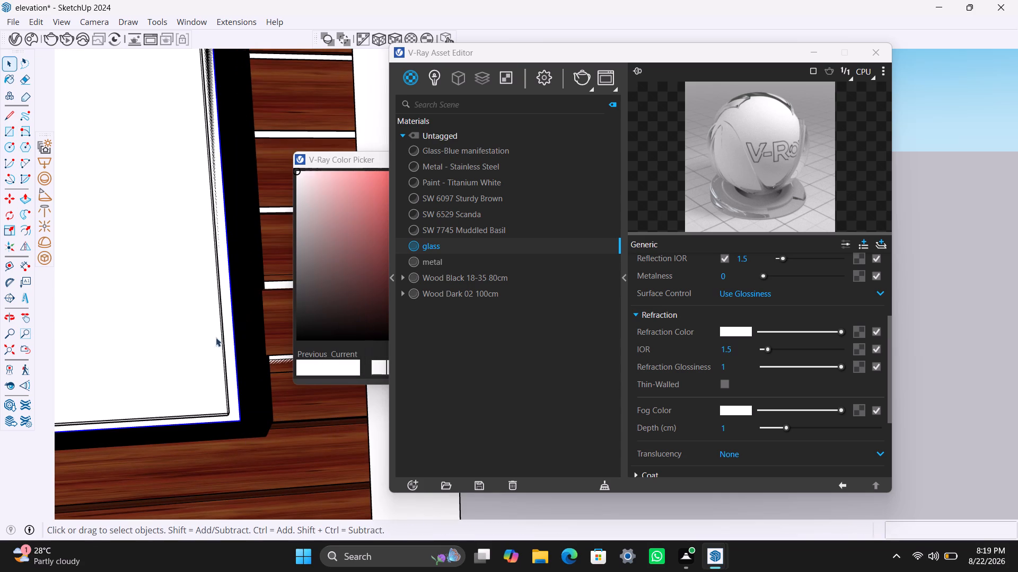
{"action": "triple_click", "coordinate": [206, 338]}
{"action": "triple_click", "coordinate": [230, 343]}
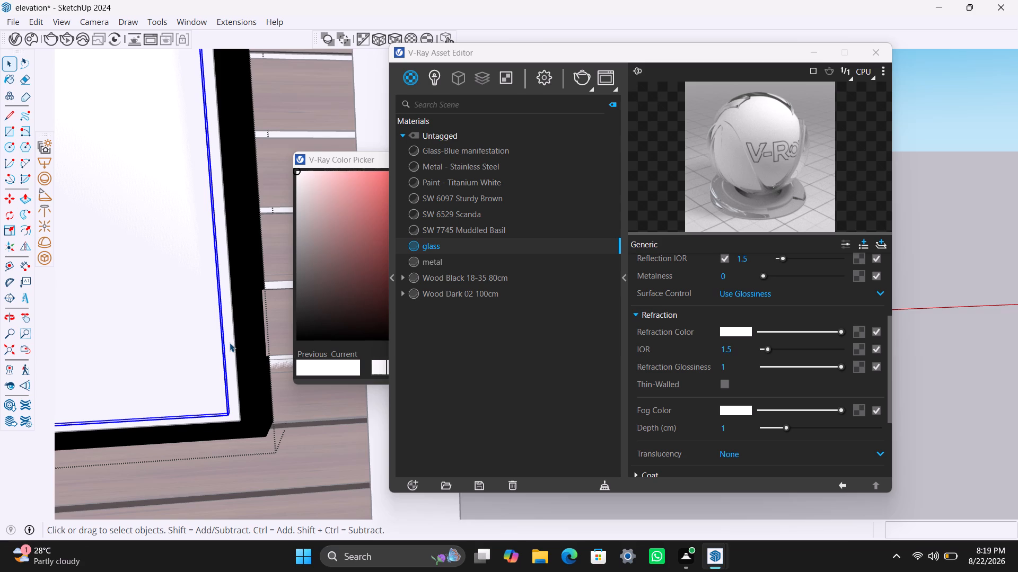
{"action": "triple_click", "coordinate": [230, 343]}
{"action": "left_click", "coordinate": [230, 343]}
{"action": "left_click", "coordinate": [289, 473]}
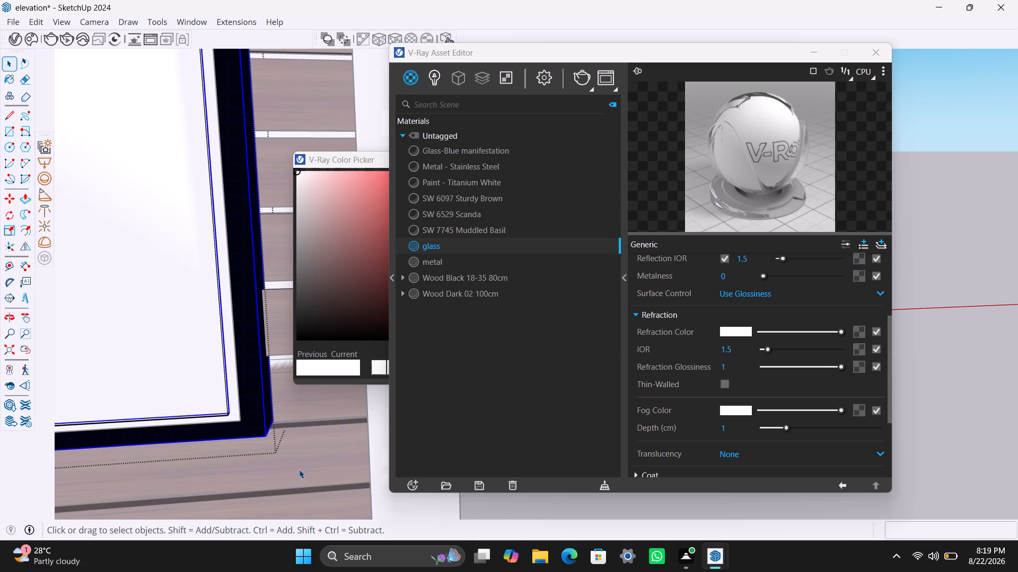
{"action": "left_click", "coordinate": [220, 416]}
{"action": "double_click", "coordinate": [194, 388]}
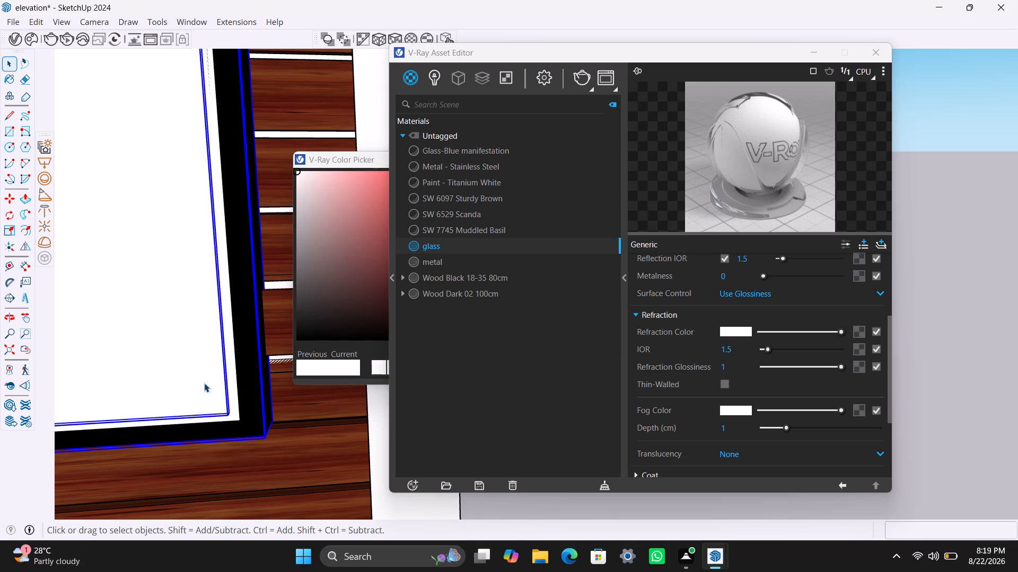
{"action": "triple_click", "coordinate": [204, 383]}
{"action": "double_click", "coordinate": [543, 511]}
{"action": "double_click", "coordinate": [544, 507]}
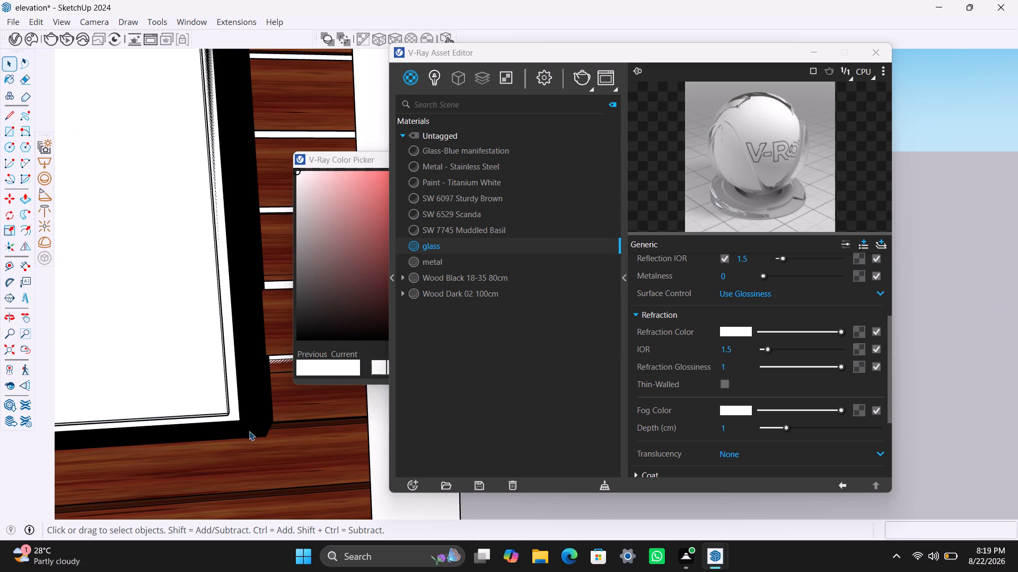
Extrude the face inside the tall tower window's new pane group by 18 mm and return to the whole model.
{"action": "left_click", "coordinate": [241, 418]}
{"action": "key", "text": "p"}
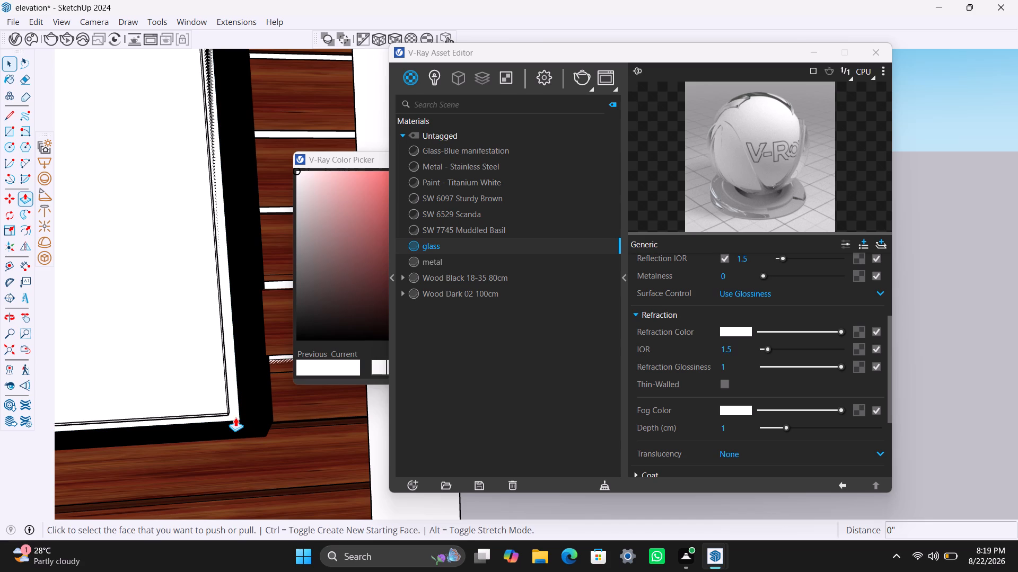
{"action": "left_click", "coordinate": [235, 417]}
{"action": "key", "text": "space"}
{"action": "triple_click", "coordinate": [235, 414]}
{"action": "left_click", "coordinate": [235, 414]}
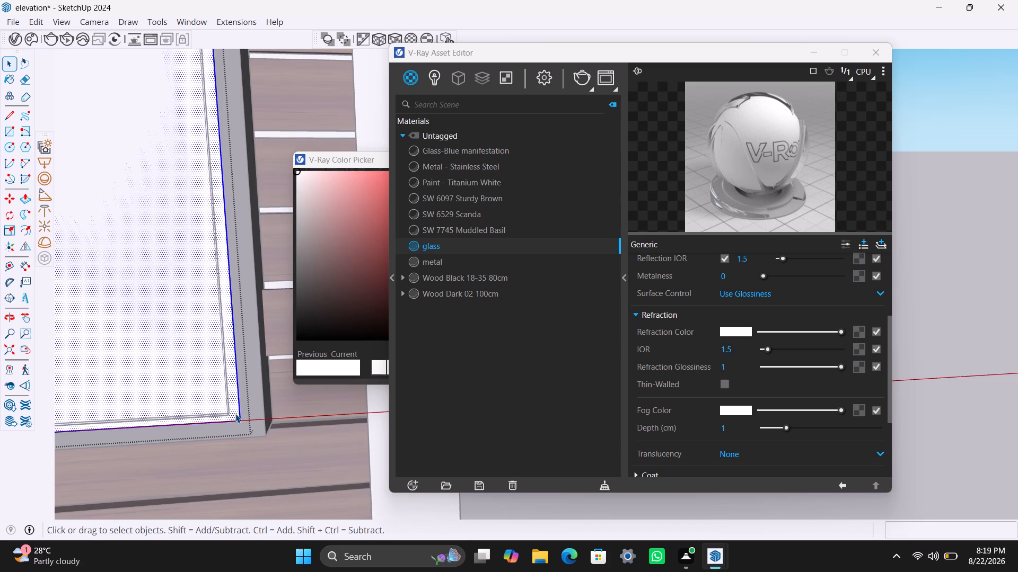
{"action": "key", "text": "p"}
{"action": "left_click", "coordinate": [235, 414]}
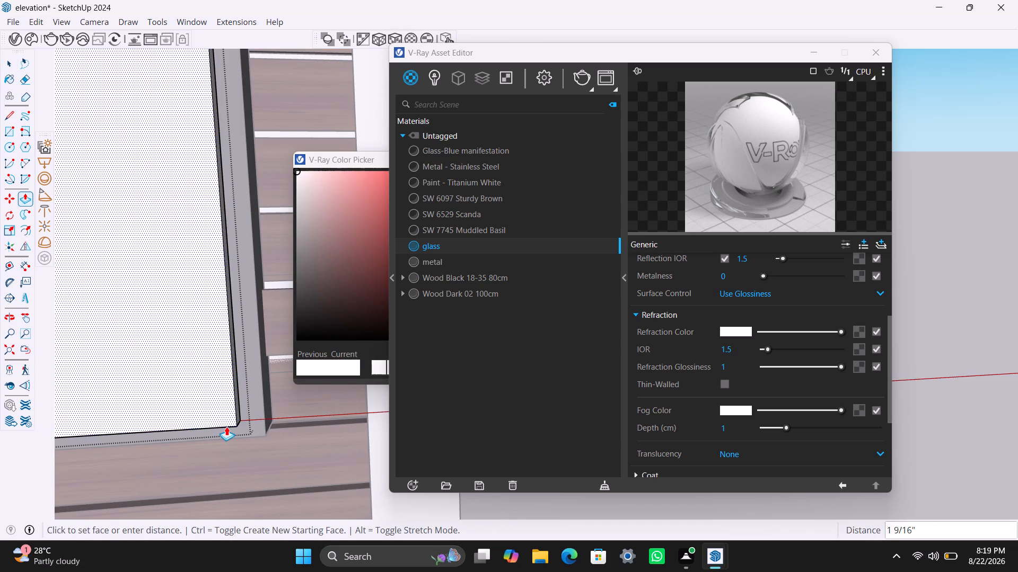
{"action": "type", "text": "18mm"}
{"action": "key", "text": "Return"}
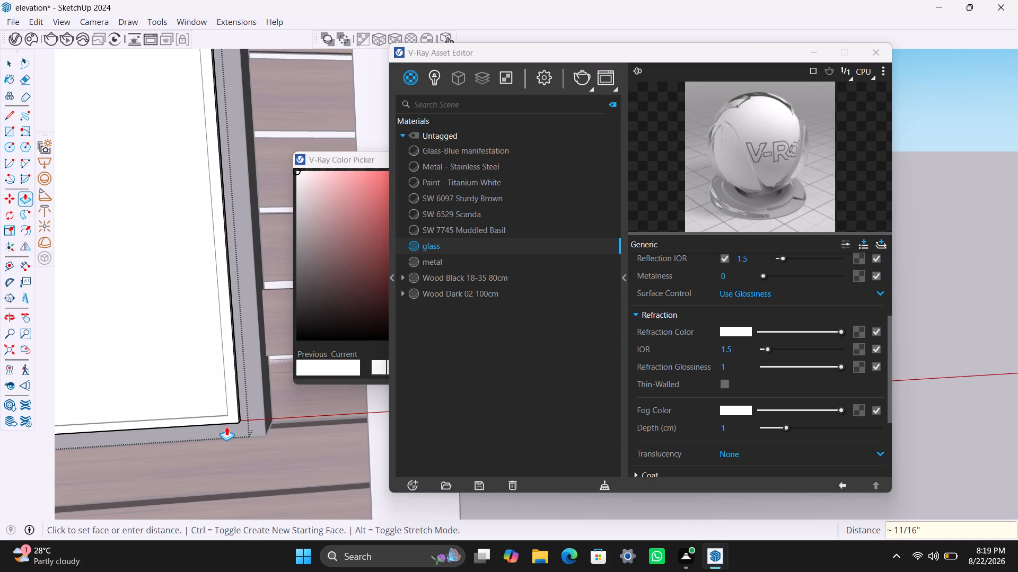
{"action": "key", "text": "space"}
{"action": "left_click", "coordinate": [923, 347]}
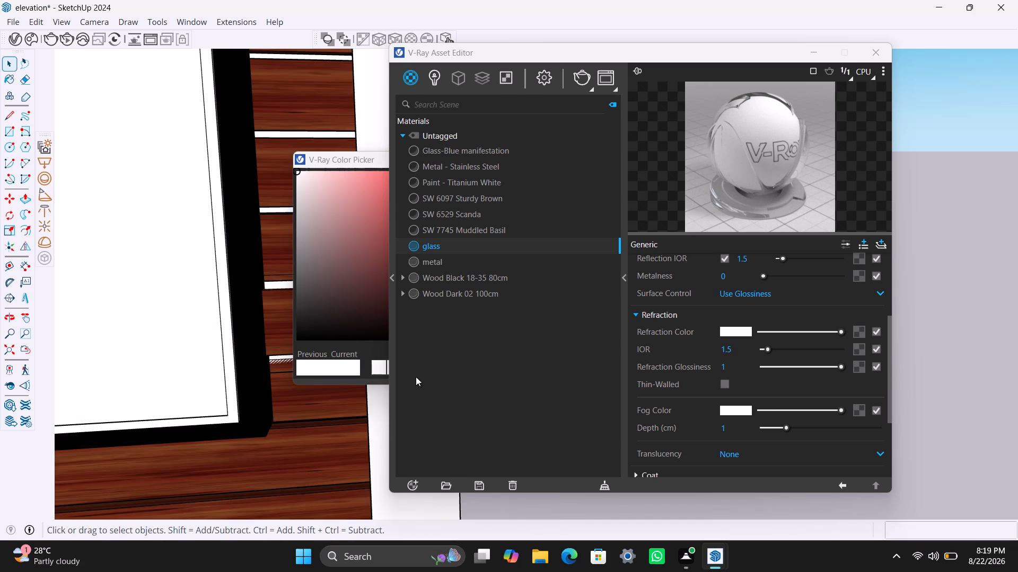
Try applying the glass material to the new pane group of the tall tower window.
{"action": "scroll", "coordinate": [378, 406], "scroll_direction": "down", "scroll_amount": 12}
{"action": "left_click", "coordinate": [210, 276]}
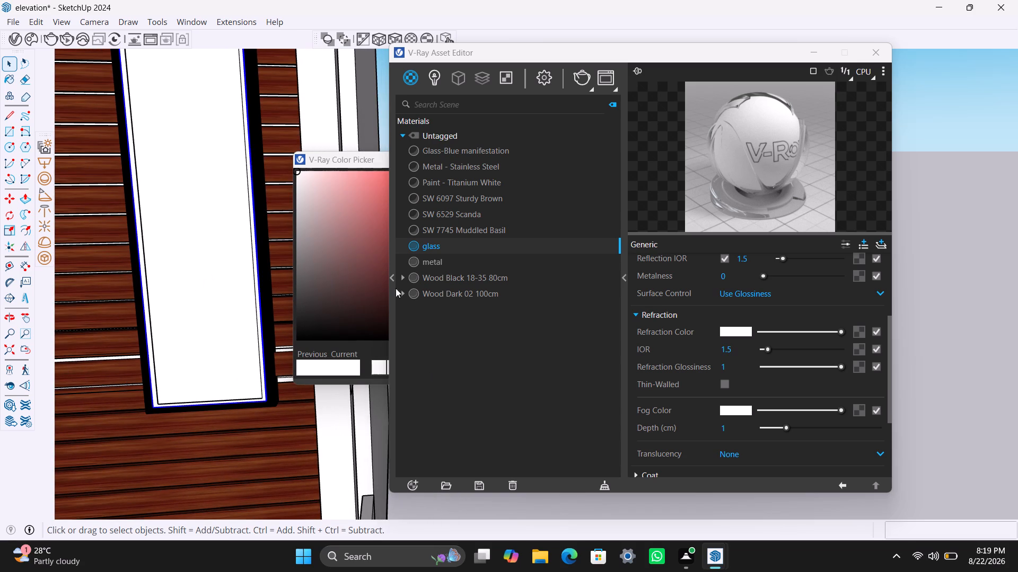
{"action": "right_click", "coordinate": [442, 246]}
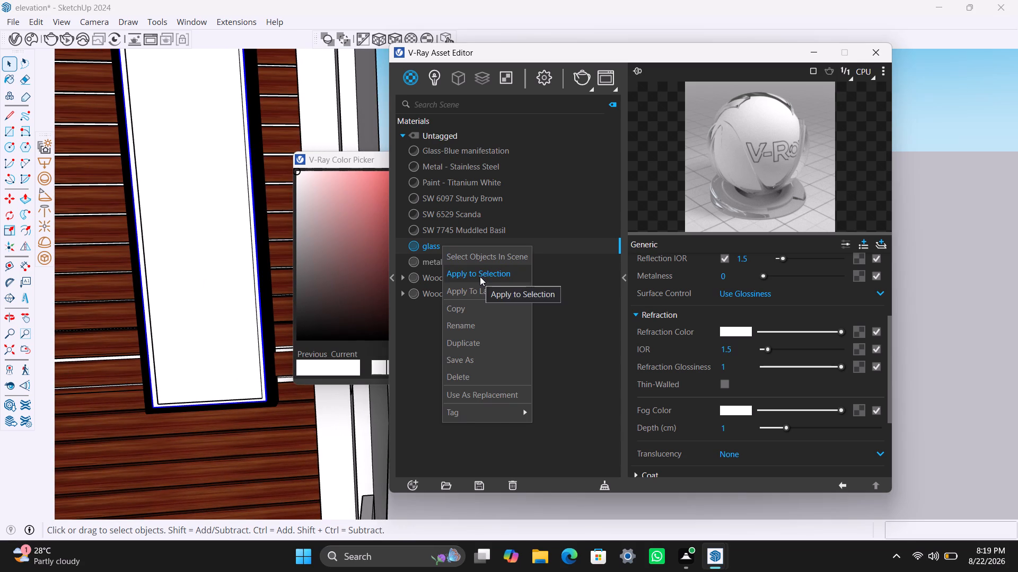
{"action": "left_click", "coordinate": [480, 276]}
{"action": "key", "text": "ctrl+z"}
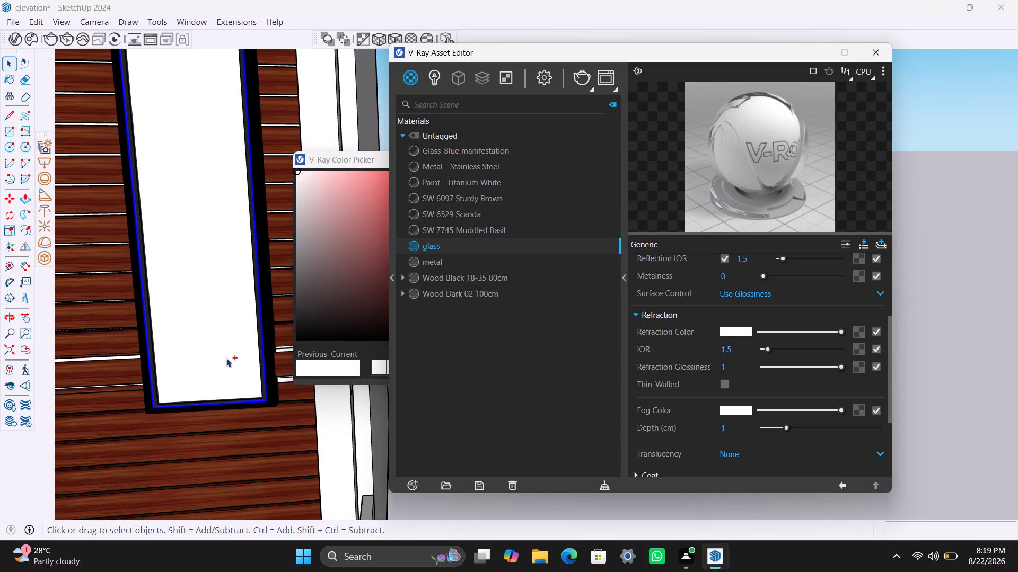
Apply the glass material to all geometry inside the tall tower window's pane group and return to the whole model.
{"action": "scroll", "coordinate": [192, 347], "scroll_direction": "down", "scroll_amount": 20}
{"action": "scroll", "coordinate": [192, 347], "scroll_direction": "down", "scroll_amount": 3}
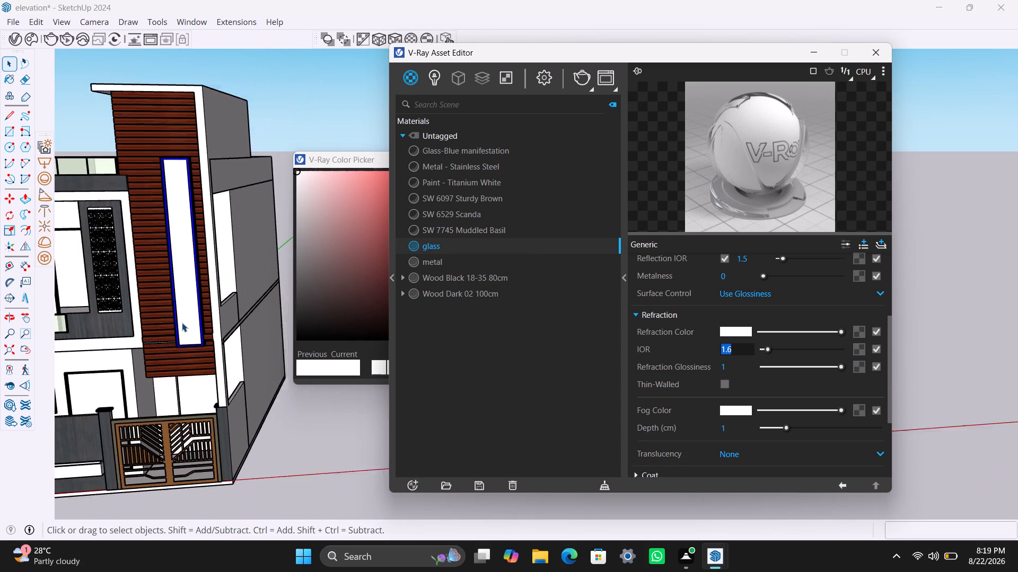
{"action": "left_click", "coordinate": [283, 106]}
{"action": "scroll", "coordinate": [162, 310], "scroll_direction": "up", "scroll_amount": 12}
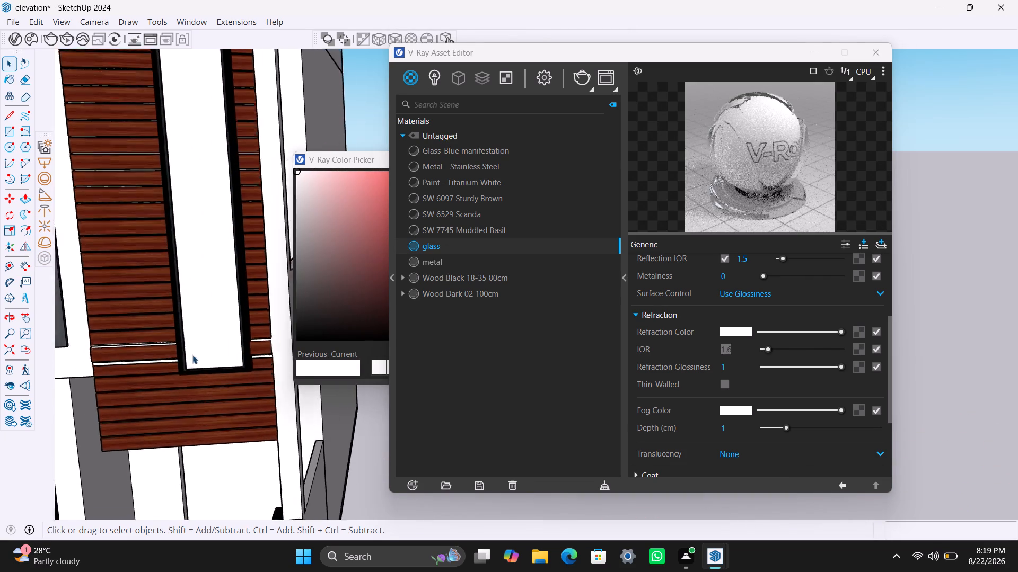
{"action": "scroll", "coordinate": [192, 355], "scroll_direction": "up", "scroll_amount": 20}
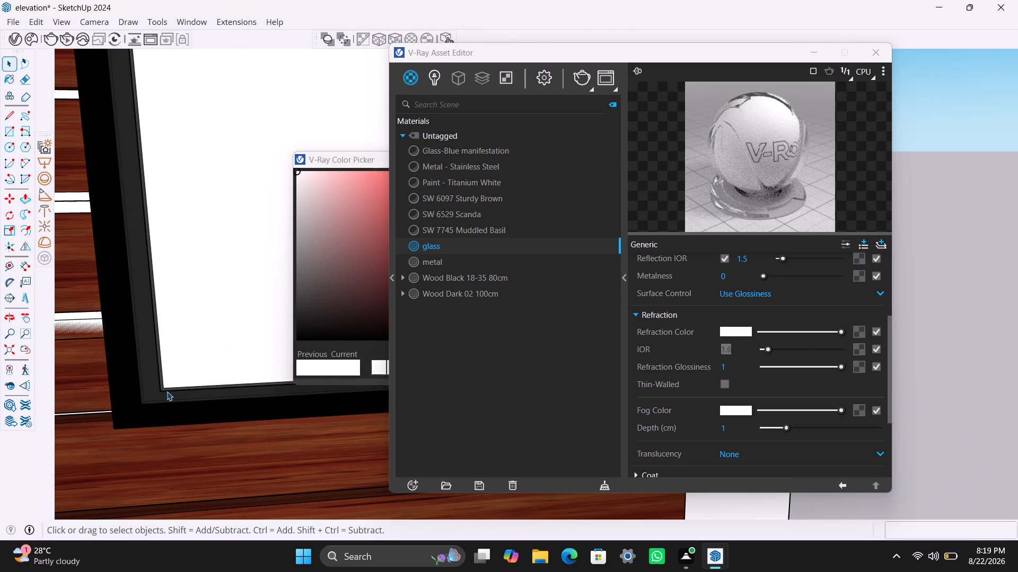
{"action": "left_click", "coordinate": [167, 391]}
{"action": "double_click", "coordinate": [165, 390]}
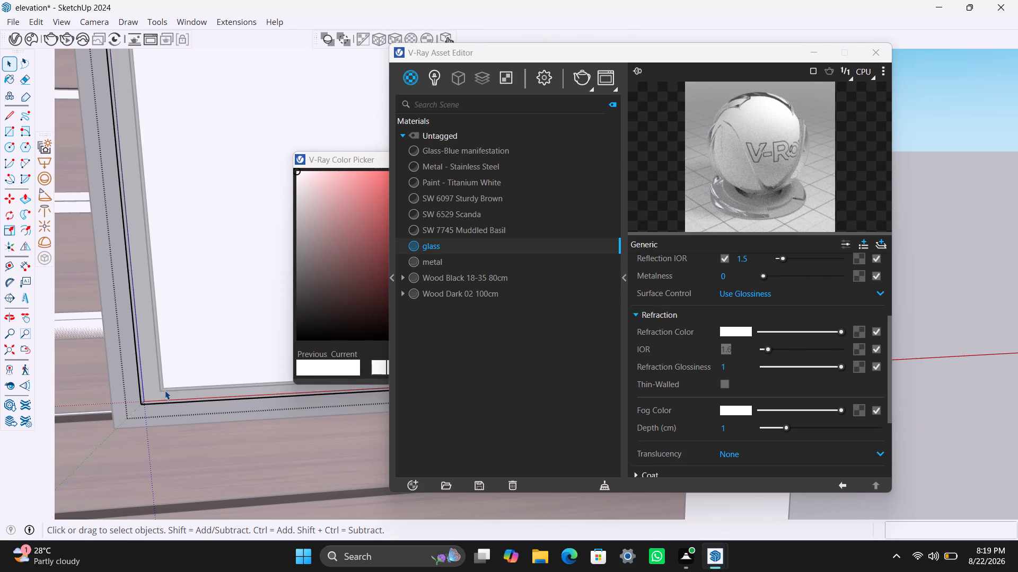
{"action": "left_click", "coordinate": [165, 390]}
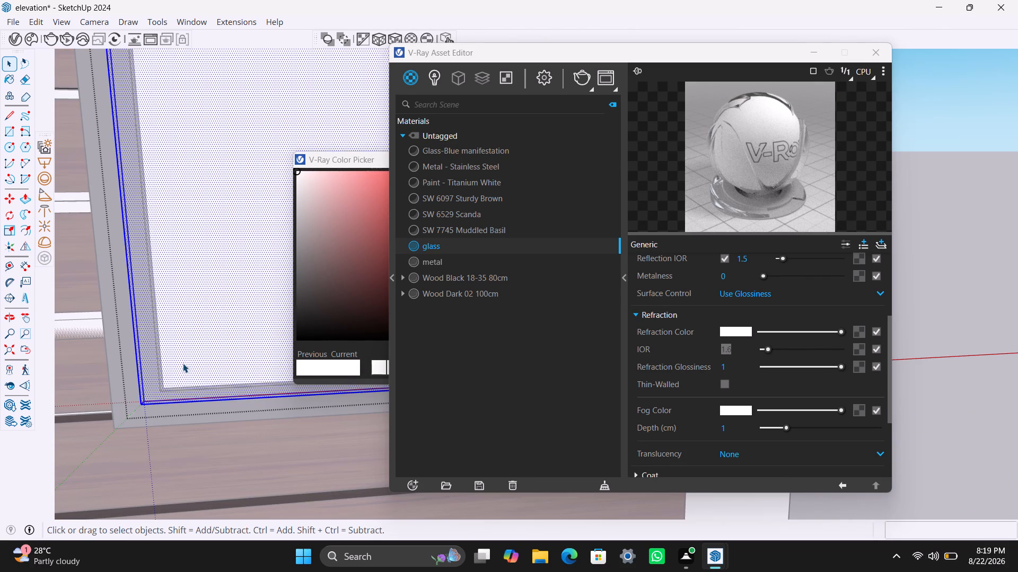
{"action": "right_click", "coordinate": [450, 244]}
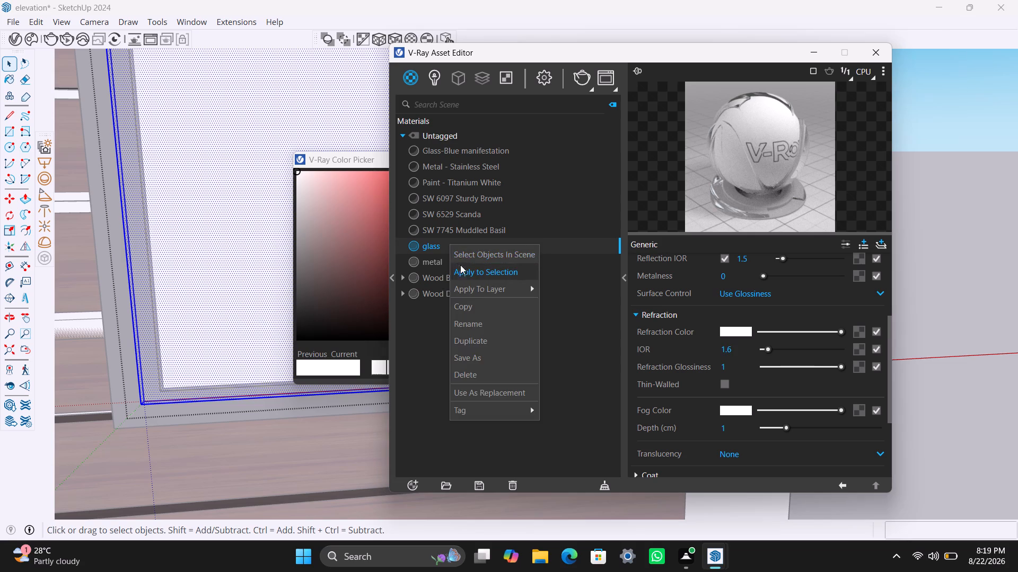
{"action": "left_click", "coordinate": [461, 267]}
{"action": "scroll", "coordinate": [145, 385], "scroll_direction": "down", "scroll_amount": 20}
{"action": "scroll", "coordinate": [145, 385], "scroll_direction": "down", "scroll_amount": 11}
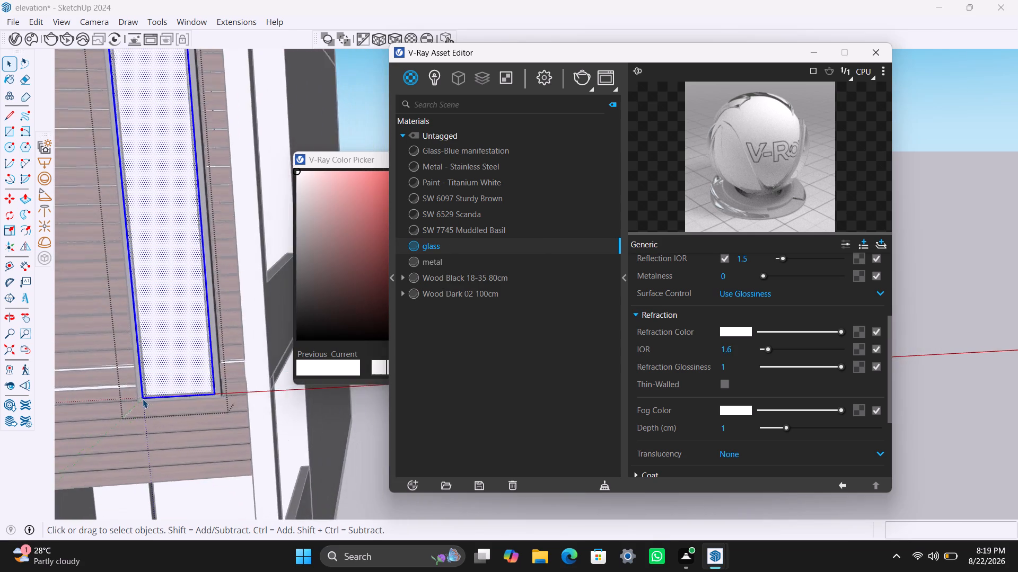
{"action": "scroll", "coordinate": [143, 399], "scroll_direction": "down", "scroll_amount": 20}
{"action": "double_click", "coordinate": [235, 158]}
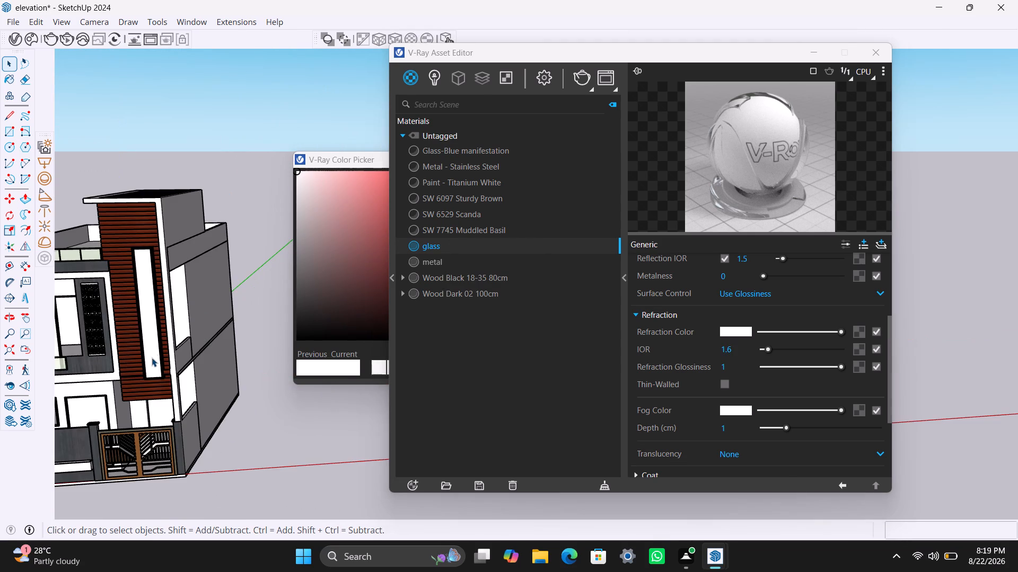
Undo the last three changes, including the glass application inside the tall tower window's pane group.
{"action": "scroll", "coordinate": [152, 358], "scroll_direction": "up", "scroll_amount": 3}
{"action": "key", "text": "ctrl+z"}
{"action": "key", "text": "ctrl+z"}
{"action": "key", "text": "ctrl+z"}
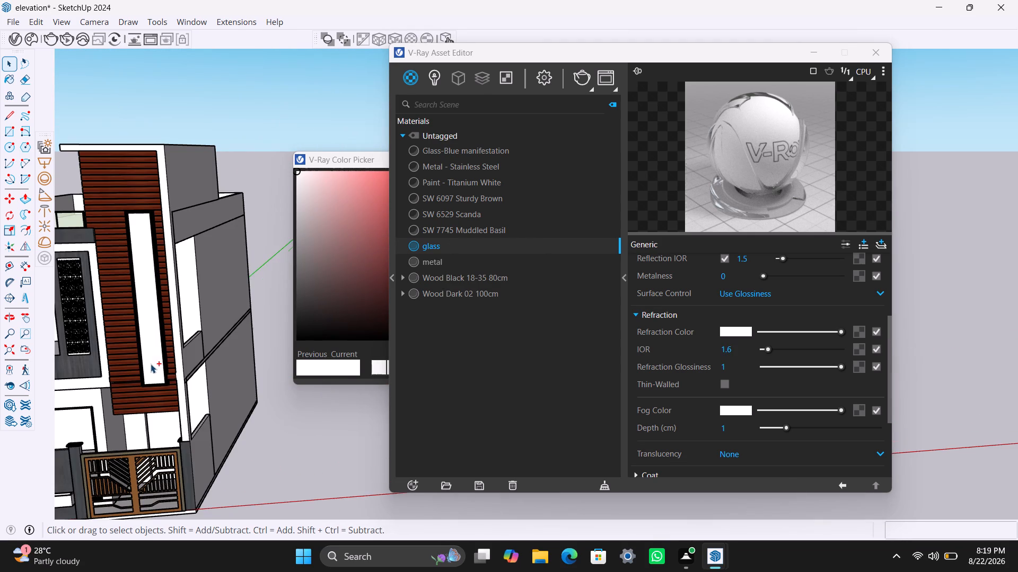
Select the tall tower window's pane face, import Metal Sandblasted Black 200cm from Chaos Cosmos and apply it to the face.
{"action": "triple_click", "coordinate": [150, 302]}
{"action": "left_click", "coordinate": [150, 301]}
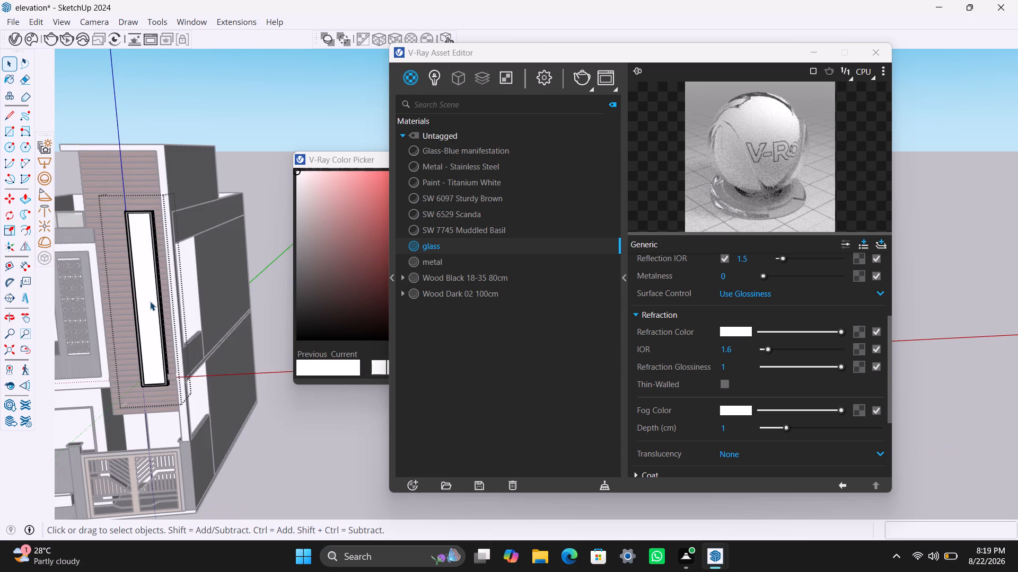
{"action": "left_click", "coordinate": [150, 301]}
{"action": "double_click", "coordinate": [147, 305]}
{"action": "left_click", "coordinate": [147, 305]}
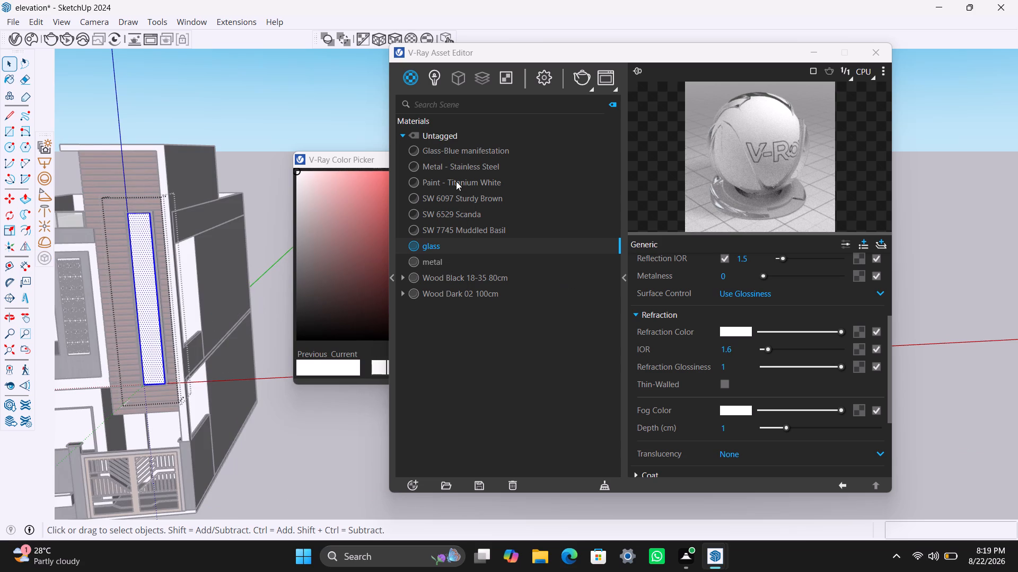
{"action": "left_click", "coordinate": [38, 41]}
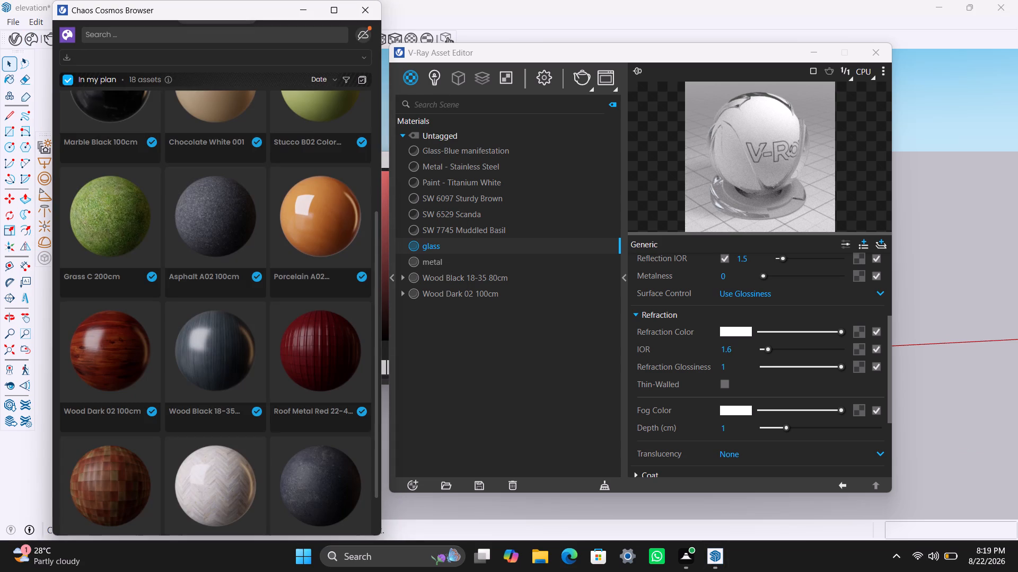
{"action": "scroll", "coordinate": [260, 253], "scroll_direction": "up", "scroll_amount": 2}
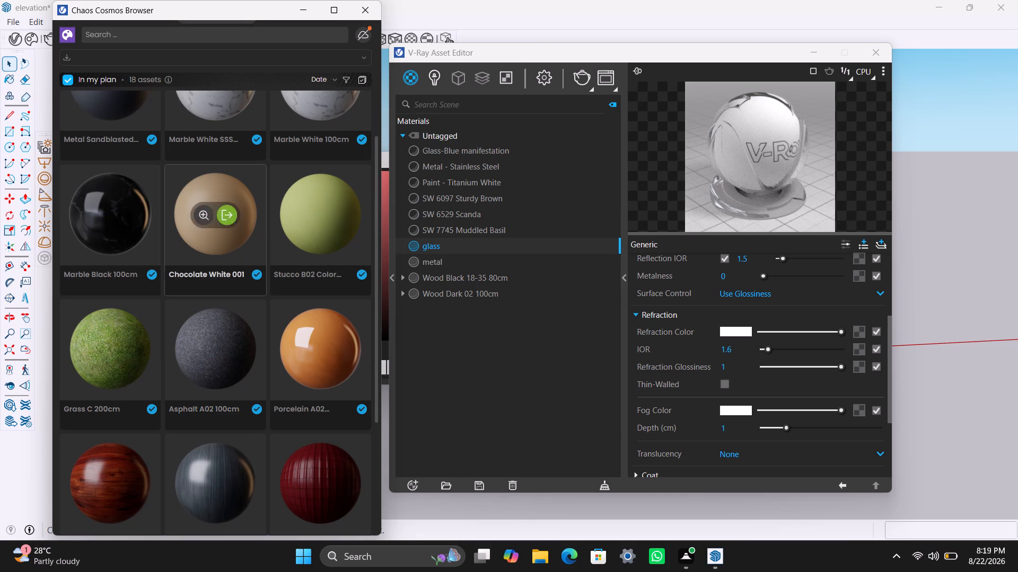
{"action": "scroll", "coordinate": [204, 256], "scroll_direction": "up", "scroll_amount": 1}
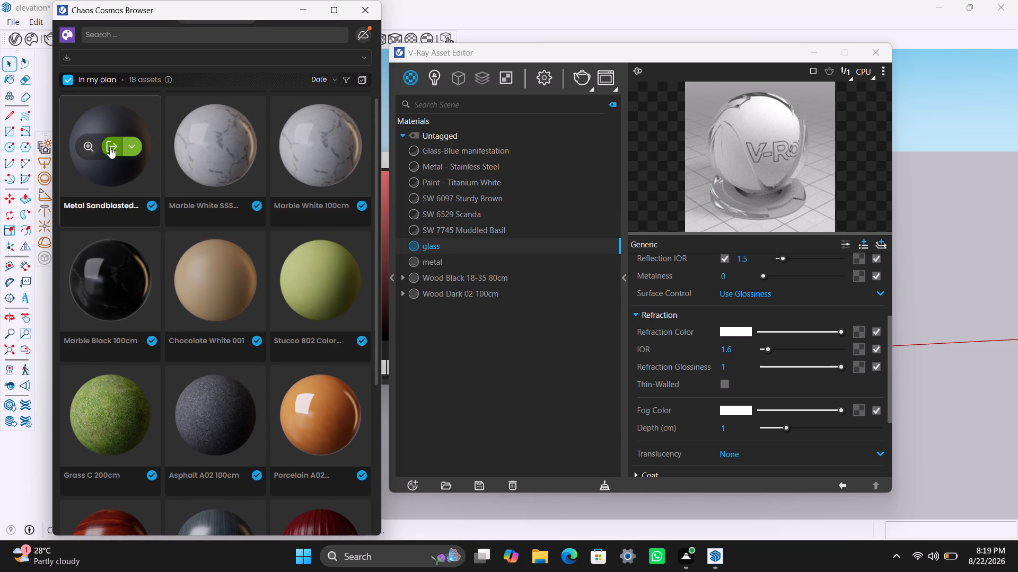
{"action": "left_click", "coordinate": [110, 147]}
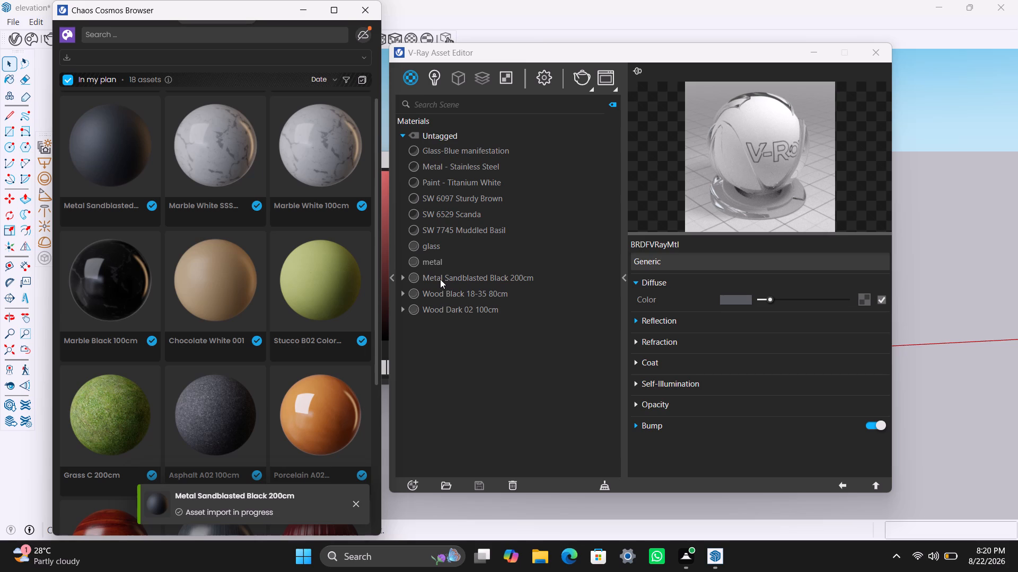
{"action": "left_click", "coordinate": [302, 13]}
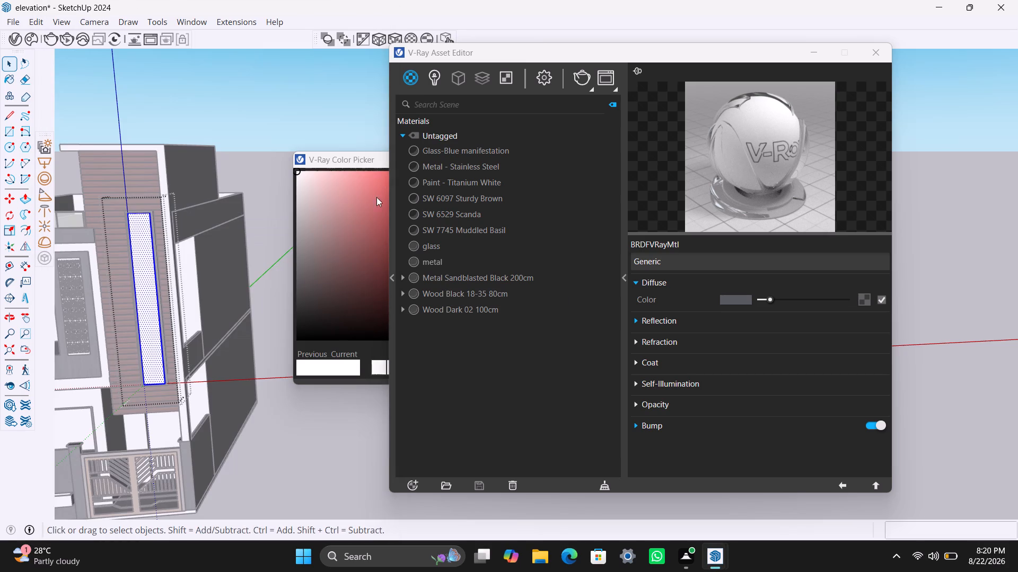
{"action": "right_click", "coordinate": [459, 275]}
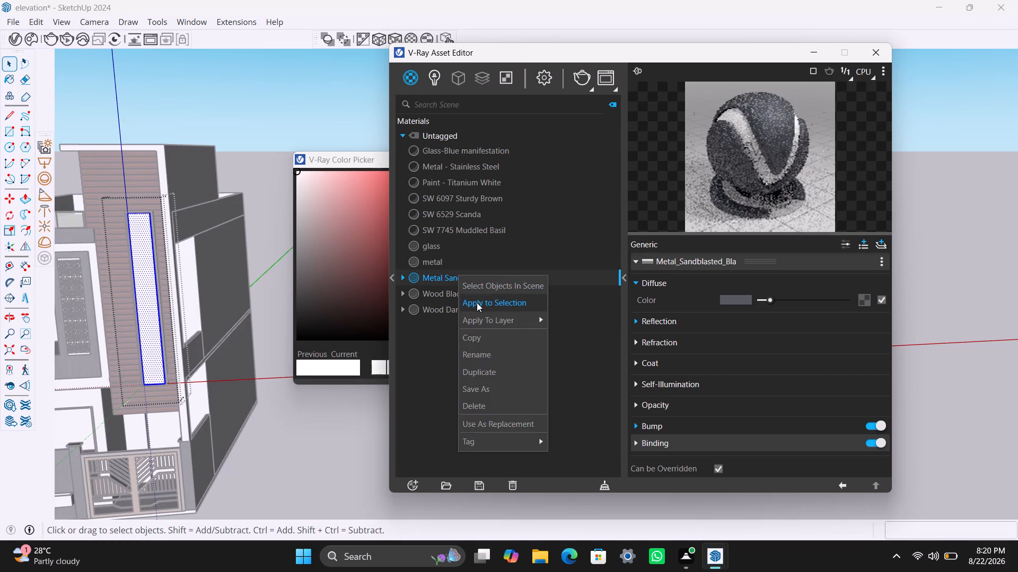
{"action": "left_click", "coordinate": [477, 303]}
{"action": "left_click", "coordinate": [282, 433]}
{"action": "key", "text": "space"}
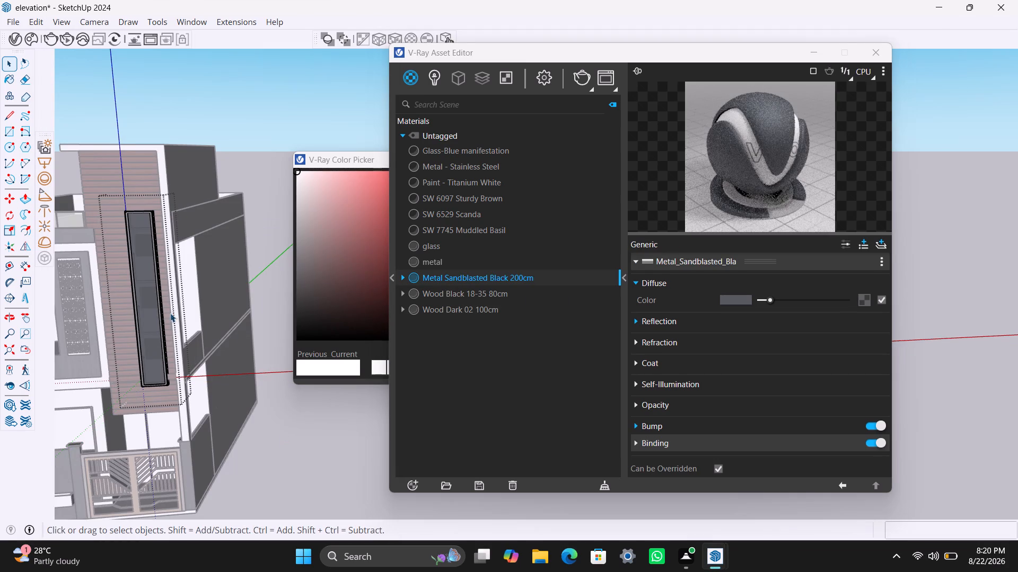
Fit the texture on the tall tower window's pane with a cubic projection scaled to its bounding box, then leave the group.
{"action": "left_click", "coordinate": [396, 42]}
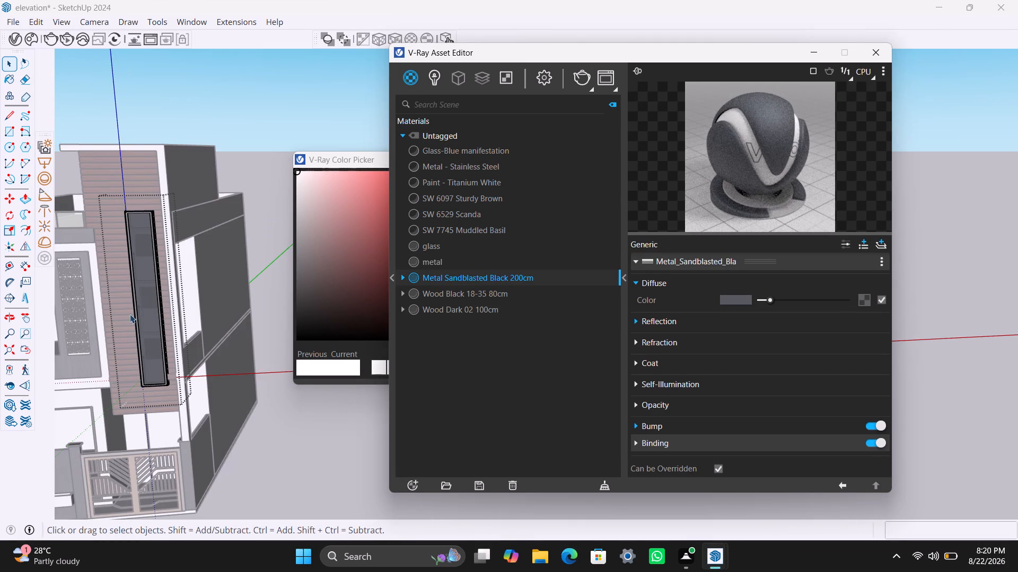
{"action": "key", "text": "space"}
{"action": "left_click", "coordinate": [144, 300]}
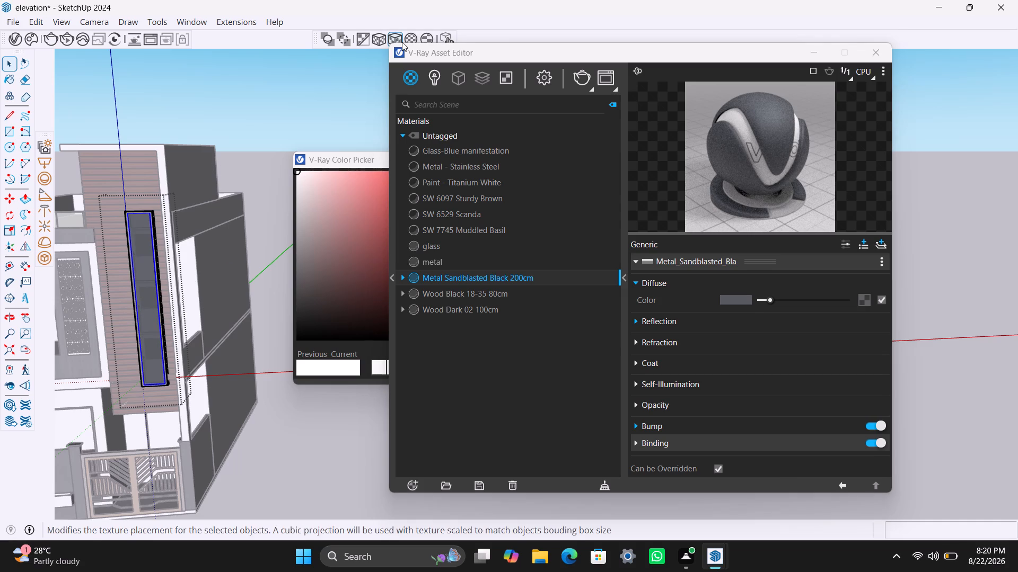
{"action": "left_click", "coordinate": [401, 41]}
{"action": "left_click", "coordinate": [221, 145]}
{"action": "key", "text": "space"}
Examine the tall tower window's pane and its texture up close and from different angles.
{"action": "scroll", "coordinate": [135, 302], "scroll_direction": "up", "scroll_amount": 2}
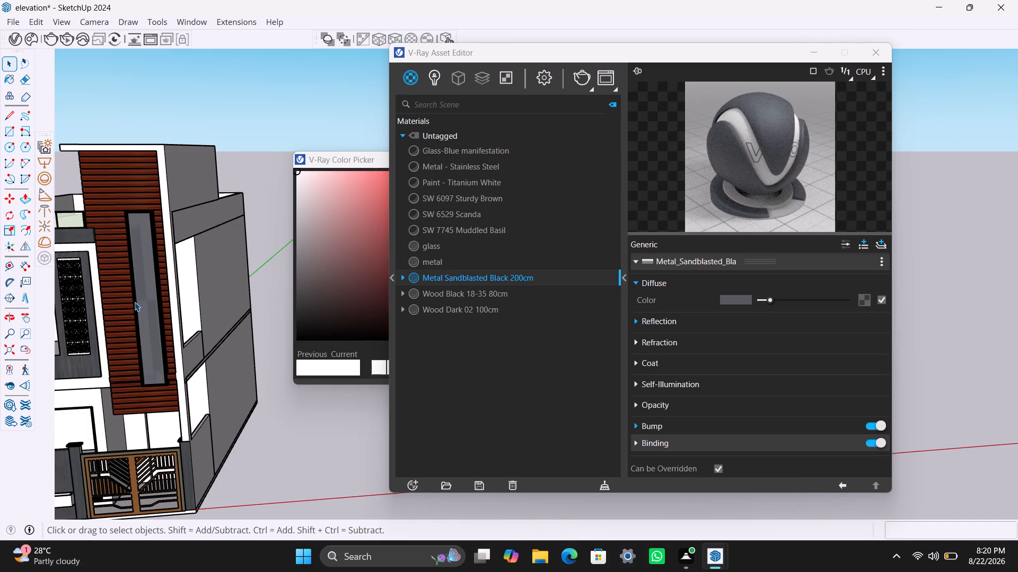
{"action": "scroll", "coordinate": [149, 362], "scroll_direction": "down", "scroll_amount": 1}
{"action": "middle_click_drag", "start_coordinate": [151, 371], "coordinate": [222, 367]}
{"action": "scroll", "coordinate": [208, 345], "scroll_direction": "up", "scroll_amount": 8}
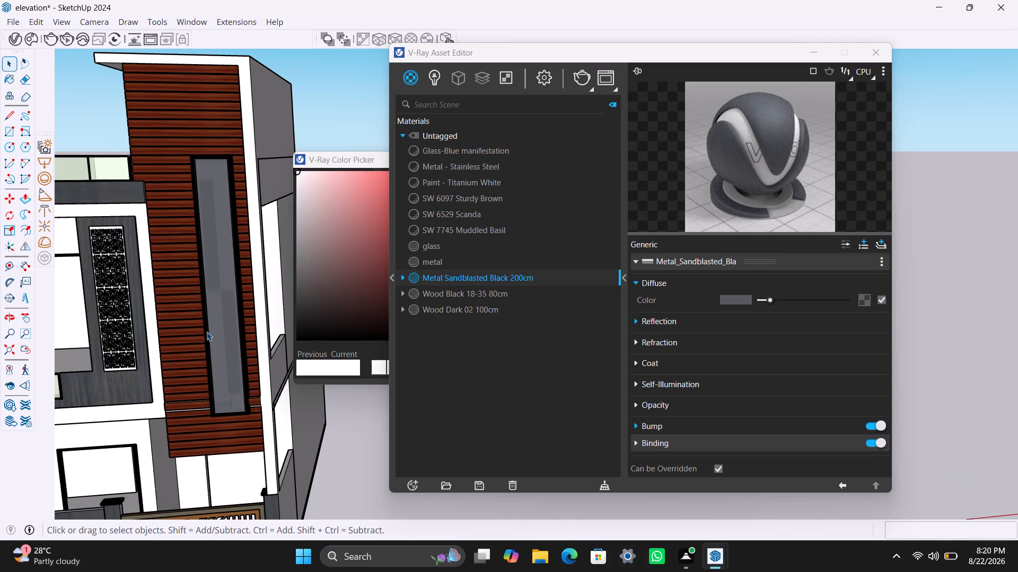
{"action": "scroll", "coordinate": [212, 321], "scroll_direction": "up", "scroll_amount": 3}
{"action": "scroll", "coordinate": [216, 296], "scroll_direction": "down", "scroll_amount": 1, "text": "shift"}
{"action": "middle_click_drag", "start_coordinate": [216, 296], "coordinate": [216, 320], "text": "shift"}
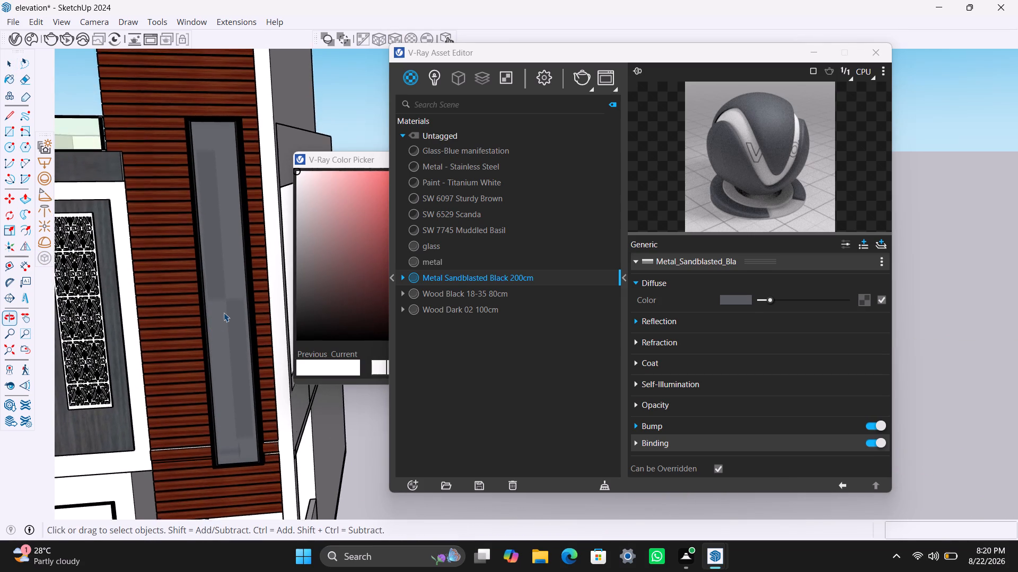
{"action": "scroll", "coordinate": [224, 309], "scroll_direction": "down", "scroll_amount": 9}
{"action": "scroll", "coordinate": [204, 257], "scroll_direction": "up", "scroll_amount": 9}
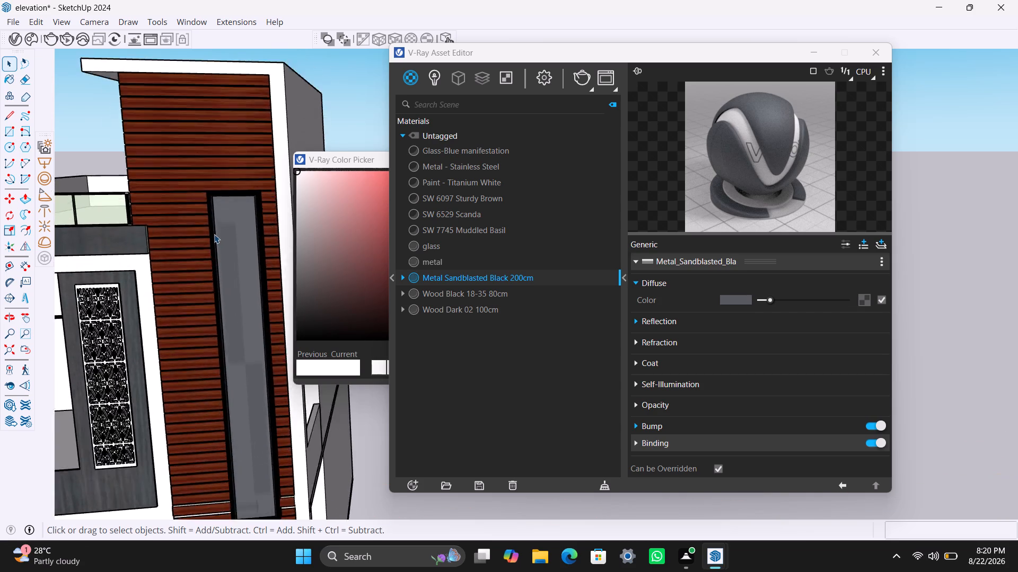
Open the tall tower window's pane group, apply the glass material to all its geometry, and leave the group.
{"action": "scroll", "coordinate": [214, 234], "scroll_direction": "up", "scroll_amount": 15}
{"action": "left_click", "coordinate": [214, 221]}
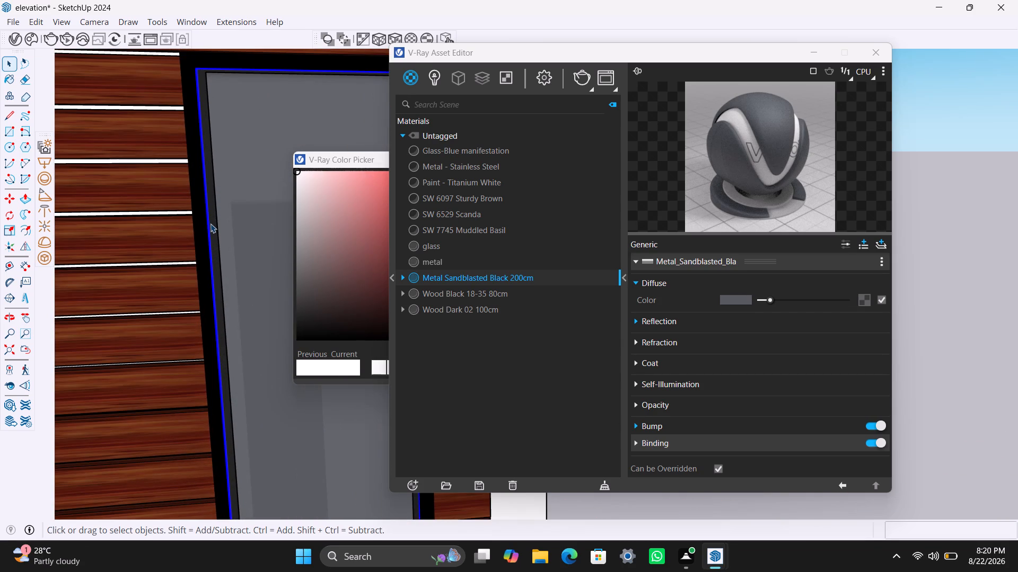
{"action": "triple_click", "coordinate": [210, 223]}
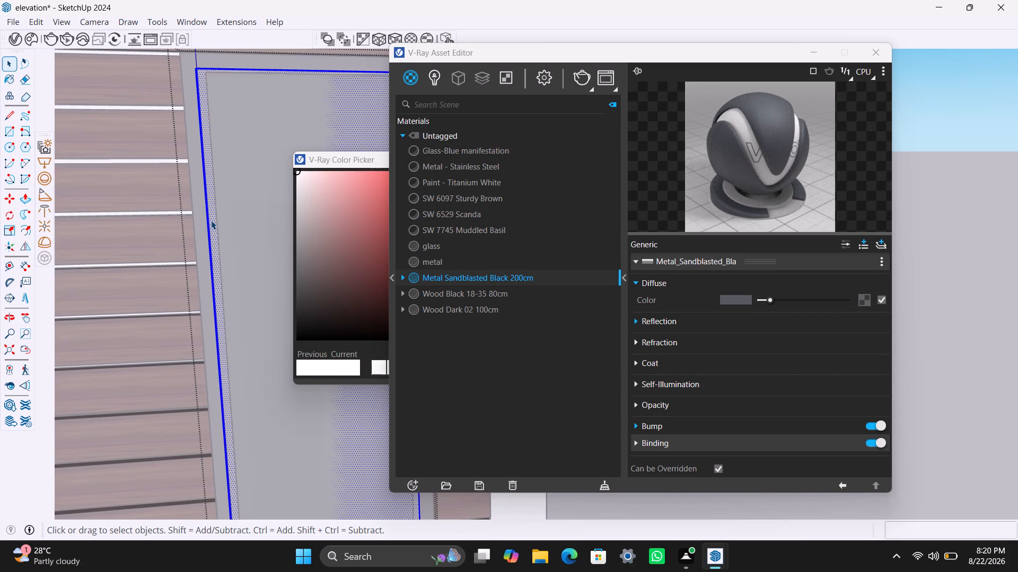
{"action": "triple_click", "coordinate": [219, 315]}
{"action": "scroll", "coordinate": [227, 192], "scroll_direction": "down", "scroll_amount": 2}
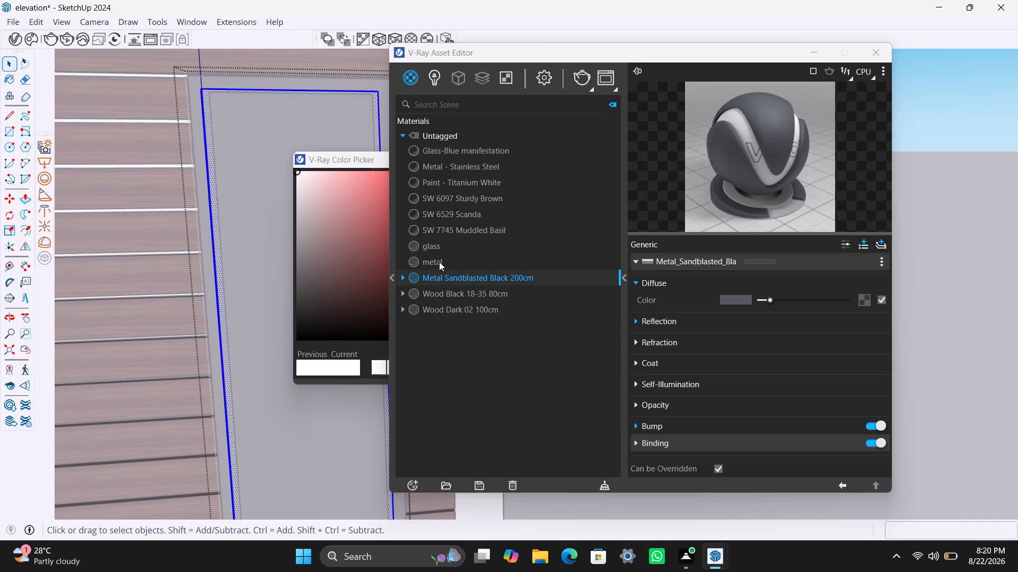
{"action": "left_click", "coordinate": [432, 248]}
{"action": "right_click", "coordinate": [432, 248]}
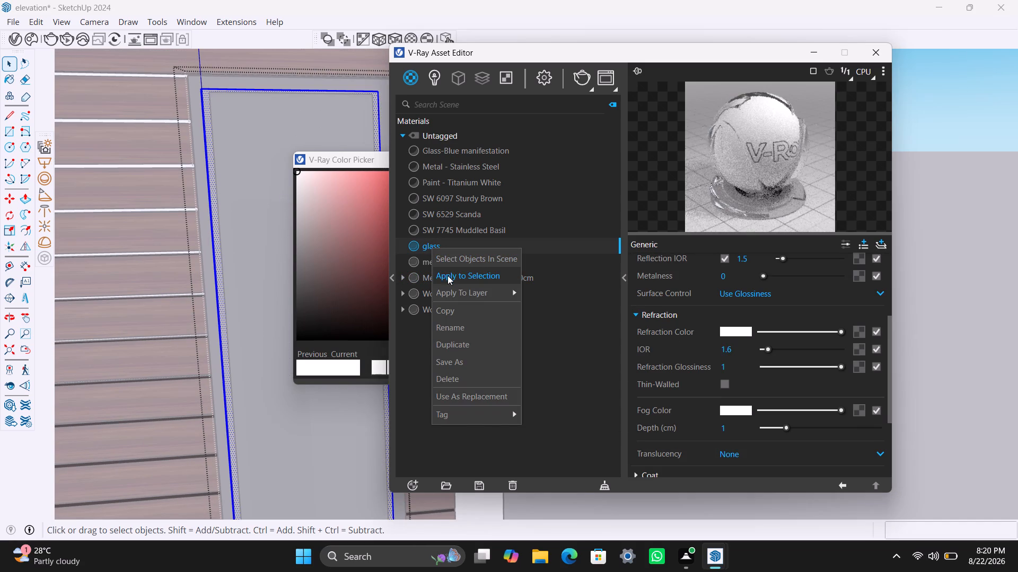
{"action": "left_click", "coordinate": [447, 275]}
{"action": "scroll", "coordinate": [247, 278], "scroll_direction": "down", "scroll_amount": 14}
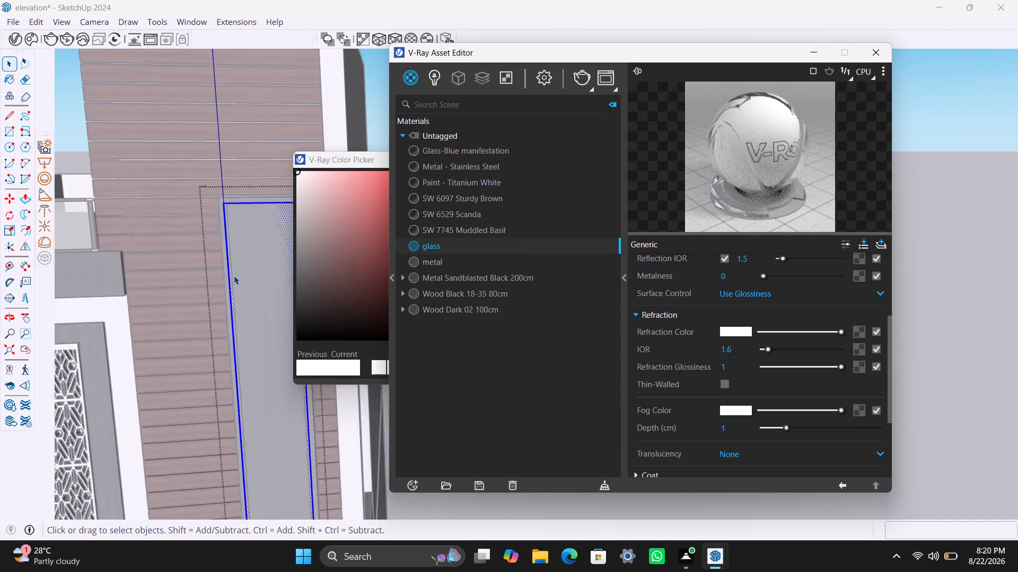
{"action": "scroll", "coordinate": [234, 275], "scroll_direction": "down", "scroll_amount": 10}
{"action": "left_click", "coordinate": [104, 110]}
Save the elevation model.
{"action": "scroll", "coordinate": [273, 453], "scroll_direction": "down", "scroll_amount": 4}
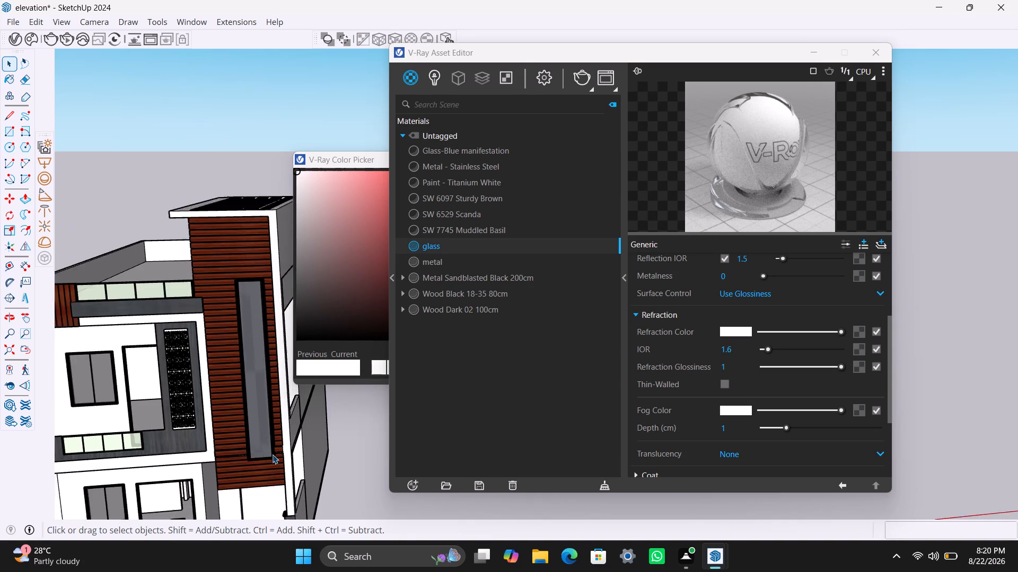
{"action": "scroll", "coordinate": [273, 454], "scroll_direction": "down", "scroll_amount": 1}
{"action": "middle_click_drag", "start_coordinate": [253, 451], "coordinate": [317, 415]}
{"action": "scroll", "coordinate": [251, 428], "scroll_direction": "down", "scroll_amount": 6}
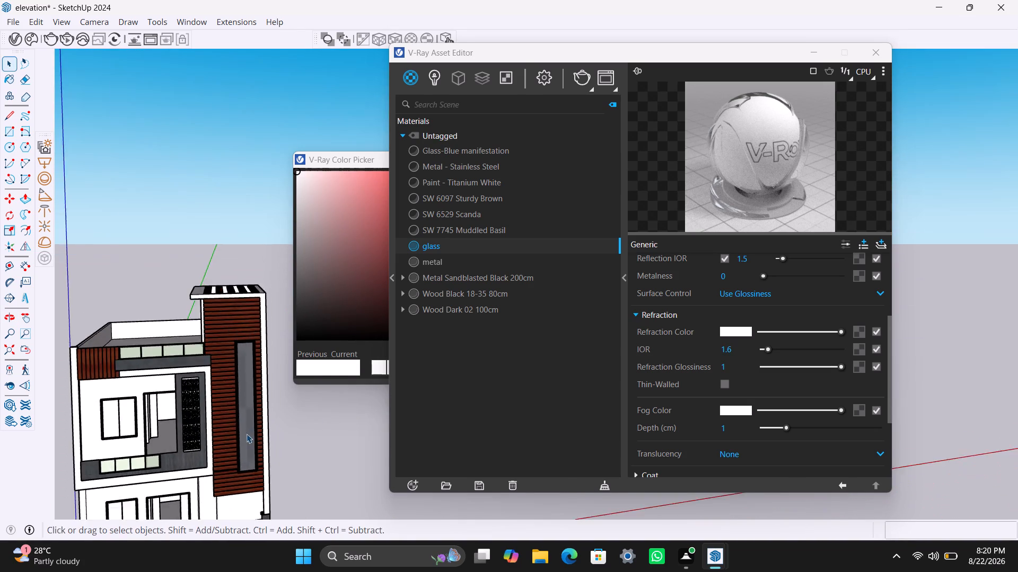
{"action": "middle_click_drag", "start_coordinate": [243, 438], "coordinate": [240, 361]}
{"action": "key", "text": "ctrl+s"}
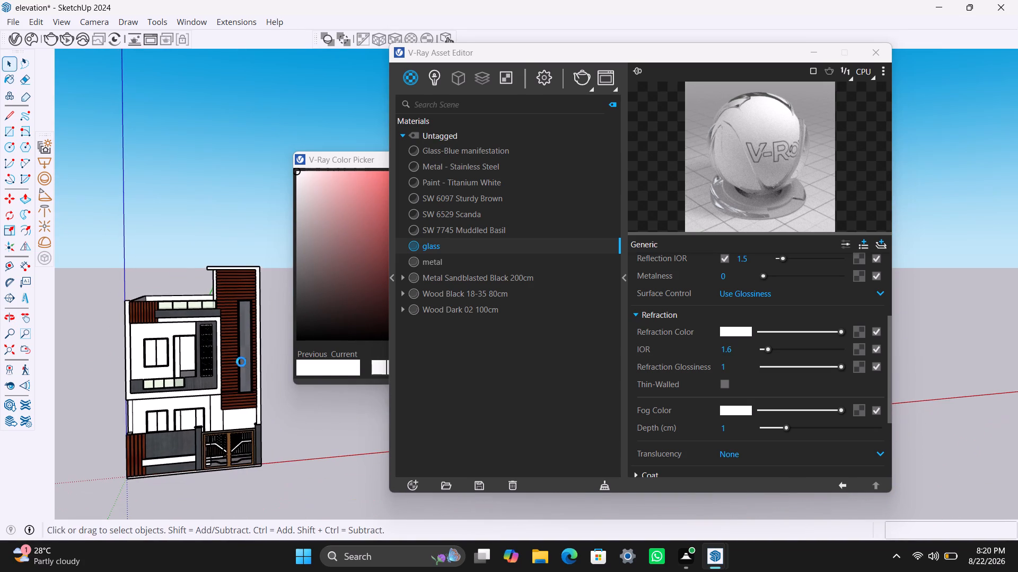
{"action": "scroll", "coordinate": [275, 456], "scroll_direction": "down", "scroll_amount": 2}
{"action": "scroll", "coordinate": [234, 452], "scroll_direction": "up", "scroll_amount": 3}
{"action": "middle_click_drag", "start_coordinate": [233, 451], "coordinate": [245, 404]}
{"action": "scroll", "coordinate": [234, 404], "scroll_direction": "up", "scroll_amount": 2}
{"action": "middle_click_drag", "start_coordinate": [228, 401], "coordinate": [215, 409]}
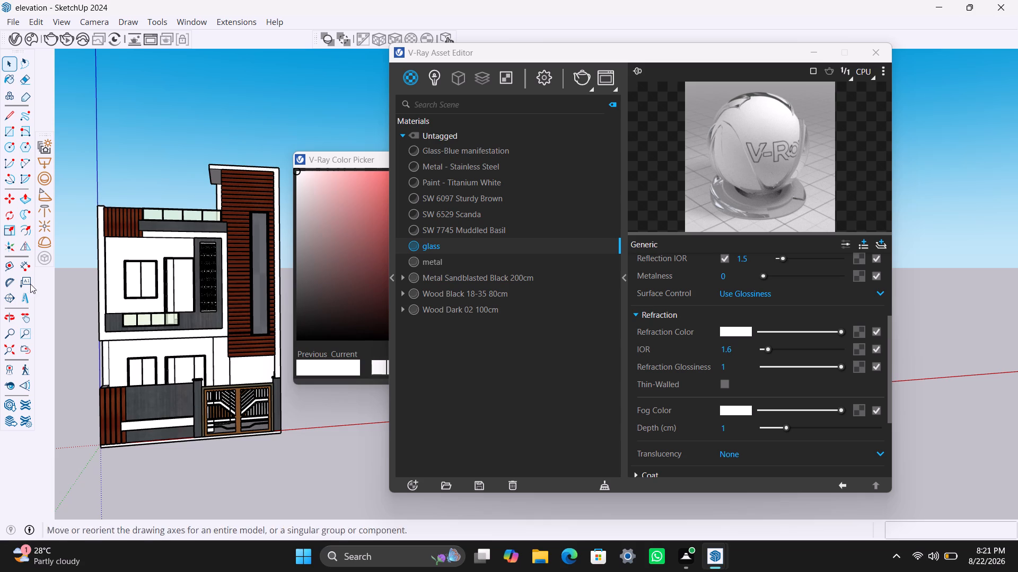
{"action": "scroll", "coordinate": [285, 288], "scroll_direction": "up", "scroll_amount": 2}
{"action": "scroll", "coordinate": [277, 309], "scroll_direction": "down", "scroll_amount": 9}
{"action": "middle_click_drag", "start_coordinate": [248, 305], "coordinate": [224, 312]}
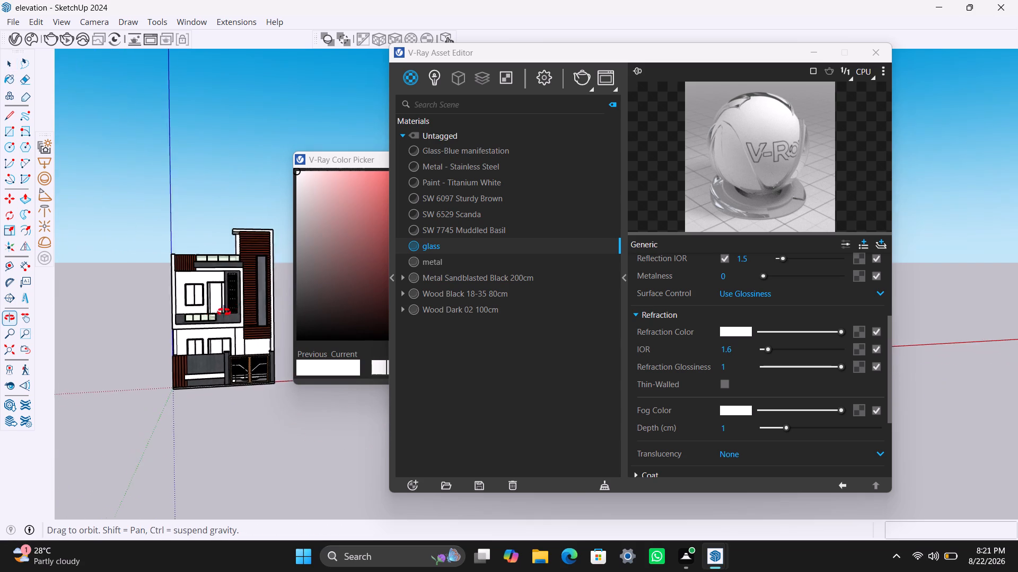
Examine the windows, door openings and overall facade of the front elevation from several angles and distances.
{"action": "middle_click_drag", "start_coordinate": [224, 312], "coordinate": [216, 317]}
{"action": "scroll", "coordinate": [256, 323], "scroll_direction": "up", "scroll_amount": 6}
{"action": "scroll", "coordinate": [176, 353], "scroll_direction": "up", "scroll_amount": 3}
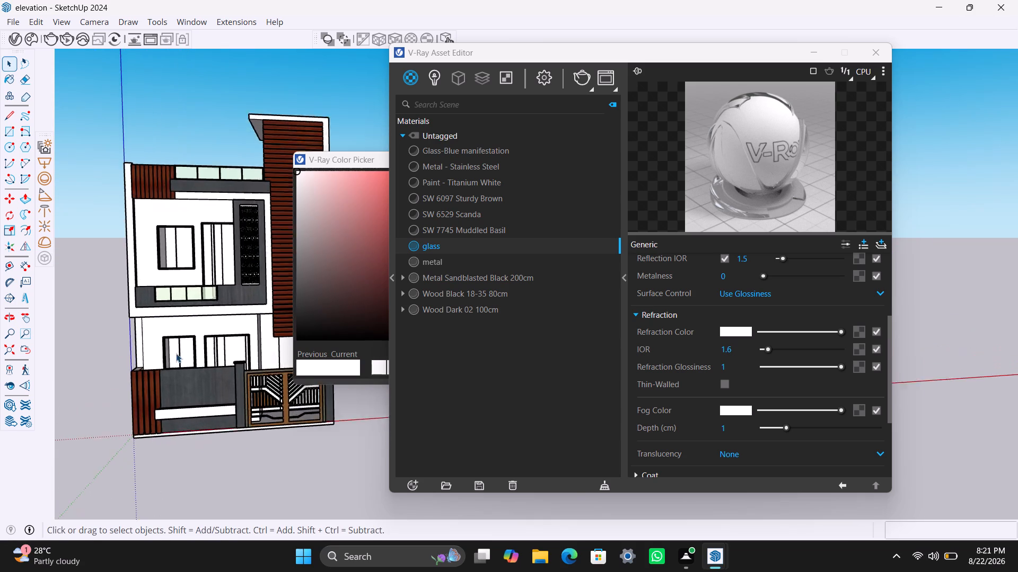
{"action": "scroll", "coordinate": [177, 353], "scroll_direction": "up", "scroll_amount": 4}
{"action": "middle_click_drag", "start_coordinate": [194, 360], "coordinate": [181, 437]}
{"action": "scroll", "coordinate": [210, 339], "scroll_direction": "up", "scroll_amount": 4}
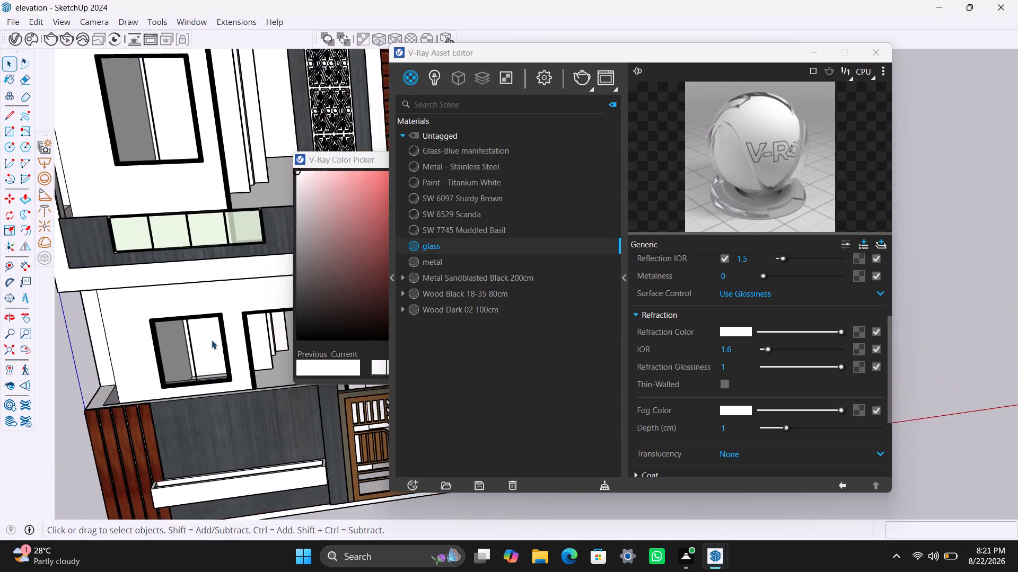
{"action": "middle_click_drag", "start_coordinate": [210, 357], "coordinate": [144, 353]}
{"action": "scroll", "coordinate": [210, 356], "scroll_direction": "up", "scroll_amount": 1}
{"action": "middle_click_drag", "start_coordinate": [233, 360], "coordinate": [236, 356]}
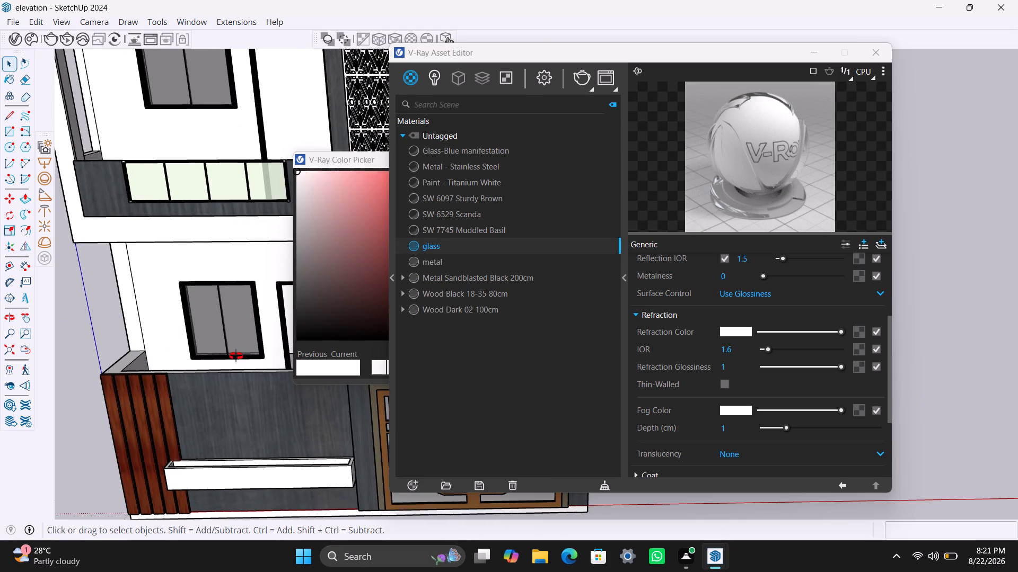
{"action": "middle_click_drag", "start_coordinate": [236, 356], "coordinate": [260, 258]}
{"action": "scroll", "coordinate": [212, 378], "scroll_direction": "down", "scroll_amount": 5}
{"action": "middle_click_drag", "start_coordinate": [314, 406], "coordinate": [333, 356]}
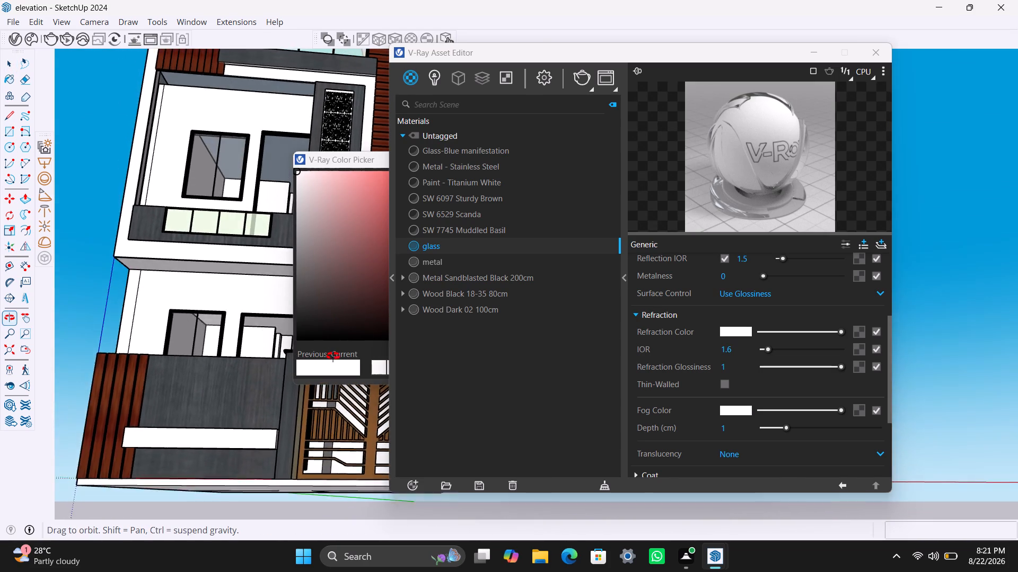
{"action": "middle_click_drag", "start_coordinate": [333, 356], "coordinate": [355, 366]}
{"action": "scroll", "coordinate": [218, 353], "scroll_direction": "down", "scroll_amount": 7}
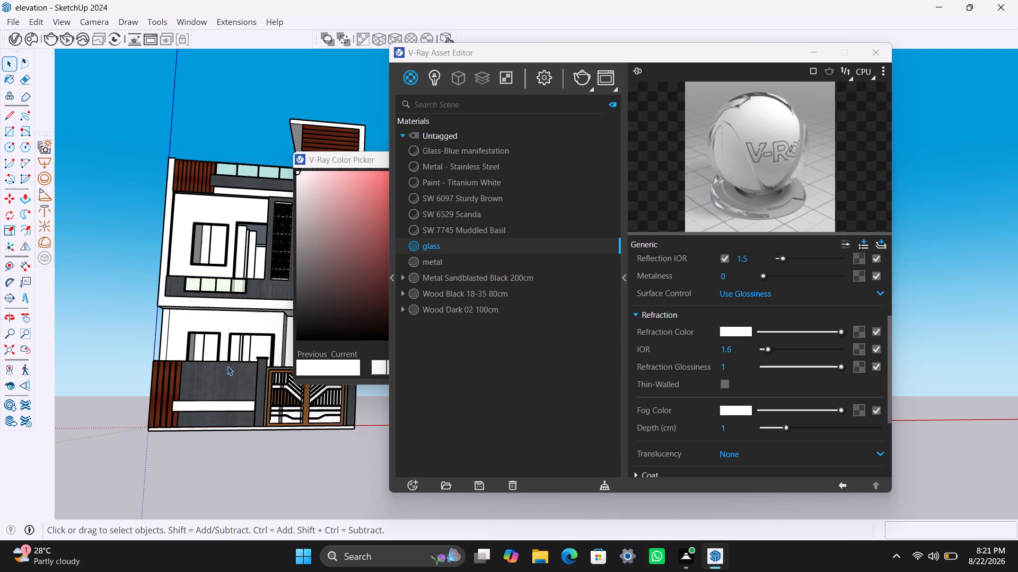
{"action": "scroll", "coordinate": [198, 323], "scroll_direction": "down", "scroll_amount": 3}
{"action": "middle_click_drag", "start_coordinate": [225, 393], "coordinate": [239, 426]}
{"action": "scroll", "coordinate": [223, 339], "scroll_direction": "up", "scroll_amount": 4}
{"action": "middle_click_drag", "start_coordinate": [225, 335], "coordinate": [203, 343]}
{"action": "scroll", "coordinate": [210, 346], "scroll_direction": "up", "scroll_amount": 2}
{"action": "middle_click_drag", "start_coordinate": [214, 351], "coordinate": [195, 366]}
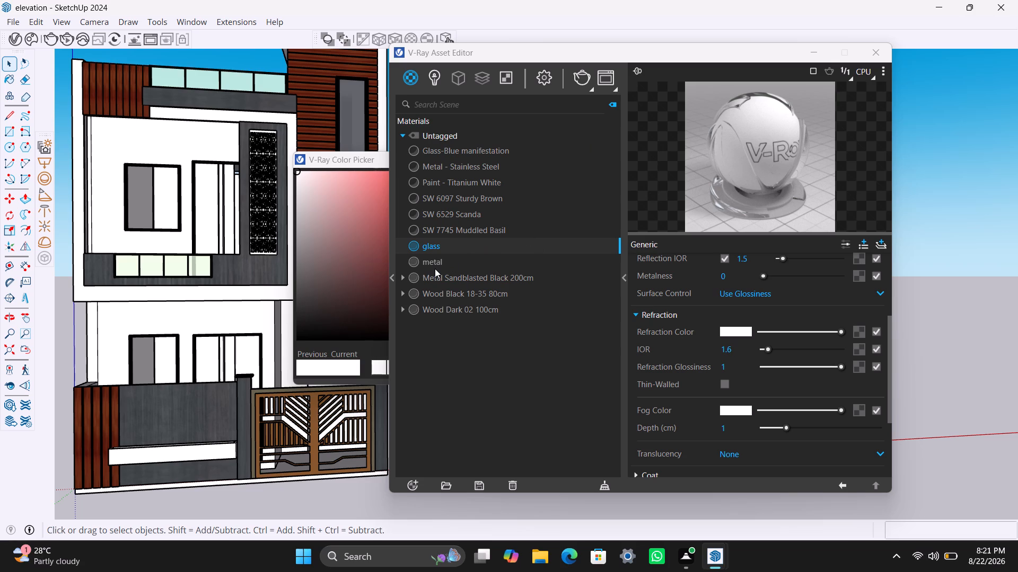
{"action": "left_click", "coordinate": [813, 52]}
{"action": "left_click", "coordinate": [651, 154]}
{"action": "scroll", "coordinate": [329, 250], "scroll_direction": "down", "scroll_amount": 2}
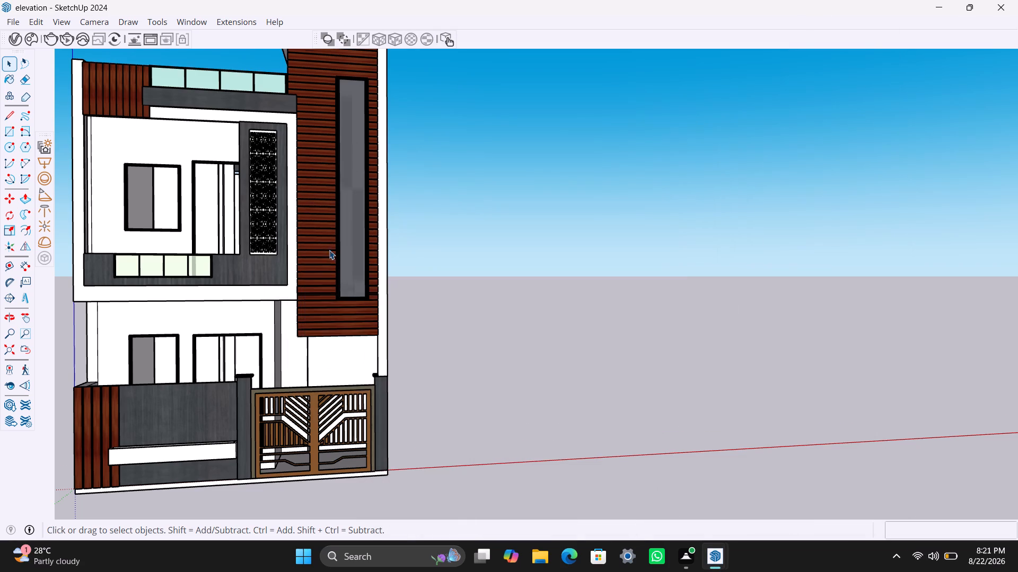
{"action": "scroll", "coordinate": [329, 250], "scroll_direction": "down", "scroll_amount": 1}
{"action": "middle_click_drag", "start_coordinate": [375, 263], "coordinate": [314, 279]}
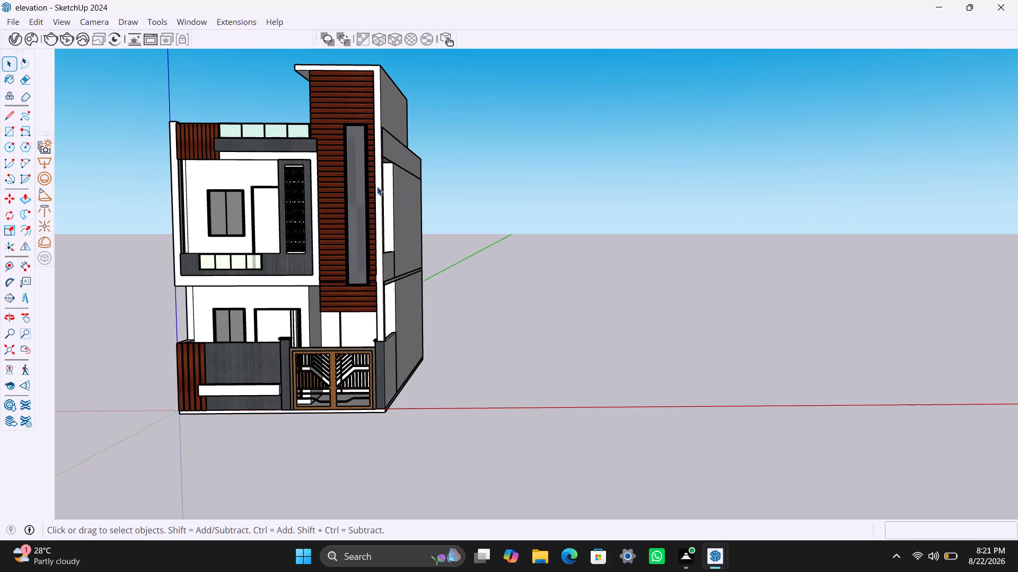
{"action": "scroll", "coordinate": [406, 219], "scroll_direction": "down", "scroll_amount": 2}
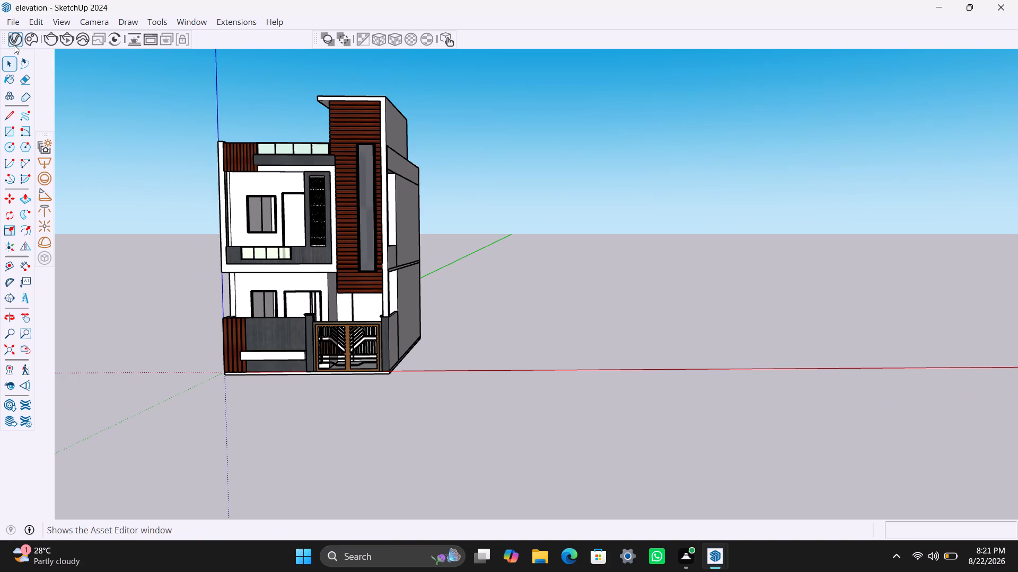
Browse the downloaded materials in the Chaos Cosmos library, including the Various category.
{"action": "left_click", "coordinate": [32, 39]}
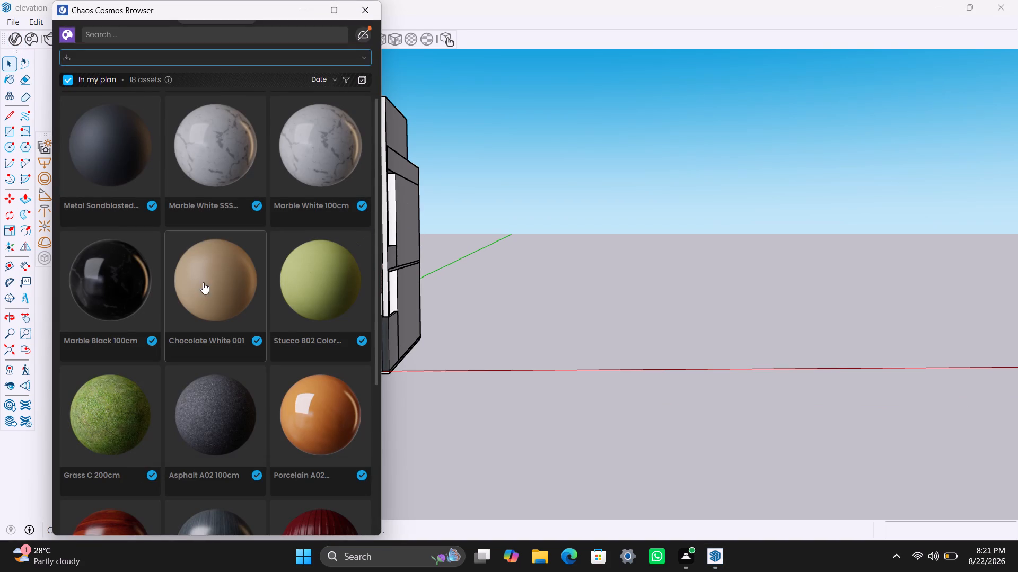
{"action": "scroll", "coordinate": [264, 260], "scroll_direction": "down", "scroll_amount": 4}
{"action": "scroll", "coordinate": [262, 314], "scroll_direction": "down", "scroll_amount": 4}
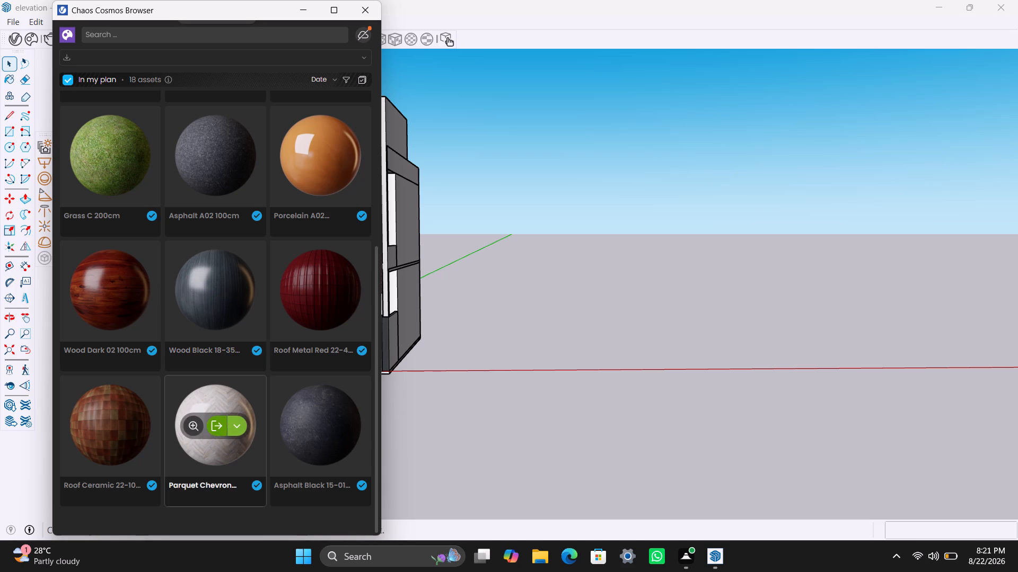
{"action": "scroll", "coordinate": [219, 371], "scroll_direction": "down", "scroll_amount": 3}
{"action": "scroll", "coordinate": [241, 369], "scroll_direction": "up", "scroll_amount": 3}
{"action": "scroll", "coordinate": [223, 294], "scroll_direction": "up", "scroll_amount": 3}
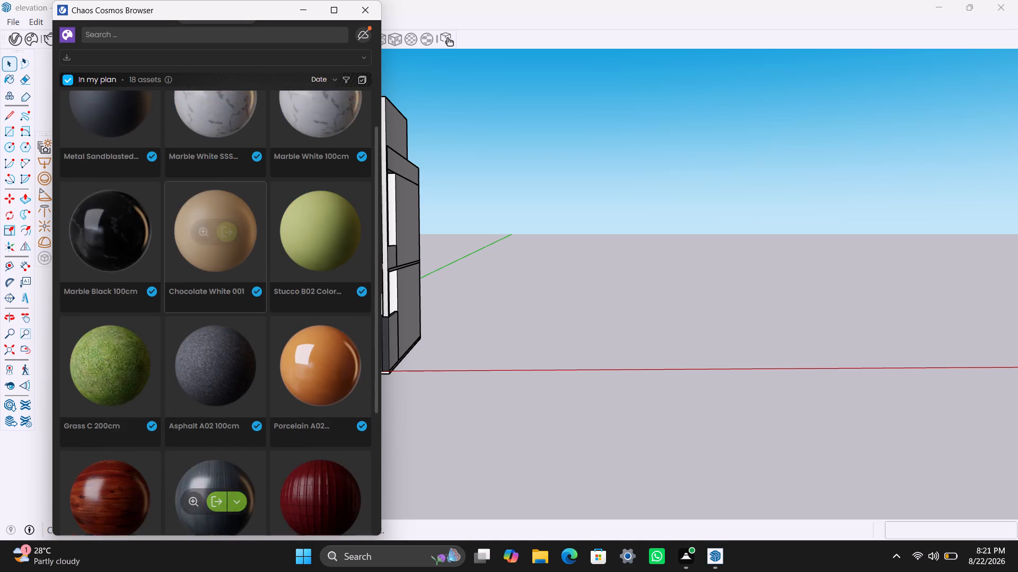
{"action": "scroll", "coordinate": [222, 270], "scroll_direction": "up", "scroll_amount": 3}
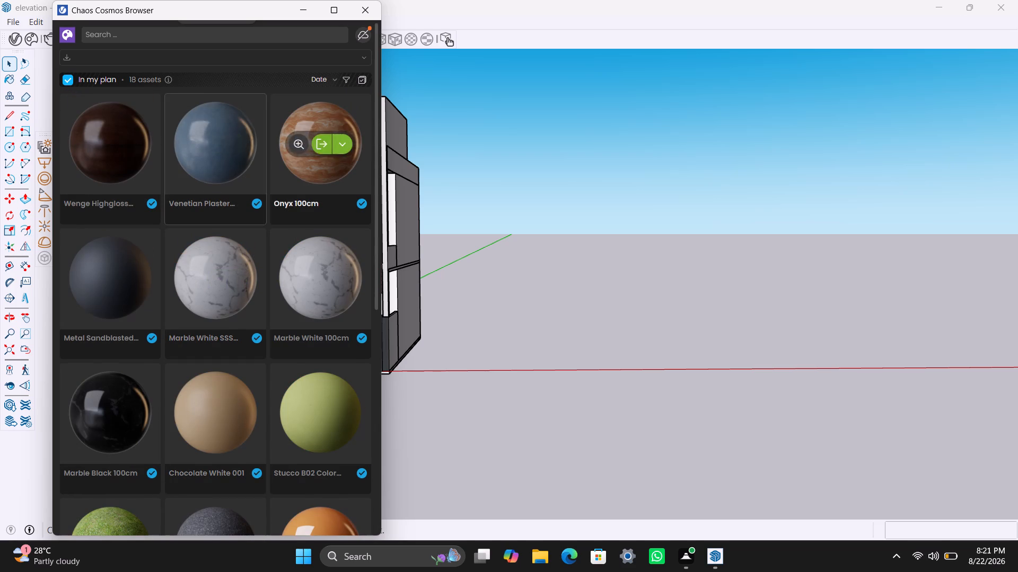
{"action": "left_click", "coordinate": [138, 54]}
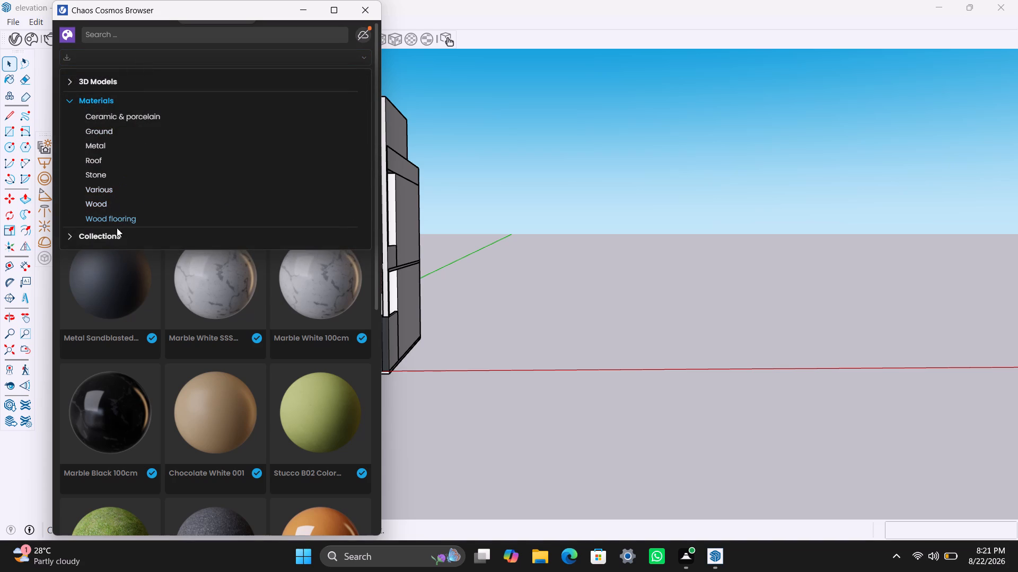
{"action": "left_click", "coordinate": [68, 98]}
{"action": "left_click", "coordinate": [68, 98]}
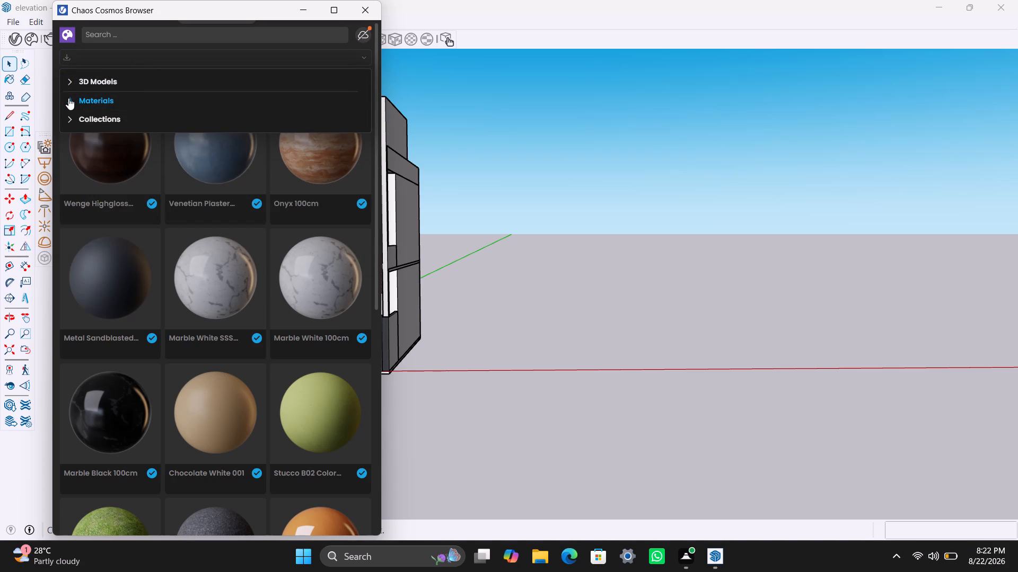
{"action": "left_click", "coordinate": [68, 98]}
{"action": "left_click", "coordinate": [68, 98]}
{"action": "left_click", "coordinate": [68, 98]}
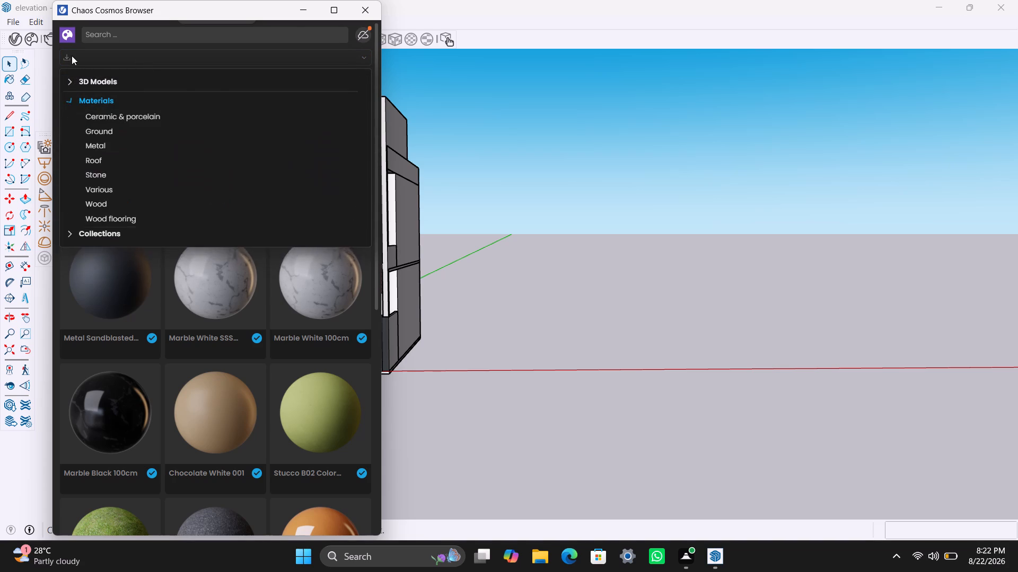
{"action": "left_click", "coordinate": [72, 56]}
{"action": "triple_click", "coordinate": [72, 56]}
{"action": "left_click", "coordinate": [72, 56]}
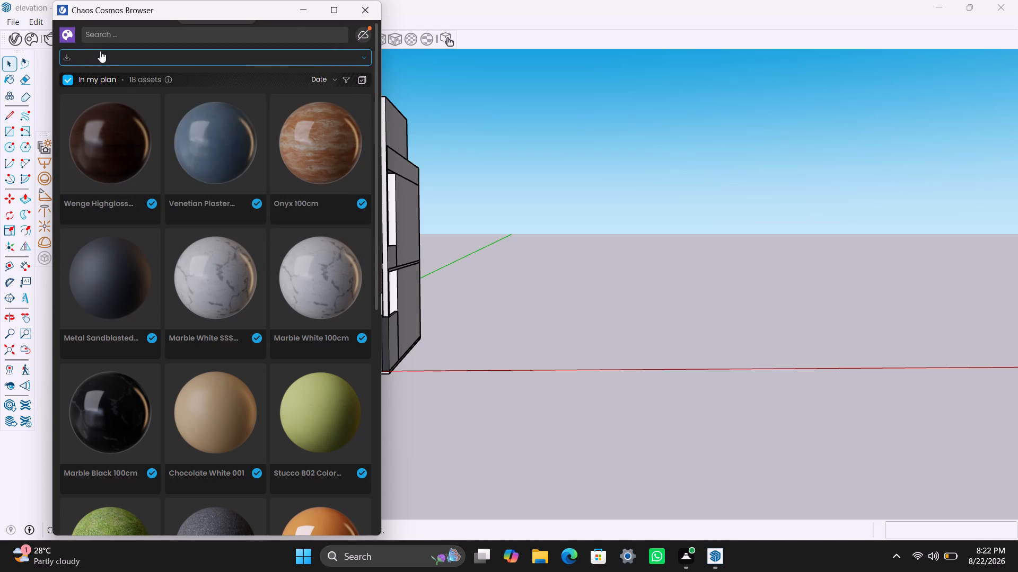
{"action": "left_click", "coordinate": [122, 28]}
{"action": "left_click", "coordinate": [518, 107]}
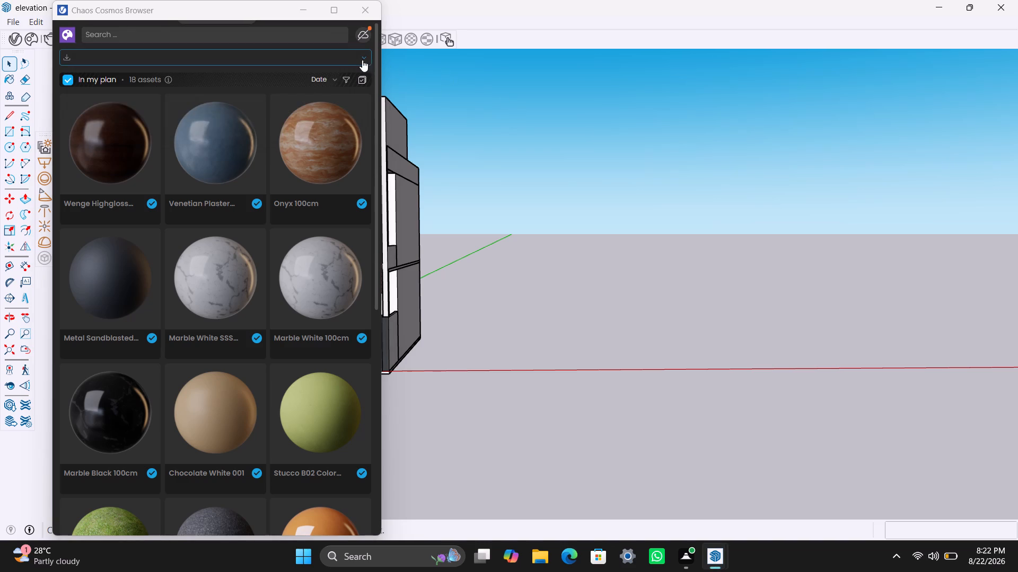
{"action": "left_click", "coordinate": [362, 58]}
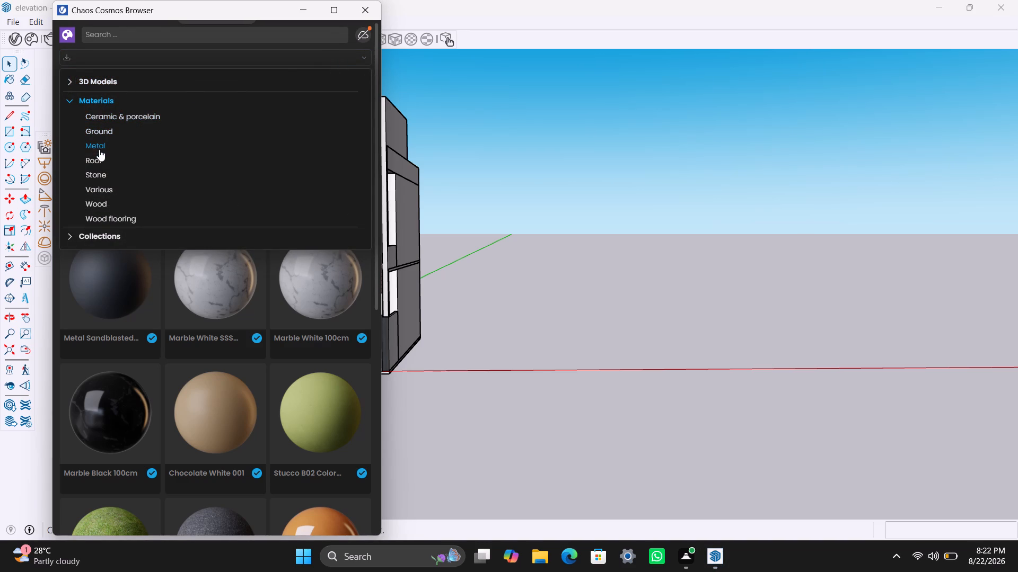
{"action": "left_click", "coordinate": [107, 190]}
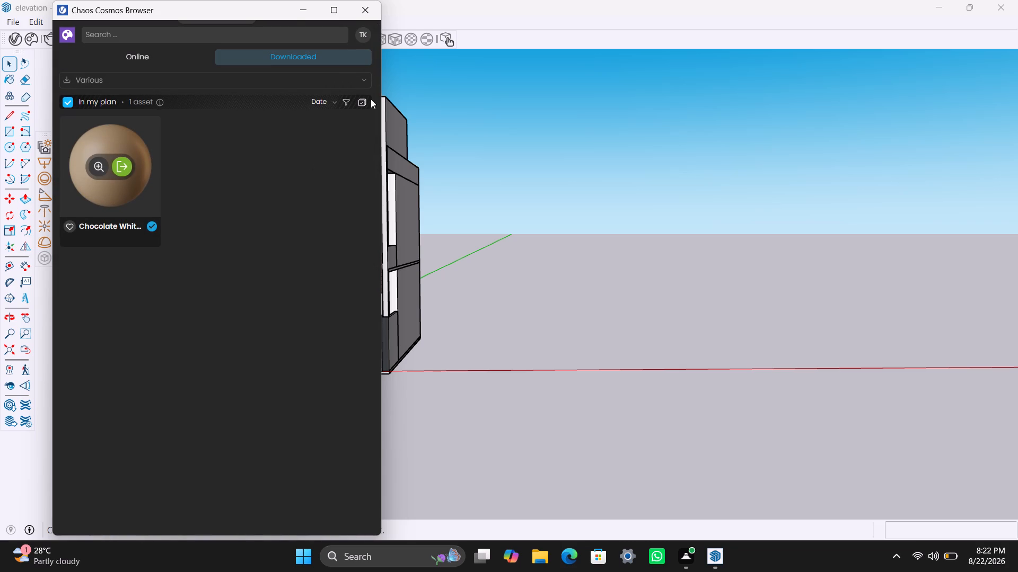
{"action": "left_click", "coordinate": [304, 12]}
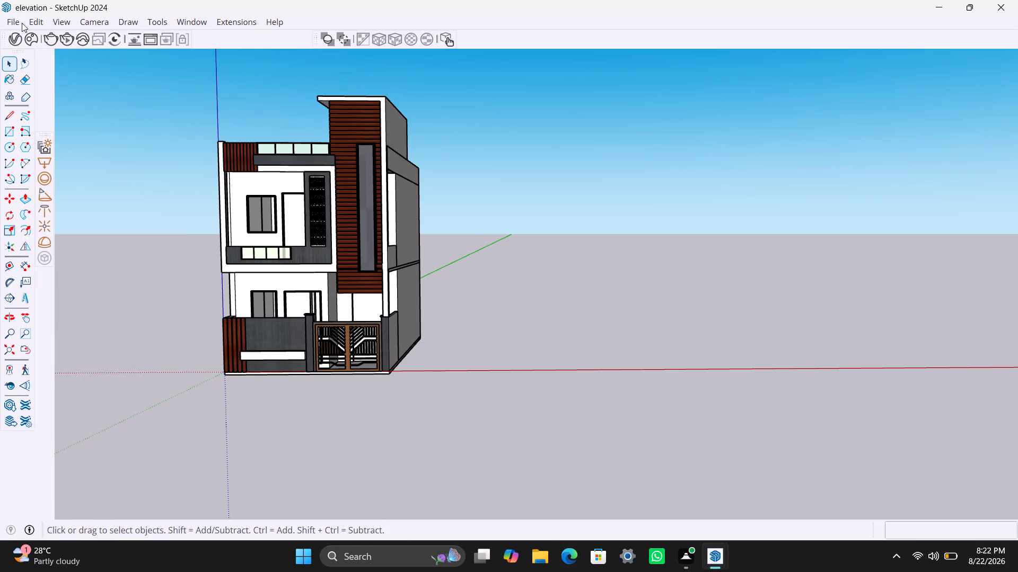
Import the Wenge Highgloss 300cm material from the downloaded Wood category of the Chaos Cosmos library.
{"action": "left_click", "coordinate": [30, 38]}
{"action": "left_click", "coordinate": [87, 78]}
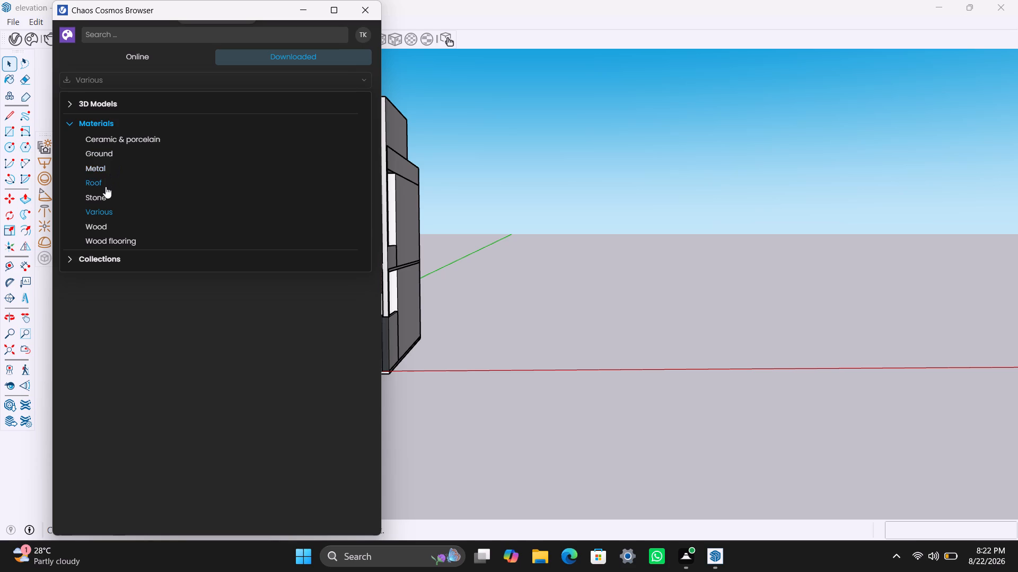
{"action": "left_click", "coordinate": [112, 225]}
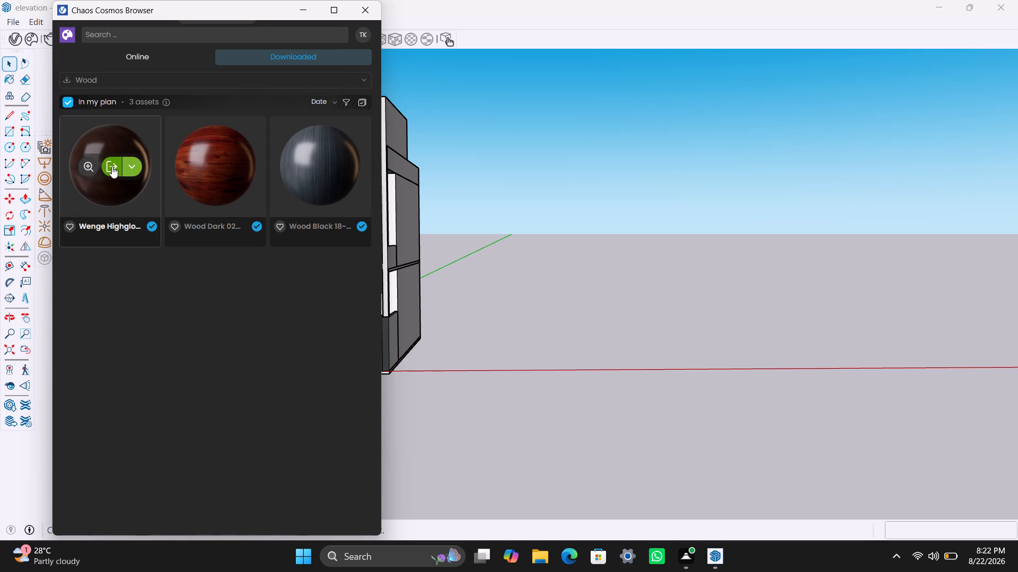
{"action": "left_click", "coordinate": [112, 166]}
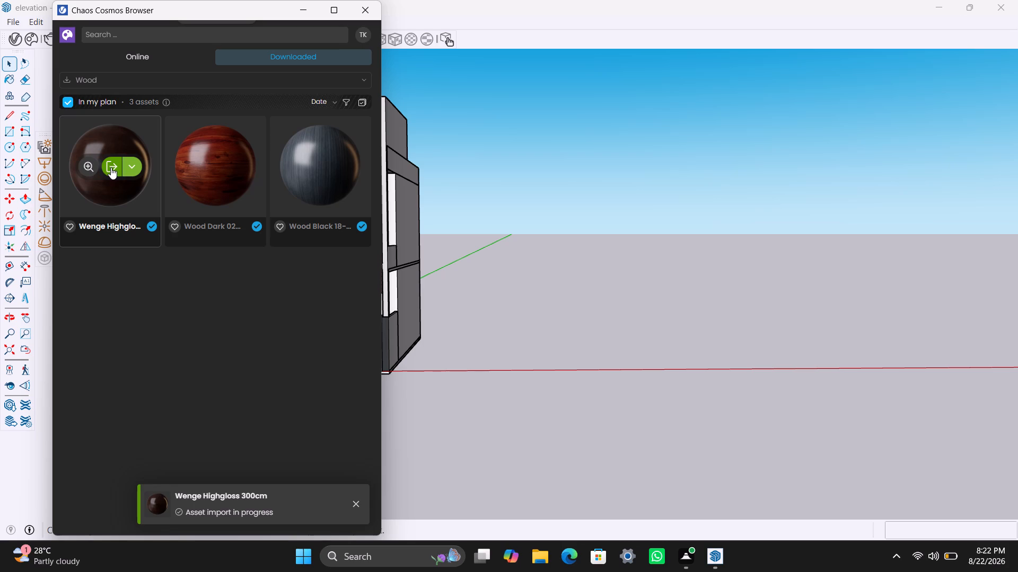
{"action": "left_click", "coordinate": [304, 8]}
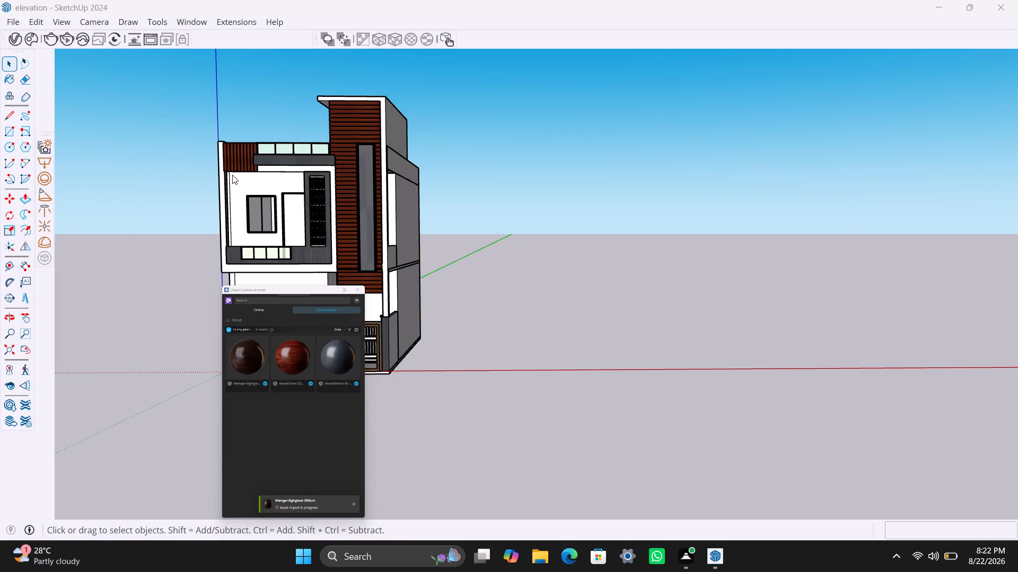
{"action": "left_click", "coordinate": [334, 11]}
{"action": "left_click", "coordinate": [364, 11]}
Open the Wood Dark 02 100cm material in the V-Ray Asset Editor.
{"action": "scroll", "coordinate": [684, 263], "scroll_direction": "down", "scroll_amount": 1}
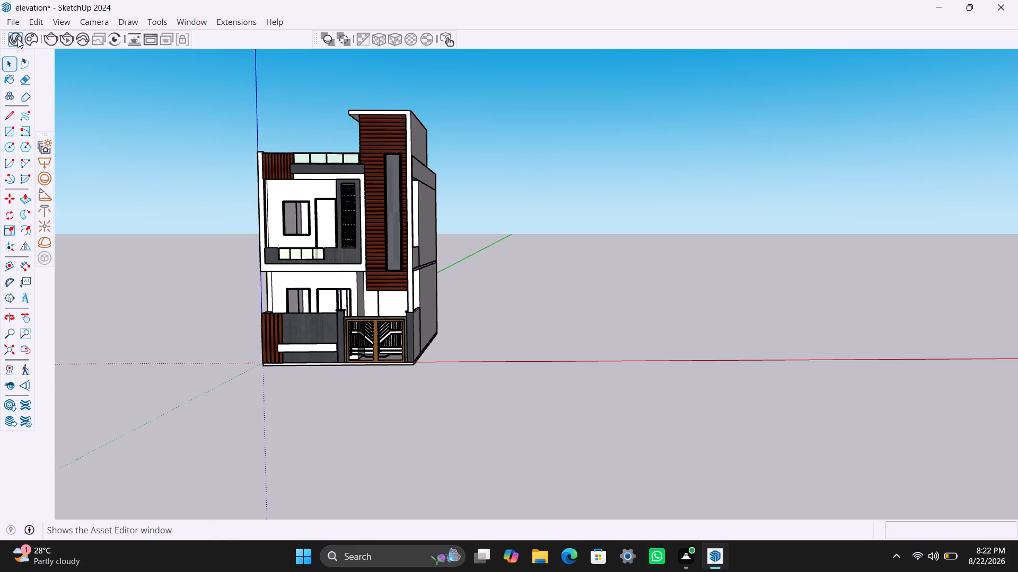
{"action": "left_click", "coordinate": [17, 39]}
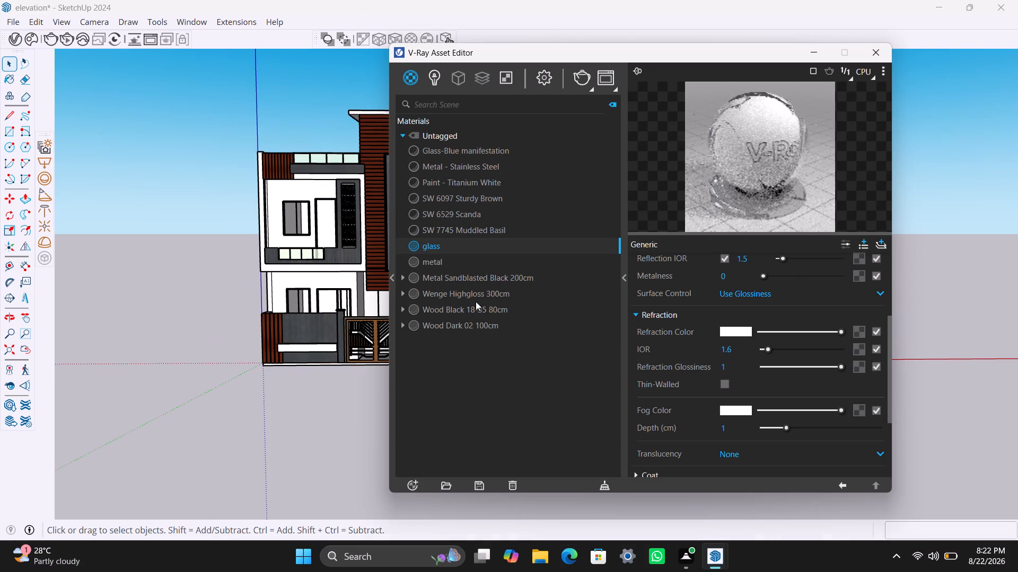
{"action": "left_click", "coordinate": [475, 325]}
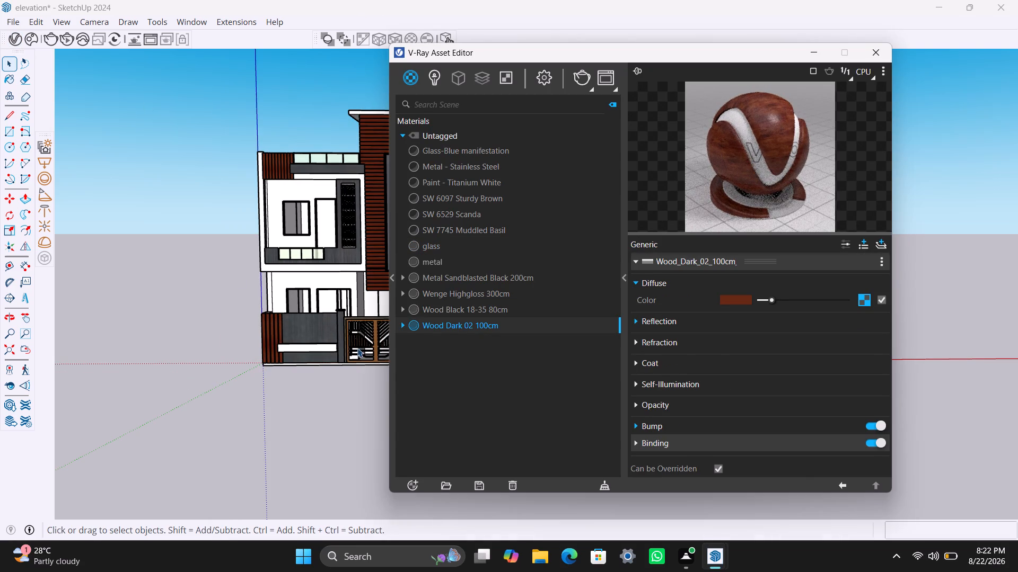
Draw a rectangle of about 12' 4" by 6' 1" across the upper-floor door opening, between its inner frame corners.
{"action": "scroll", "coordinate": [346, 307], "scroll_direction": "up", "scroll_amount": 1}
{"action": "middle_click_drag", "start_coordinate": [345, 305], "coordinate": [379, 314]}
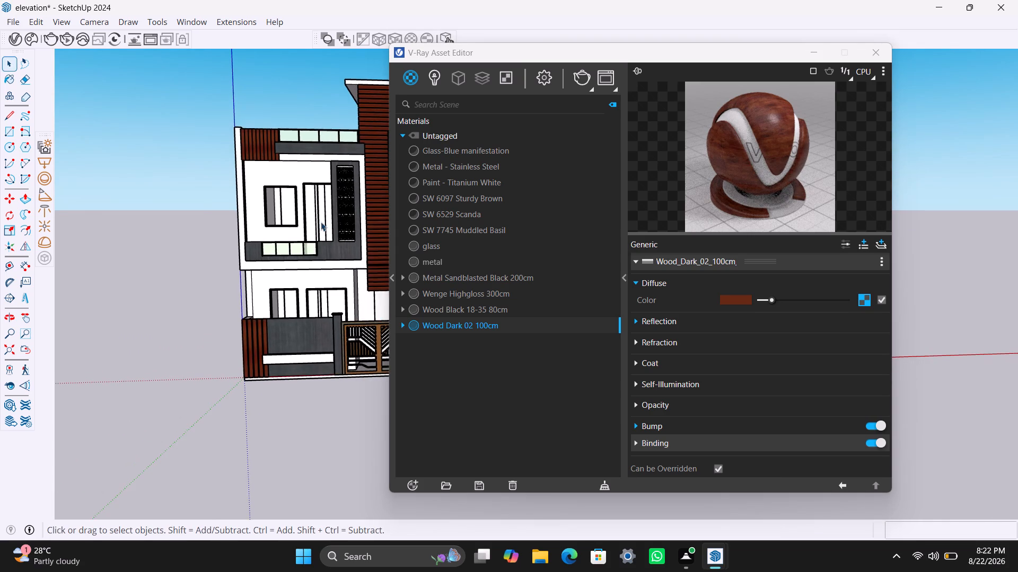
{"action": "scroll", "coordinate": [321, 222], "scroll_direction": "up", "scroll_amount": 3}
{"action": "middle_click_drag", "start_coordinate": [320, 219], "coordinate": [294, 229]}
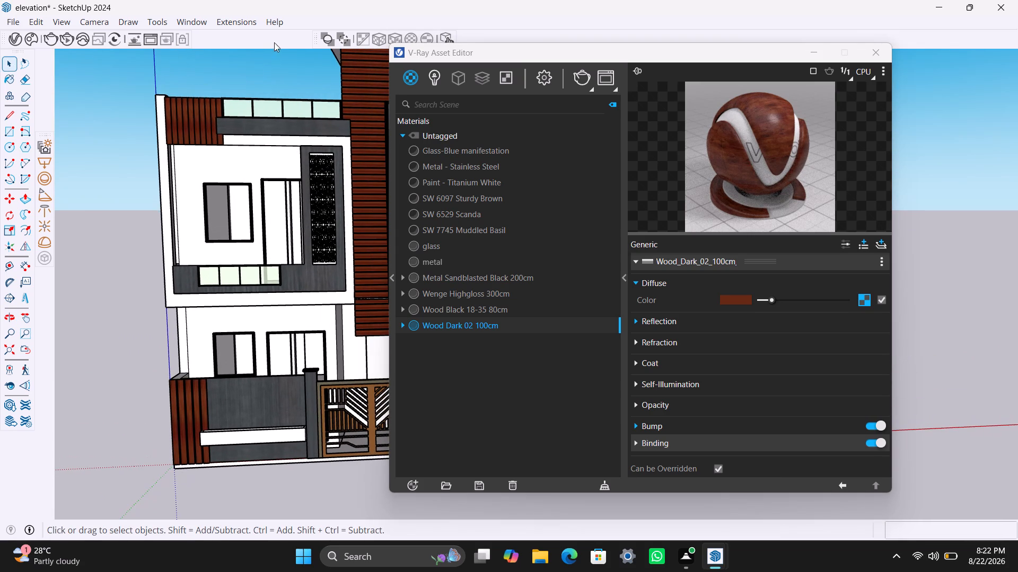
{"action": "left_click", "coordinate": [272, 67]}
{"action": "scroll", "coordinate": [281, 210], "scroll_direction": "up", "scroll_amount": 2}
{"action": "middle_click_drag", "start_coordinate": [280, 260], "coordinate": [321, 281]}
{"action": "scroll", "coordinate": [274, 267], "scroll_direction": "up", "scroll_amount": 3}
{"action": "middle_click_drag", "start_coordinate": [278, 273], "coordinate": [319, 321]}
{"action": "scroll", "coordinate": [293, 309], "scroll_direction": "down", "scroll_amount": 5}
{"action": "middle_click_drag", "start_coordinate": [296, 305], "coordinate": [341, 343]}
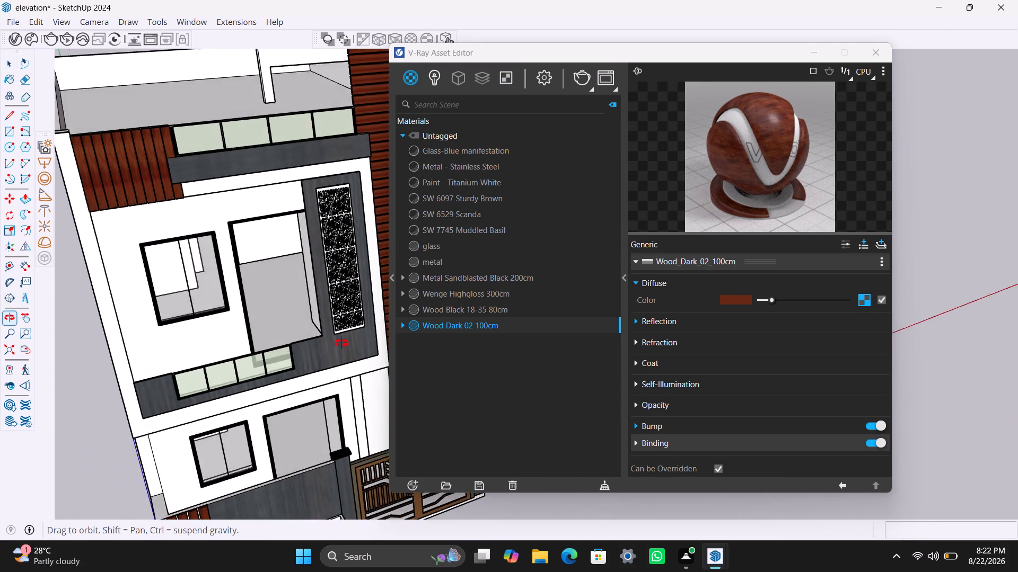
{"action": "middle_click_drag", "start_coordinate": [341, 343], "coordinate": [344, 346]}
{"action": "scroll", "coordinate": [305, 315], "scroll_direction": "up", "scroll_amount": 3}
{"action": "middle_click_drag", "start_coordinate": [304, 314], "coordinate": [369, 341]}
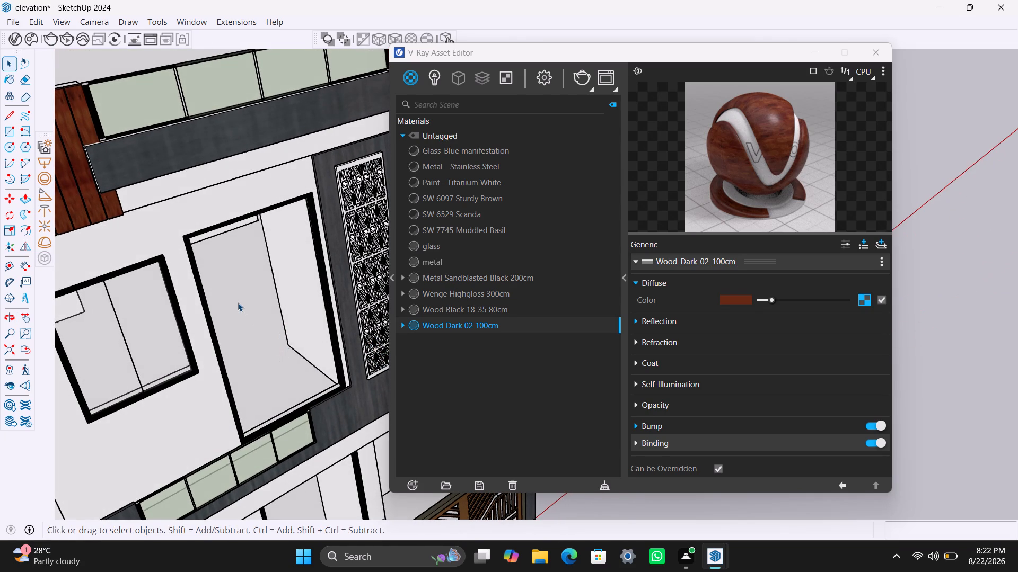
{"action": "key", "text": "r"}
{"action": "left_click_drag", "start_coordinate": [194, 235], "coordinate": [201, 243]}
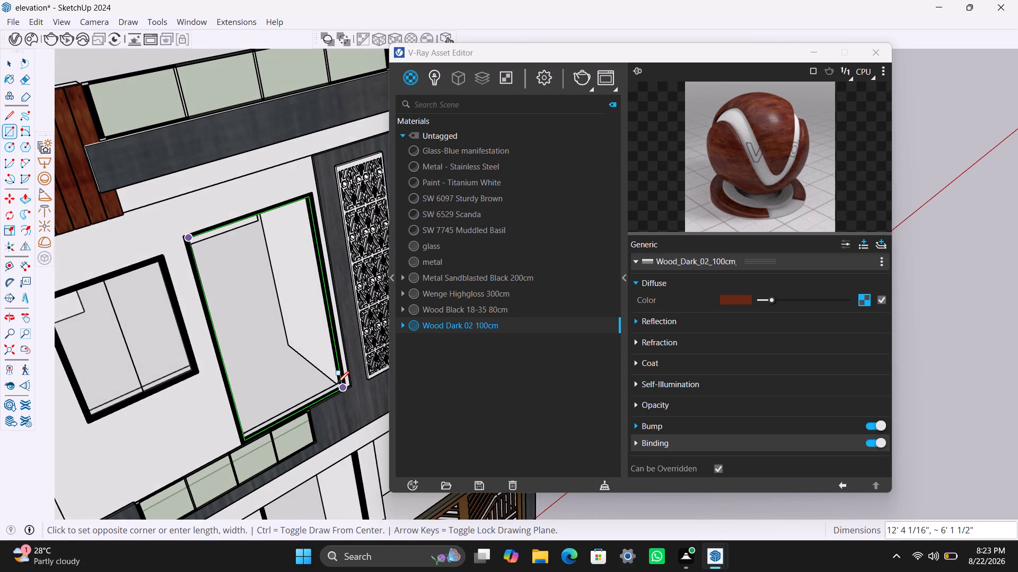
{"action": "scroll", "coordinate": [337, 383], "scroll_direction": "up", "scroll_amount": 3}
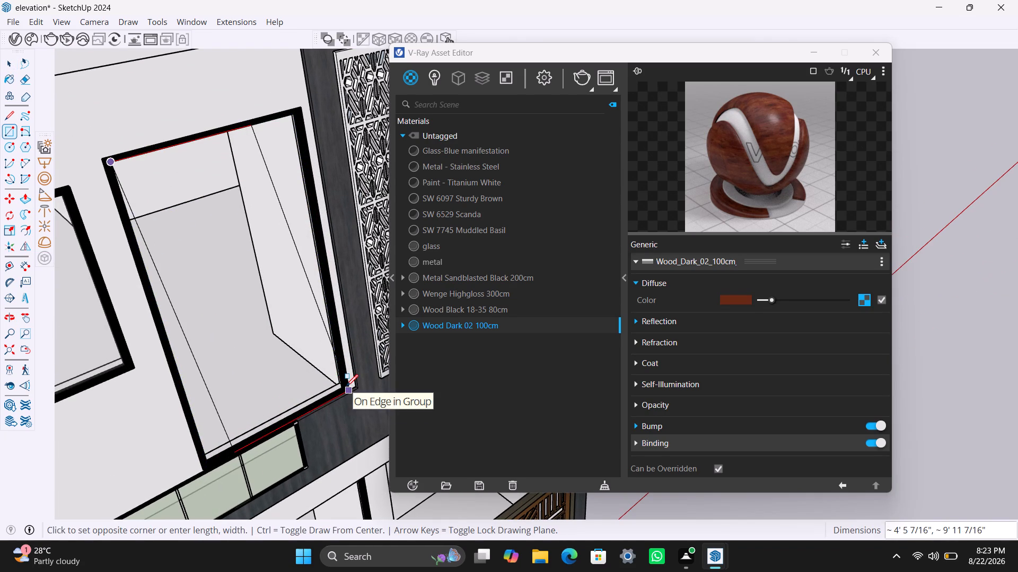
{"action": "left_click", "coordinate": [343, 386]}
Make the new rectangle in the upper-floor door opening a group.
{"action": "key", "text": "space"}
{"action": "triple_click", "coordinate": [325, 374]}
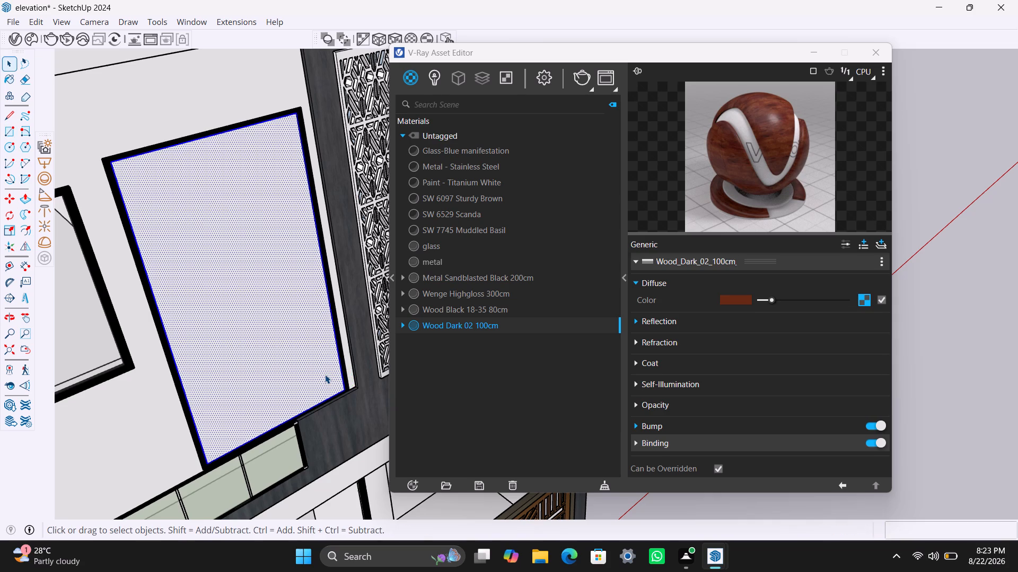
{"action": "right_click", "coordinate": [324, 373]}
{"action": "left_click", "coordinate": [391, 202]}
Push/Pull the grouped upper-floor door face to a thickness of 18mm and close the group.
{"action": "triple_click", "coordinate": [253, 281]}
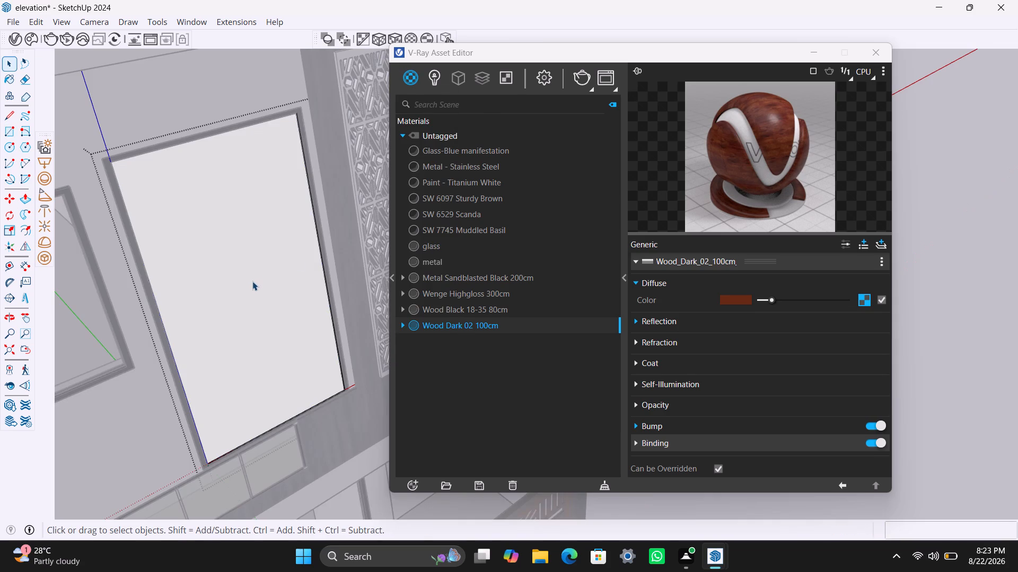
{"action": "key", "text": "p"}
{"action": "left_click", "coordinate": [252, 281]}
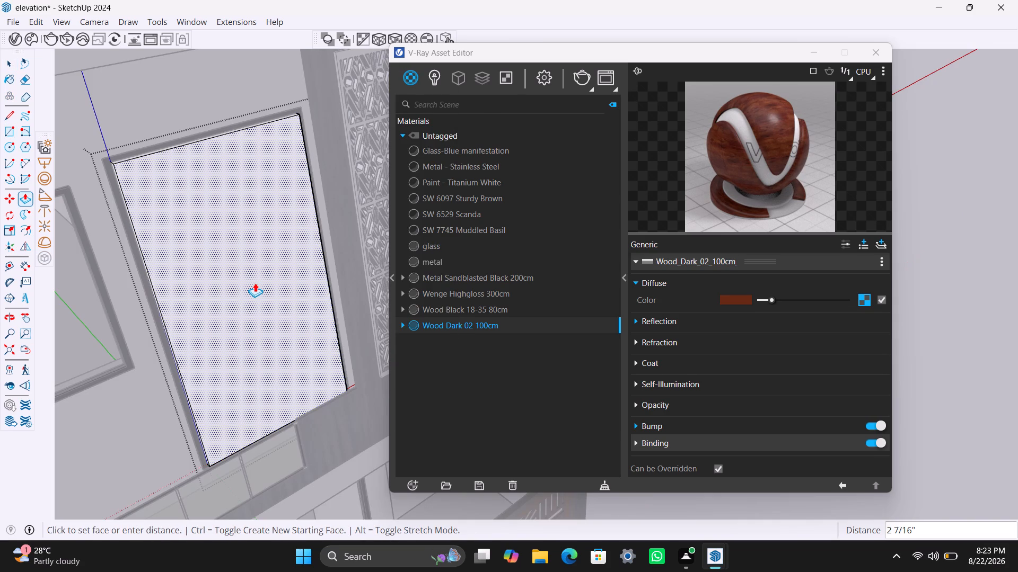
{"action": "type", "text": "18mm"}
{"action": "key", "text": "Return"}
{"action": "key", "text": "space"}
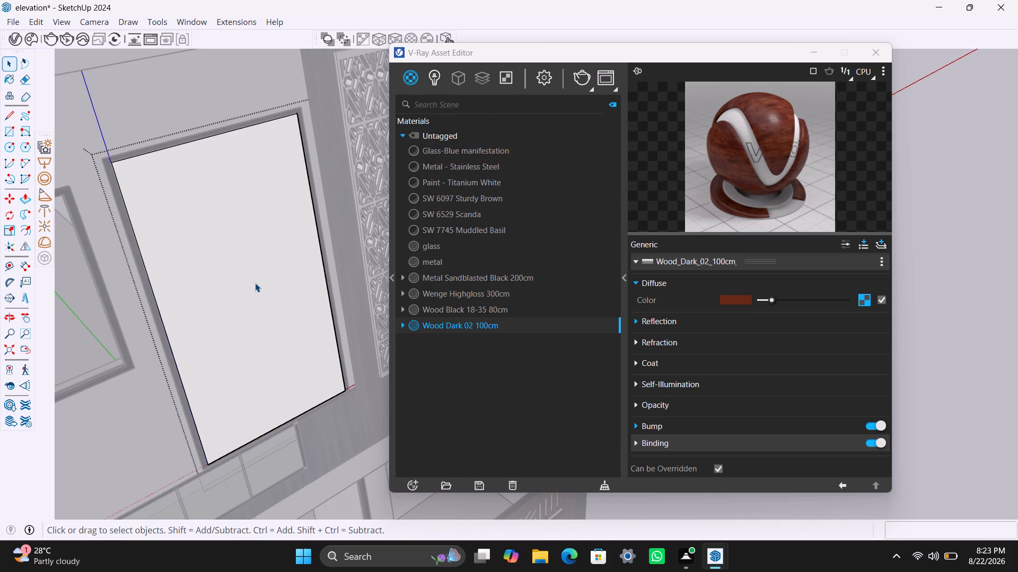
{"action": "left_click", "coordinate": [177, 85]}
Apply Wood Dark 02 100cm to the upper-floor door panel with a cubic projection scaled to its bounding box.
{"action": "left_click", "coordinate": [244, 204]}
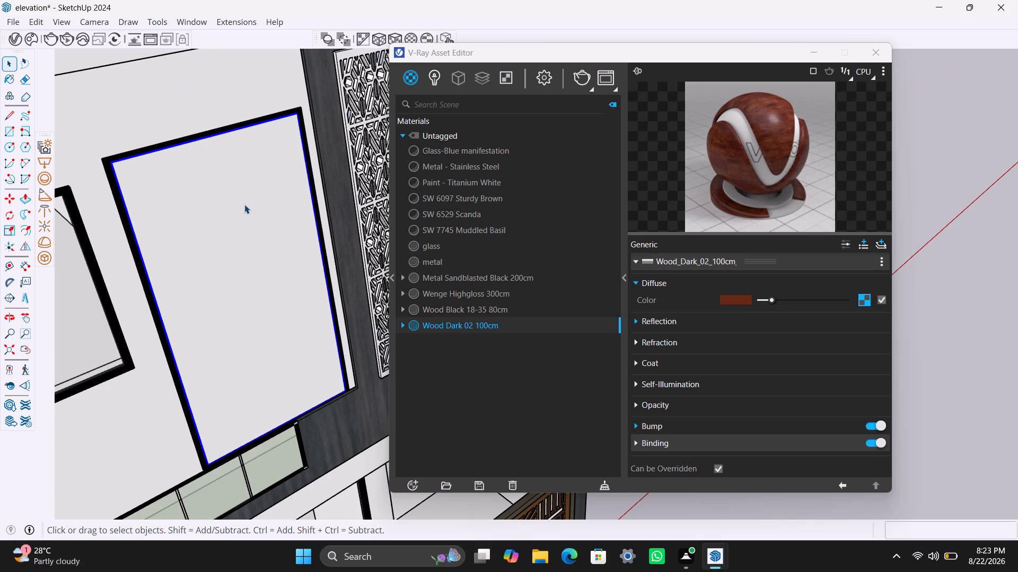
{"action": "right_click", "coordinate": [461, 326]}
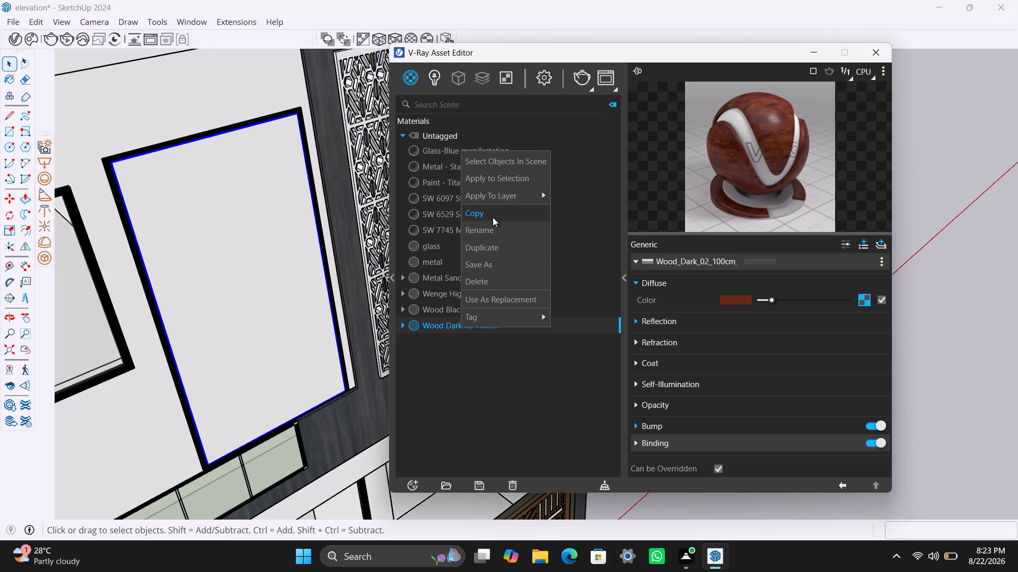
{"action": "left_click", "coordinate": [490, 181]}
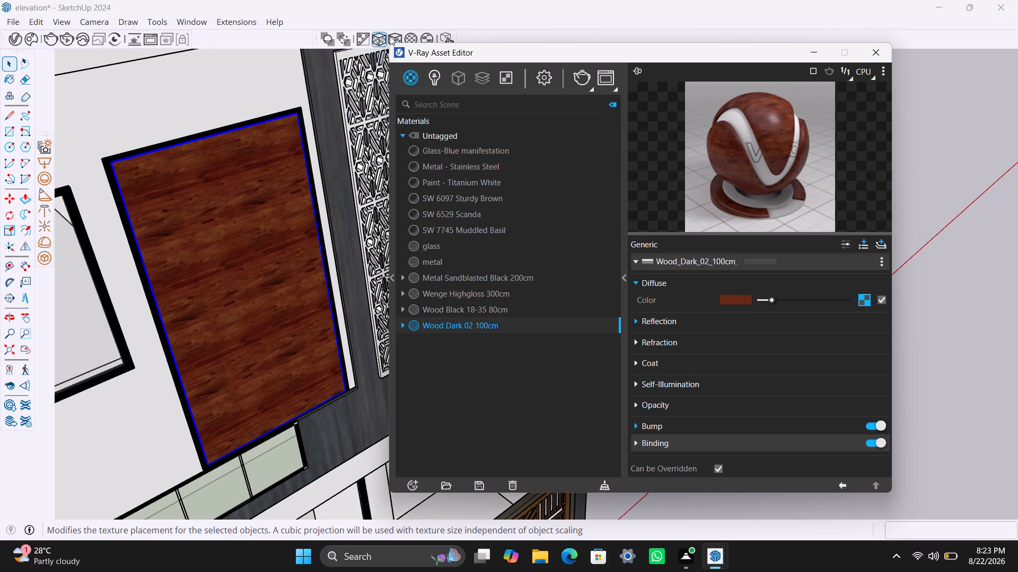
{"action": "left_click", "coordinate": [395, 37]}
Examine the front elevation with the wood upper-floor door panel from a distance, with nothing selected.
{"action": "scroll", "coordinate": [290, 356], "scroll_direction": "down", "scroll_amount": 4}
{"action": "middle_click_drag", "start_coordinate": [284, 365], "coordinate": [105, 299]}
{"action": "scroll", "coordinate": [269, 263], "scroll_direction": "down", "scroll_amount": 7}
{"action": "middle_click_drag", "start_coordinate": [282, 319], "coordinate": [278, 266]}
{"action": "scroll", "coordinate": [298, 323], "scroll_direction": "down", "scroll_amount": 2}
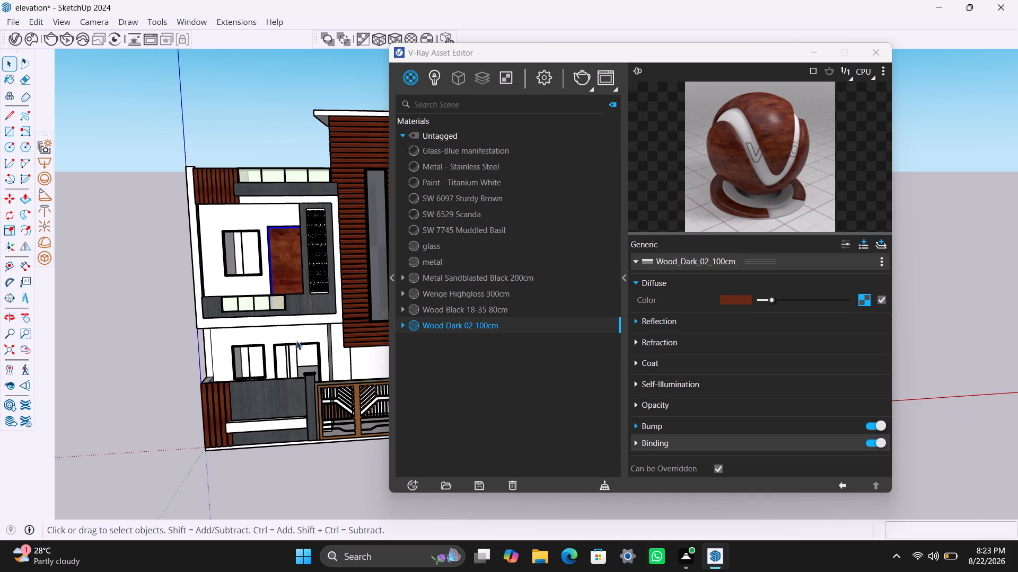
{"action": "middle_click_drag", "start_coordinate": [294, 341], "coordinate": [287, 337]}
{"action": "left_click", "coordinate": [118, 294]}
{"action": "scroll", "coordinate": [250, 363], "scroll_direction": "down", "scroll_amount": 4}
{"action": "middle_click_drag", "start_coordinate": [306, 363], "coordinate": [296, 346]}
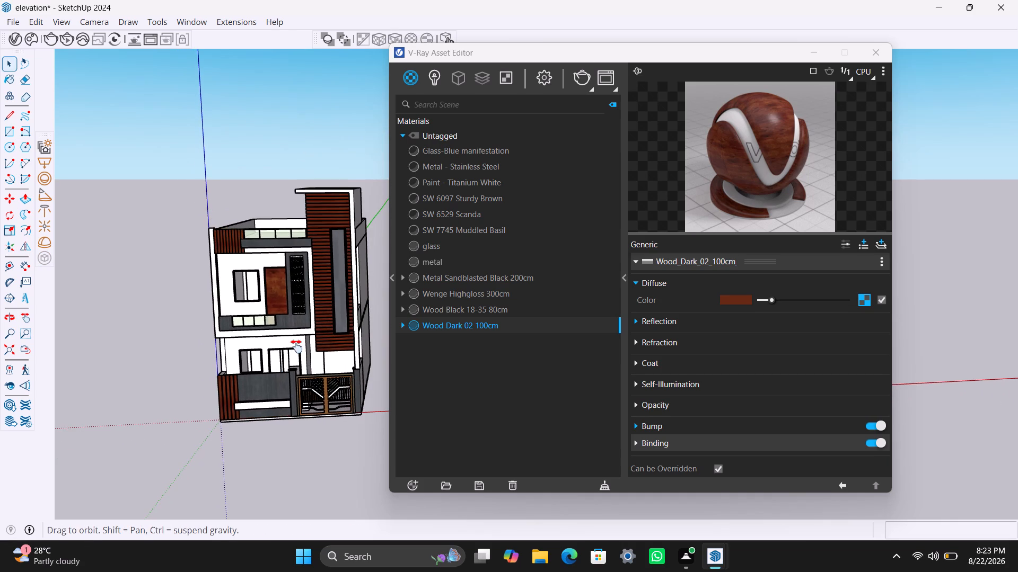
{"action": "middle_click_drag", "start_coordinate": [296, 346], "coordinate": [281, 324]}
Draw a rectangle of about 6' 1" by 12' 10" across the ground-floor door opening, between its inner frame corners.
{"action": "scroll", "coordinate": [249, 318], "scroll_direction": "up", "scroll_amount": 3}
{"action": "middle_click_drag", "start_coordinate": [243, 331], "coordinate": [256, 343]}
{"action": "scroll", "coordinate": [245, 319], "scroll_direction": "up", "scroll_amount": 5}
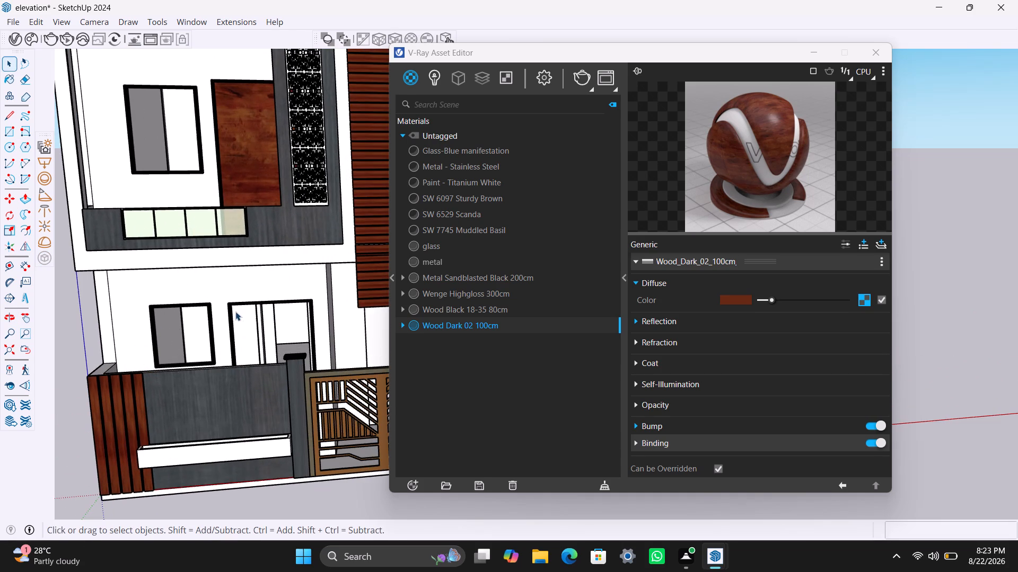
{"action": "key", "text": "r"}
{"action": "left_click", "coordinate": [234, 307]}
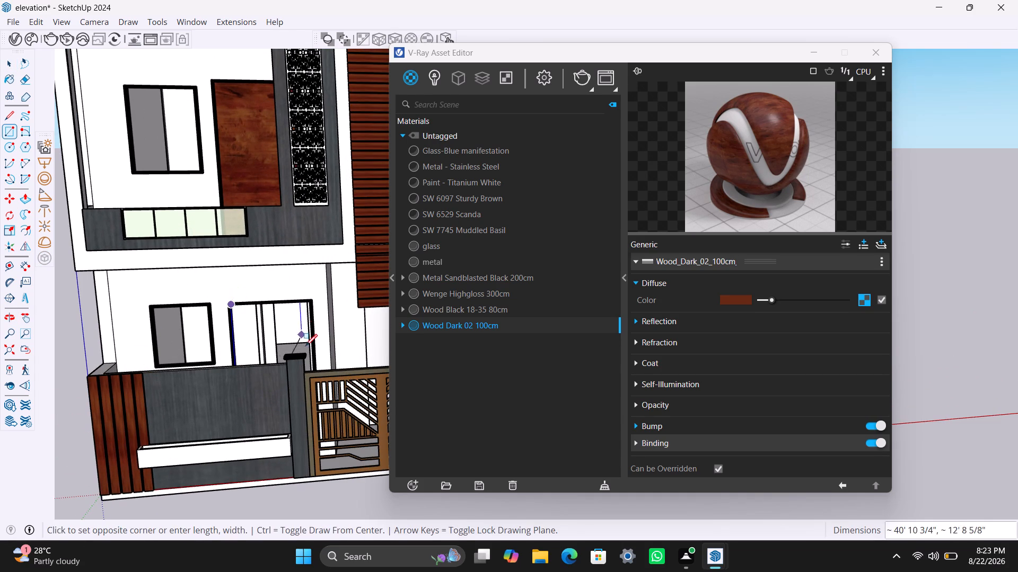
{"action": "scroll", "coordinate": [305, 346], "scroll_direction": "down", "scroll_amount": 2}
{"action": "middle_click_drag", "start_coordinate": [305, 346], "coordinate": [311, 542]}
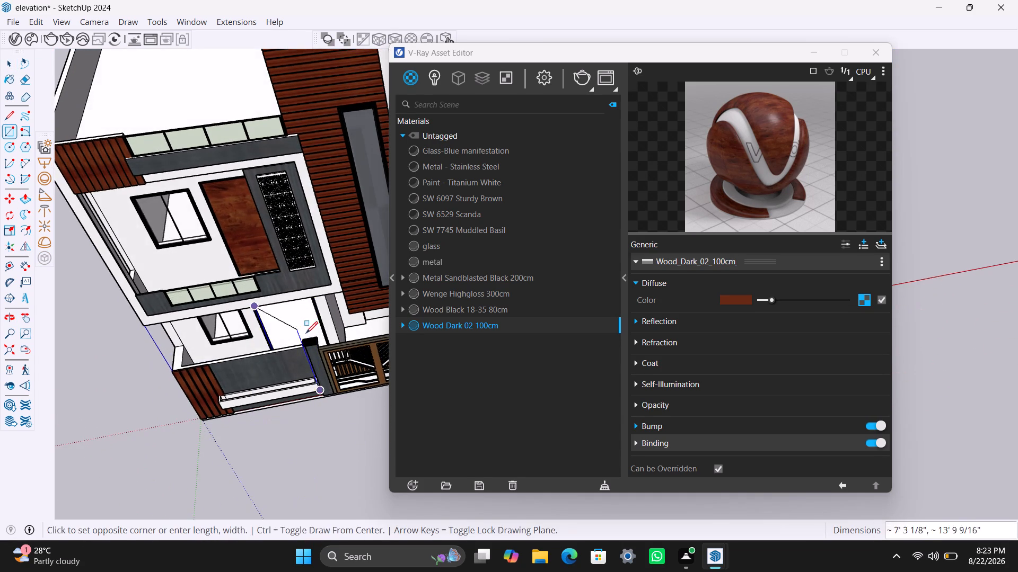
{"action": "scroll", "coordinate": [309, 333], "scroll_direction": "up", "scroll_amount": 4}
{"action": "middle_click_drag", "start_coordinate": [319, 338], "coordinate": [328, 430]}
{"action": "scroll", "coordinate": [338, 347], "scroll_direction": "up", "scroll_amount": 7}
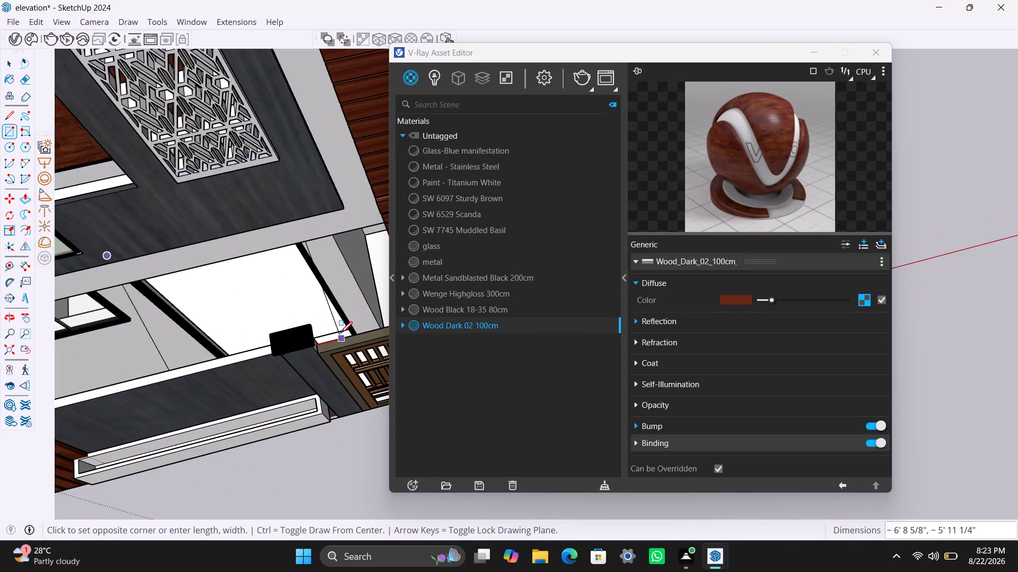
{"action": "middle_click_drag", "start_coordinate": [341, 333], "coordinate": [348, 374]}
{"action": "scroll", "coordinate": [354, 333], "scroll_direction": "up", "scroll_amount": 8}
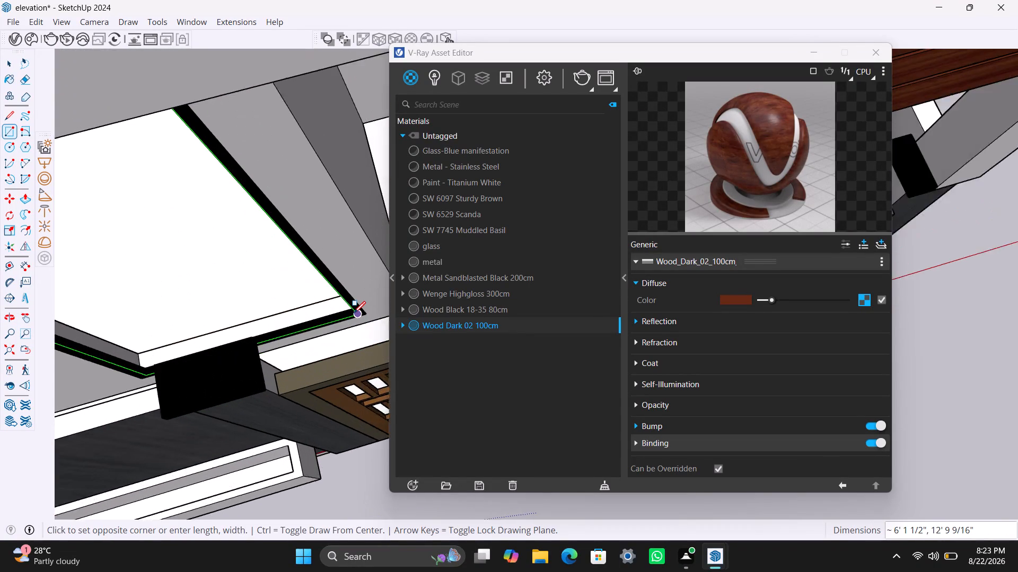
{"action": "left_click", "coordinate": [353, 310]}
Make the new rectangle in the ground-floor door opening a group.
{"action": "key", "text": "space"}
{"action": "double_click", "coordinate": [324, 306]}
{"action": "right_click", "coordinate": [323, 306]}
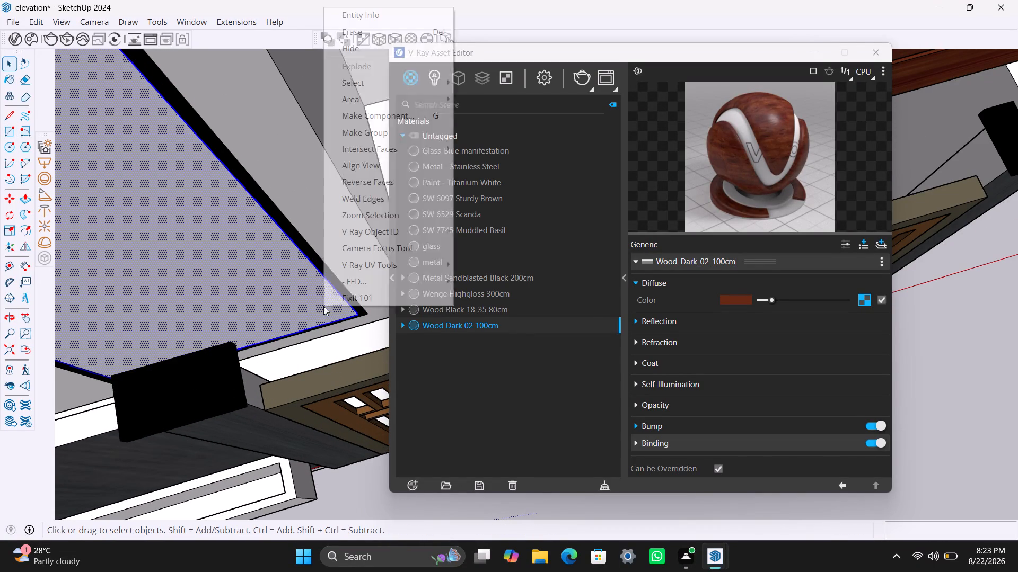
{"action": "left_click", "coordinate": [402, 125]}
Push/Pull the grouped ground-floor door face to a thickness of 18mm.
{"action": "triple_click", "coordinate": [261, 309]}
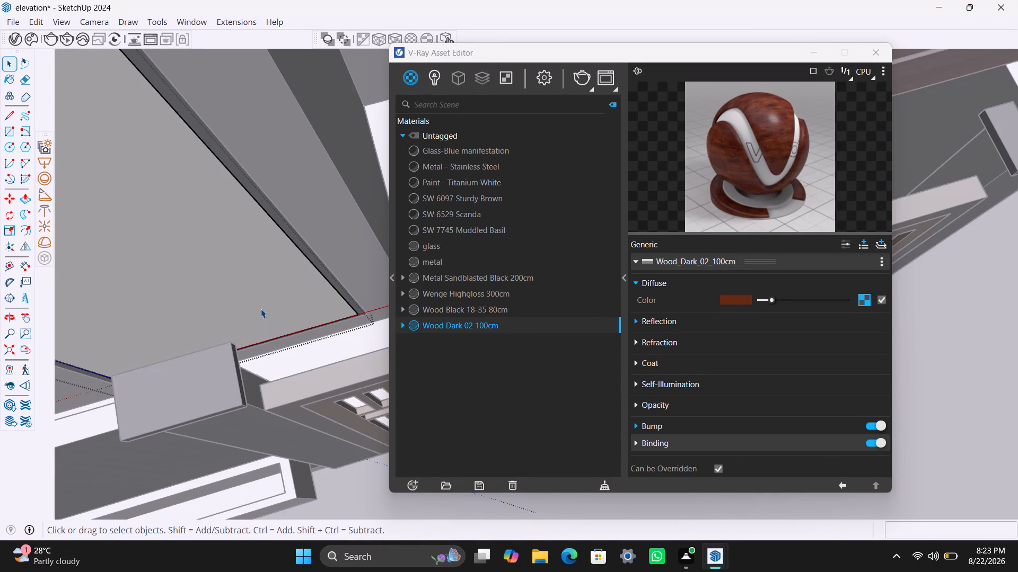
{"action": "key", "text": "p"}
{"action": "left_click", "coordinate": [262, 308]}
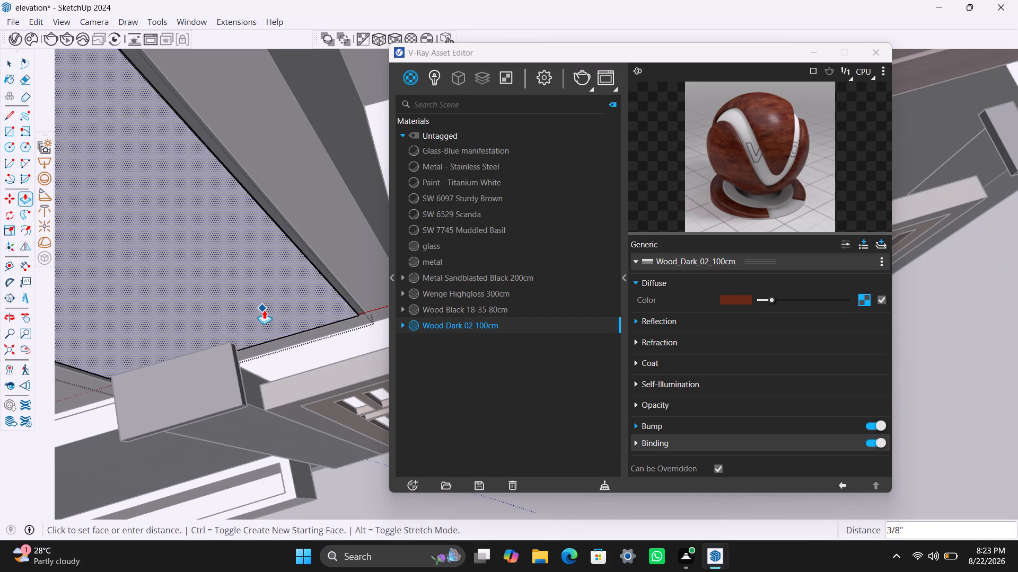
{"action": "type", "text": "18mm"}
{"action": "key", "text": "Return"}
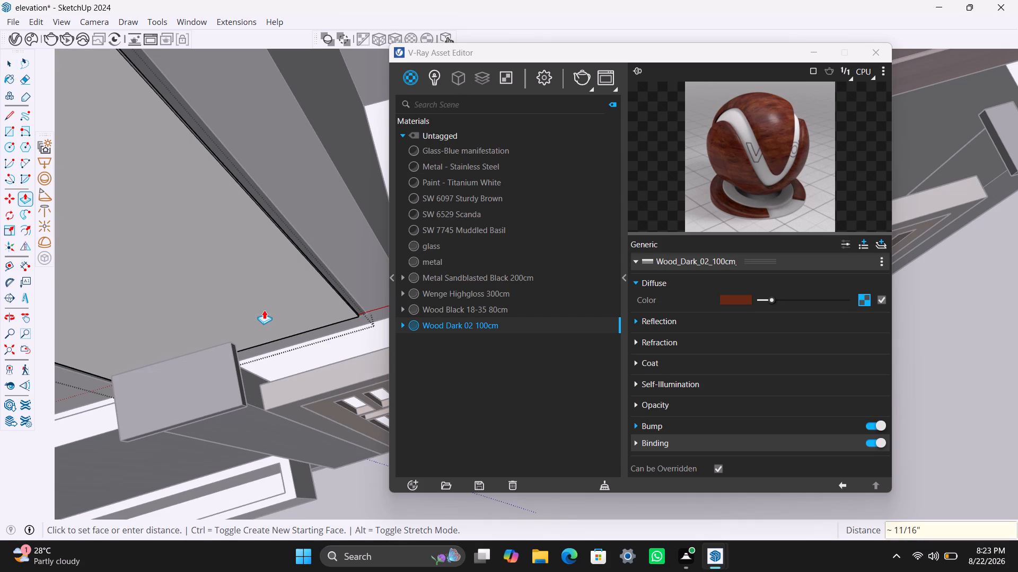
{"action": "key", "text": "space"}
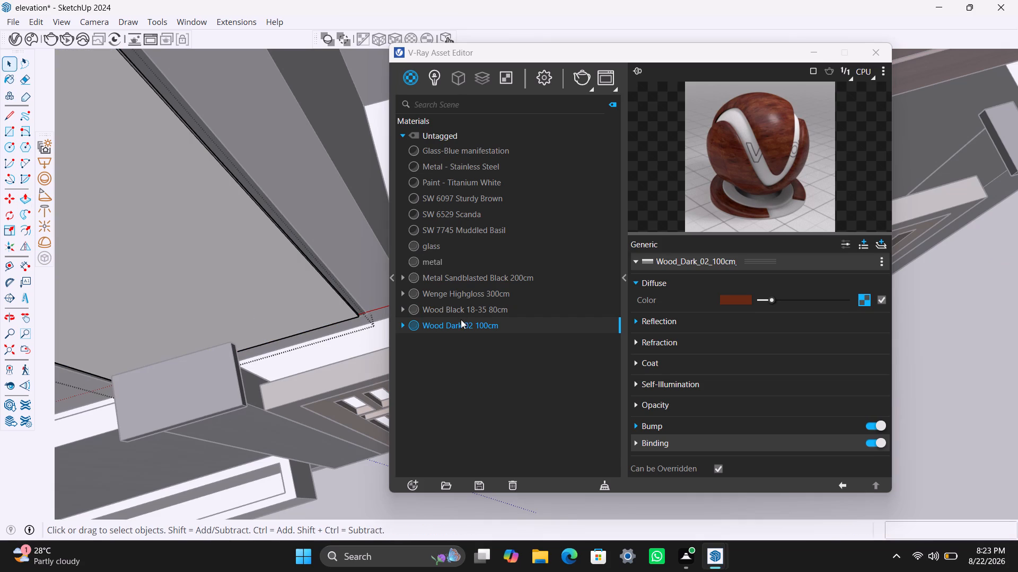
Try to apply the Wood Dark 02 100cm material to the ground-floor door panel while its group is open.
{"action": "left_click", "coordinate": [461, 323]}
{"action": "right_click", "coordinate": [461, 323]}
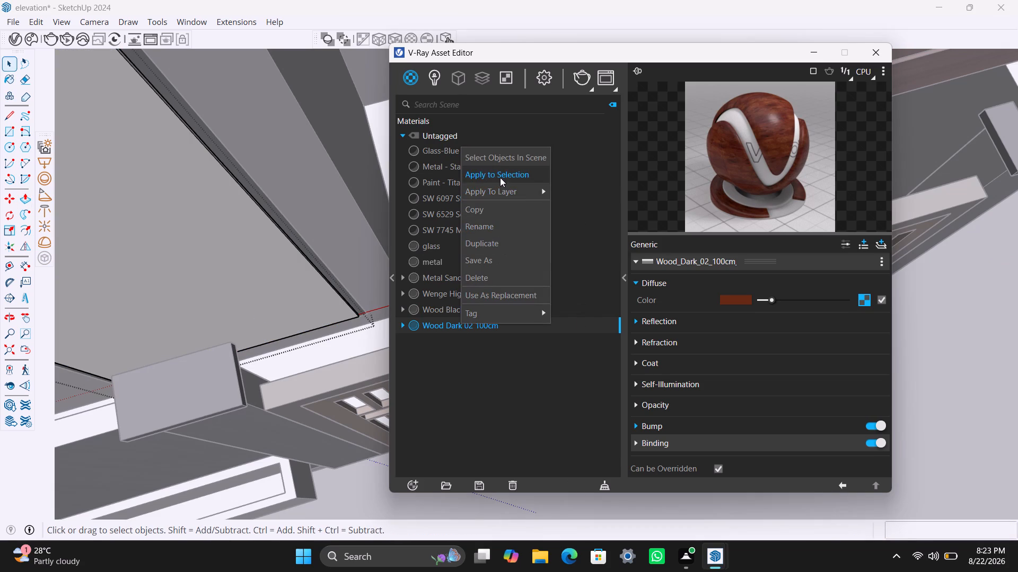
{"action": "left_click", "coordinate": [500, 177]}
Close the ground-floor door group and apply Wood Dark 02 100cm to it with a cubic projection scaled to its bounding box.
{"action": "scroll", "coordinate": [289, 314], "scroll_direction": "down", "scroll_amount": 2}
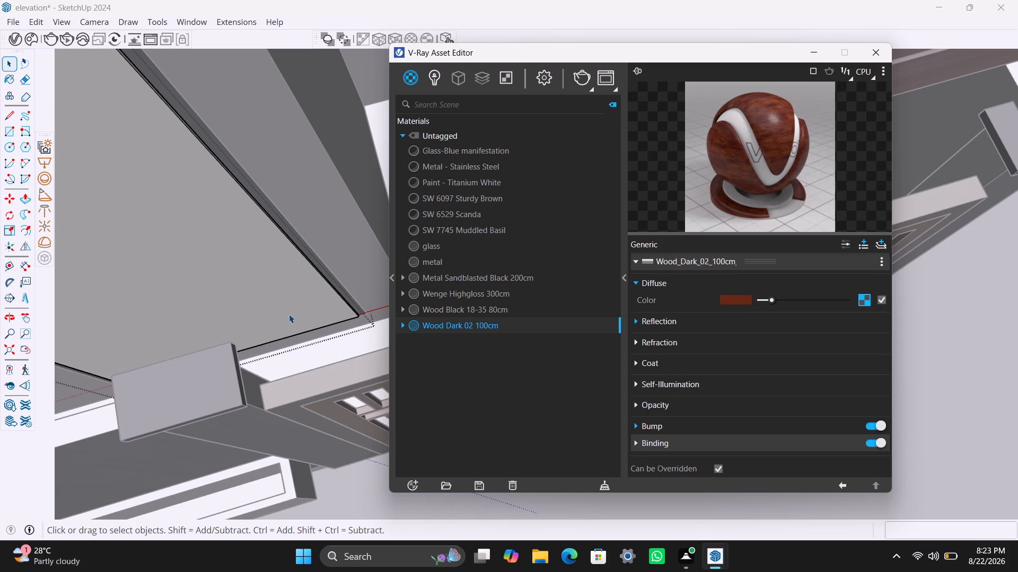
{"action": "scroll", "coordinate": [289, 314], "scroll_direction": "down", "scroll_amount": 11}
{"action": "left_click", "coordinate": [283, 498]}
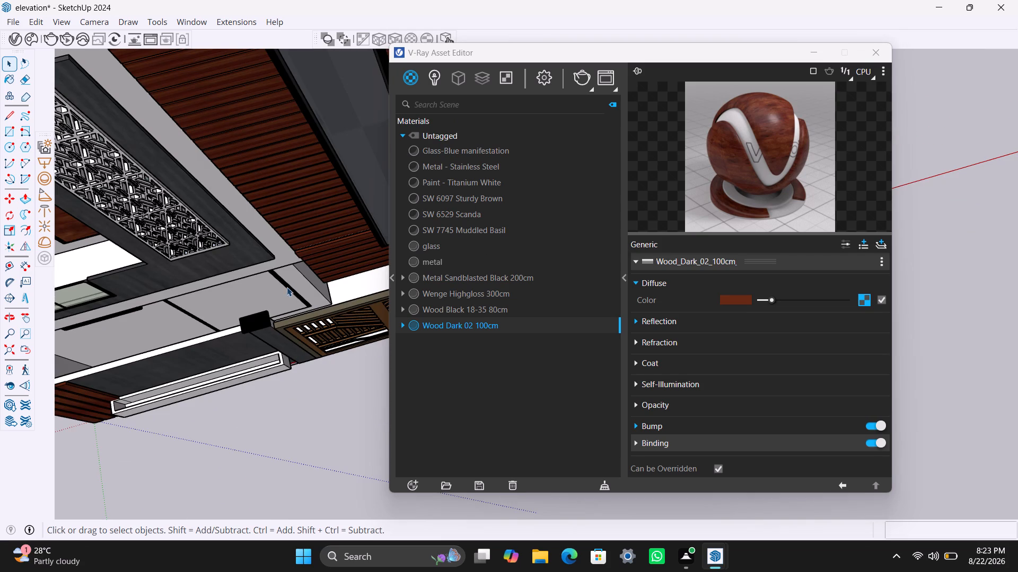
{"action": "left_click", "coordinate": [286, 293]}
{"action": "right_click", "coordinate": [449, 320]}
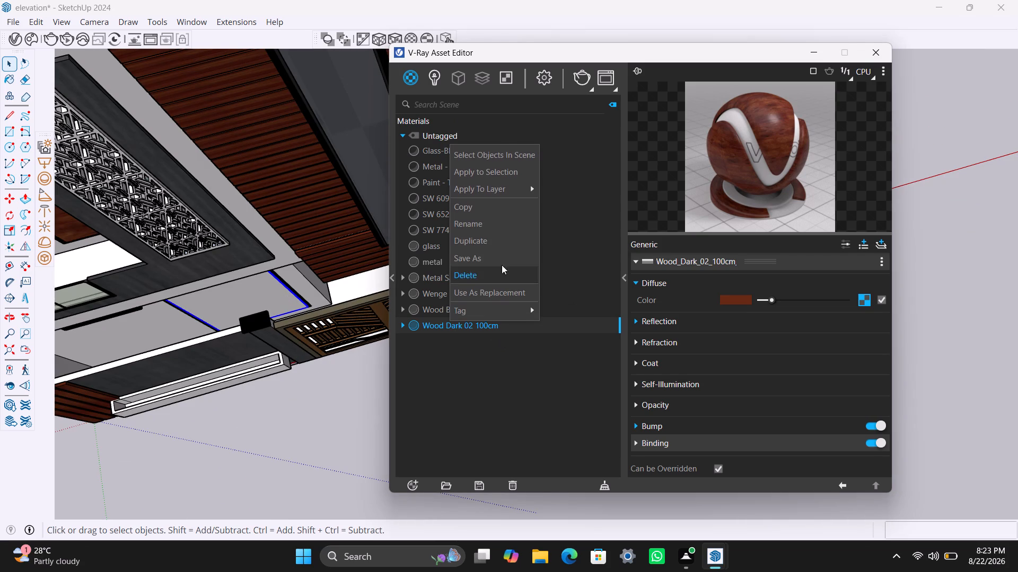
{"action": "left_click", "coordinate": [483, 177]}
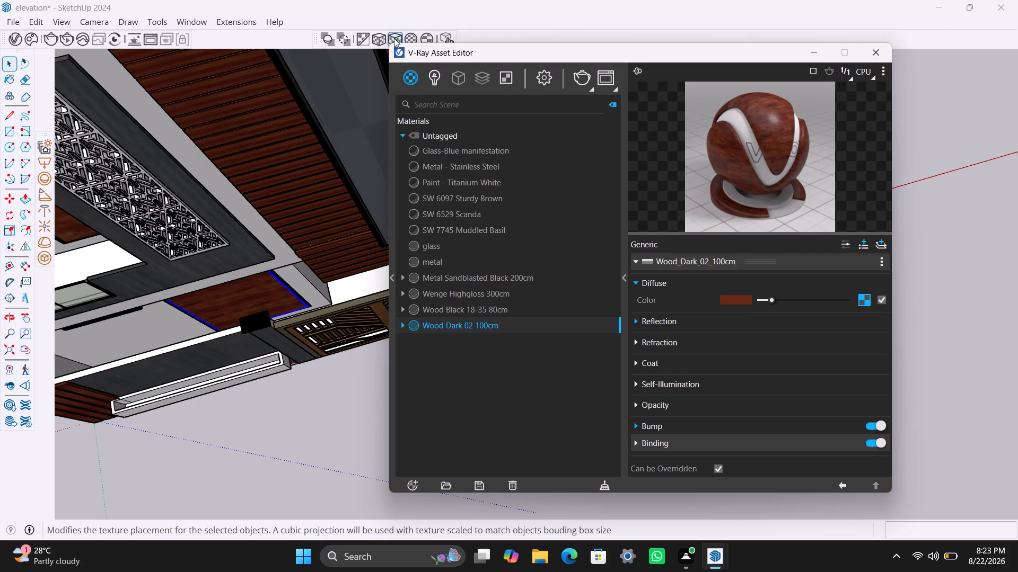
{"action": "left_click", "coordinate": [397, 35]}
Examine both wood door panels and the overall front elevation from several angles and distances.
{"action": "scroll", "coordinate": [301, 414], "scroll_direction": "down", "scroll_amount": 4}
{"action": "middle_click_drag", "start_coordinate": [277, 426], "coordinate": [222, 175]}
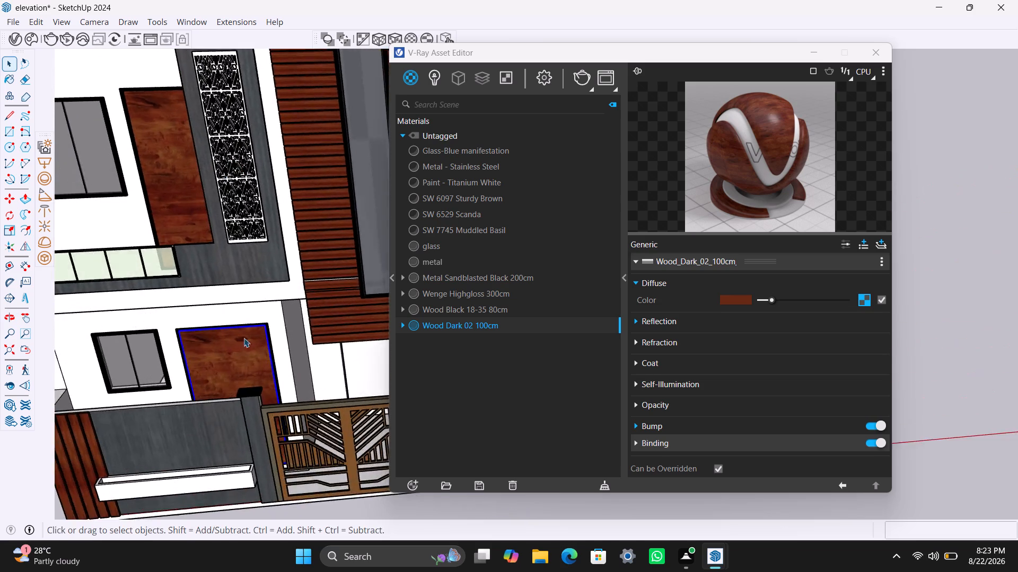
{"action": "scroll", "coordinate": [257, 367], "scroll_direction": "down", "scroll_amount": 5}
{"action": "middle_click_drag", "start_coordinate": [259, 421], "coordinate": [253, 363]}
{"action": "scroll", "coordinate": [252, 365], "scroll_direction": "down", "scroll_amount": 10}
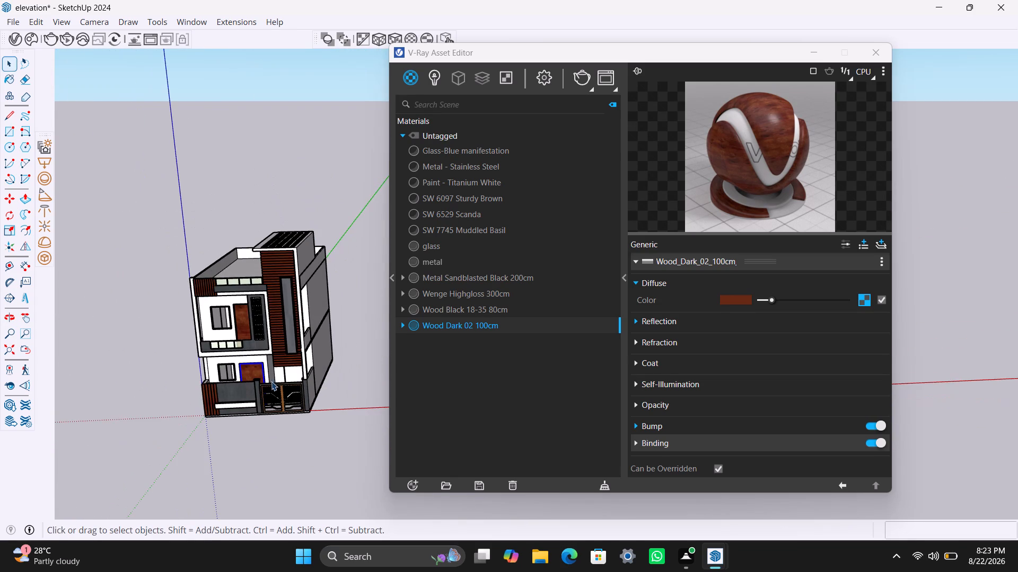
{"action": "middle_click_drag", "start_coordinate": [271, 381], "coordinate": [309, 347]}
{"action": "scroll", "coordinate": [298, 338], "scroll_direction": "up", "scroll_amount": 7}
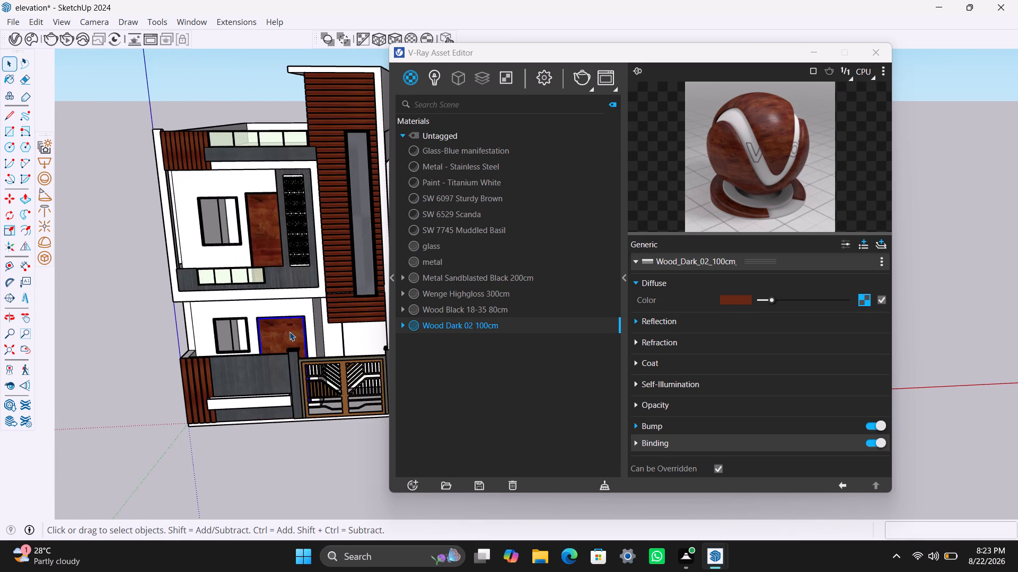
{"action": "scroll", "coordinate": [289, 329], "scroll_direction": "down", "scroll_amount": 4}
{"action": "middle_click_drag", "start_coordinate": [282, 330], "coordinate": [342, 299]}
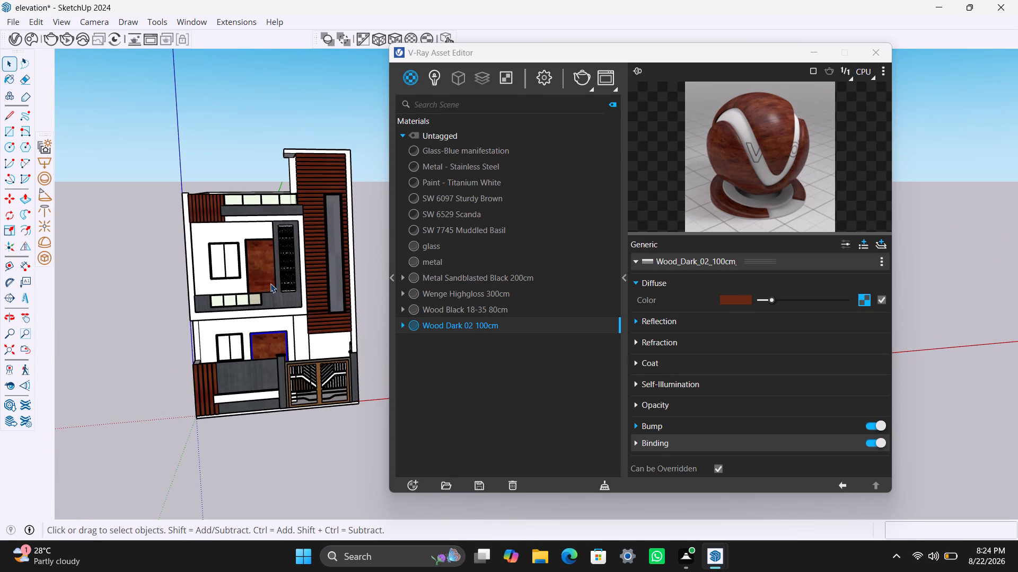
{"action": "scroll", "coordinate": [270, 283], "scroll_direction": "down", "scroll_amount": 3}
{"action": "middle_click_drag", "start_coordinate": [270, 283], "coordinate": [252, 285]}
{"action": "scroll", "coordinate": [261, 274], "scroll_direction": "up", "scroll_amount": 5}
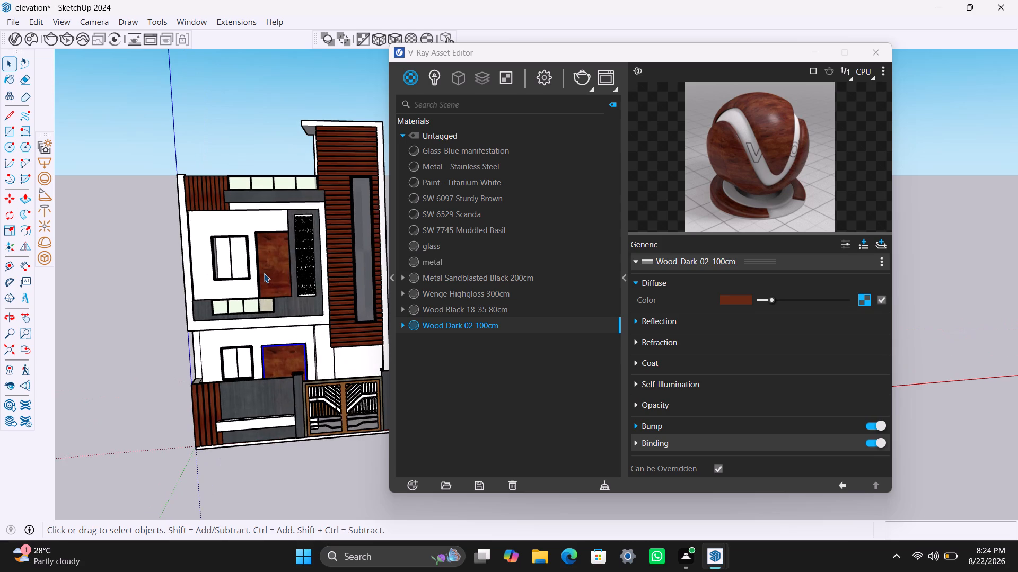
Look through the downloaded wood, wood flooring and roof materials in the Chaos Cosmos Browser.
{"action": "scroll", "coordinate": [285, 317], "scroll_direction": "down", "scroll_amount": 4}
{"action": "middle_click_drag", "start_coordinate": [273, 351], "coordinate": [254, 345]}
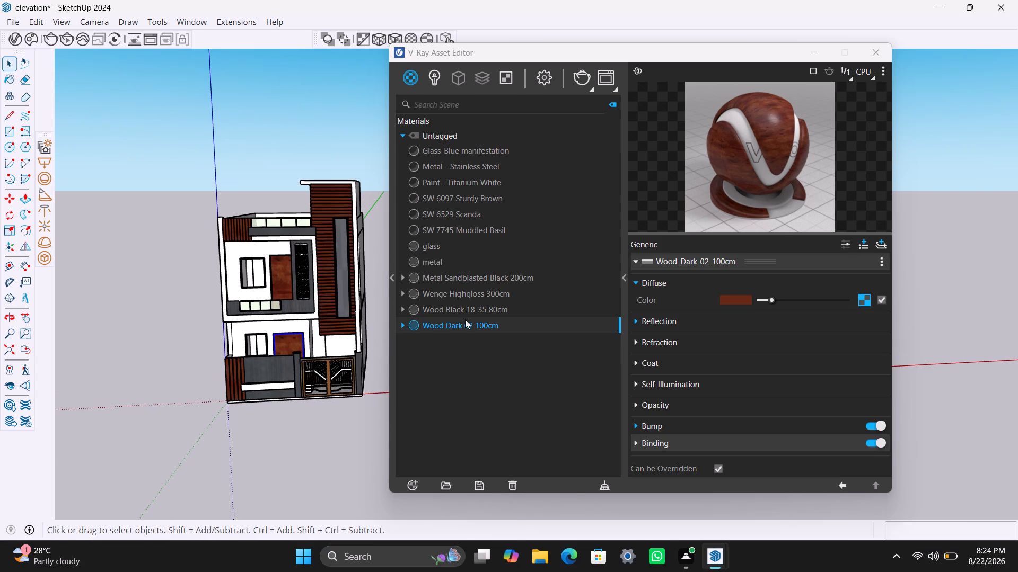
{"action": "left_click", "coordinate": [31, 37]}
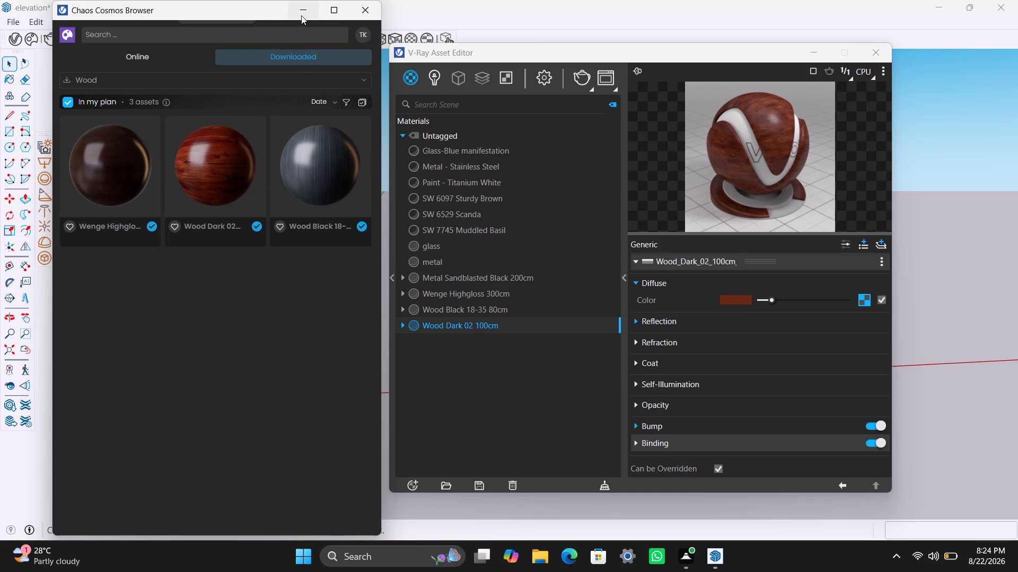
{"action": "left_click", "coordinate": [192, 84]}
{"action": "left_click", "coordinate": [144, 241]}
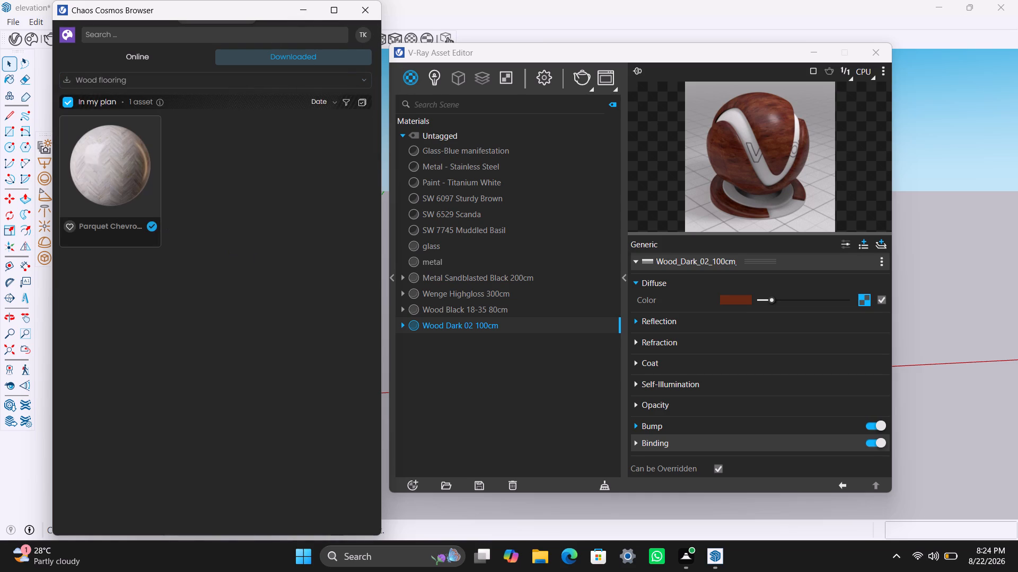
{"action": "left_click", "coordinate": [184, 79]}
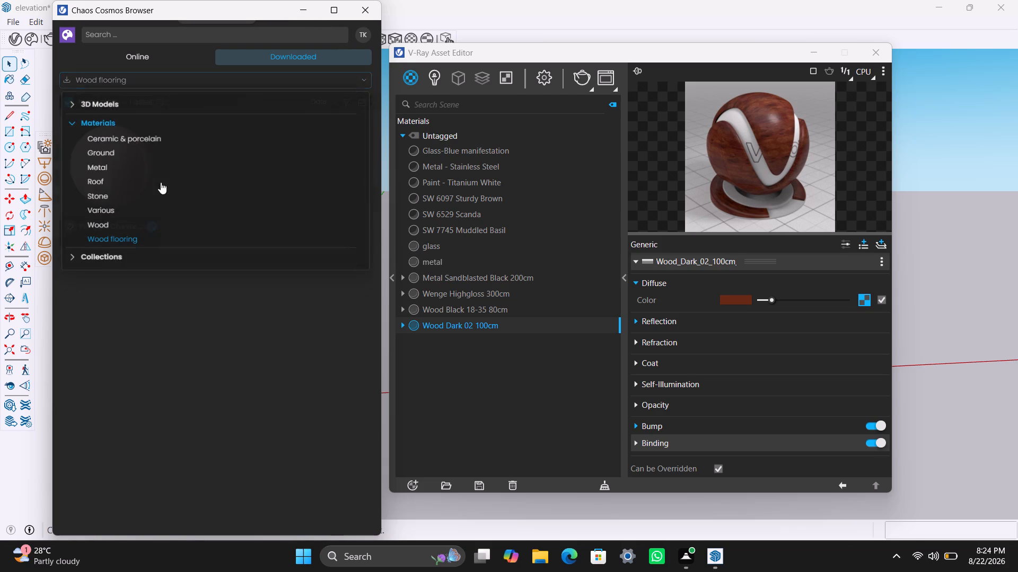
{"action": "left_click", "coordinate": [130, 175]}
{"action": "left_click", "coordinate": [127, 179]}
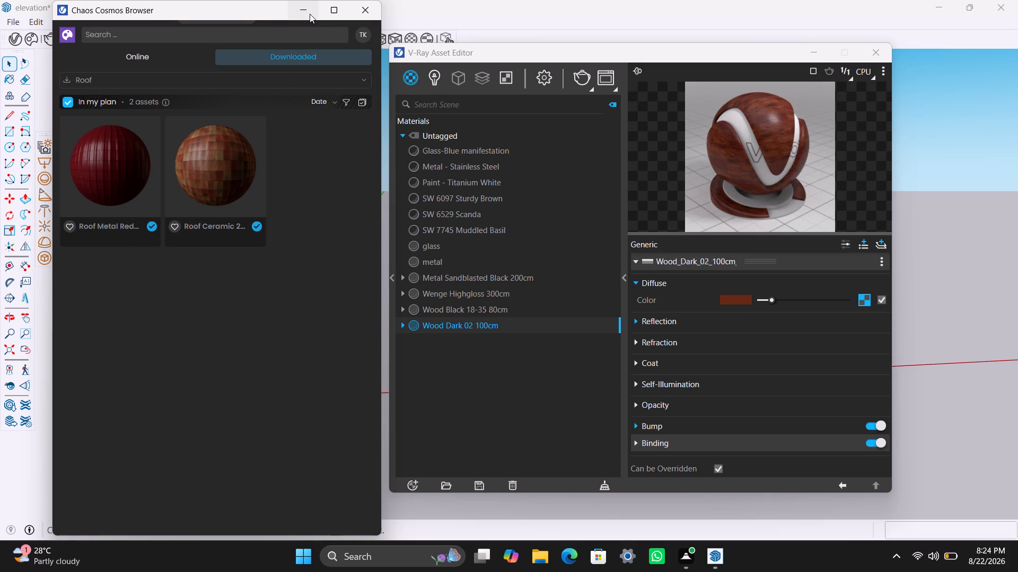
Examine the online Roof and Wood material categories in Chaos Cosmos for a suitable finish.
{"action": "left_click", "coordinate": [153, 57]}
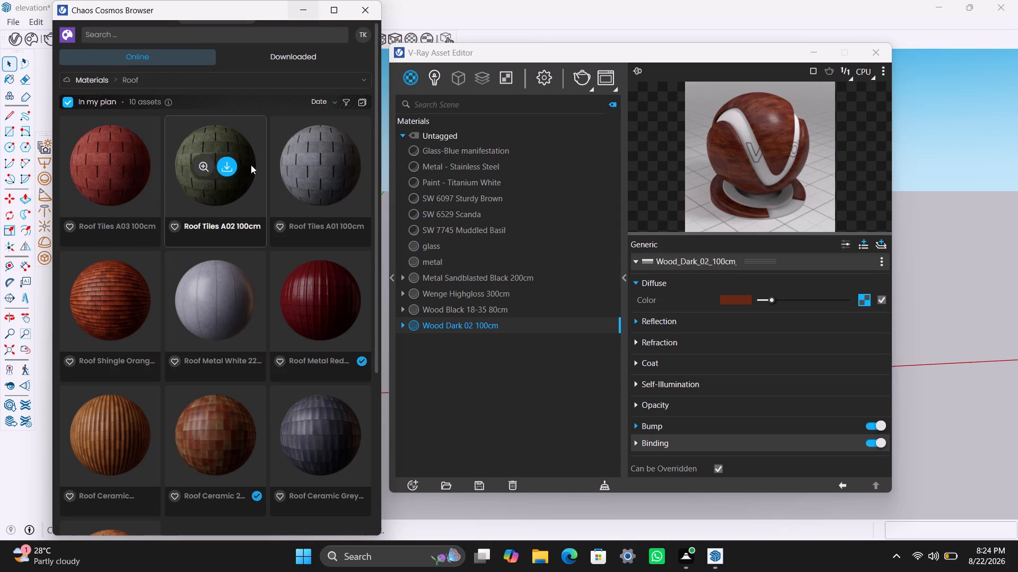
{"action": "left_click", "coordinate": [196, 84]}
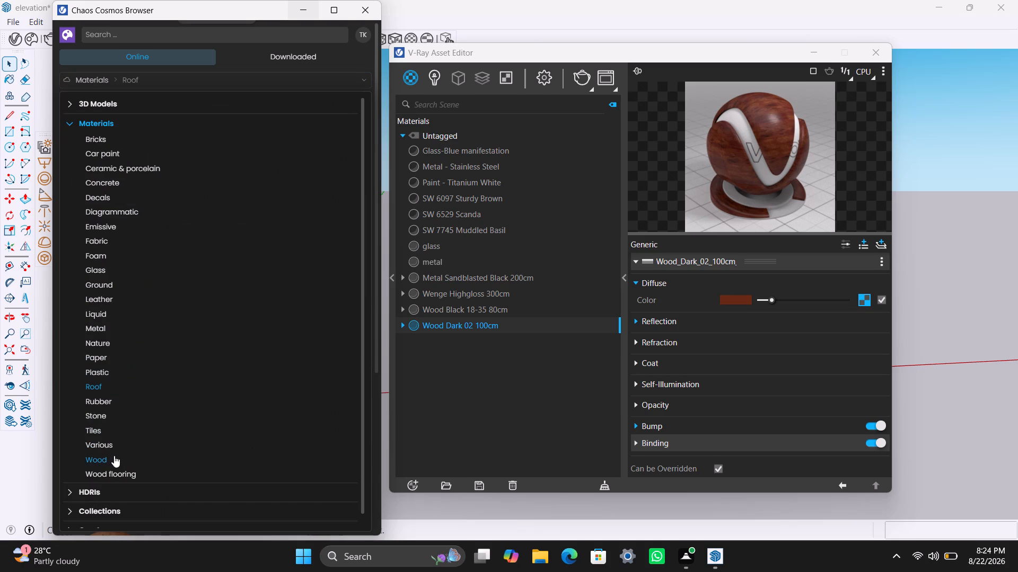
{"action": "left_click", "coordinate": [114, 456]}
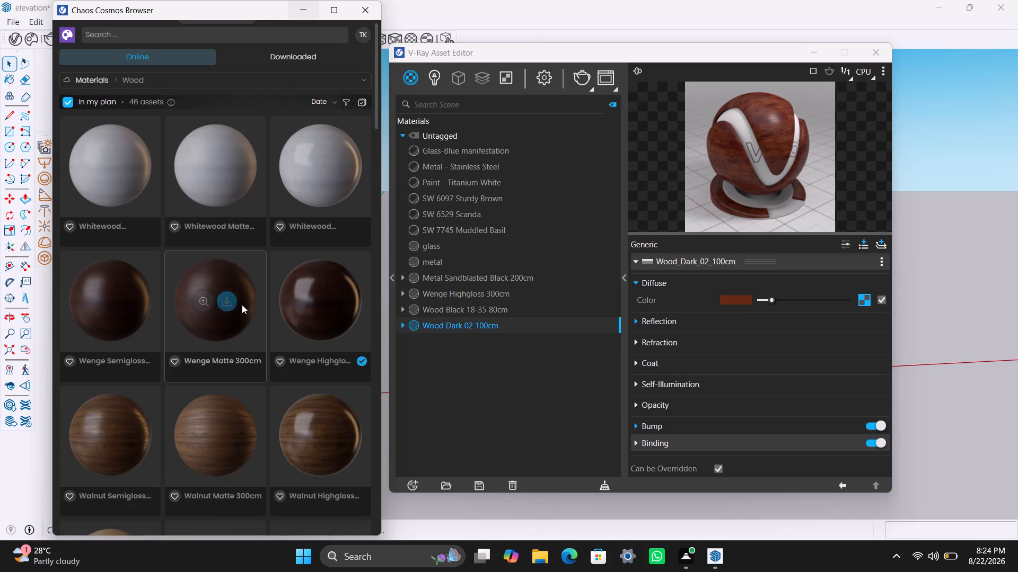
{"action": "scroll", "coordinate": [289, 344], "scroll_direction": "down", "scroll_amount": 1}
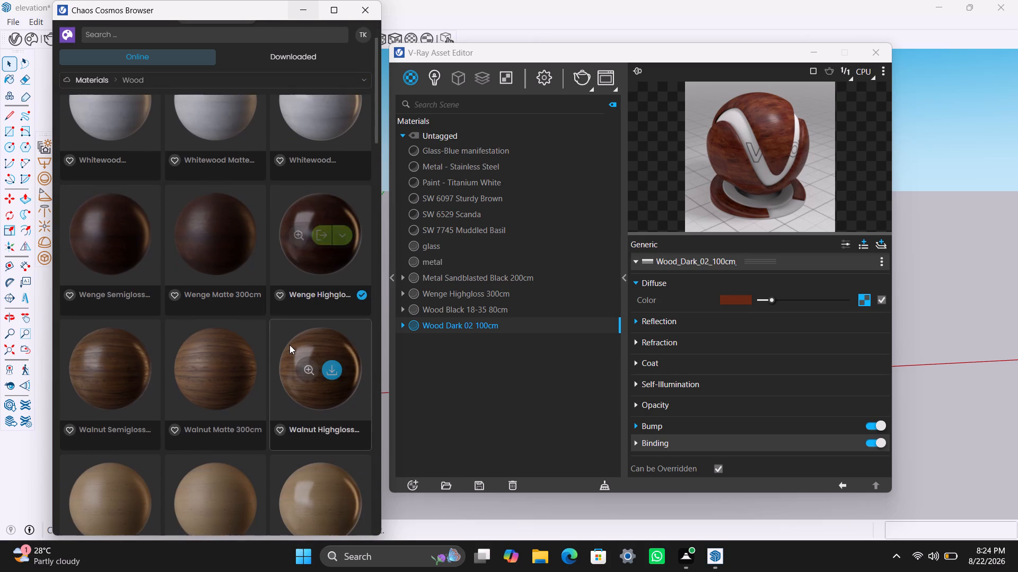
{"action": "scroll", "coordinate": [289, 345], "scroll_direction": "down", "scroll_amount": 4}
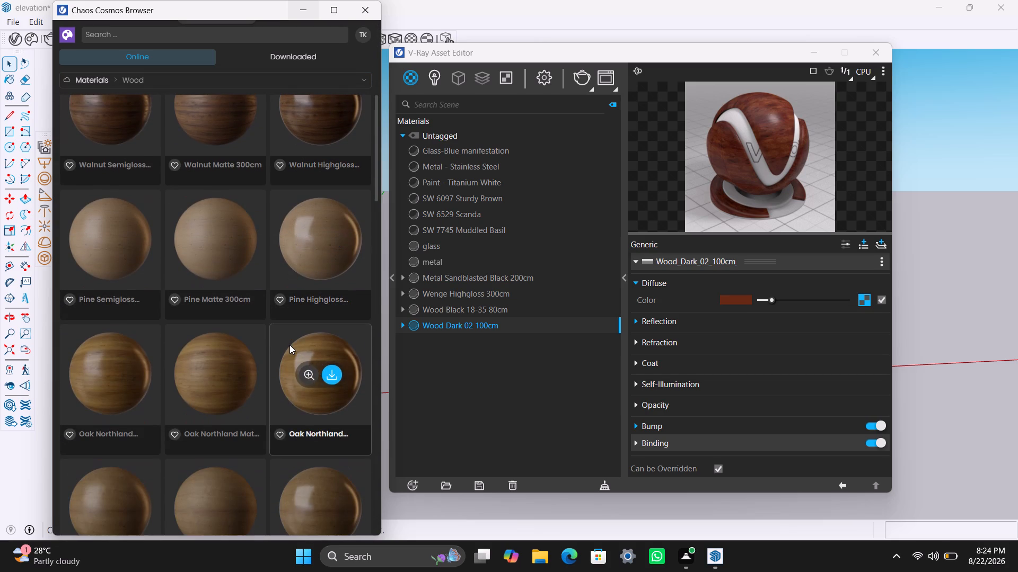
{"action": "scroll", "coordinate": [233, 346], "scroll_direction": "down", "scroll_amount": 3}
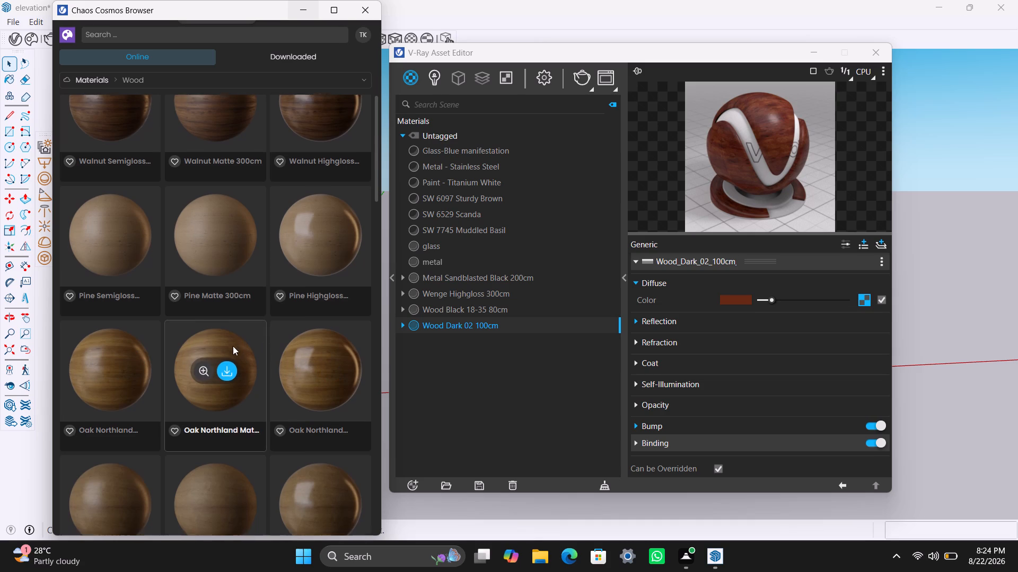
{"action": "scroll", "coordinate": [242, 342], "scroll_direction": "down", "scroll_amount": 5}
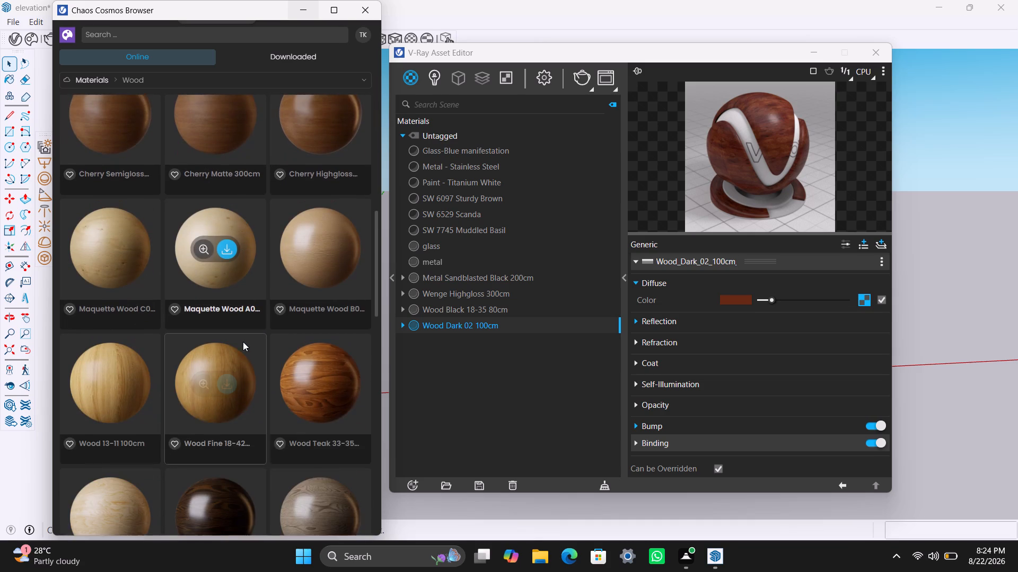
{"action": "scroll", "coordinate": [243, 342], "scroll_direction": "down", "scroll_amount": 12}
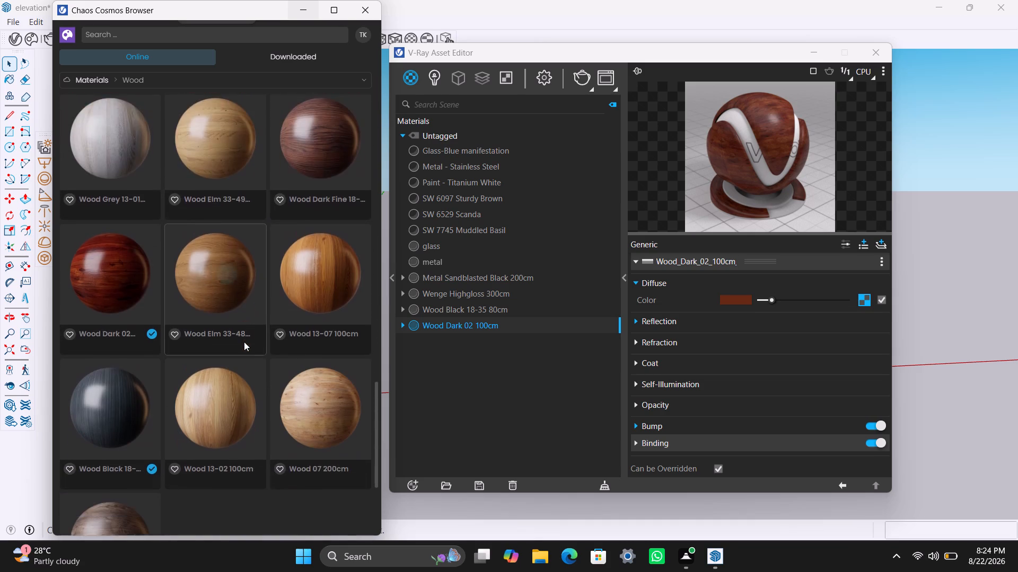
{"action": "scroll", "coordinate": [244, 341], "scroll_direction": "down", "scroll_amount": 4}
{"action": "scroll", "coordinate": [244, 341], "scroll_direction": "up", "scroll_amount": 9}
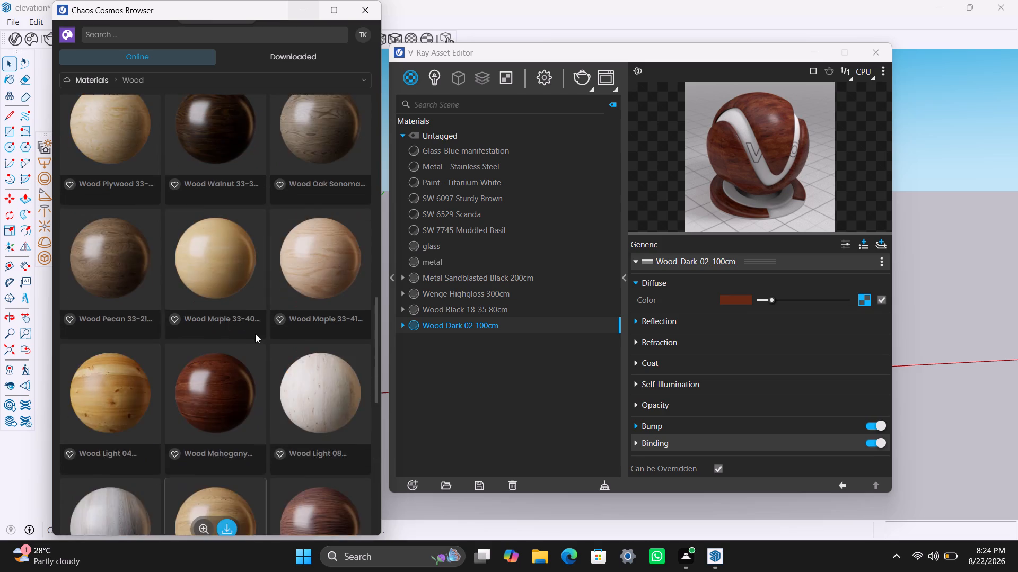
{"action": "scroll", "coordinate": [255, 334], "scroll_direction": "up", "scroll_amount": 16}
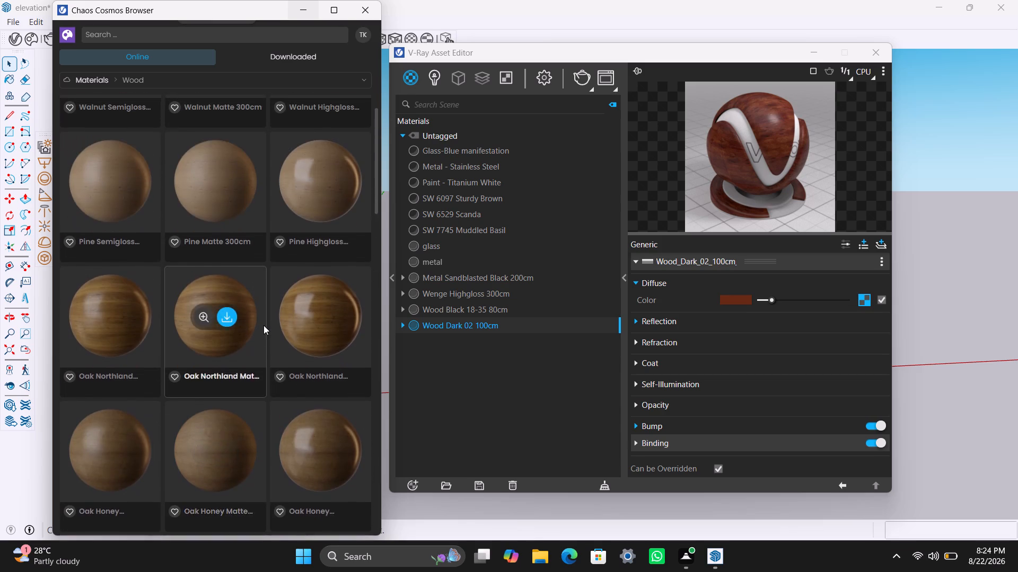
{"action": "scroll", "coordinate": [264, 324], "scroll_direction": "up", "scroll_amount": 6}
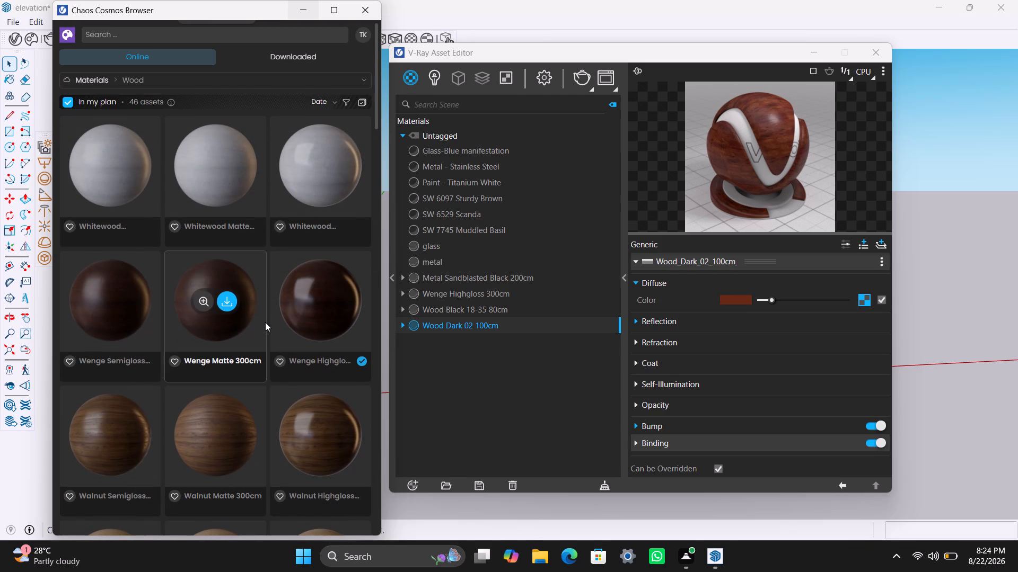
{"action": "scroll", "coordinate": [265, 322], "scroll_direction": "up", "scroll_amount": 1}
{"action": "scroll", "coordinate": [266, 322], "scroll_direction": "down", "scroll_amount": 4}
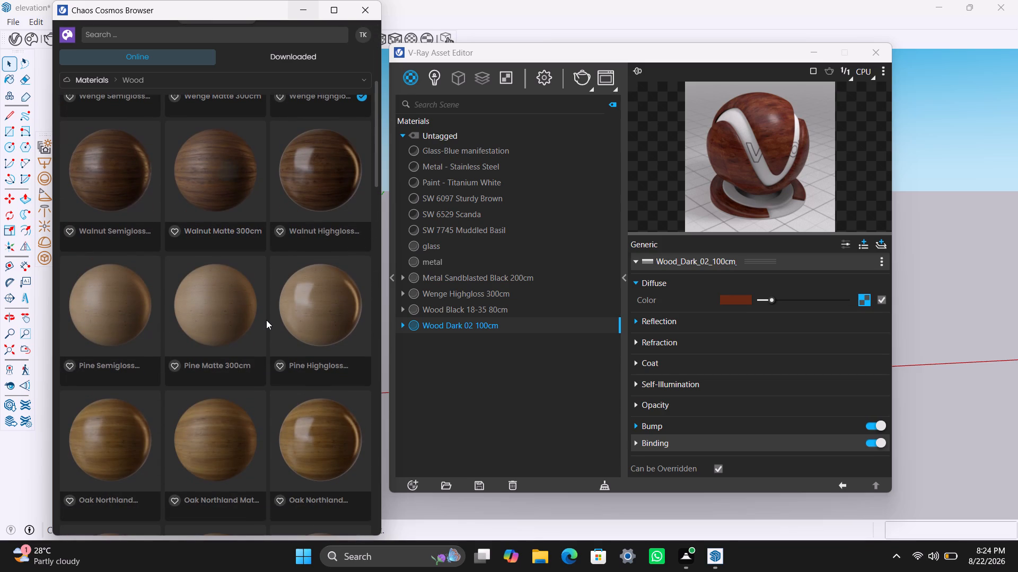
{"action": "scroll", "coordinate": [266, 320], "scroll_direction": "down", "scroll_amount": 5}
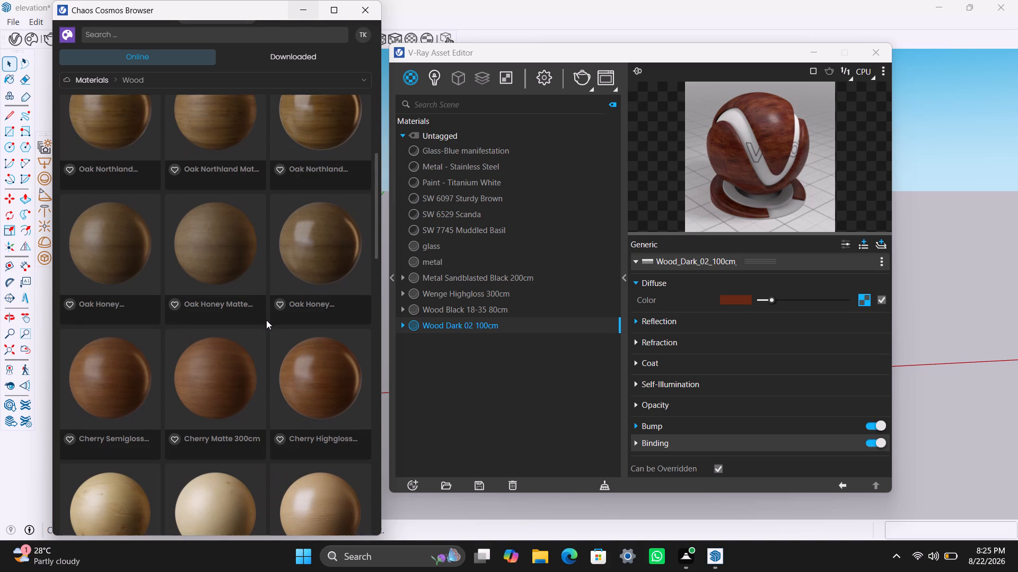
{"action": "scroll", "coordinate": [266, 320], "scroll_direction": "down", "scroll_amount": 2}
{"action": "scroll", "coordinate": [266, 319], "scroll_direction": "up", "scroll_amount": 4}
{"action": "scroll", "coordinate": [278, 260], "scroll_direction": "up", "scroll_amount": 6}
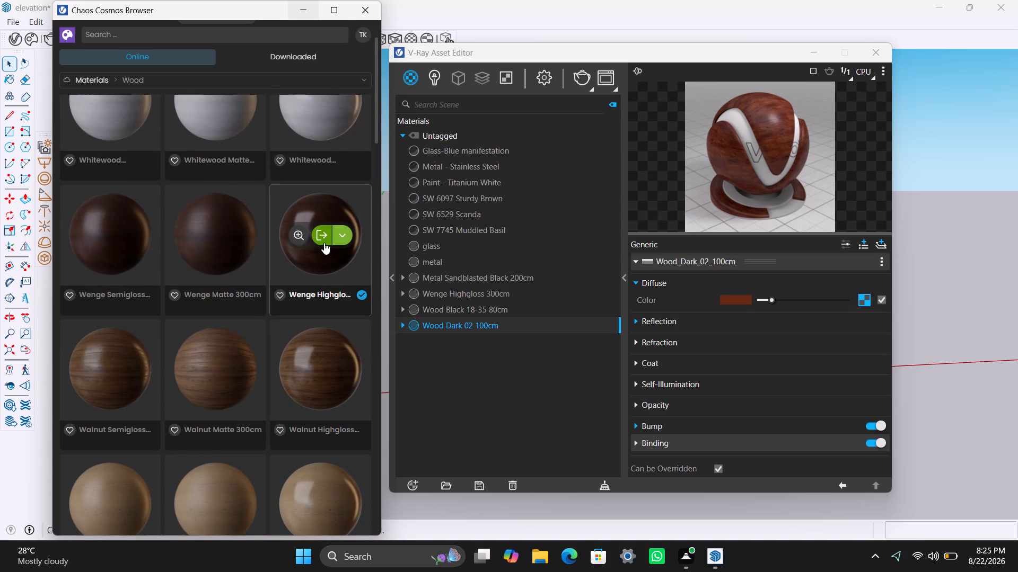
{"action": "scroll", "coordinate": [324, 238], "scroll_direction": "up", "scroll_amount": 2}
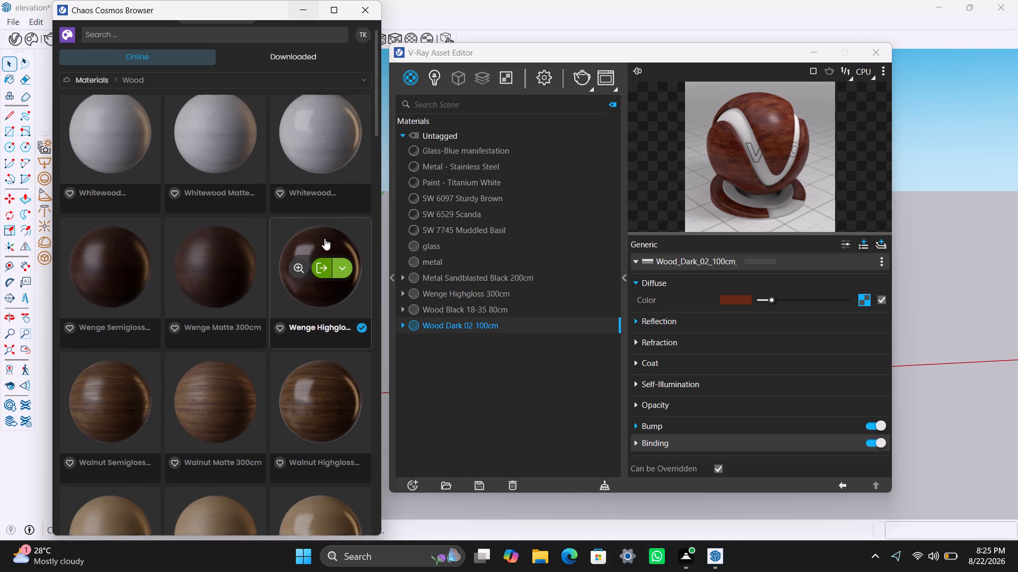
Import the Wenge Highgloss 300cm material from Chaos Cosmos into the scene.
{"action": "left_click", "coordinate": [317, 302]}
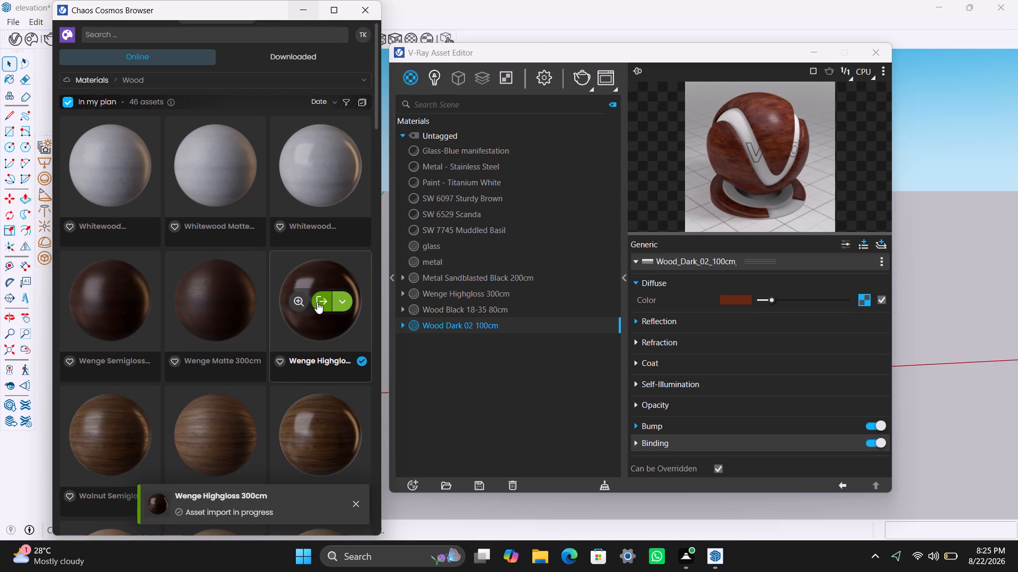
{"action": "right_click", "coordinate": [471, 327]}
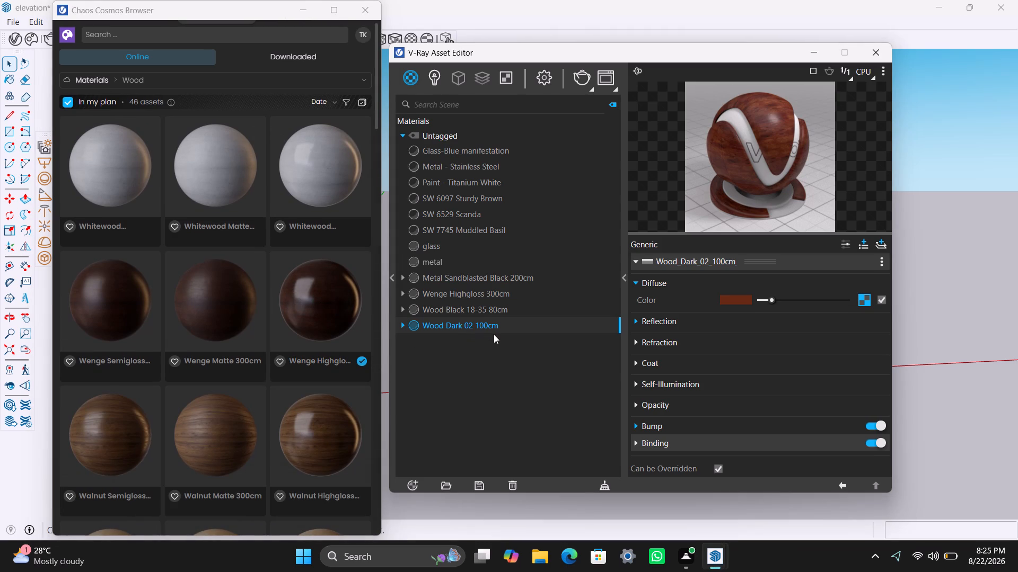
{"action": "right_click", "coordinate": [501, 325]}
Download Tiles Simple H01 100cm from the online Tiles materials, import it into the scene and close the Cosmos browser.
{"action": "left_click", "coordinate": [164, 80]}
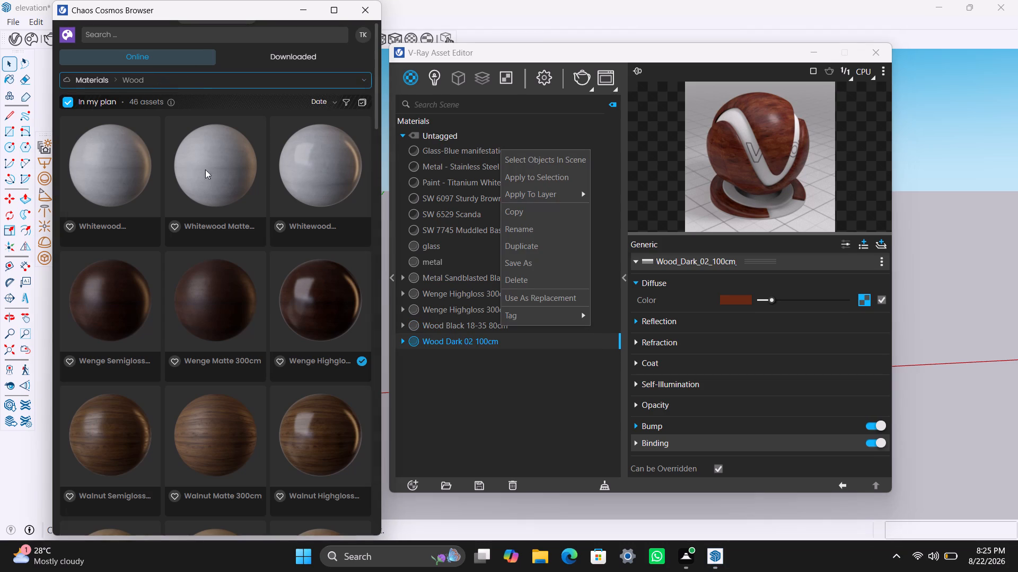
{"action": "left_click", "coordinate": [116, 424]}
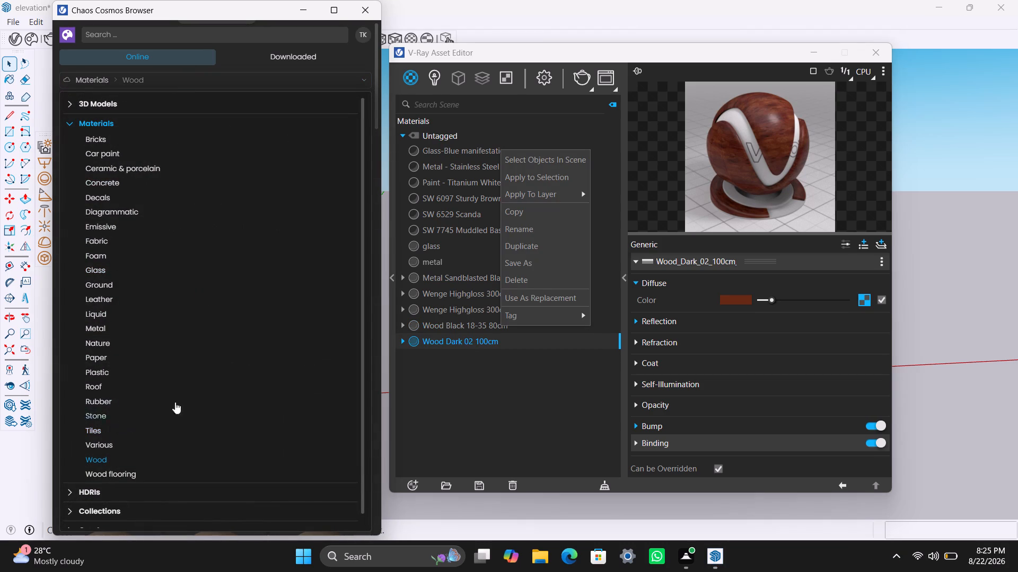
{"action": "left_click", "coordinate": [91, 427]}
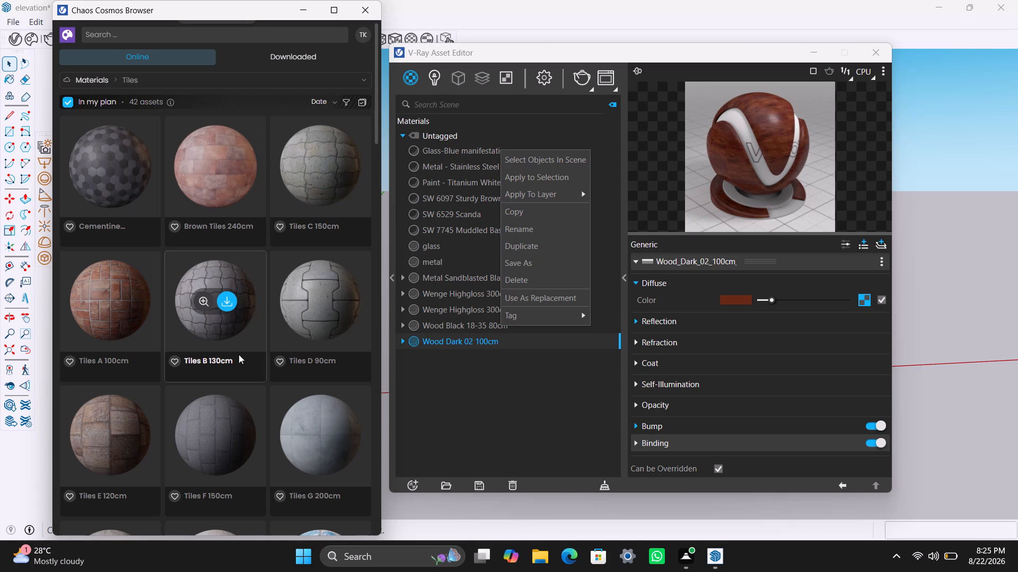
{"action": "scroll", "coordinate": [240, 353], "scroll_direction": "down", "scroll_amount": 4}
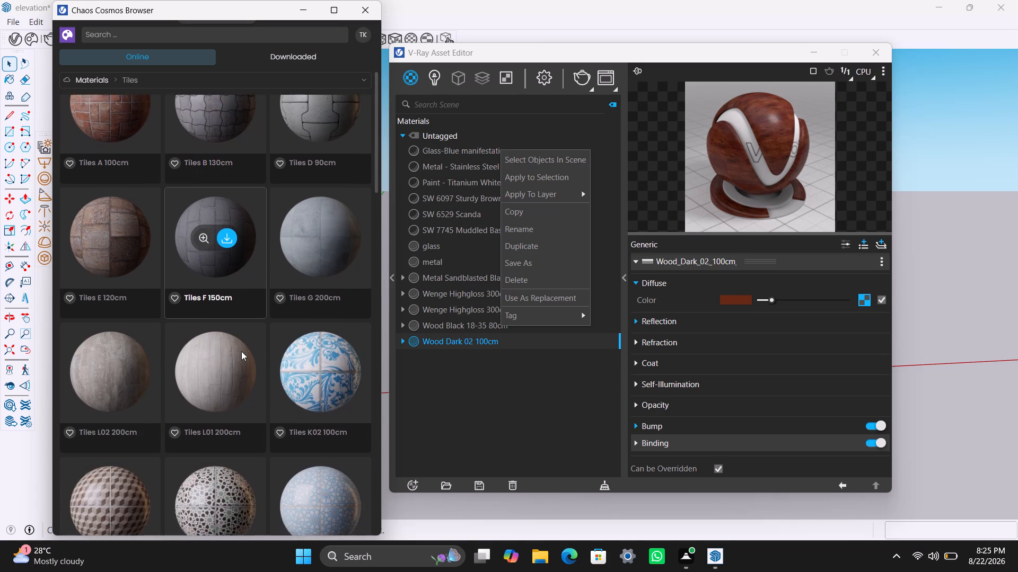
{"action": "scroll", "coordinate": [241, 351], "scroll_direction": "down", "scroll_amount": 3}
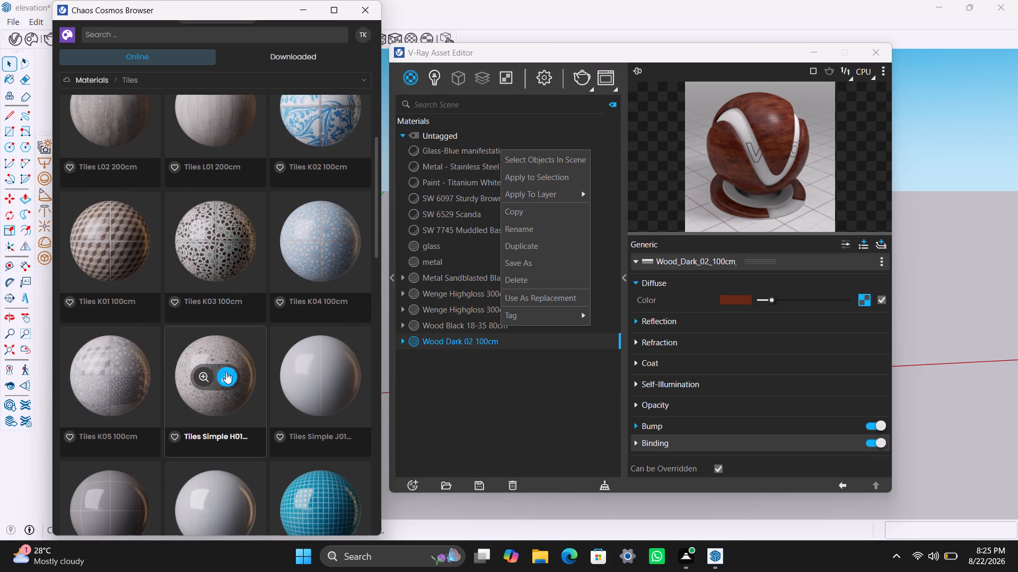
{"action": "left_click", "coordinate": [226, 374]}
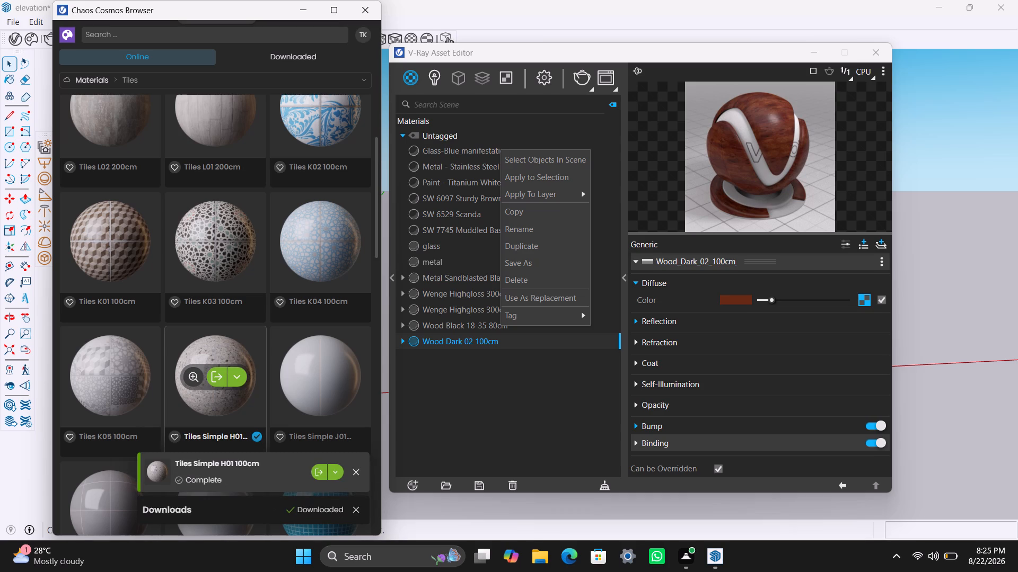
{"action": "left_click", "coordinate": [322, 473]}
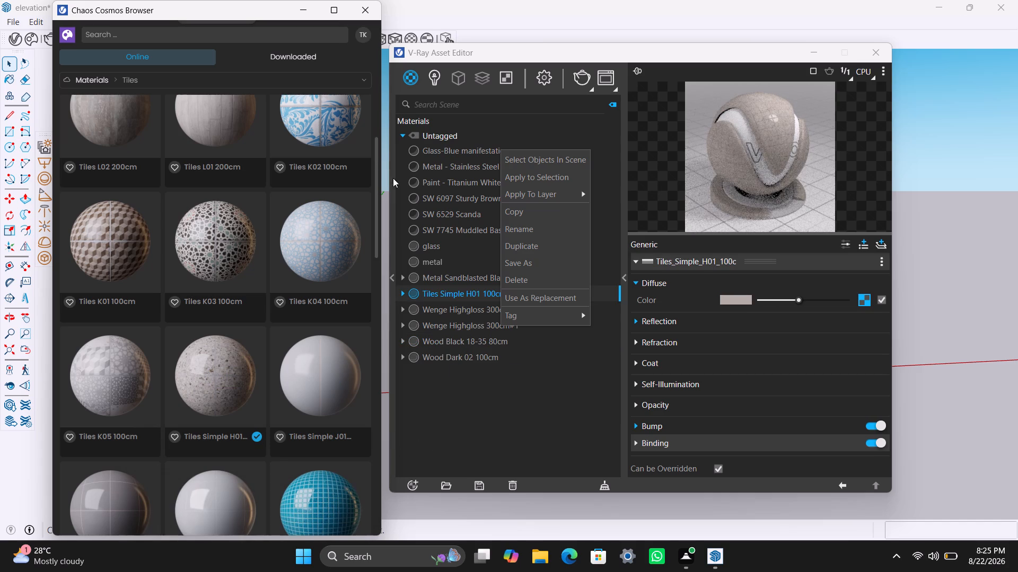
{"action": "left_click", "coordinate": [367, 16]}
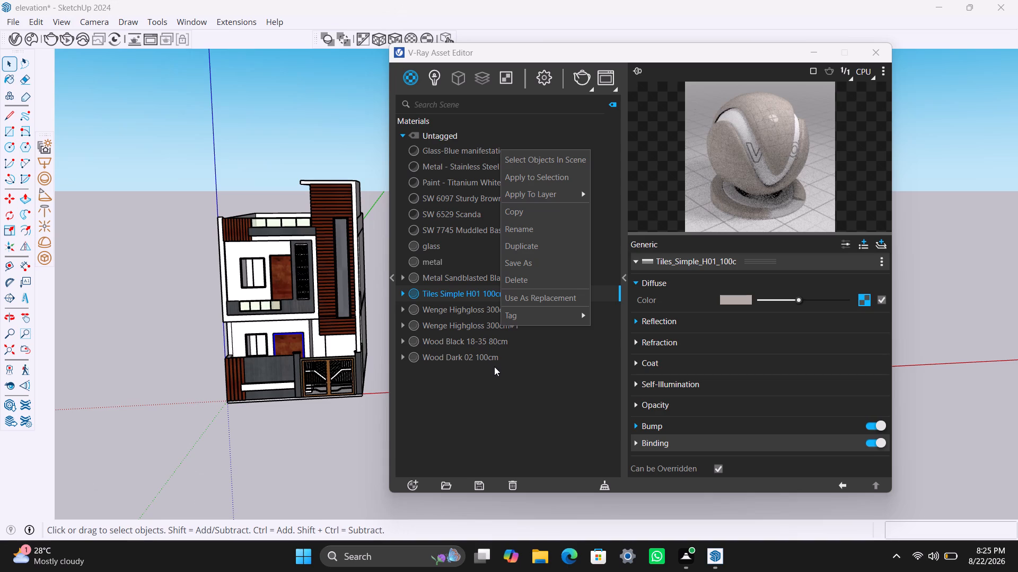
Delete the Wood Dark 02 100cm material from the scene in the V-Ray Asset Editor.
{"action": "left_click", "coordinate": [457, 356]}
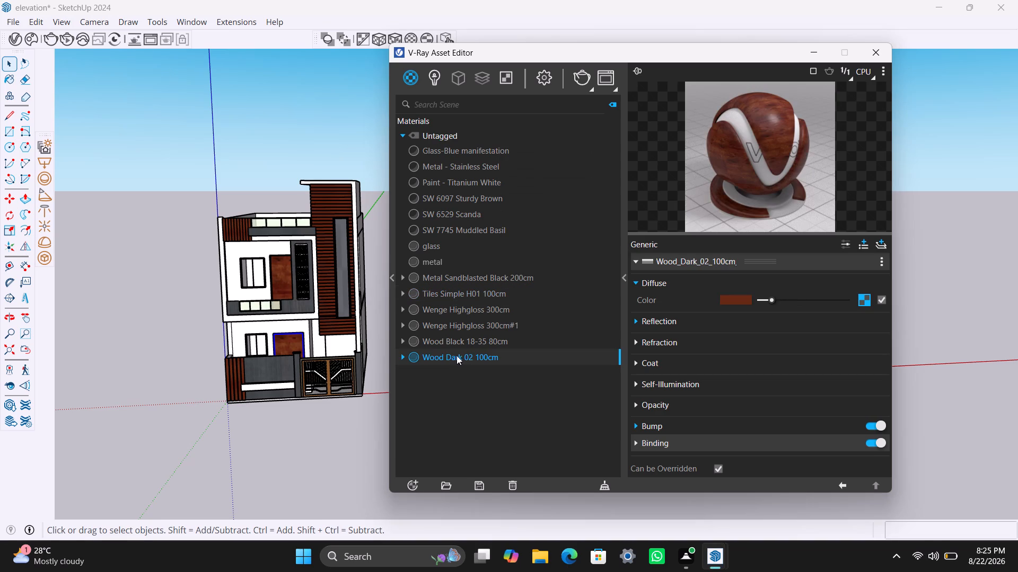
{"action": "right_click", "coordinate": [457, 355]}
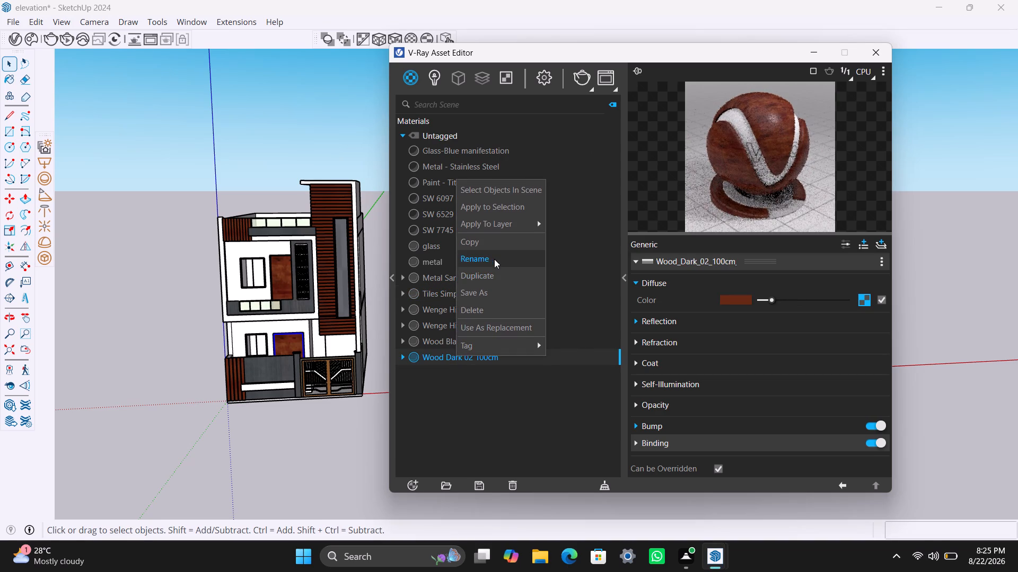
{"action": "left_click", "coordinate": [490, 305]}
{"action": "left_click", "coordinate": [541, 275]}
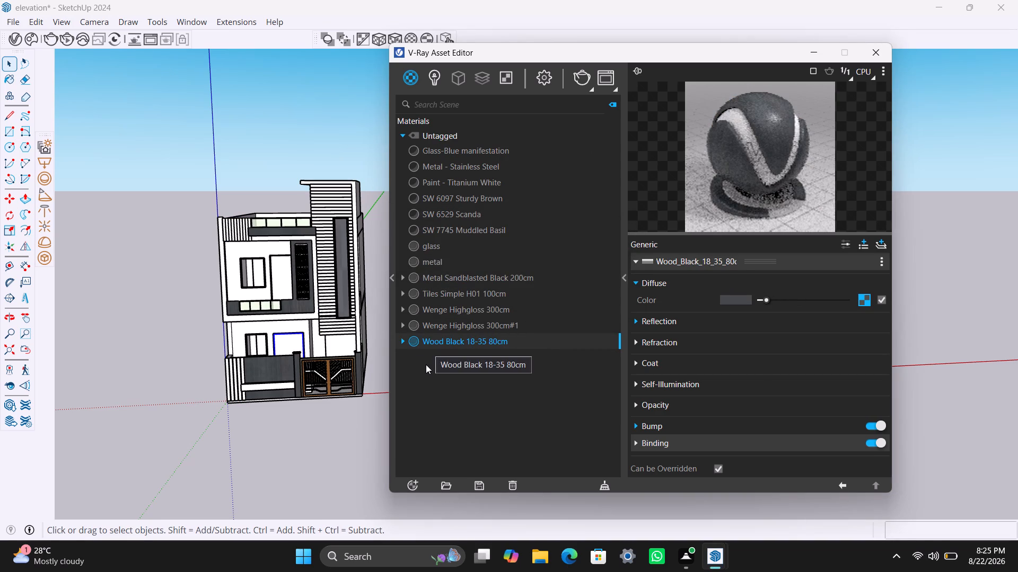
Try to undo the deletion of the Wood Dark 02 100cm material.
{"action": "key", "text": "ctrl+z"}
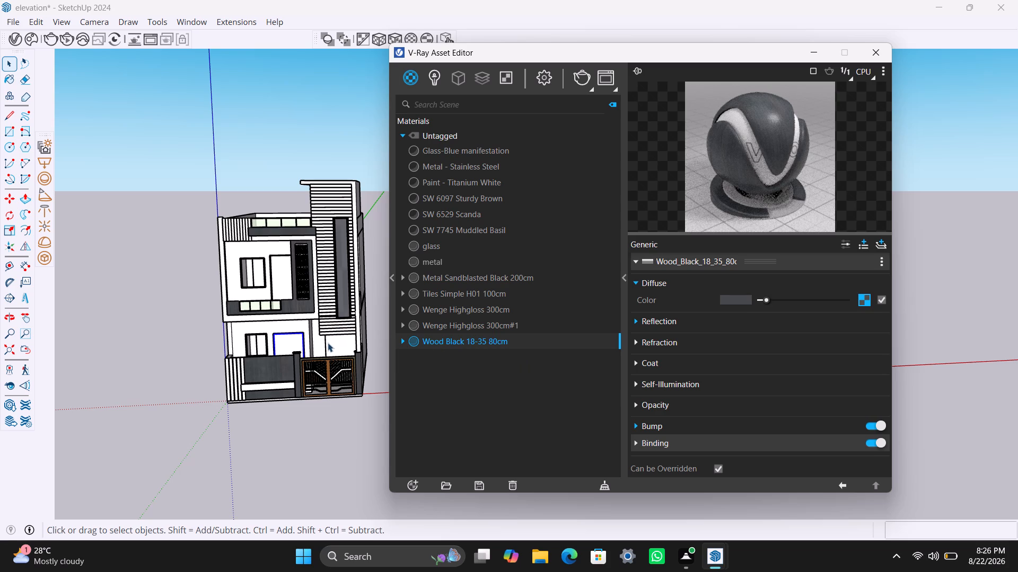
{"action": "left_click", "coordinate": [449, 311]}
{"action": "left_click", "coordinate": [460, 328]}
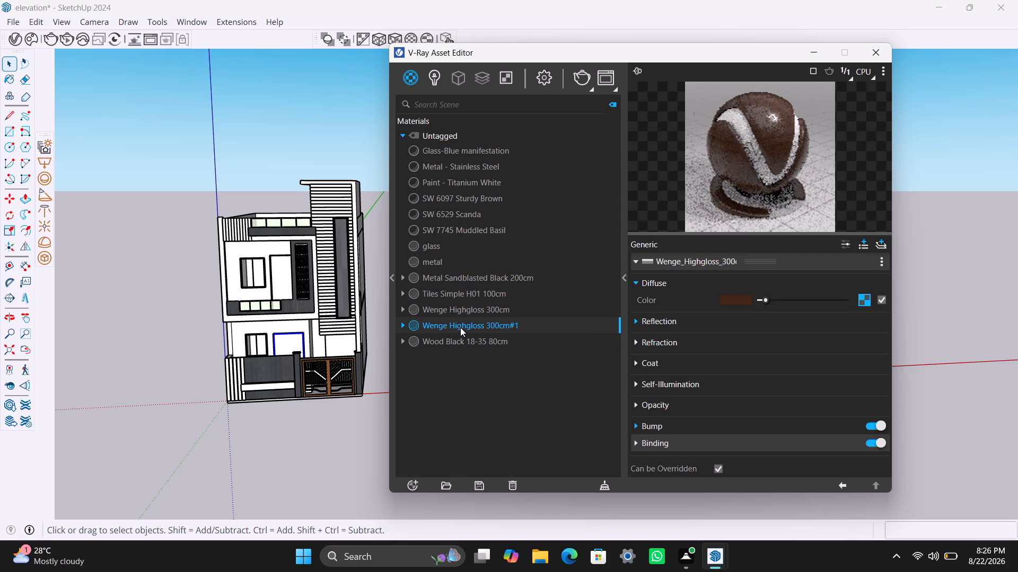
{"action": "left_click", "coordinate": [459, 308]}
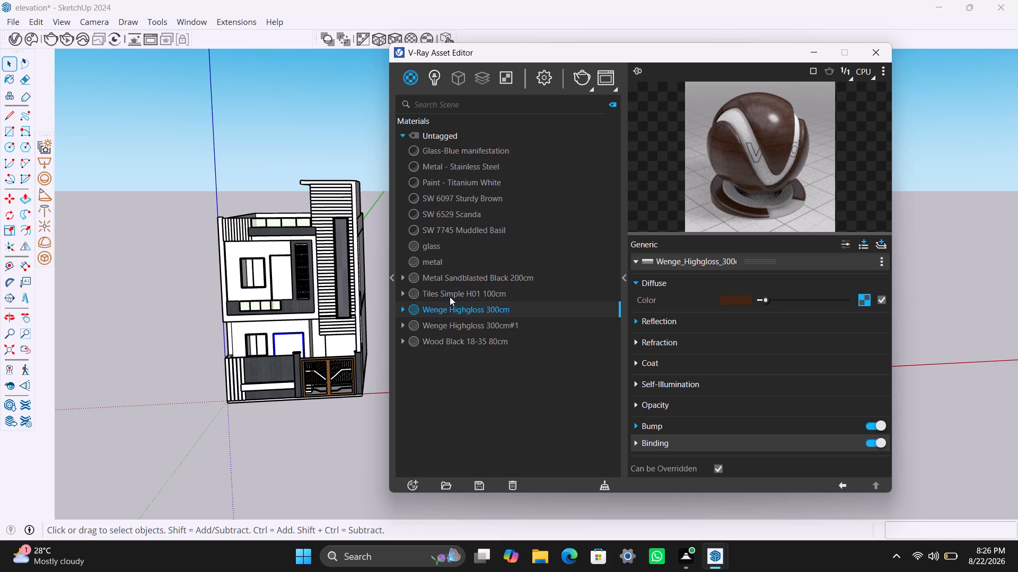
Apply Tiles Simple H01 100cm to the upper-floor front wall around the window and fit a cubic texture projection to it.
{"action": "scroll", "coordinate": [302, 315], "scroll_direction": "up", "scroll_amount": 3}
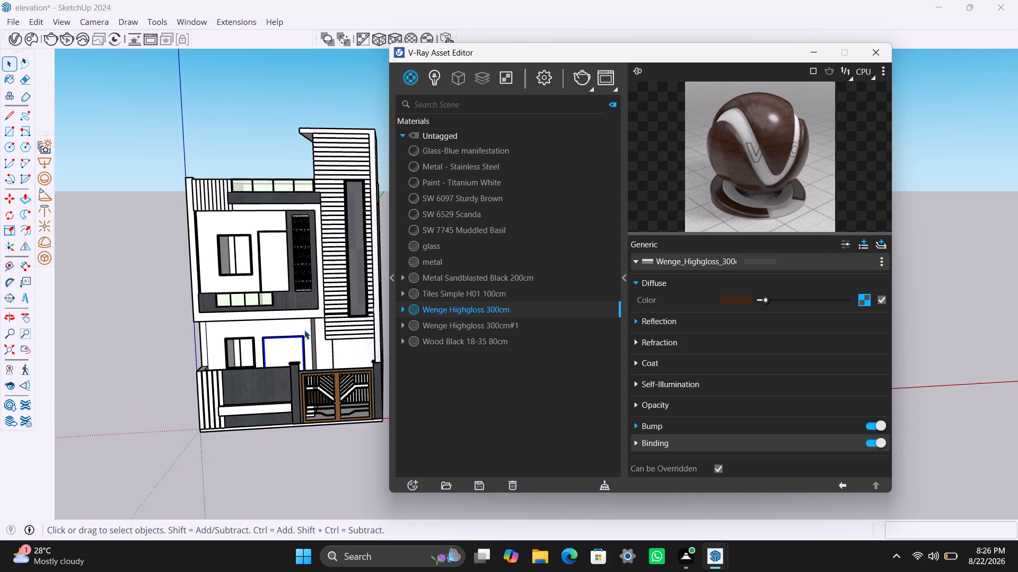
{"action": "scroll", "coordinate": [330, 332], "scroll_direction": "up", "scroll_amount": 2}
{"action": "left_click", "coordinate": [256, 259]}
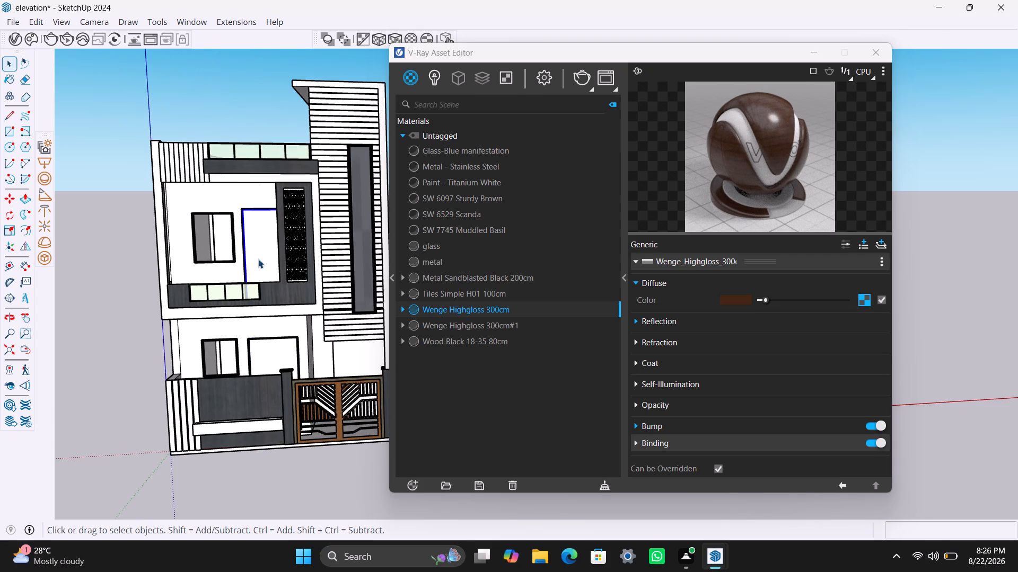
{"action": "left_click", "coordinate": [468, 294]}
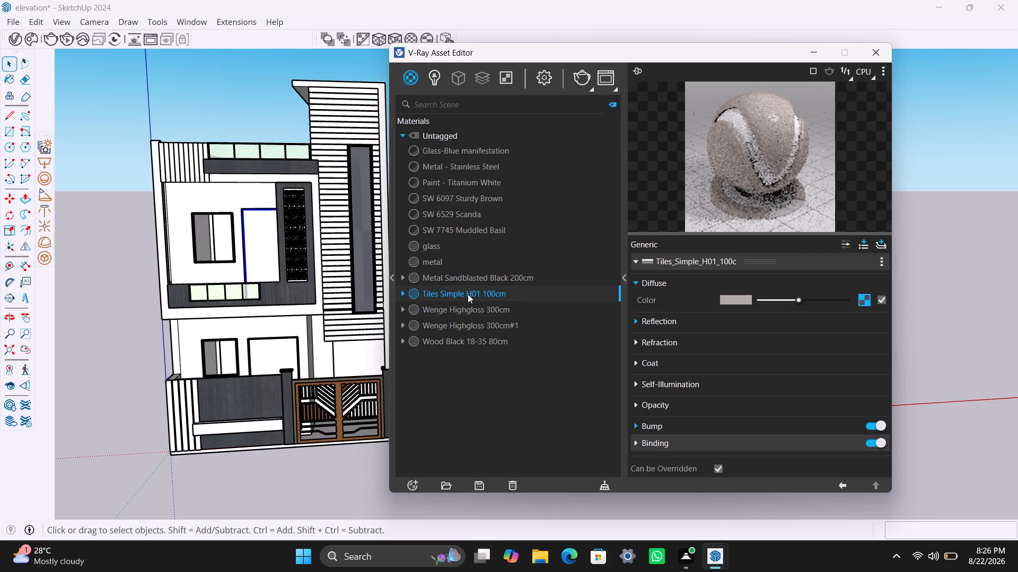
{"action": "left_click", "coordinate": [248, 196]}
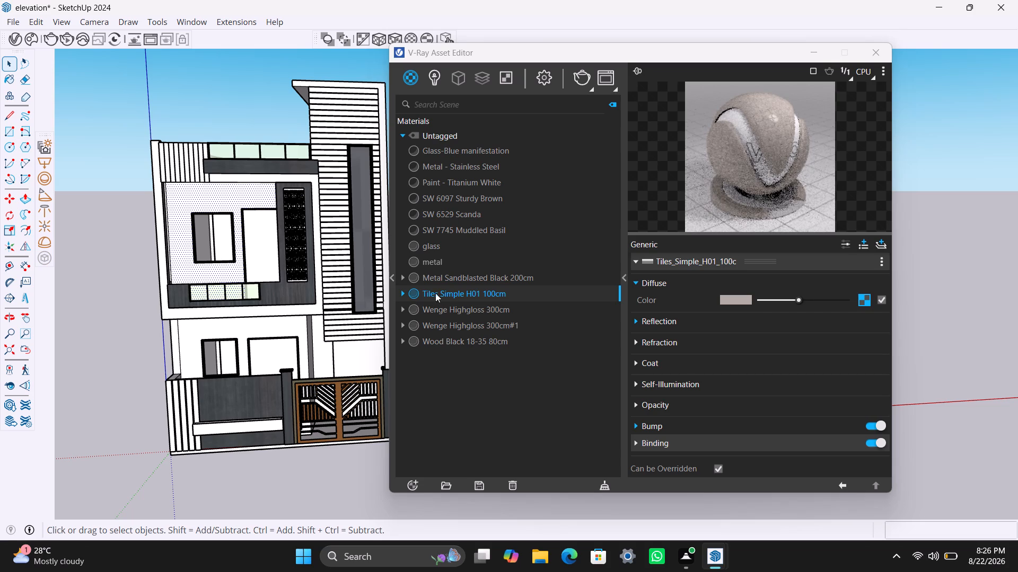
{"action": "right_click", "coordinate": [450, 289]}
{"action": "left_click", "coordinate": [469, 319]}
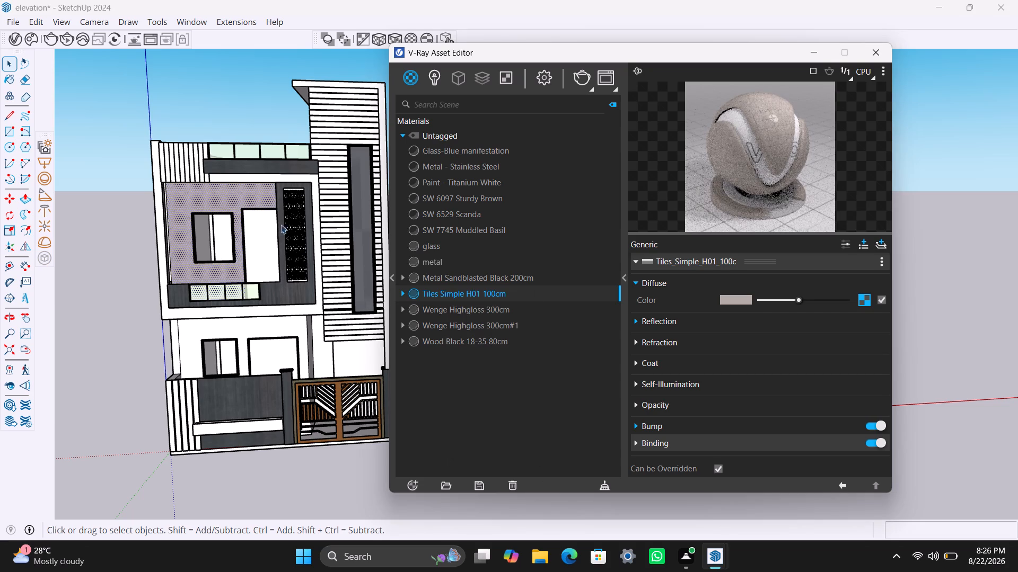
{"action": "left_click", "coordinate": [399, 35]}
Apply Tiles Simple H01 100cm to the ground-floor front wall around the window and door, with a fitted cubic texture projection.
{"action": "left_click", "coordinate": [237, 326]}
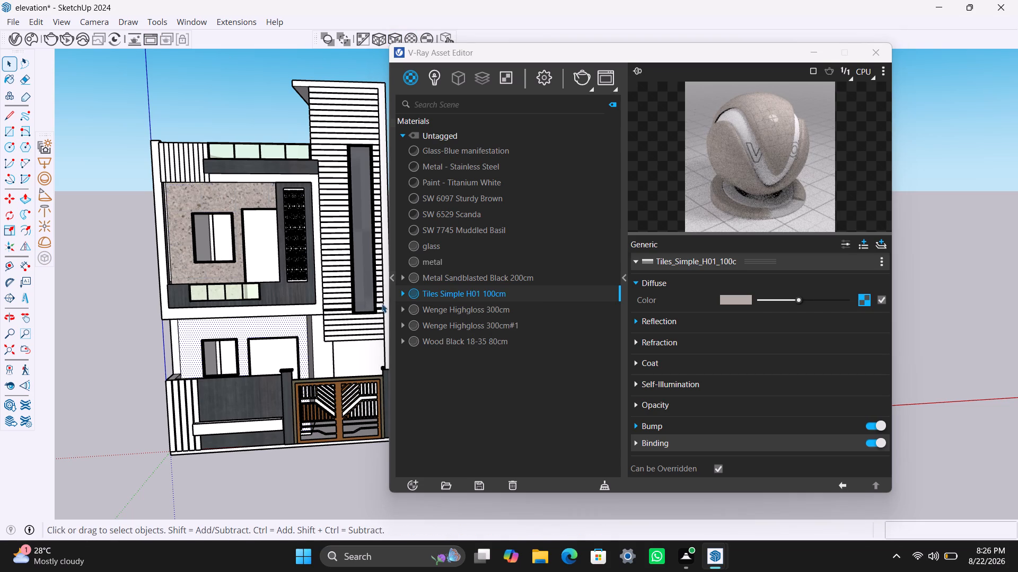
{"action": "right_click", "coordinate": [447, 296]}
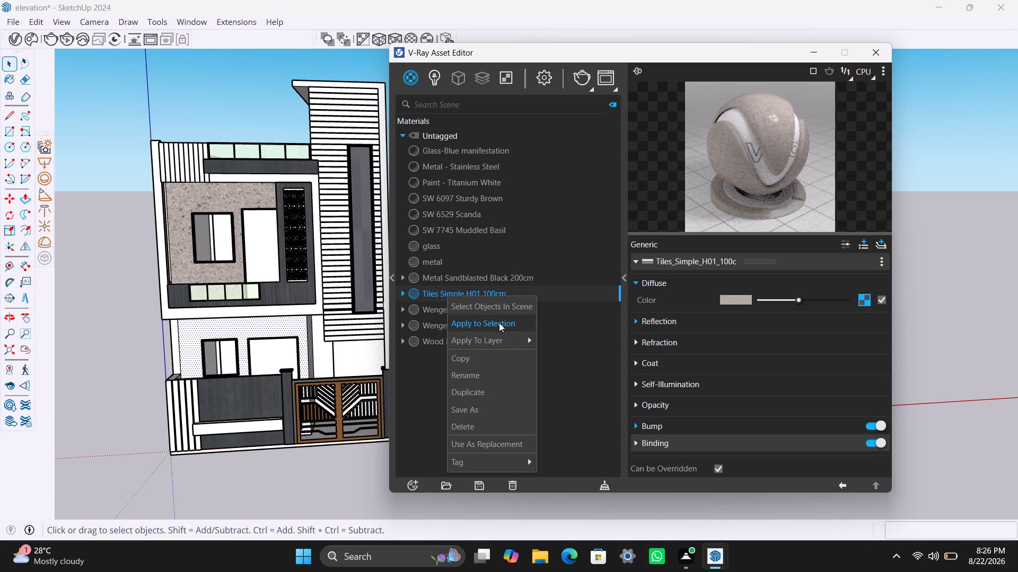
{"action": "left_click", "coordinate": [499, 323]}
{"action": "left_click", "coordinate": [394, 39]}
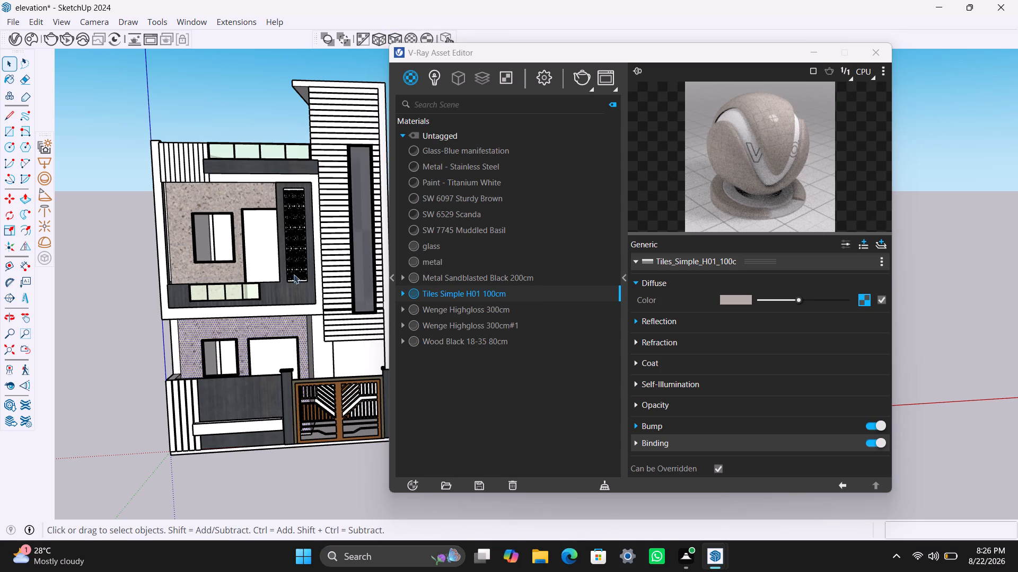
Apply Tiles Simple H01 100cm to the narrow recessed wall behind the gate.
{"action": "scroll", "coordinate": [327, 357], "scroll_direction": "up", "scroll_amount": 2}
{"action": "middle_click_drag", "start_coordinate": [345, 360], "coordinate": [274, 367]}
{"action": "left_click", "coordinate": [363, 353]}
{"action": "right_click", "coordinate": [467, 291]}
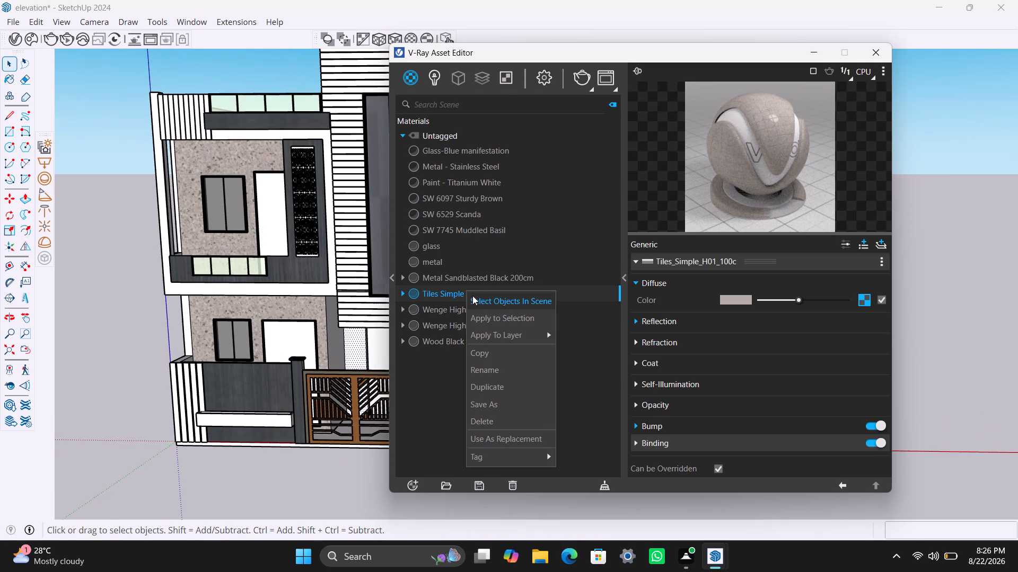
{"action": "left_click", "coordinate": [377, 347]}
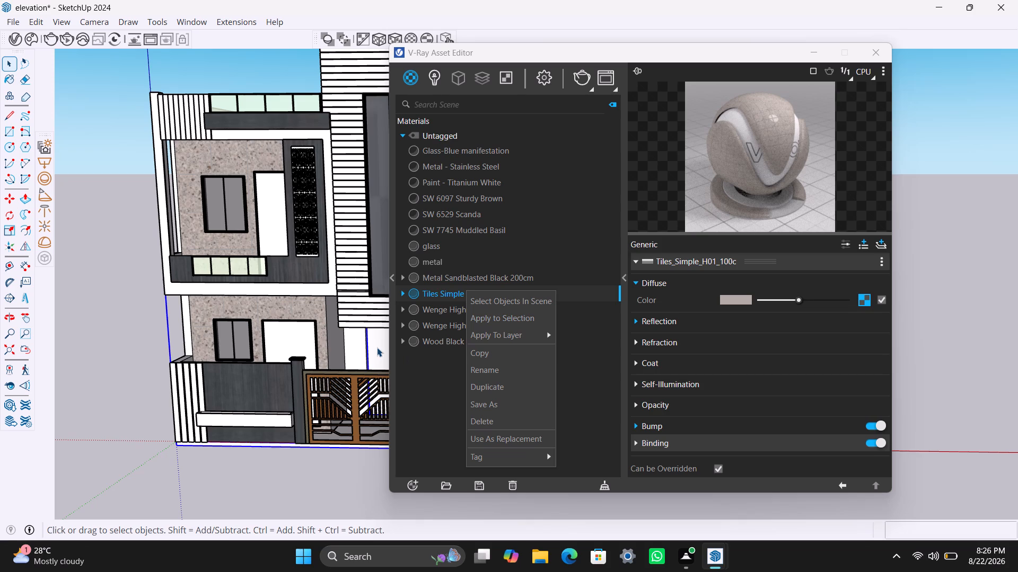
{"action": "left_click", "coordinate": [353, 345]}
{"action": "right_click", "coordinate": [503, 316]}
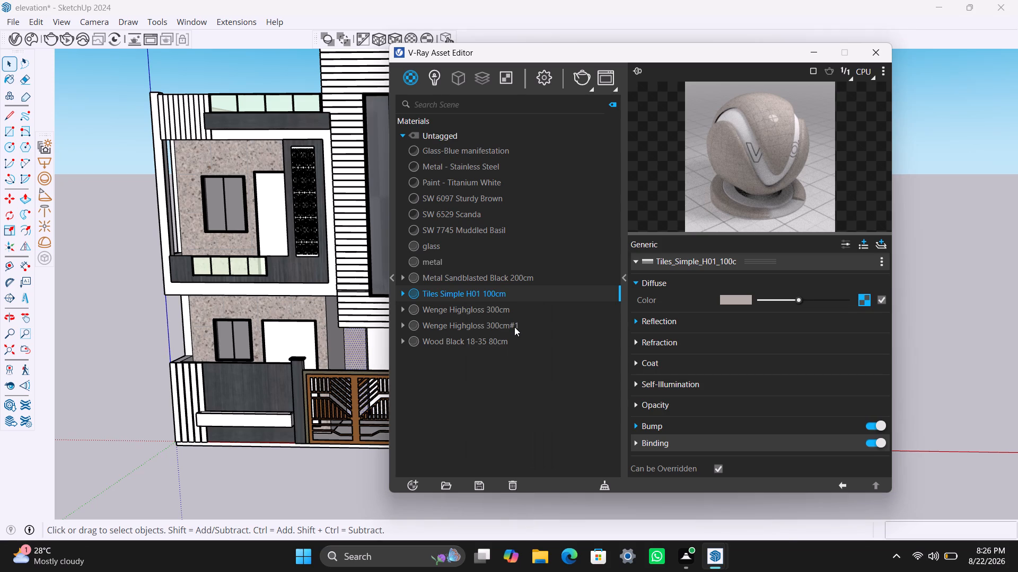
Apply Tiles Simple H01 100cm to the dark return wall adjoining the recessed wall and fit a cubic texture projection to it.
{"action": "left_click", "coordinate": [339, 344]}
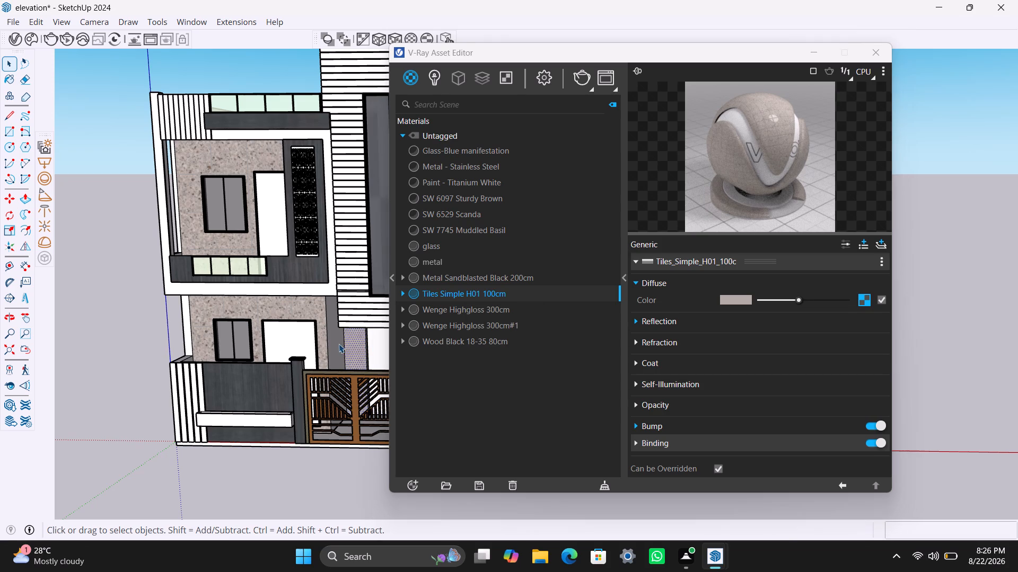
{"action": "right_click", "coordinate": [446, 297]}
{"action": "left_click", "coordinate": [466, 325]}
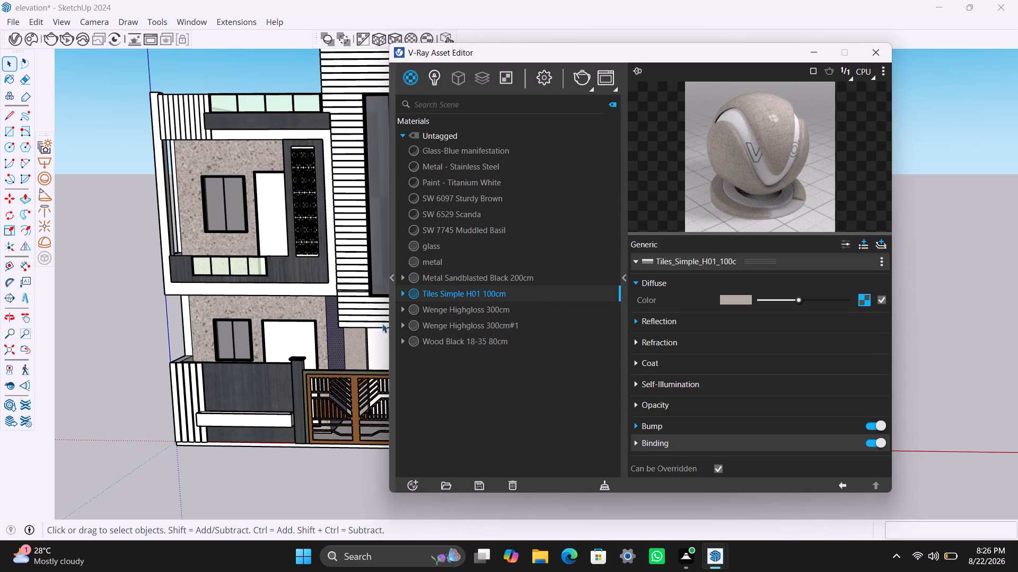
{"action": "left_click", "coordinate": [392, 42]}
{"action": "left_click", "coordinate": [394, 39]}
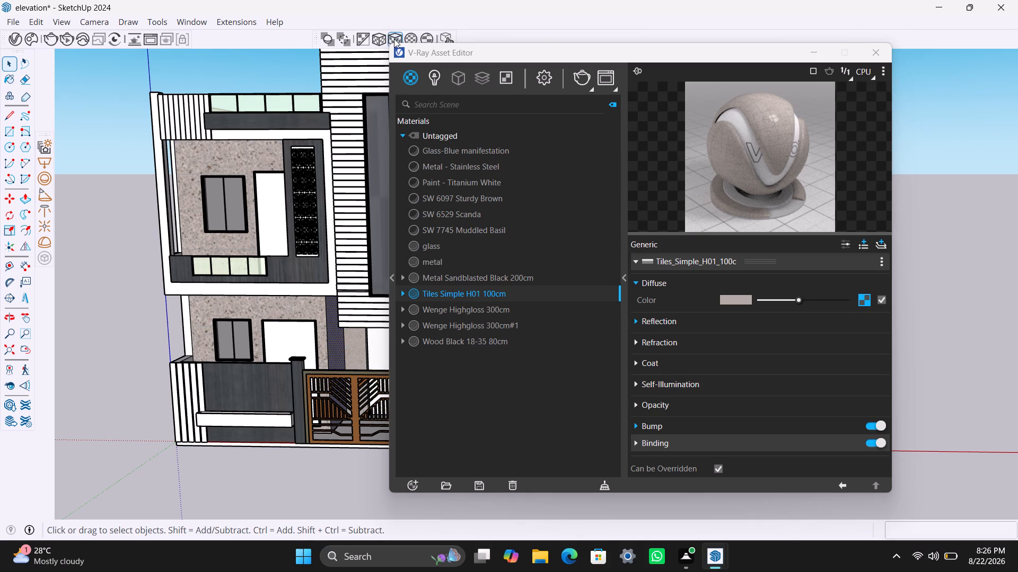
Fit a cubic texture projection to the narrow recessed wall behind the gate.
{"action": "left_click", "coordinate": [336, 341]}
{"action": "left_click", "coordinate": [353, 342]}
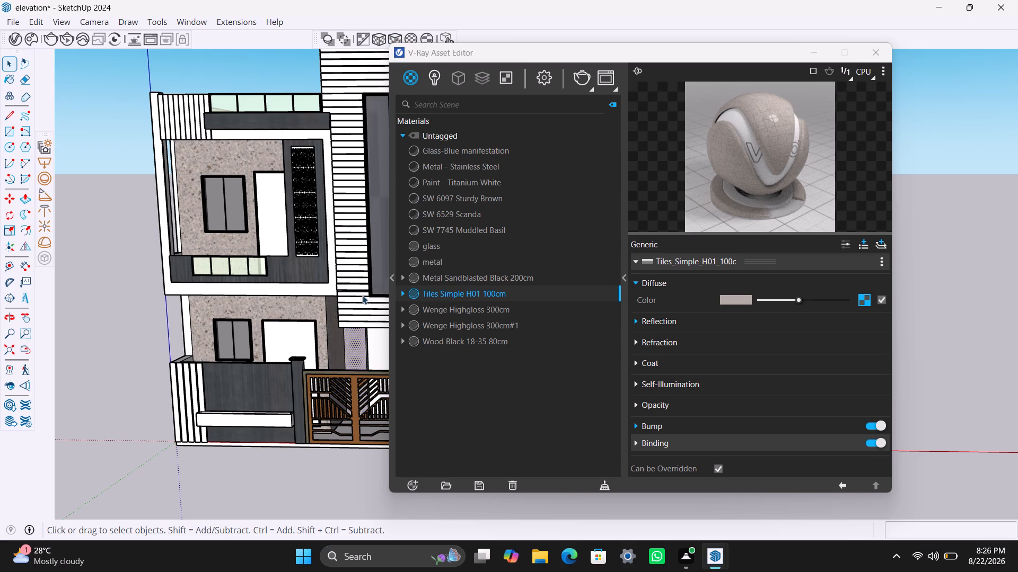
{"action": "left_click", "coordinate": [392, 37]}
Inside the wall group, apply Tiles Simple H01 100cm to the side wall behind the gate and fit a cubic texture projection.
{"action": "scroll", "coordinate": [349, 359], "scroll_direction": "up", "scroll_amount": 2}
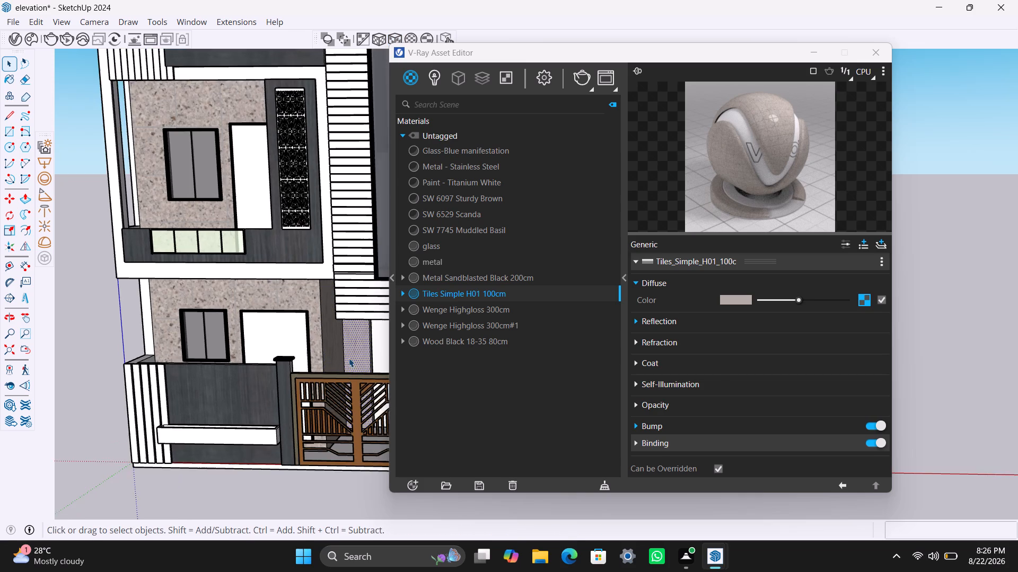
{"action": "scroll", "coordinate": [354, 354], "scroll_direction": "up", "scroll_amount": 3}
{"action": "middle_click_drag", "start_coordinate": [354, 353], "coordinate": [209, 352]}
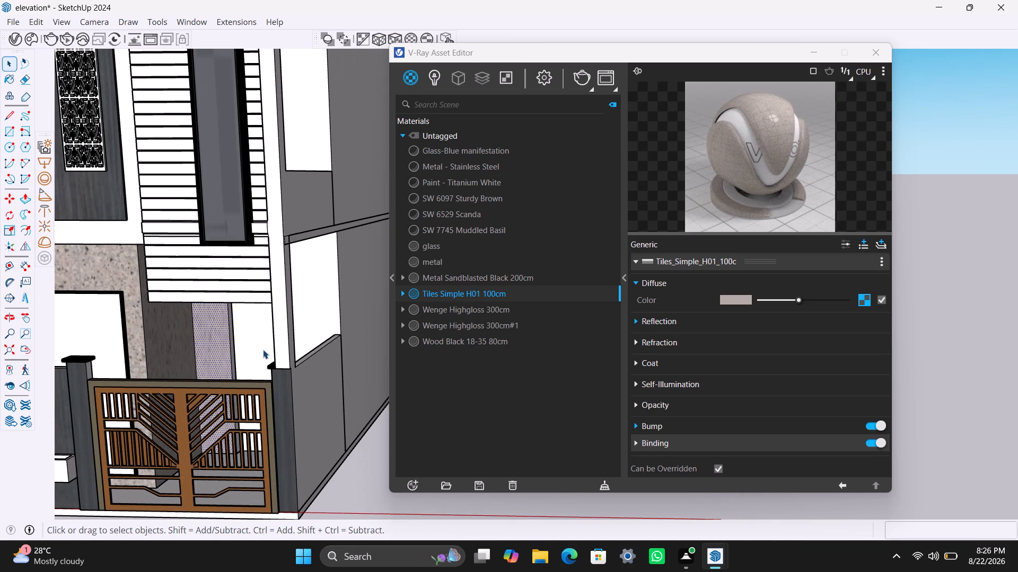
{"action": "left_click", "coordinate": [254, 346]}
{"action": "triple_click", "coordinate": [259, 344]}
{"action": "left_click", "coordinate": [259, 343]}
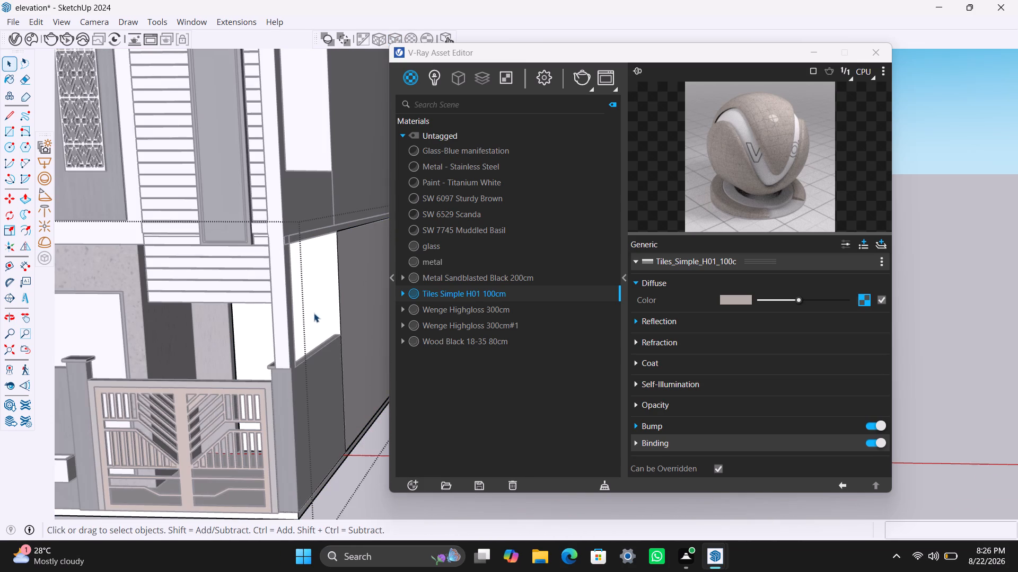
{"action": "left_click", "coordinate": [318, 302]}
{"action": "right_click", "coordinate": [441, 294]}
{"action": "left_click", "coordinate": [464, 321]}
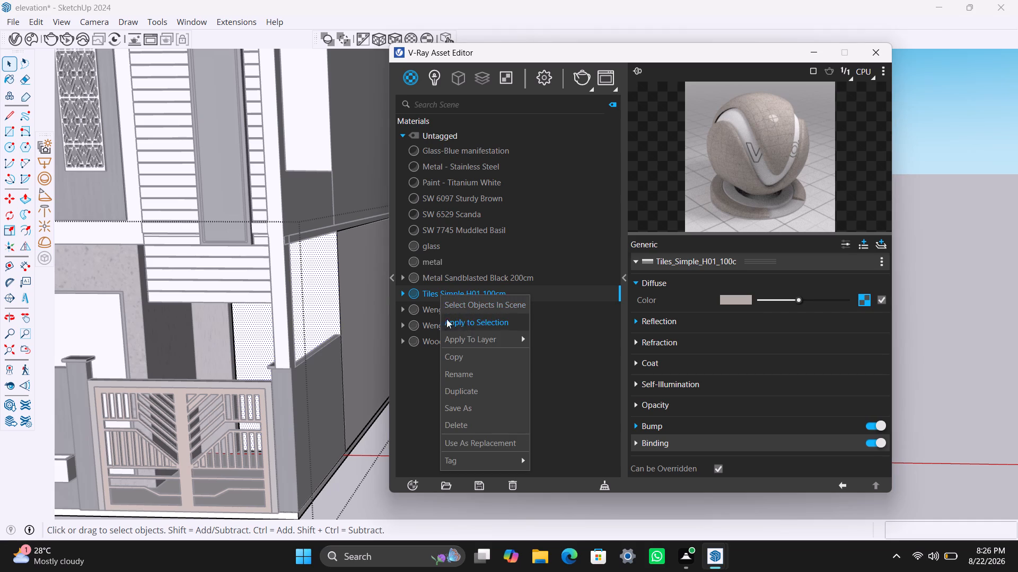
{"action": "left_click", "coordinate": [395, 39]}
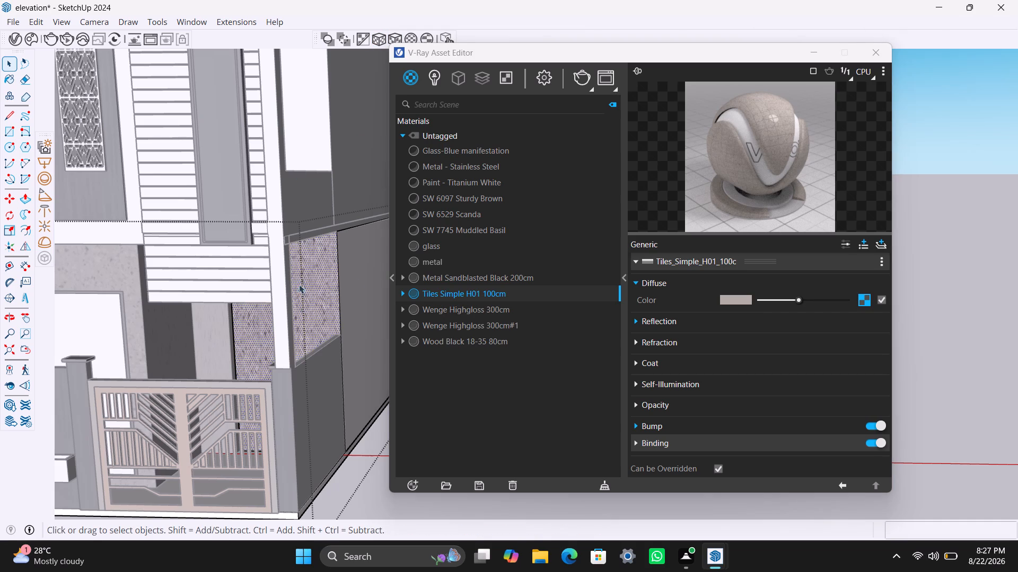
Select the thin grey strip between the recessed wall and the tiled side wall behind the gate.
{"action": "scroll", "coordinate": [300, 309], "scroll_direction": "down", "scroll_amount": 5}
{"action": "left_click", "coordinate": [248, 326]}
{"action": "scroll", "coordinate": [251, 330], "scroll_direction": "up", "scroll_amount": 8}
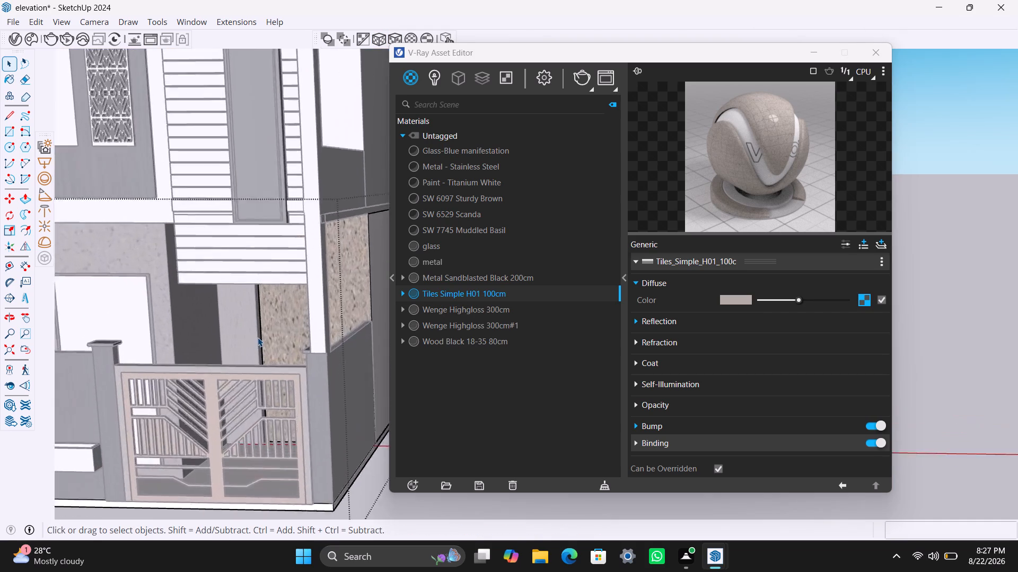
{"action": "scroll", "coordinate": [258, 337], "scroll_direction": "up", "scroll_amount": 7}
{"action": "left_click", "coordinate": [260, 336]}
{"action": "double_click", "coordinate": [260, 336]}
{"action": "left_click", "coordinate": [261, 333]}
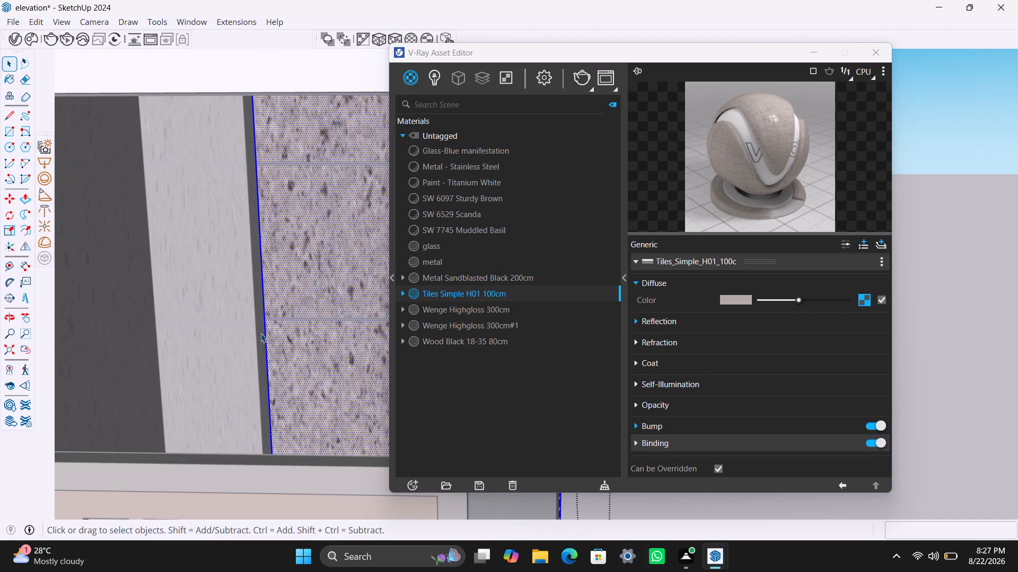
{"action": "left_click", "coordinate": [261, 330]}
{"action": "left_click", "coordinate": [240, 330]}
{"action": "double_click", "coordinate": [262, 327]}
{"action": "triple_click", "coordinate": [257, 327]}
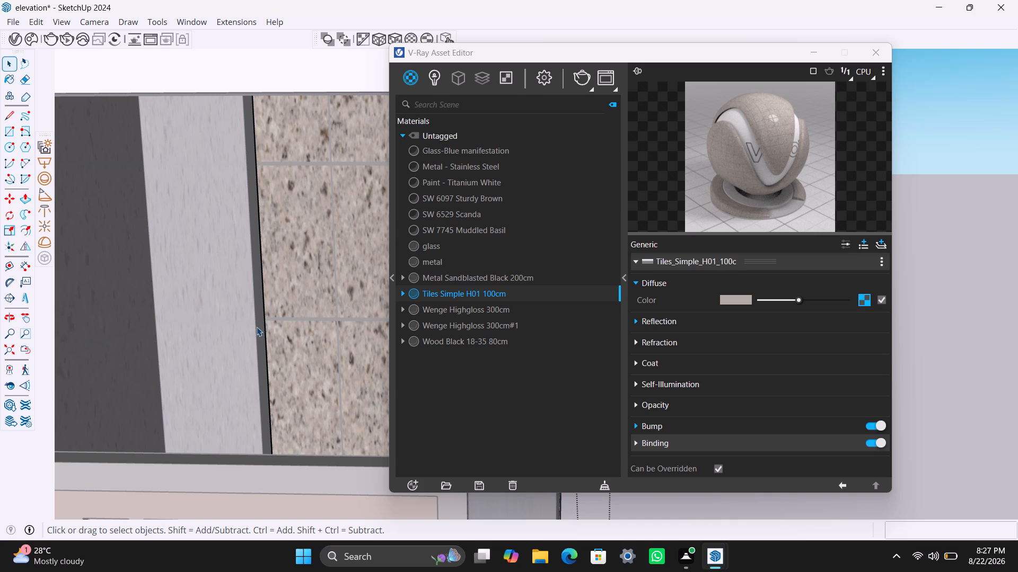